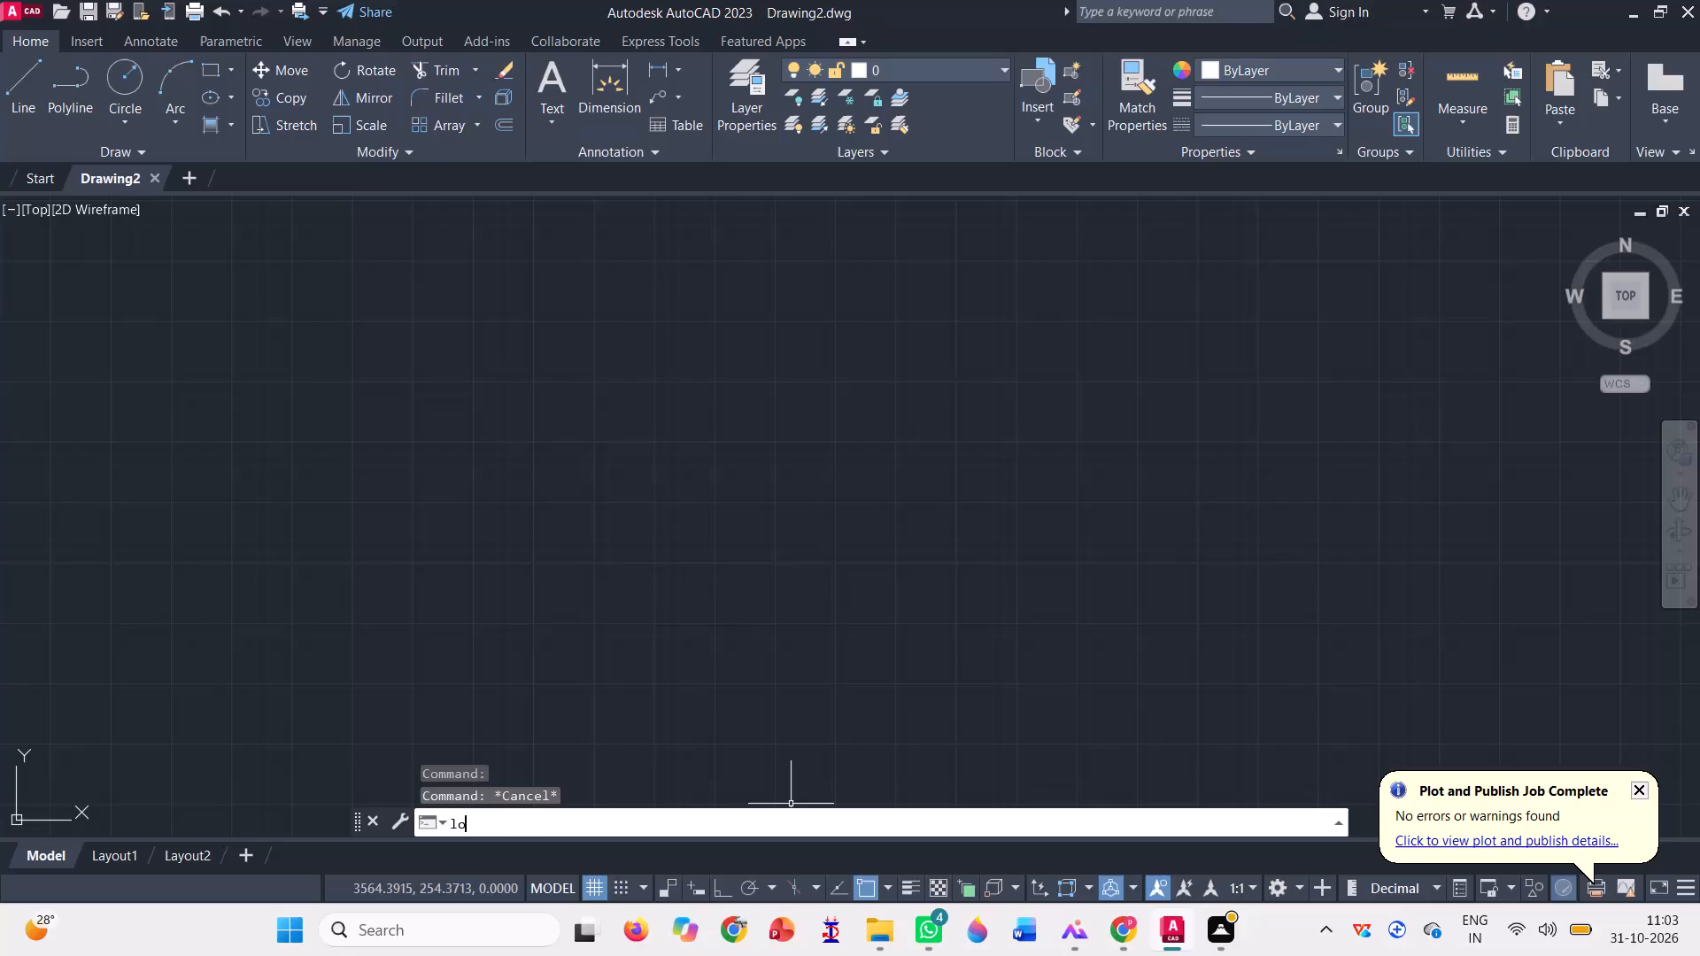
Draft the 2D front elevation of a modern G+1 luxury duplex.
Configure the drawing units to Engineering length with 0'-0.0" precision and an insertion scale of Feet.
{"action": "key", "text": "Return"}
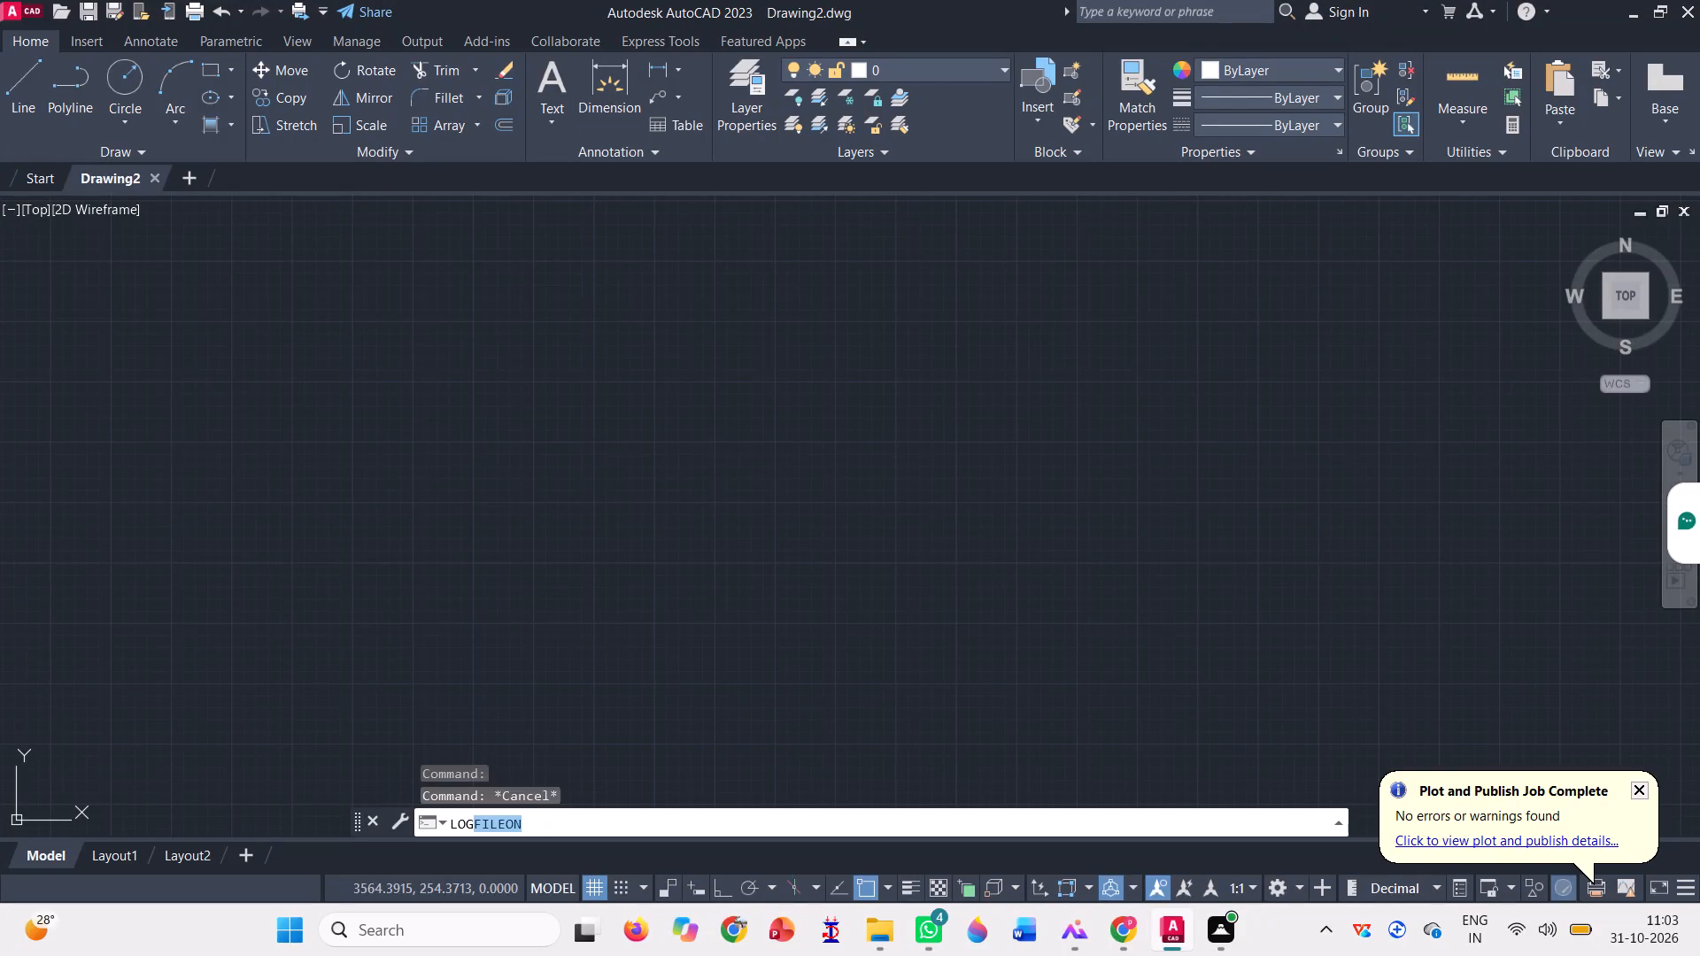
{"action": "type", "text": "un"}
{"action": "key", "text": "Return"}
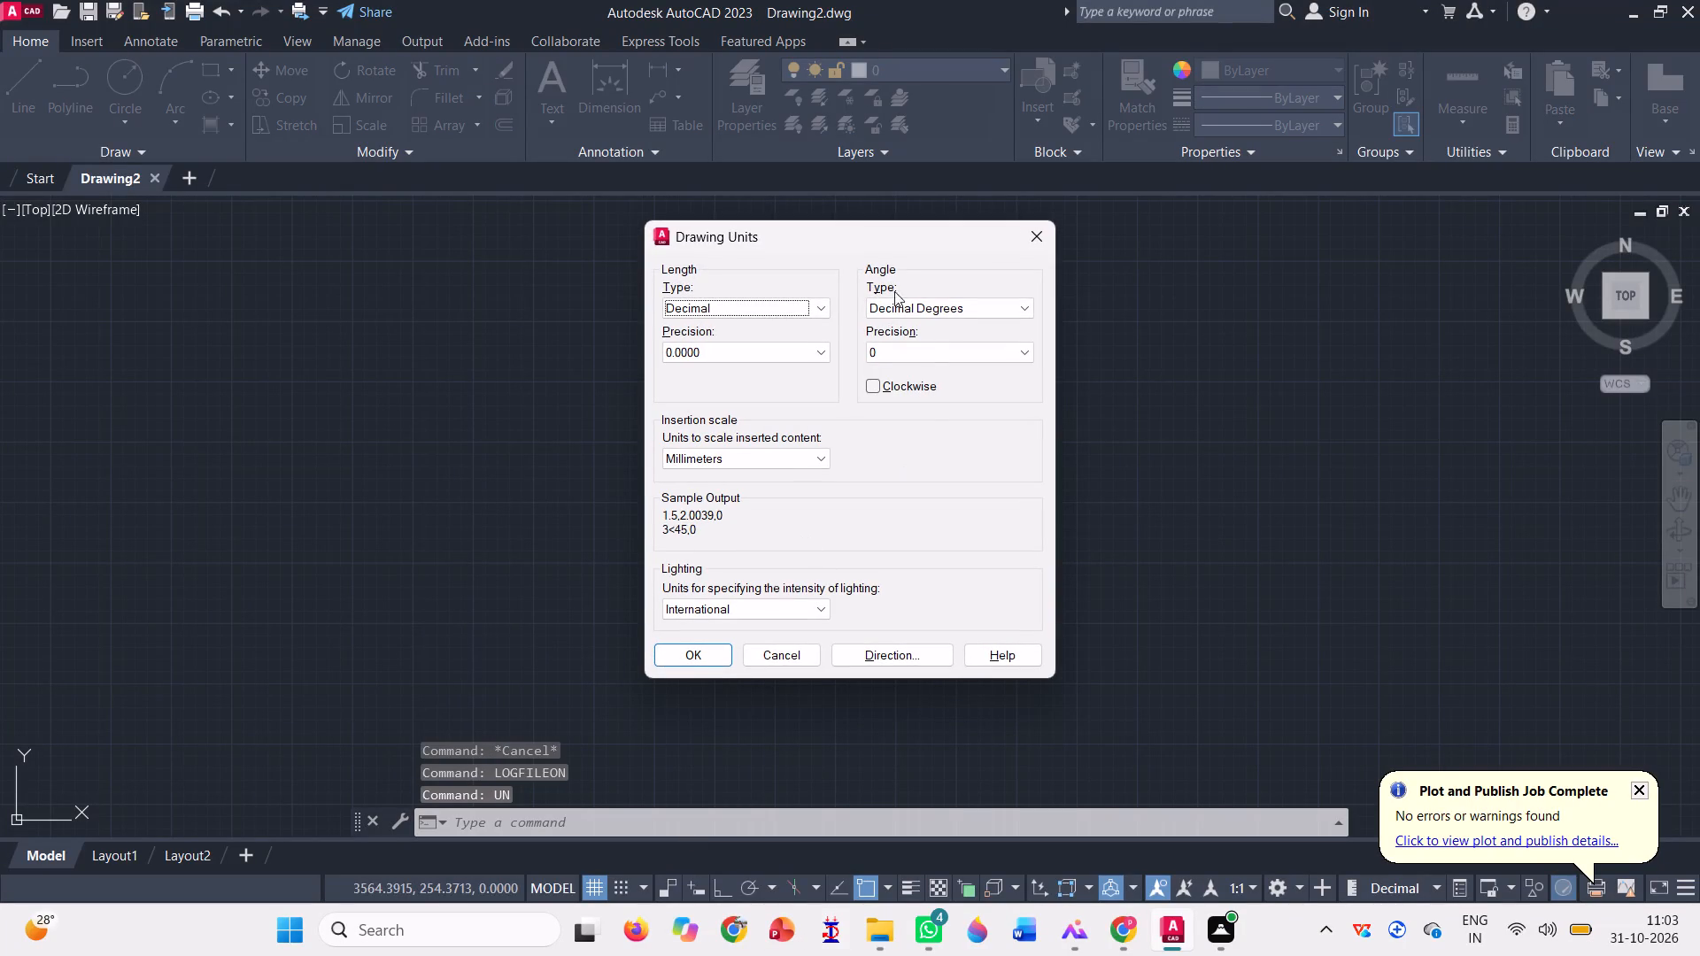
{"action": "left_click", "coordinate": [820, 310]}
{"action": "left_click", "coordinate": [791, 354]}
{"action": "left_click", "coordinate": [791, 354]}
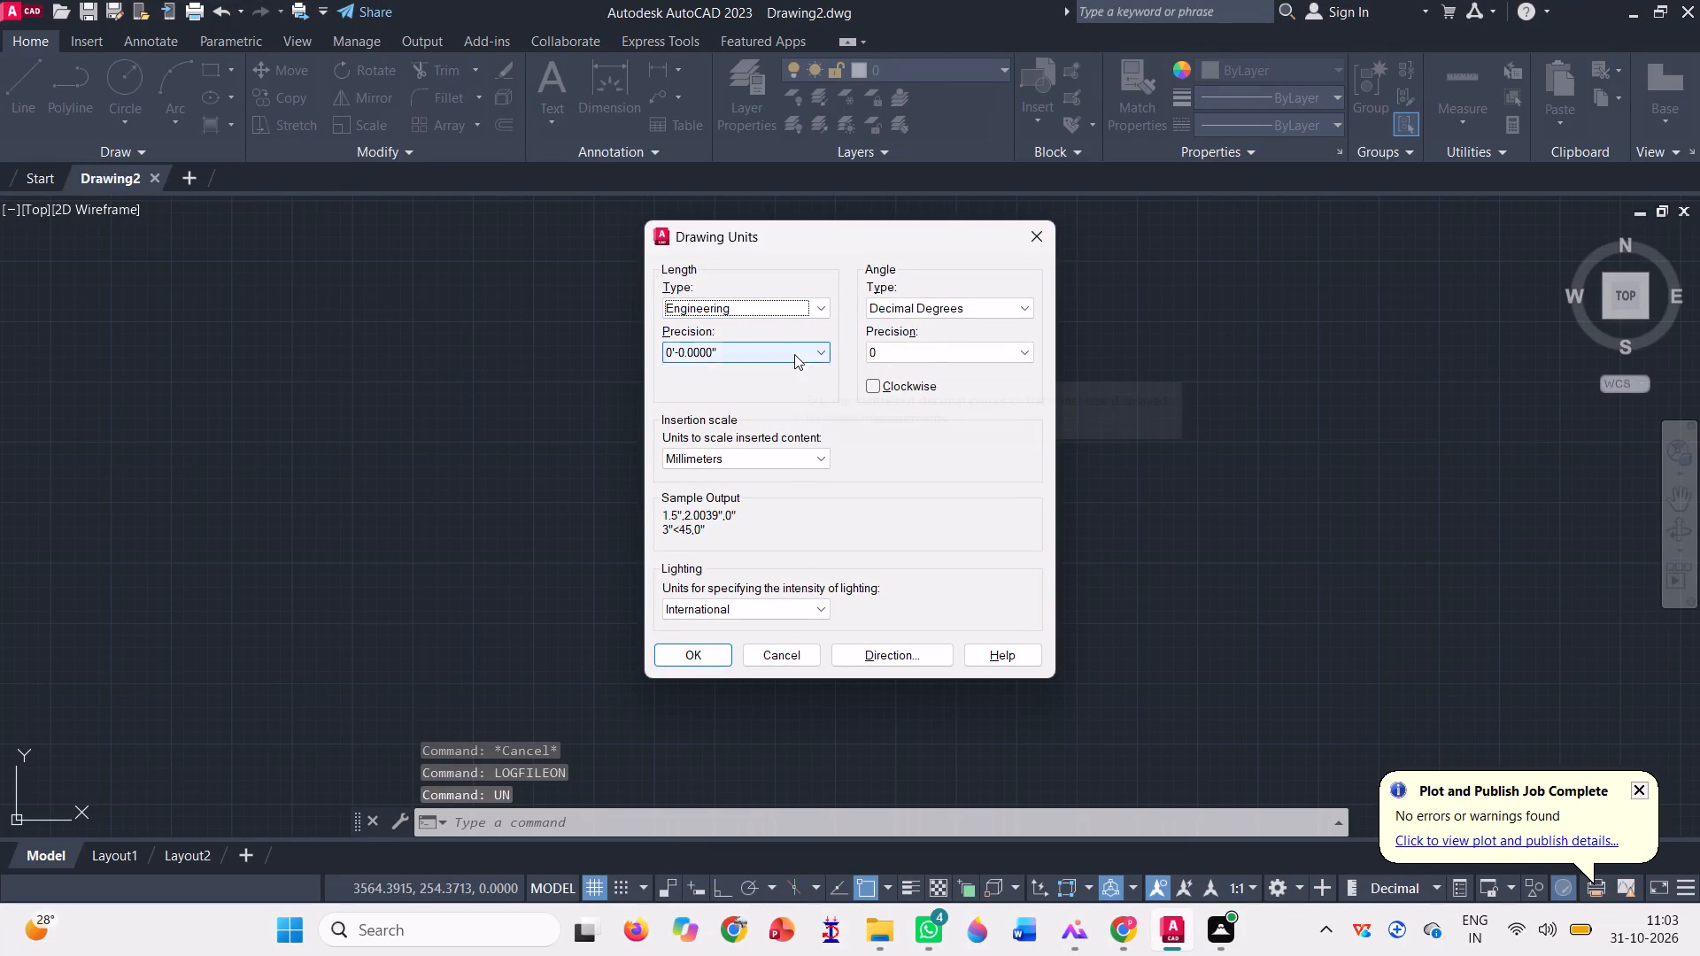
{"action": "left_click", "coordinate": [800, 383]}
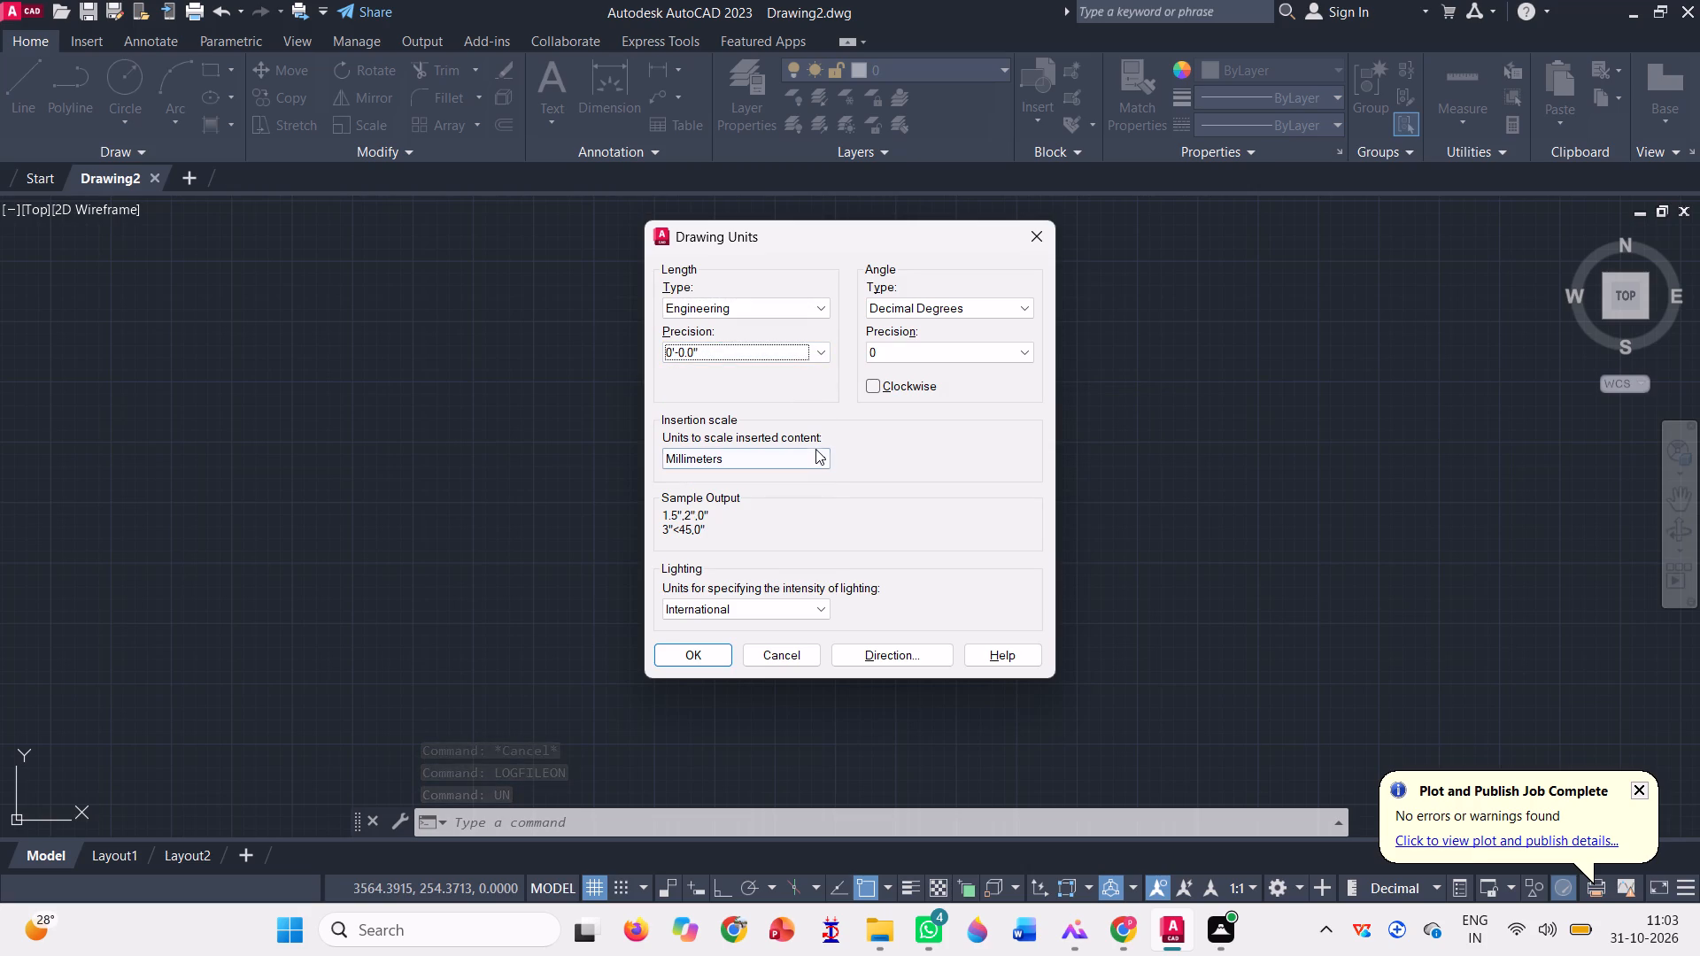
{"action": "left_click", "coordinate": [815, 448]}
{"action": "left_click", "coordinate": [800, 500]}
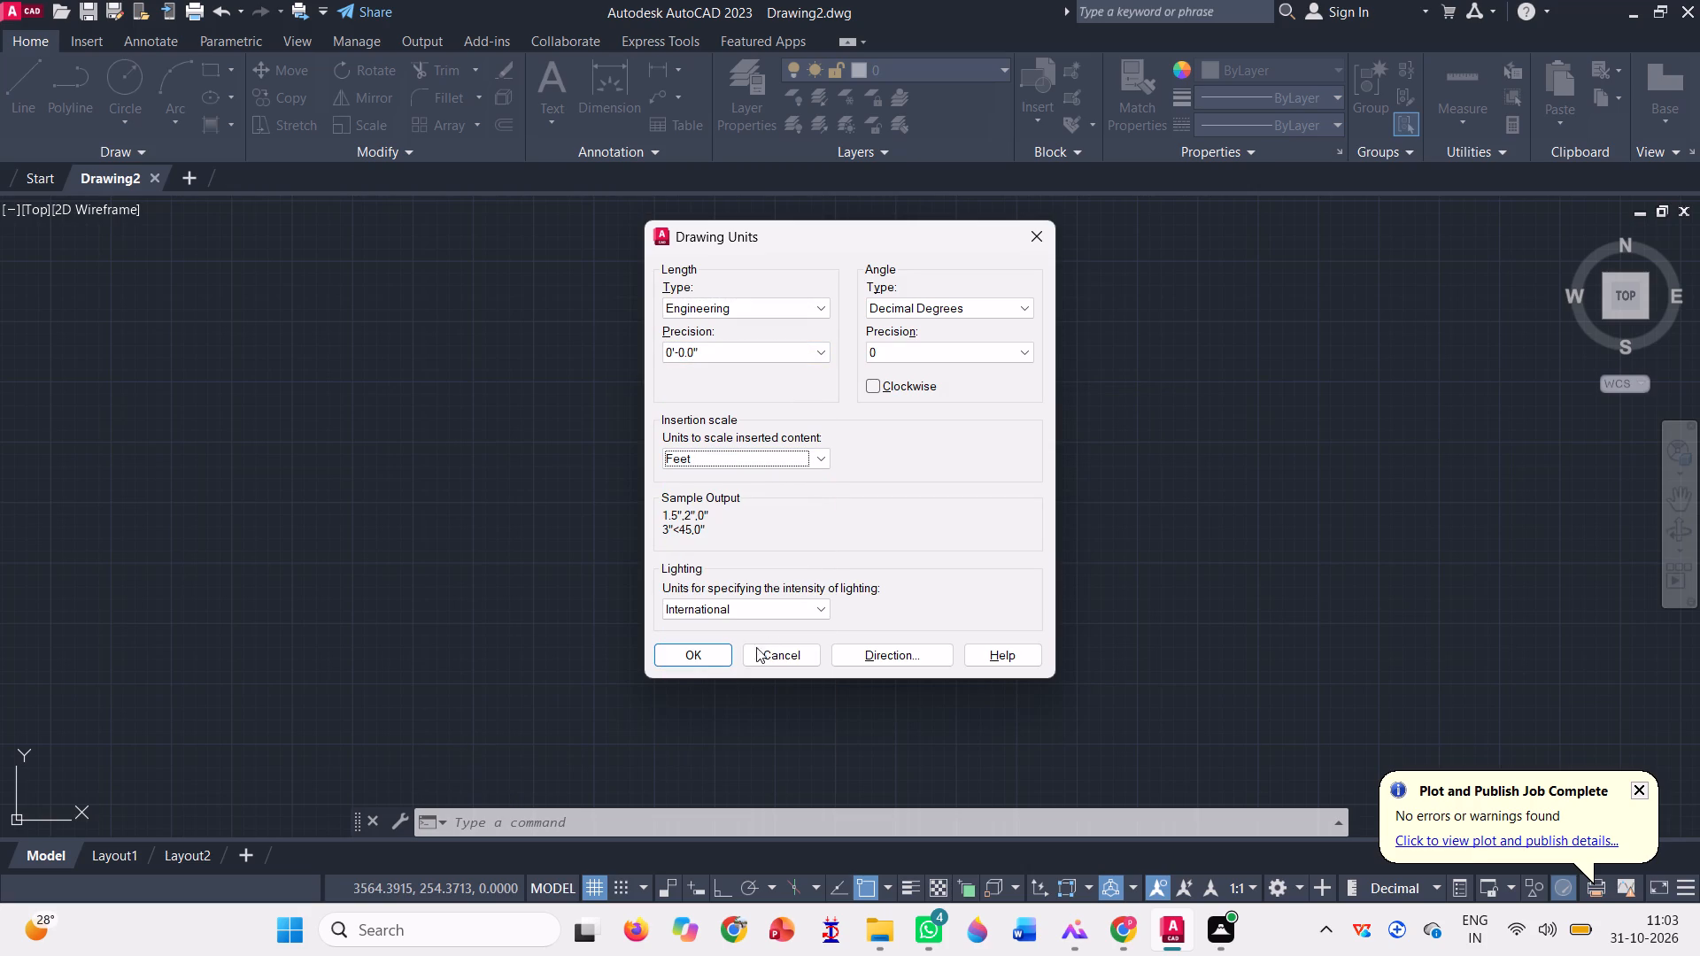
{"action": "left_click", "coordinate": [710, 661]}
{"action": "left_click", "coordinate": [922, 532]}
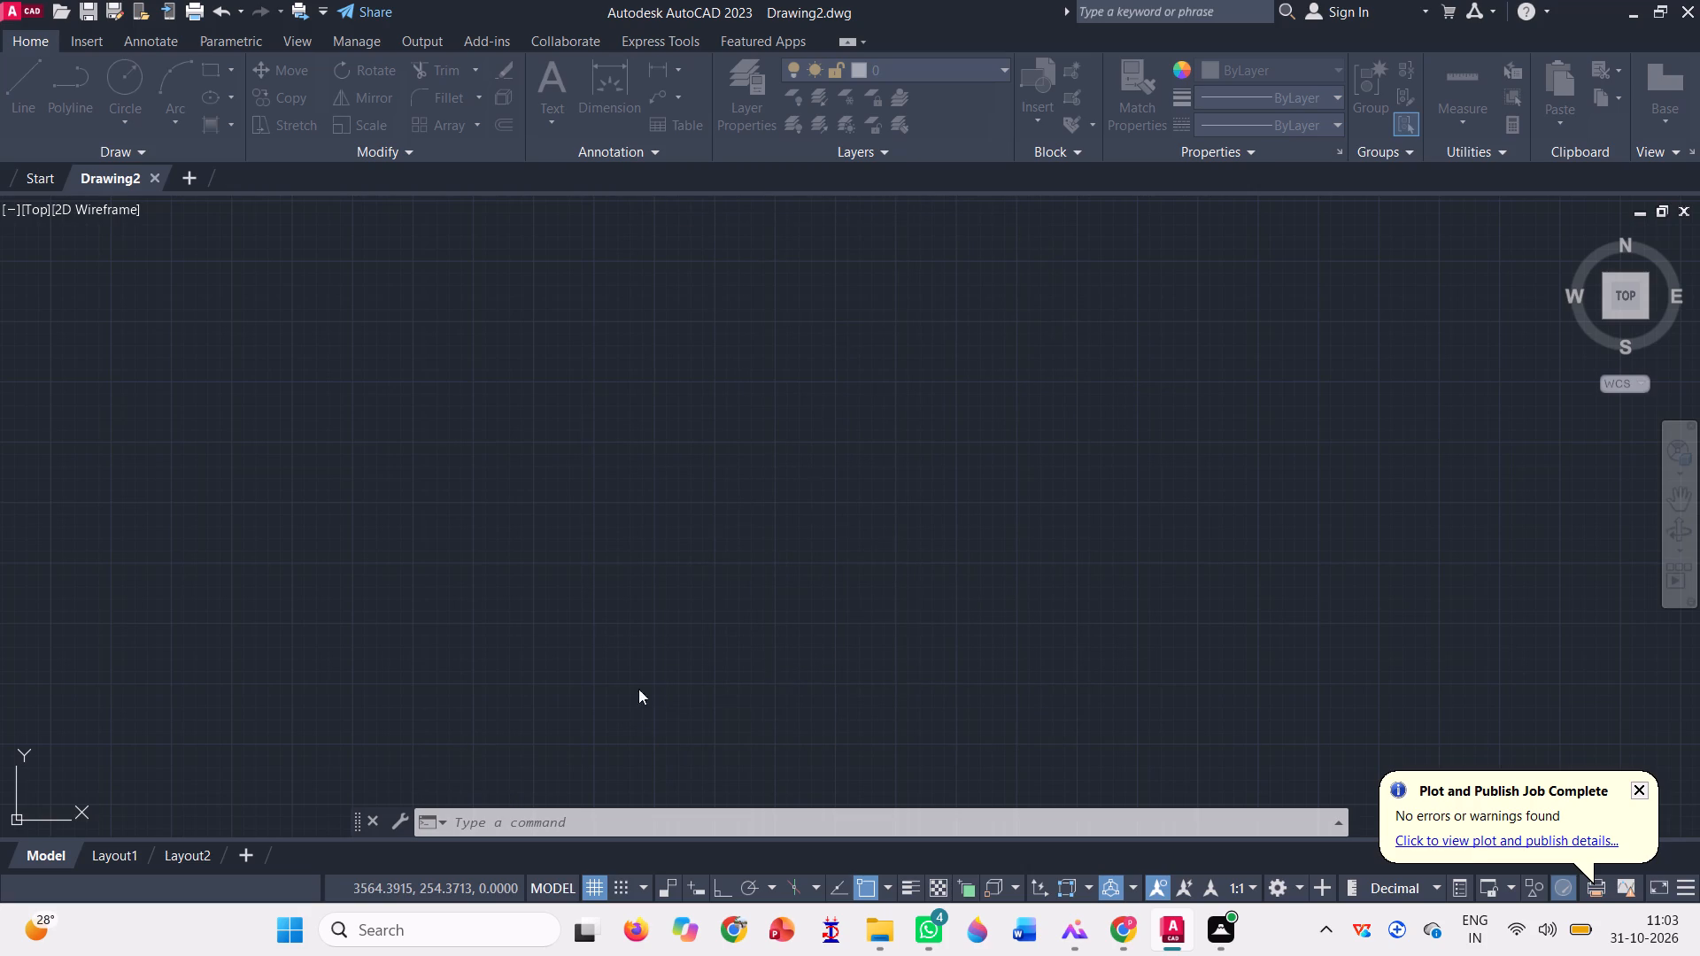
Modify the Standard dimension style's primary units to Engineering format with 0'-0.0" precision.
{"action": "type", "text": "dims"}
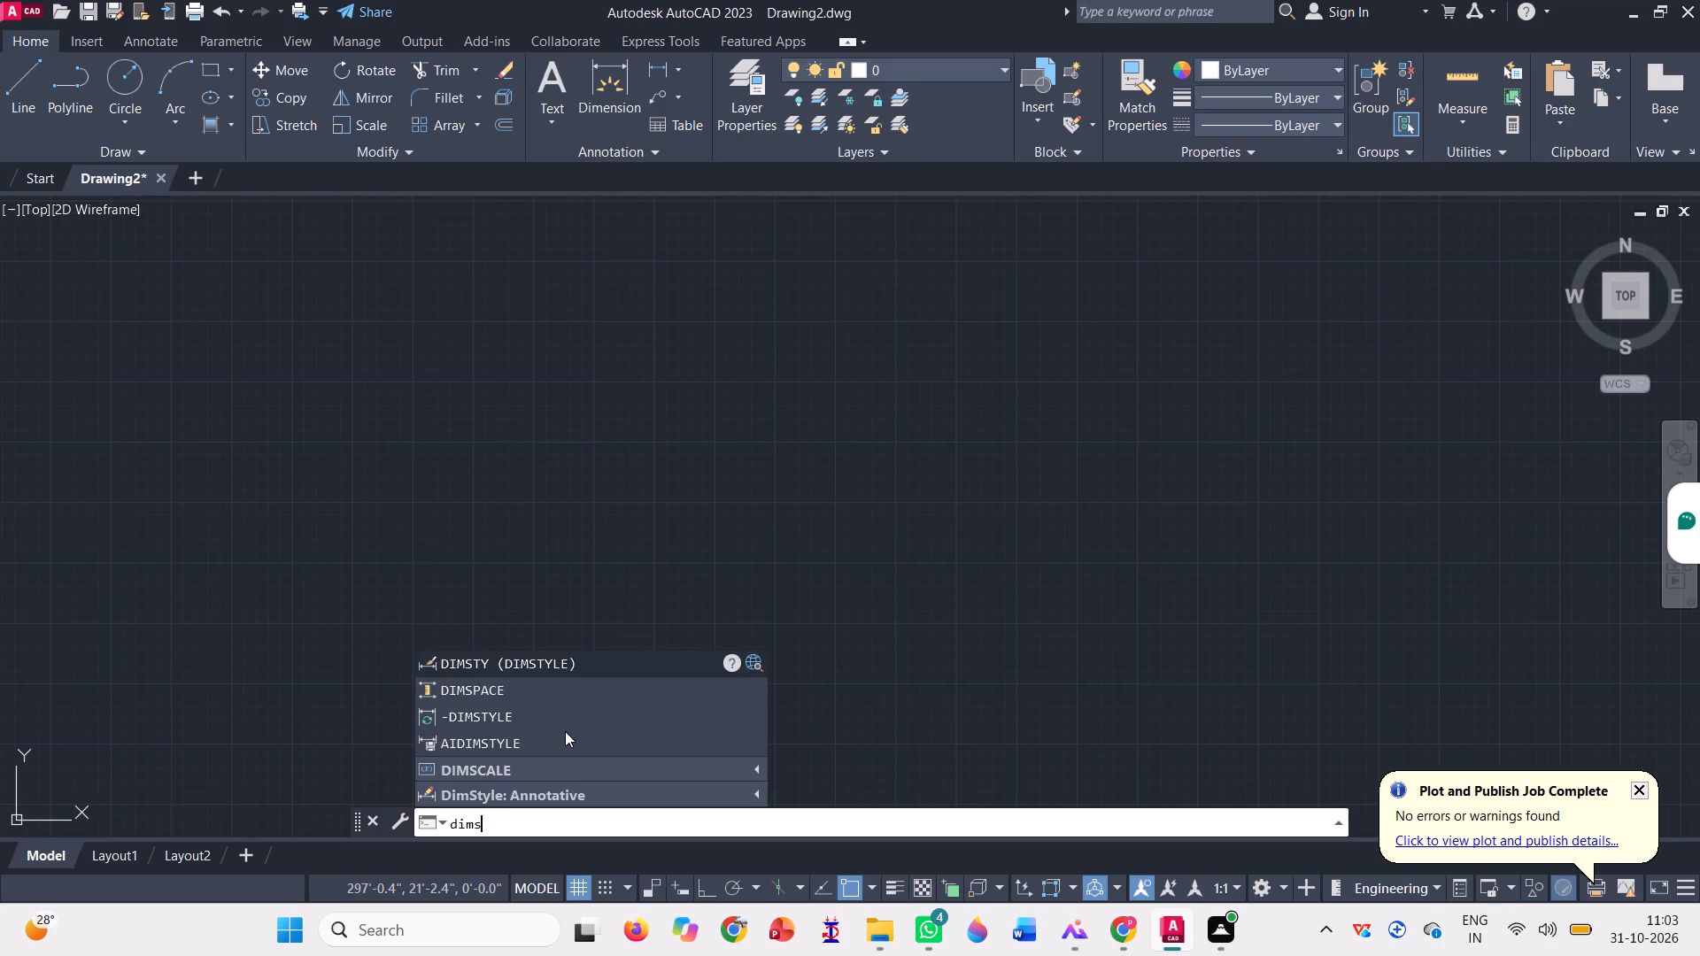
{"action": "key", "text": "Return"}
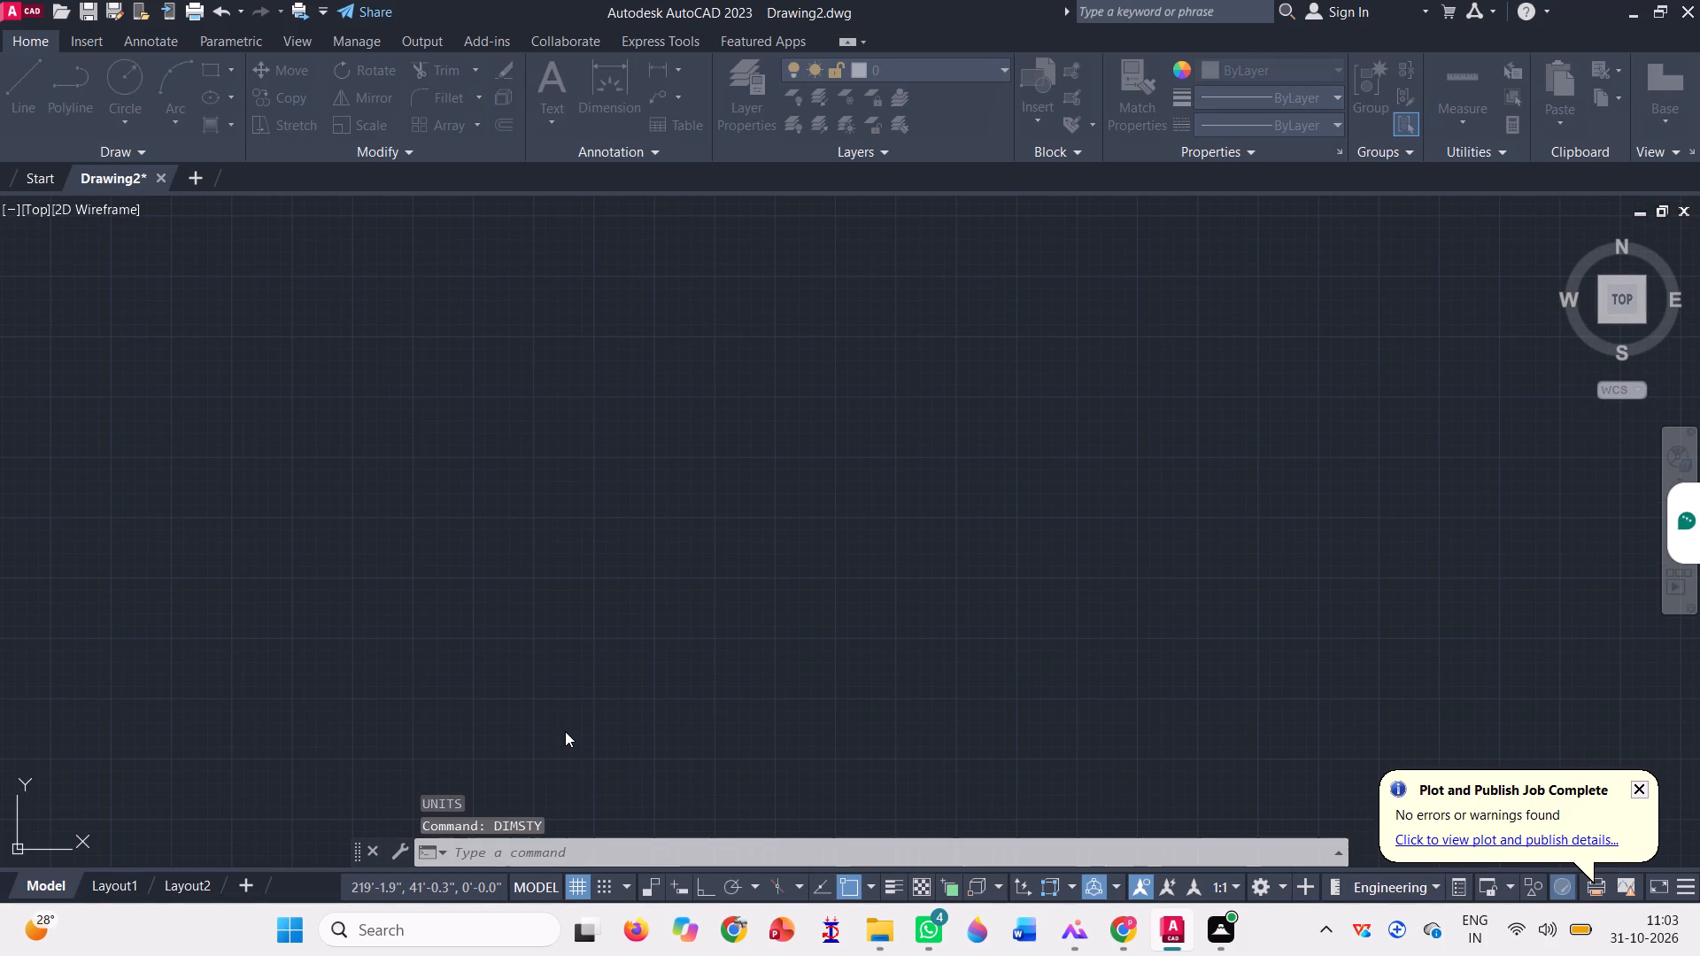
{"action": "left_click", "coordinate": [622, 388]}
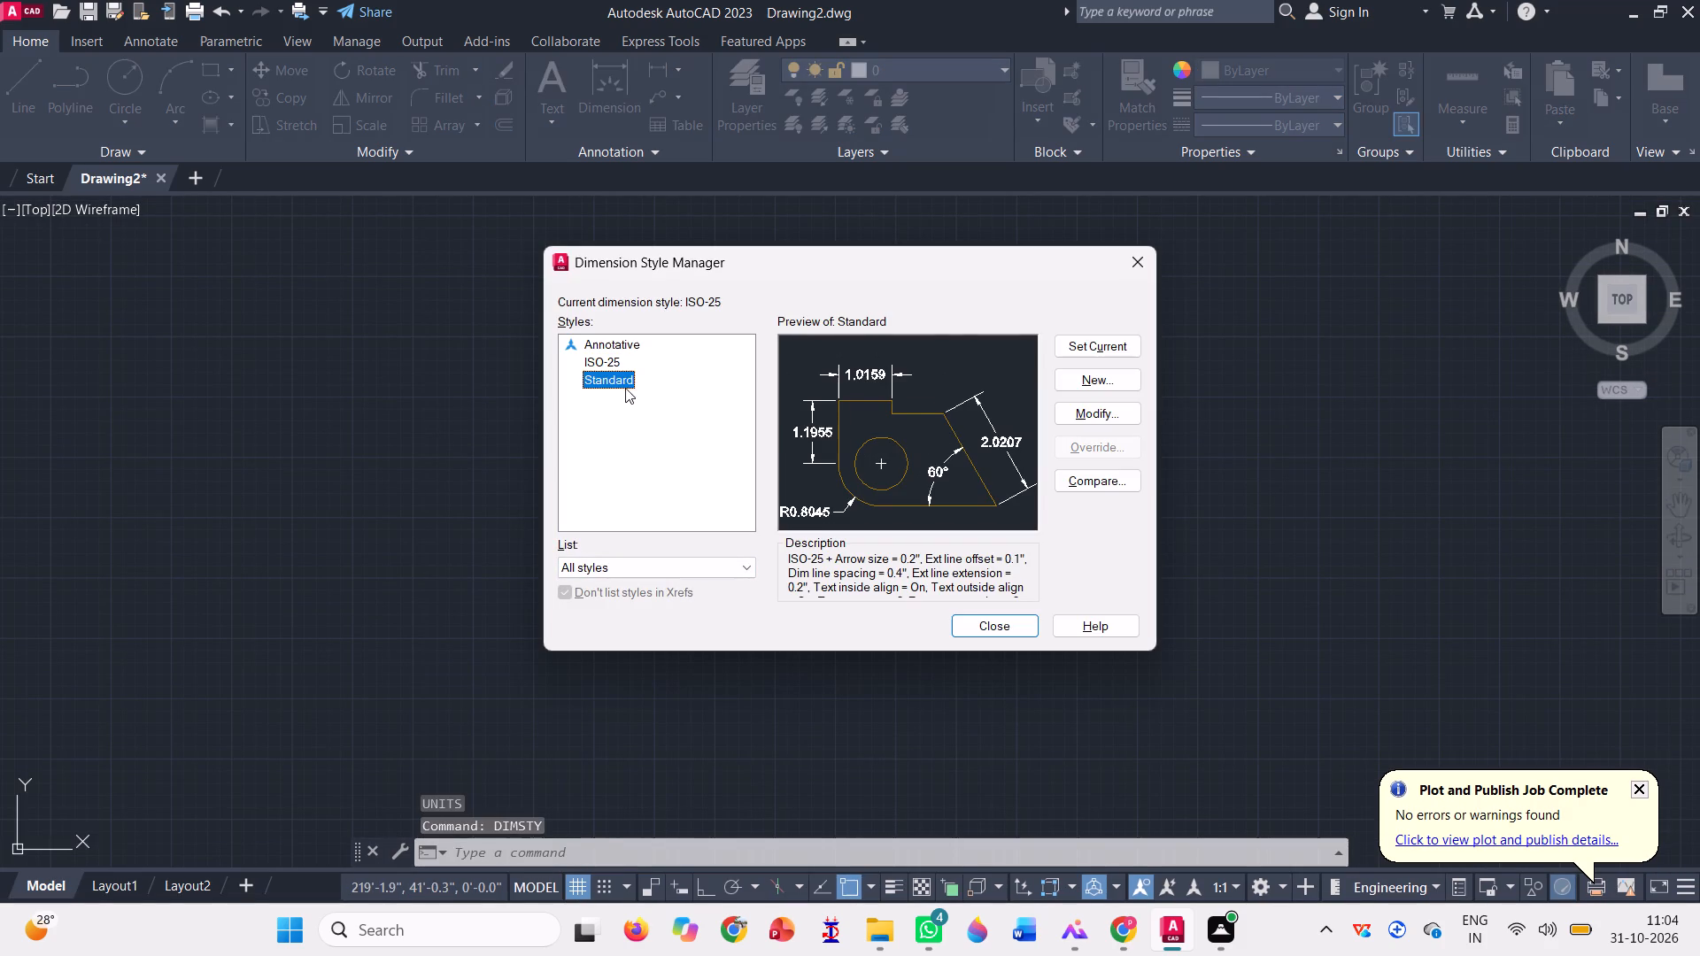
{"action": "left_click", "coordinate": [1108, 416]}
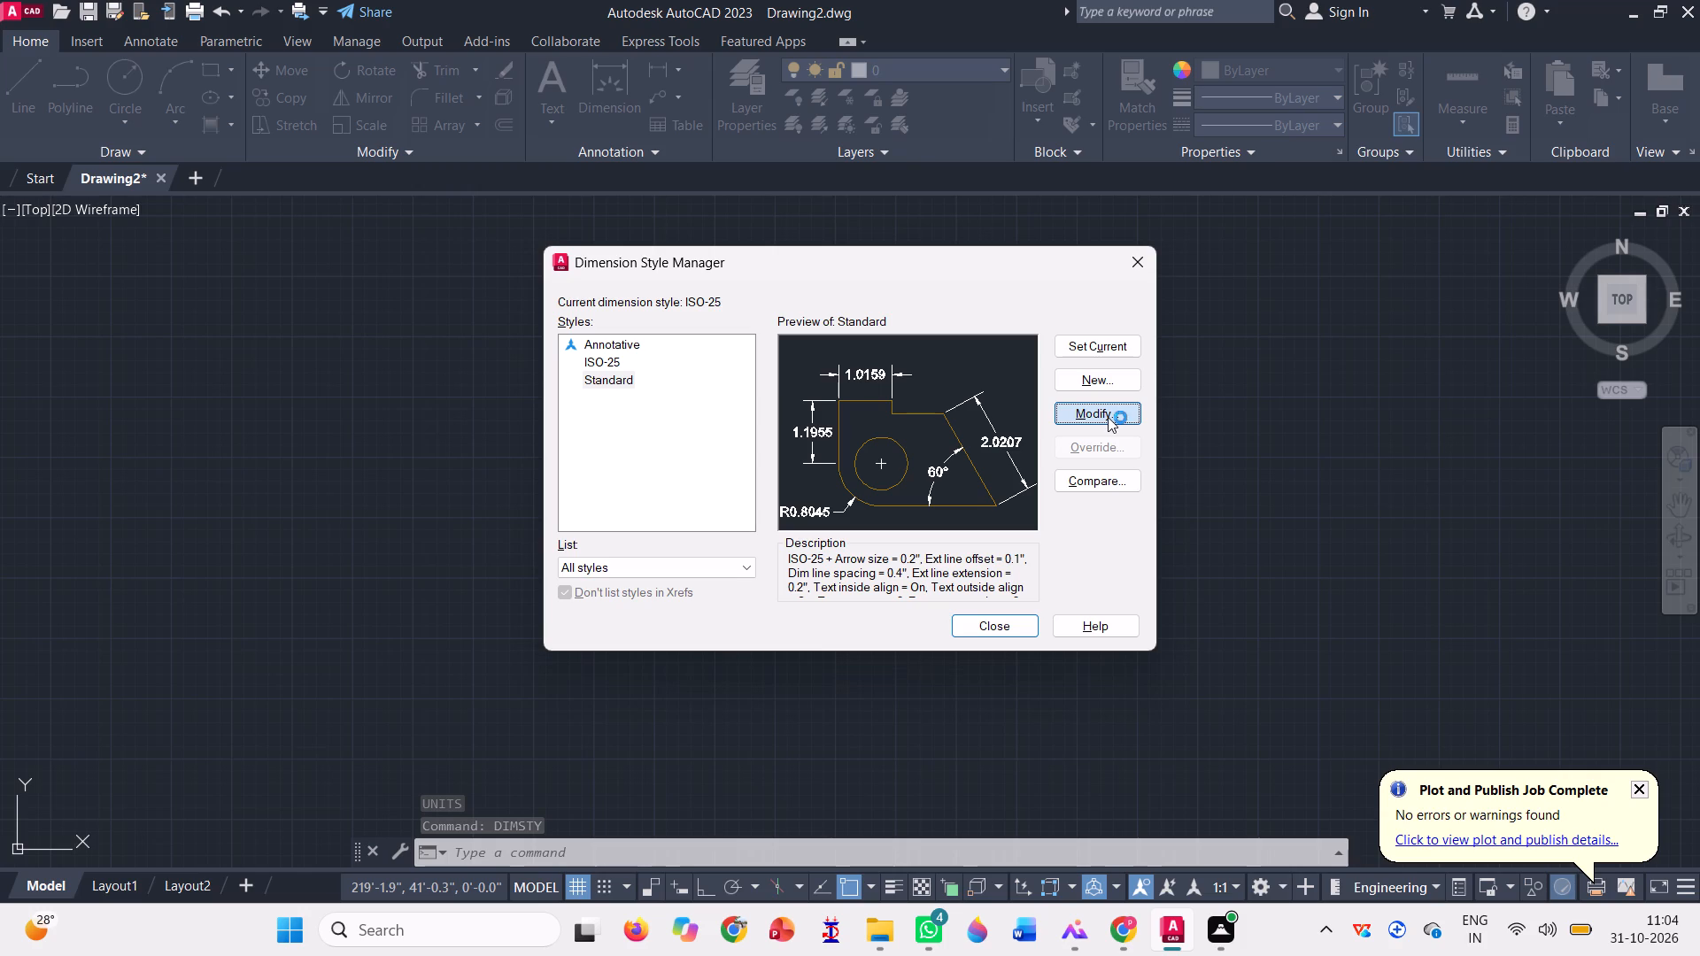
{"action": "left_click", "coordinate": [765, 261]}
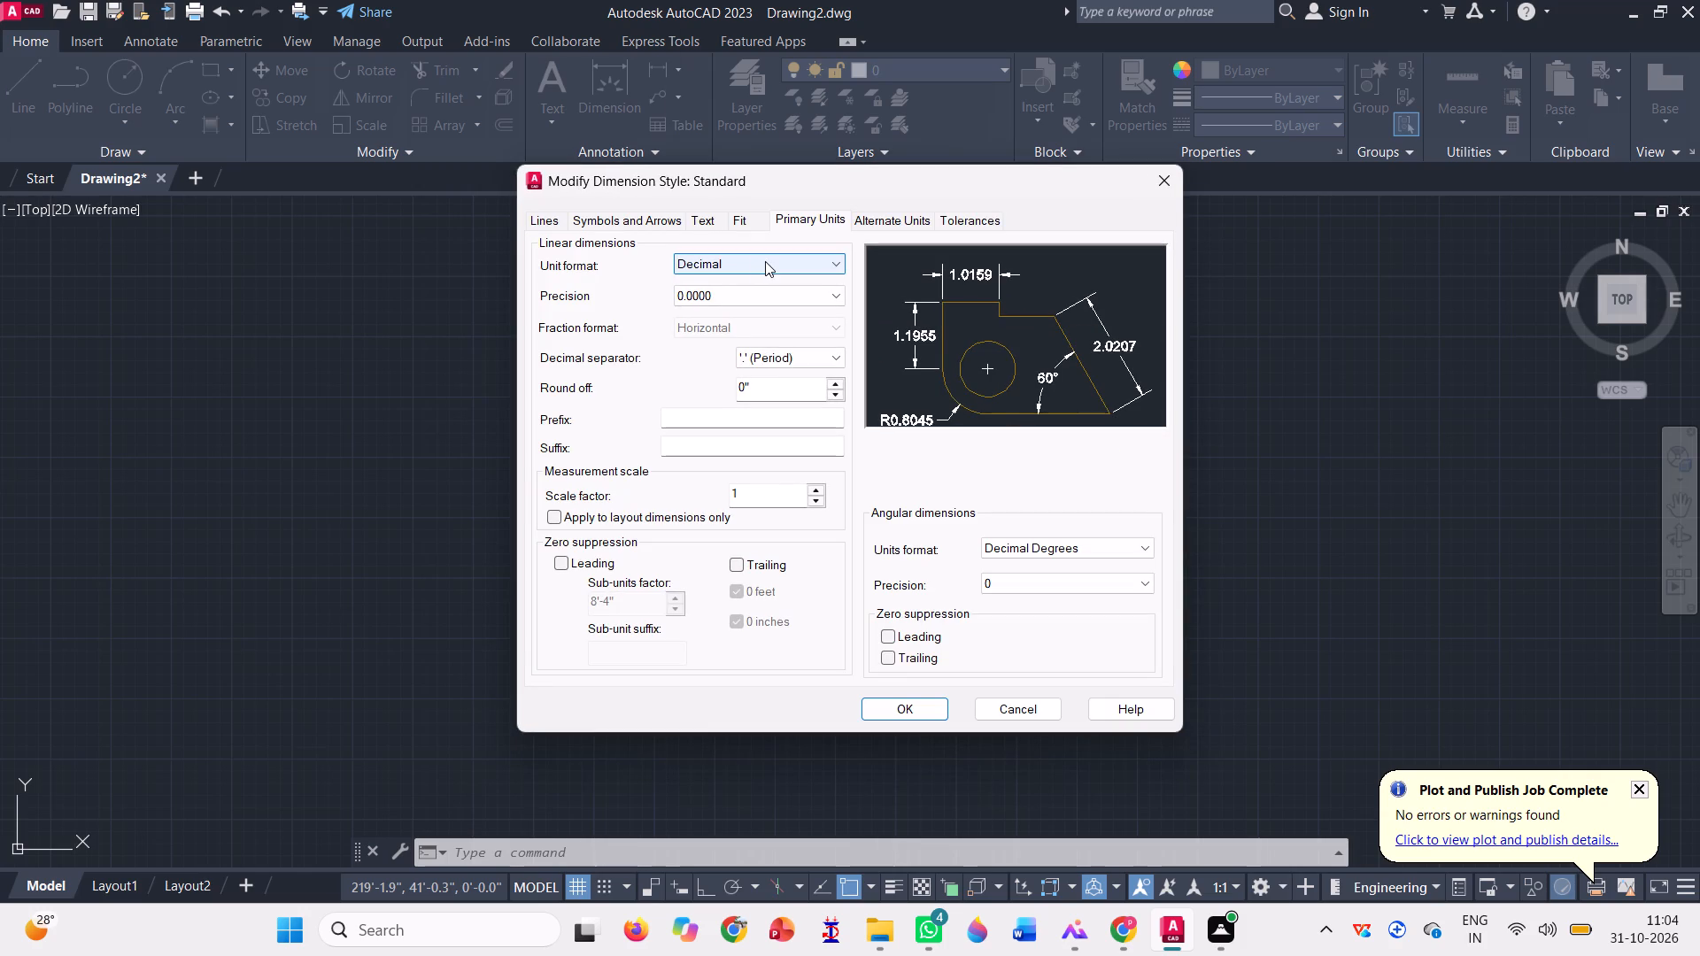
{"action": "left_click", "coordinate": [783, 312]}
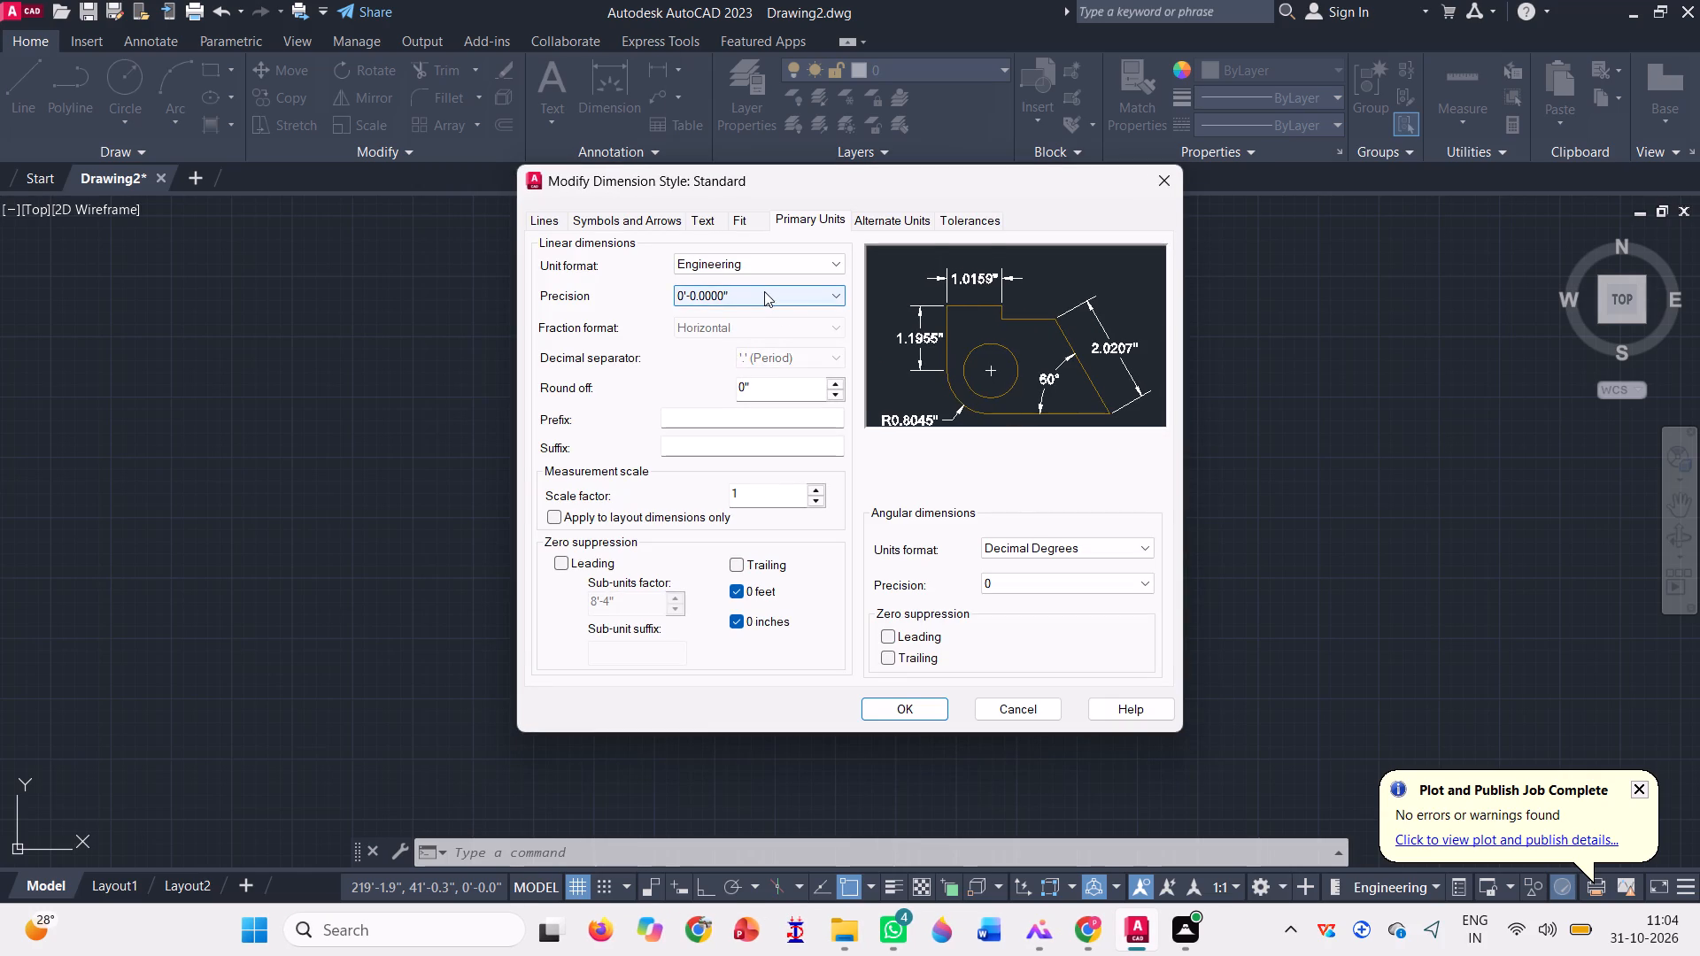
{"action": "left_click", "coordinate": [764, 291]}
{"action": "left_click", "coordinate": [739, 328]}
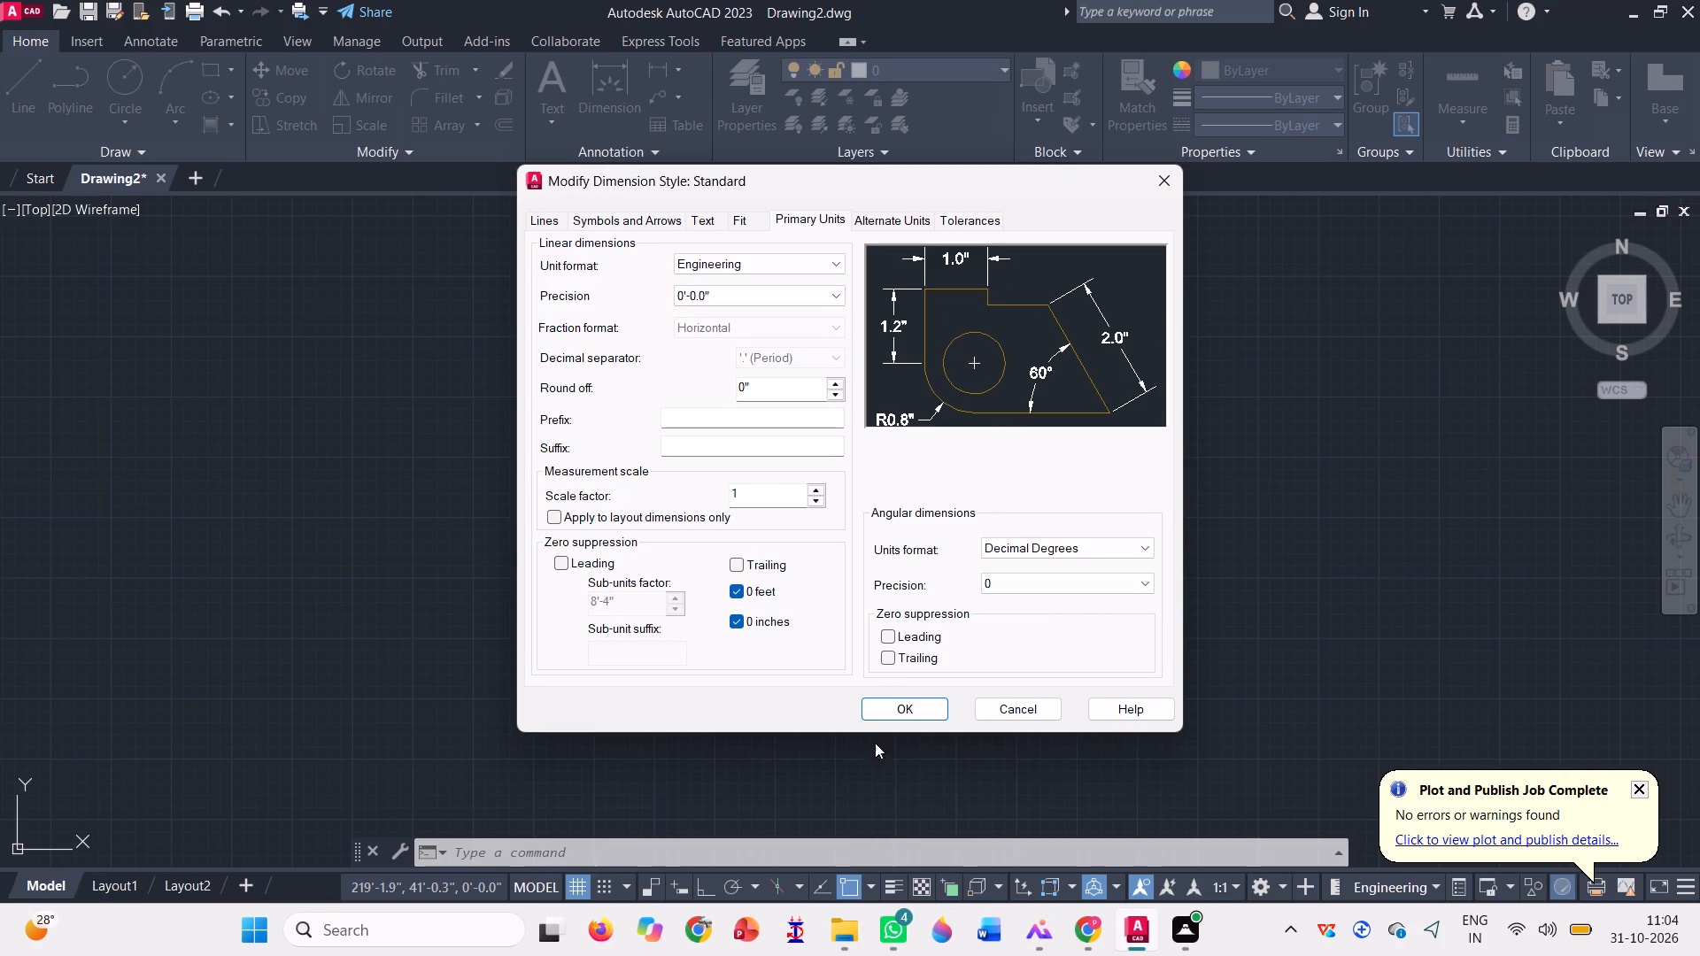
{"action": "left_click", "coordinate": [912, 712]}
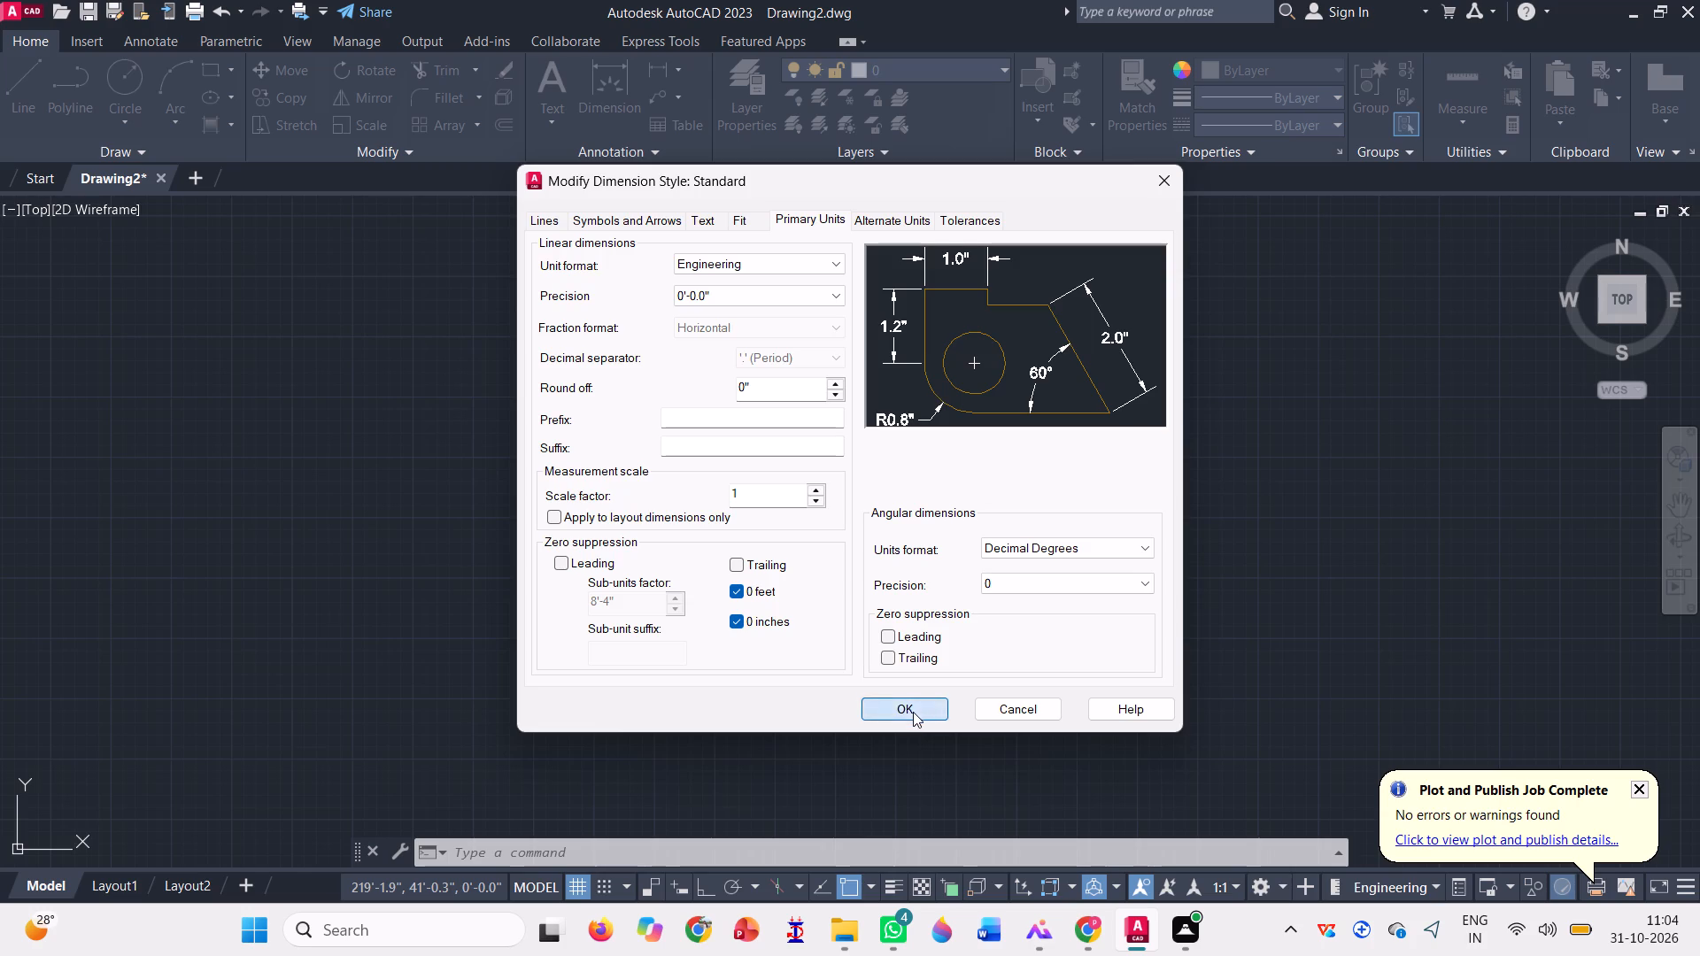
Make the Standard dimension style current and close the style manager.
{"action": "left_click", "coordinate": [1077, 345]}
{"action": "left_click", "coordinate": [1077, 345]}
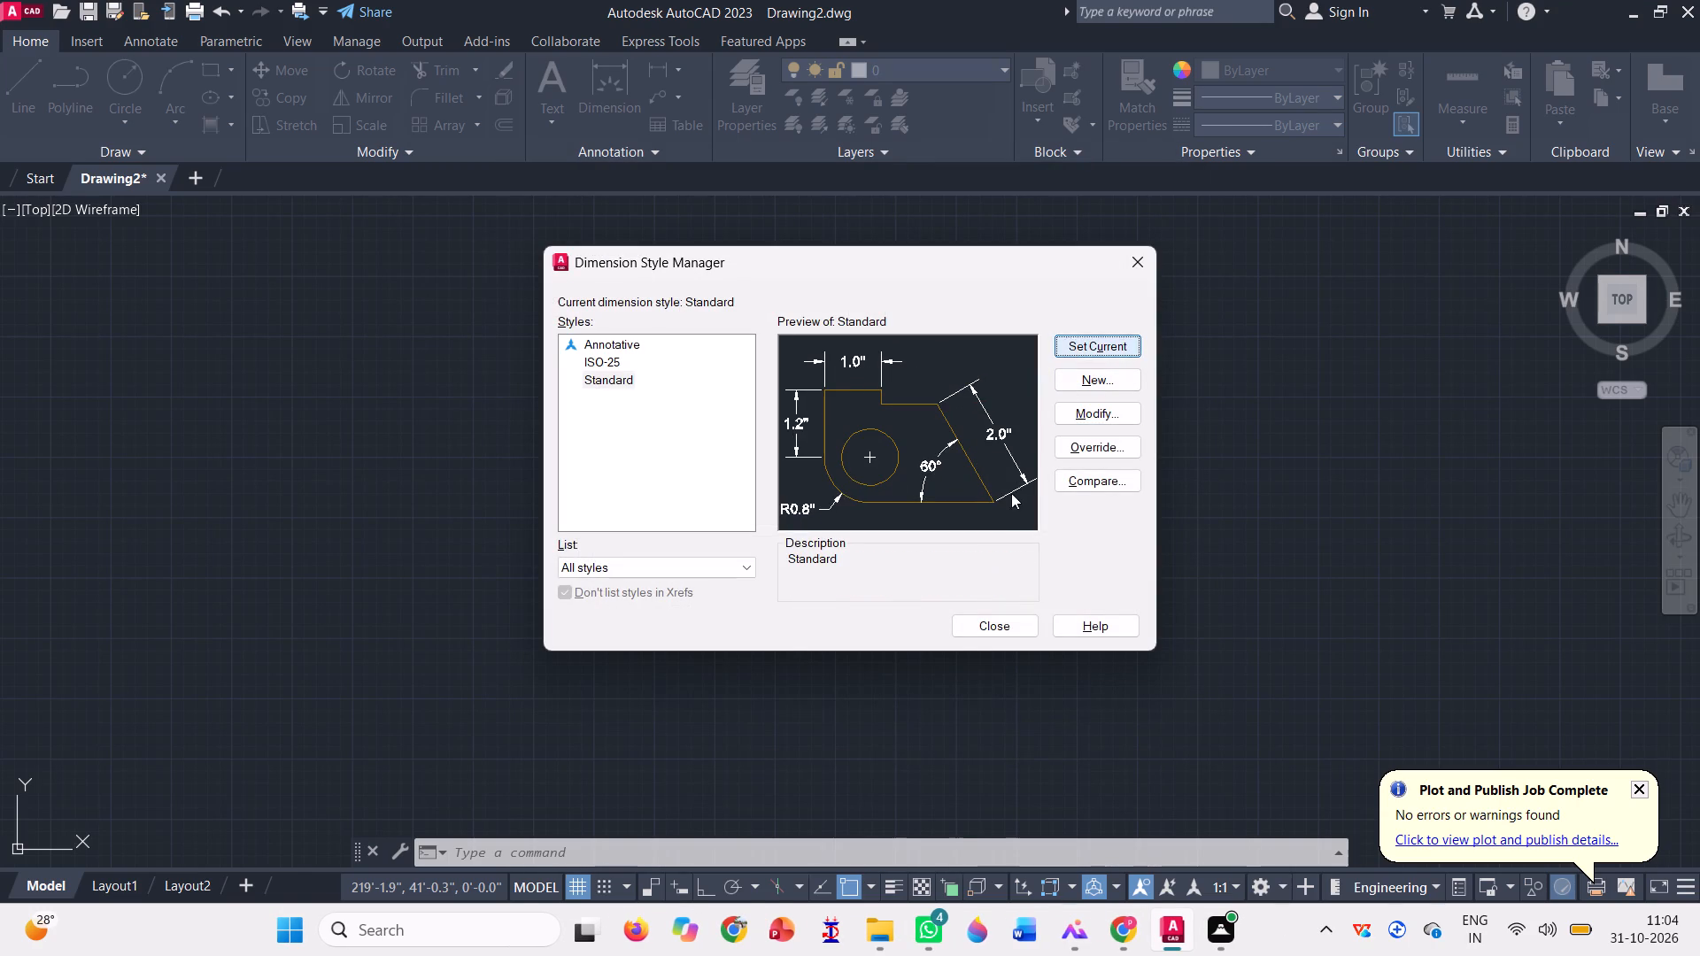
{"action": "left_click", "coordinate": [994, 620]}
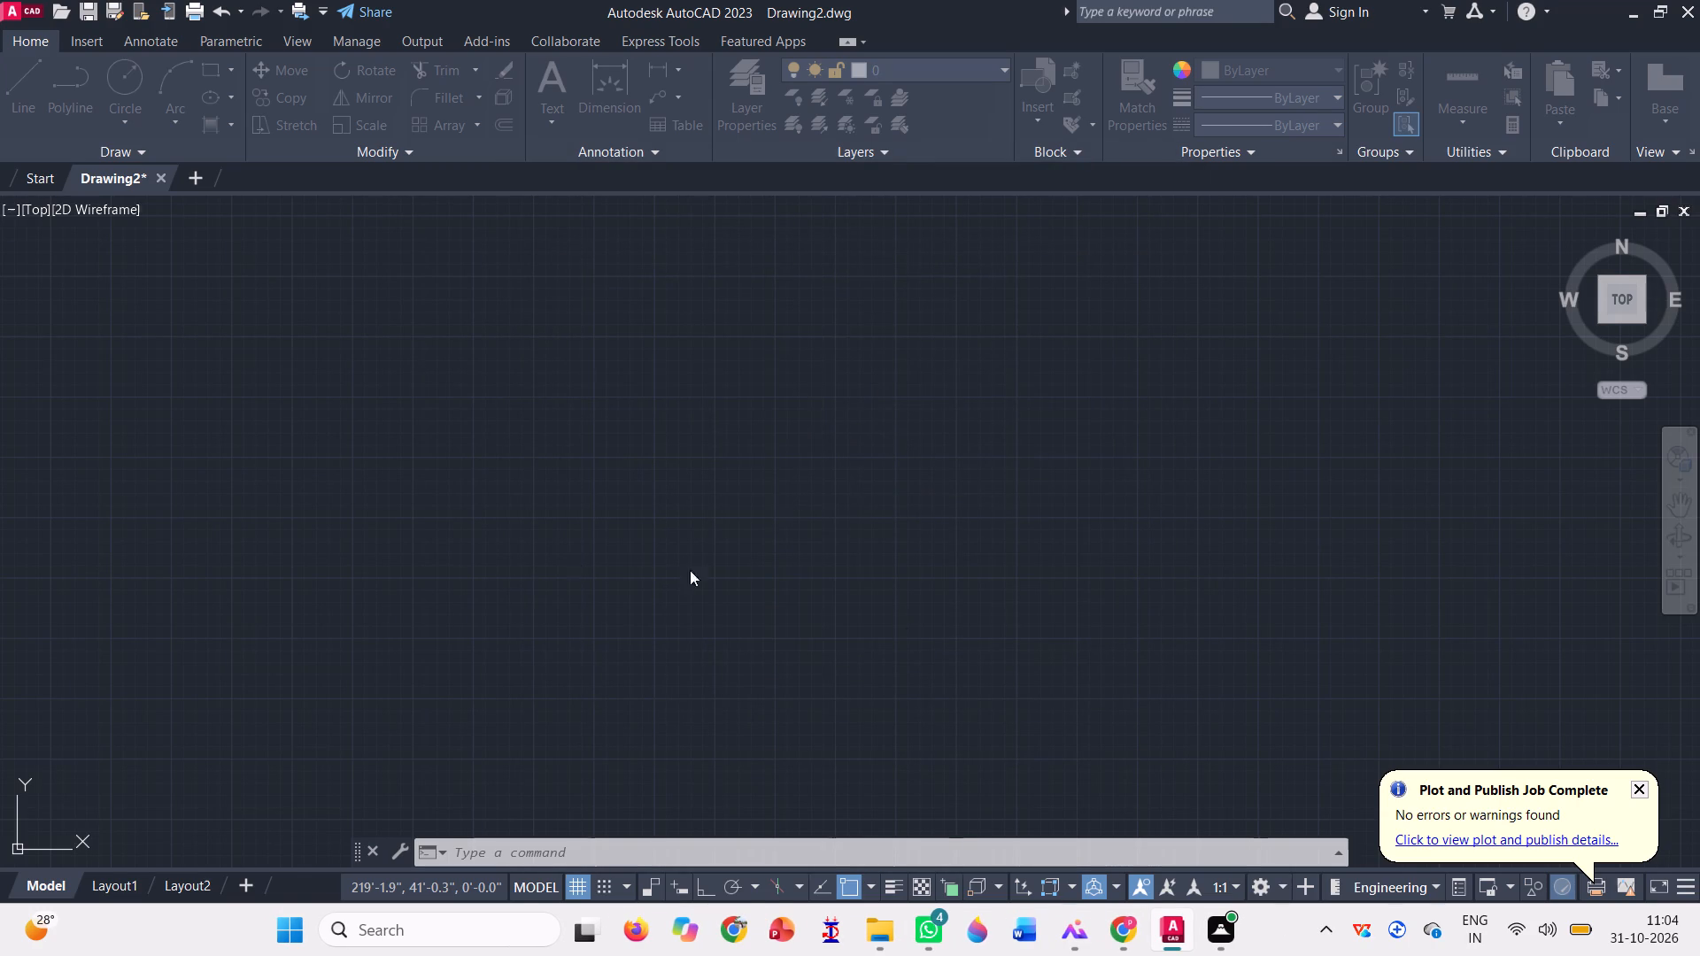
With Ortho on, draw a 50' horizontal base line and a vertical line about 106' up from its right end.
{"action": "key", "text": "l"}
{"action": "key", "text": "Return"}
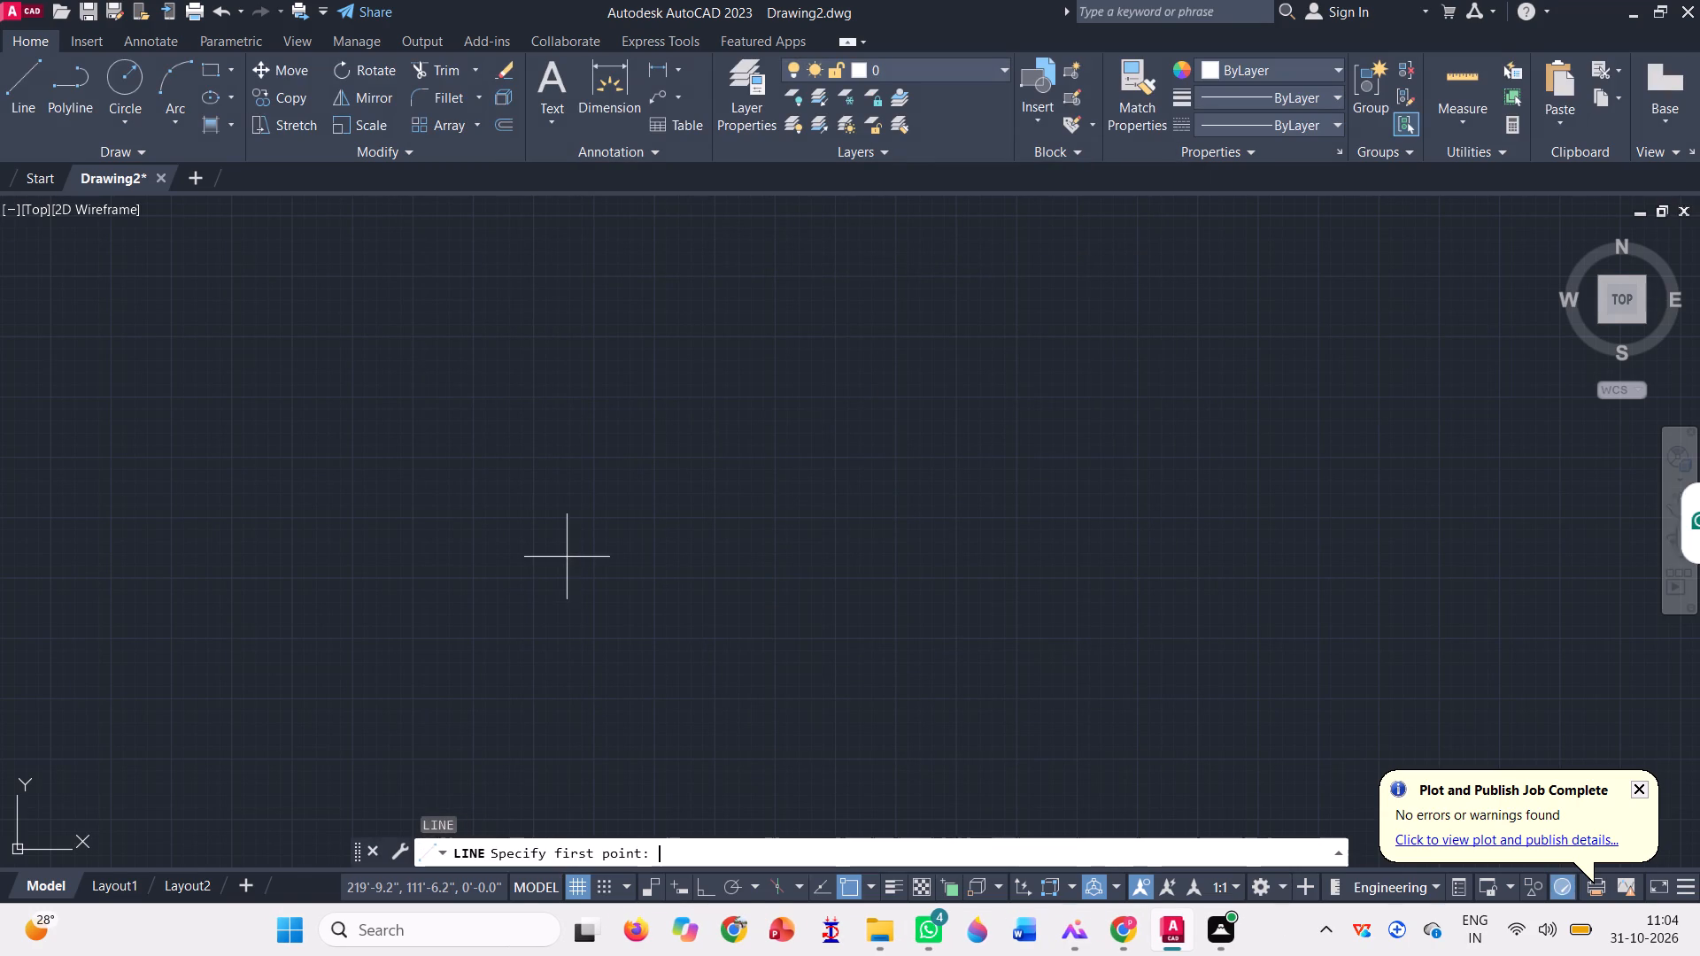
{"action": "left_click", "coordinate": [514, 698]}
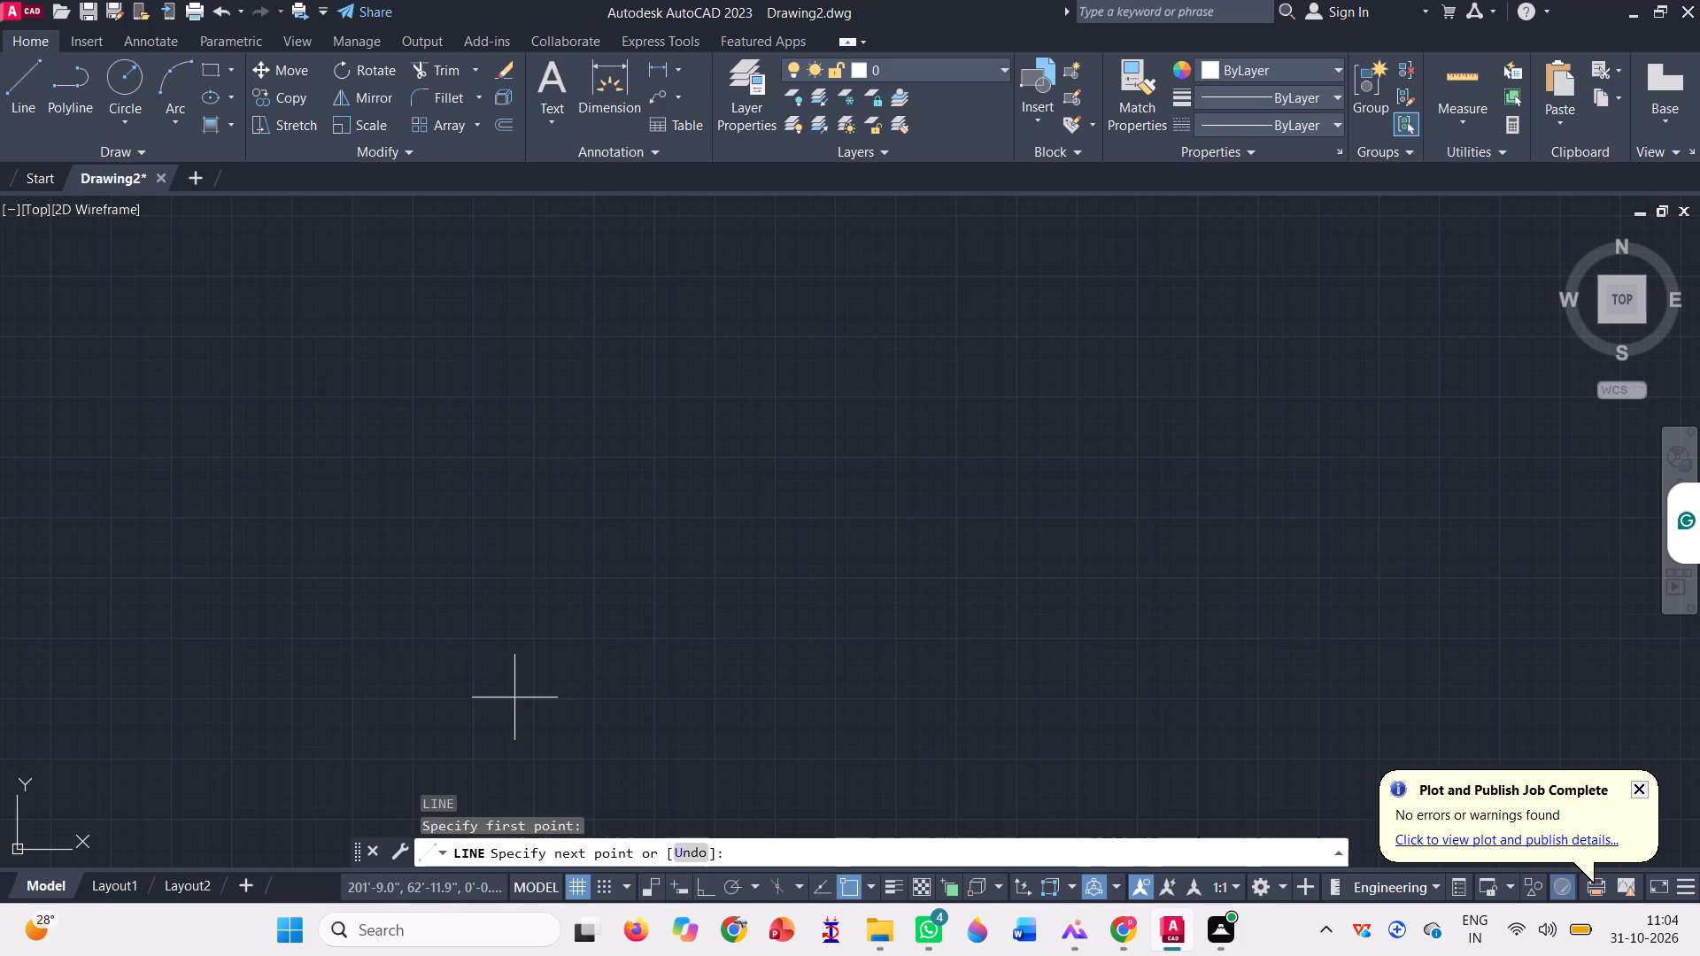
{"action": "key", "text": "F8"}
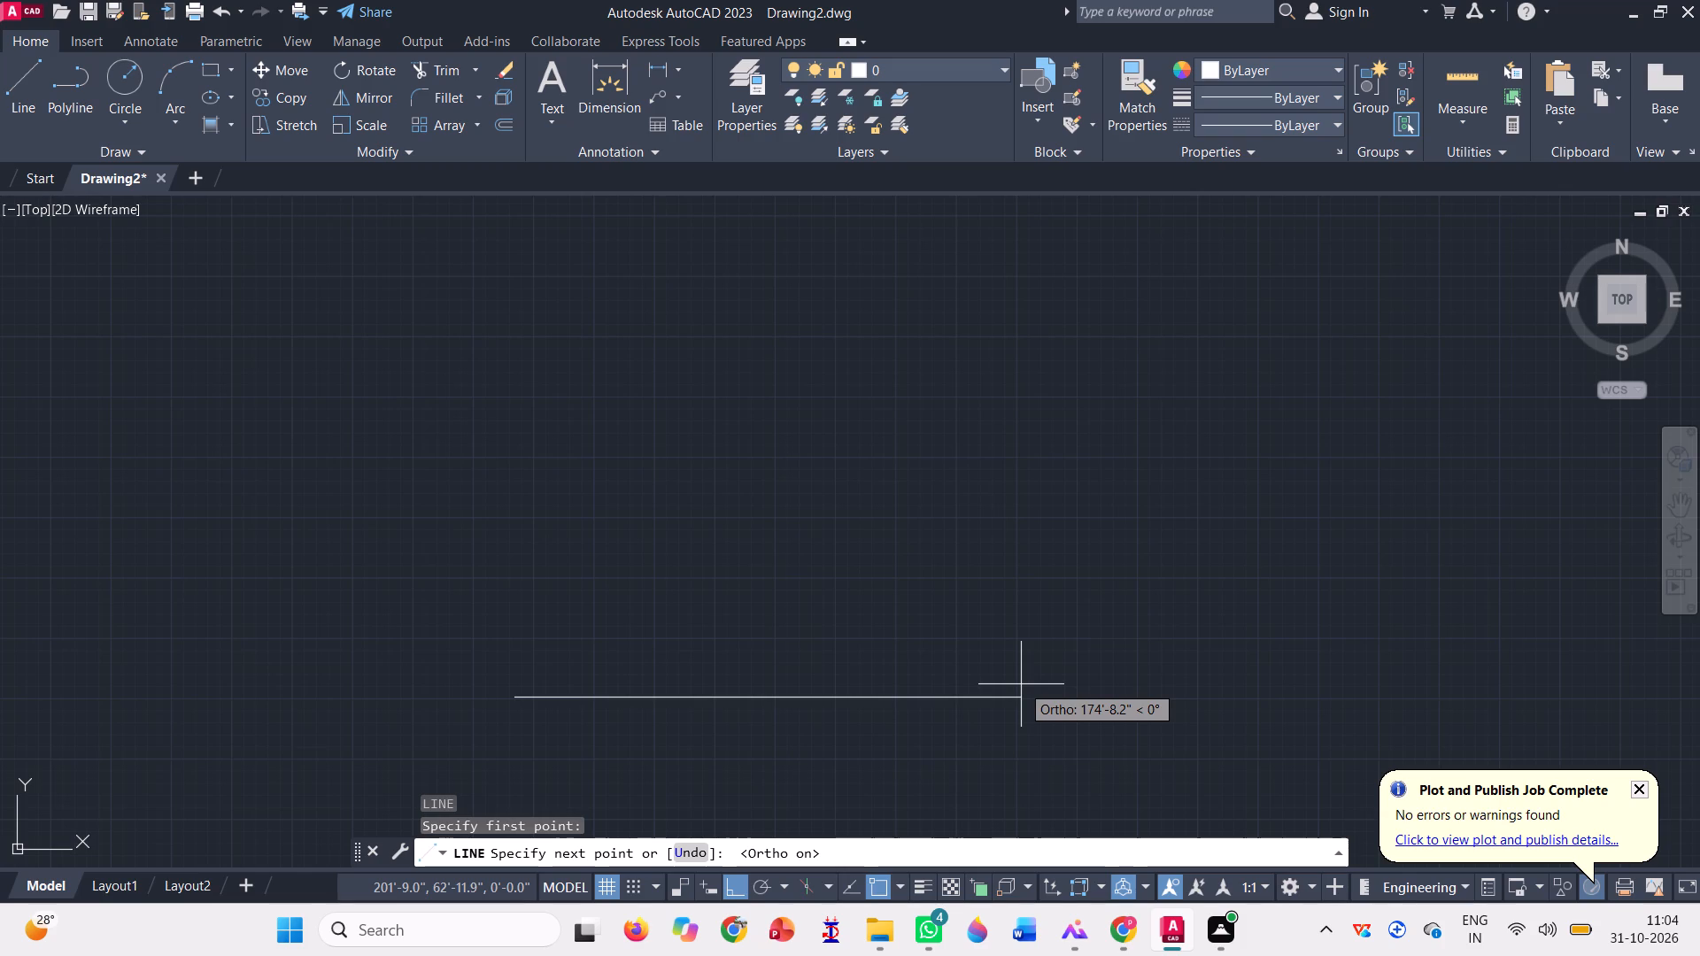
{"action": "type", "text": "50'"}
{"action": "key", "text": "Return"}
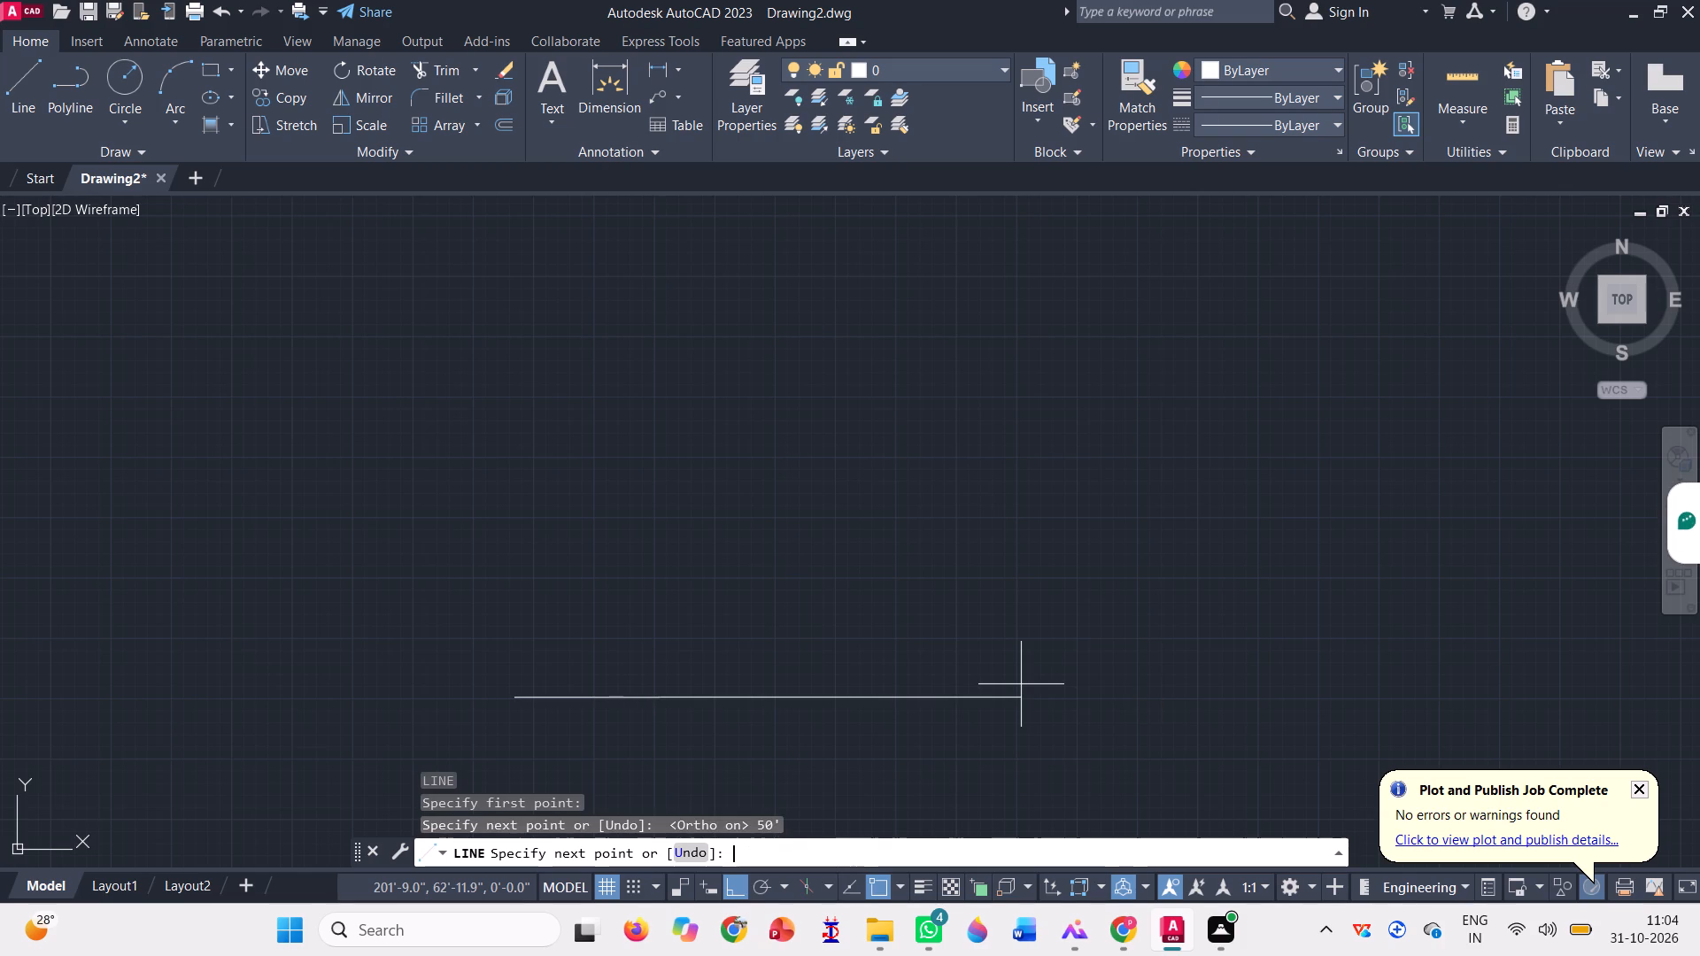
{"action": "left_click", "coordinate": [733, 389]}
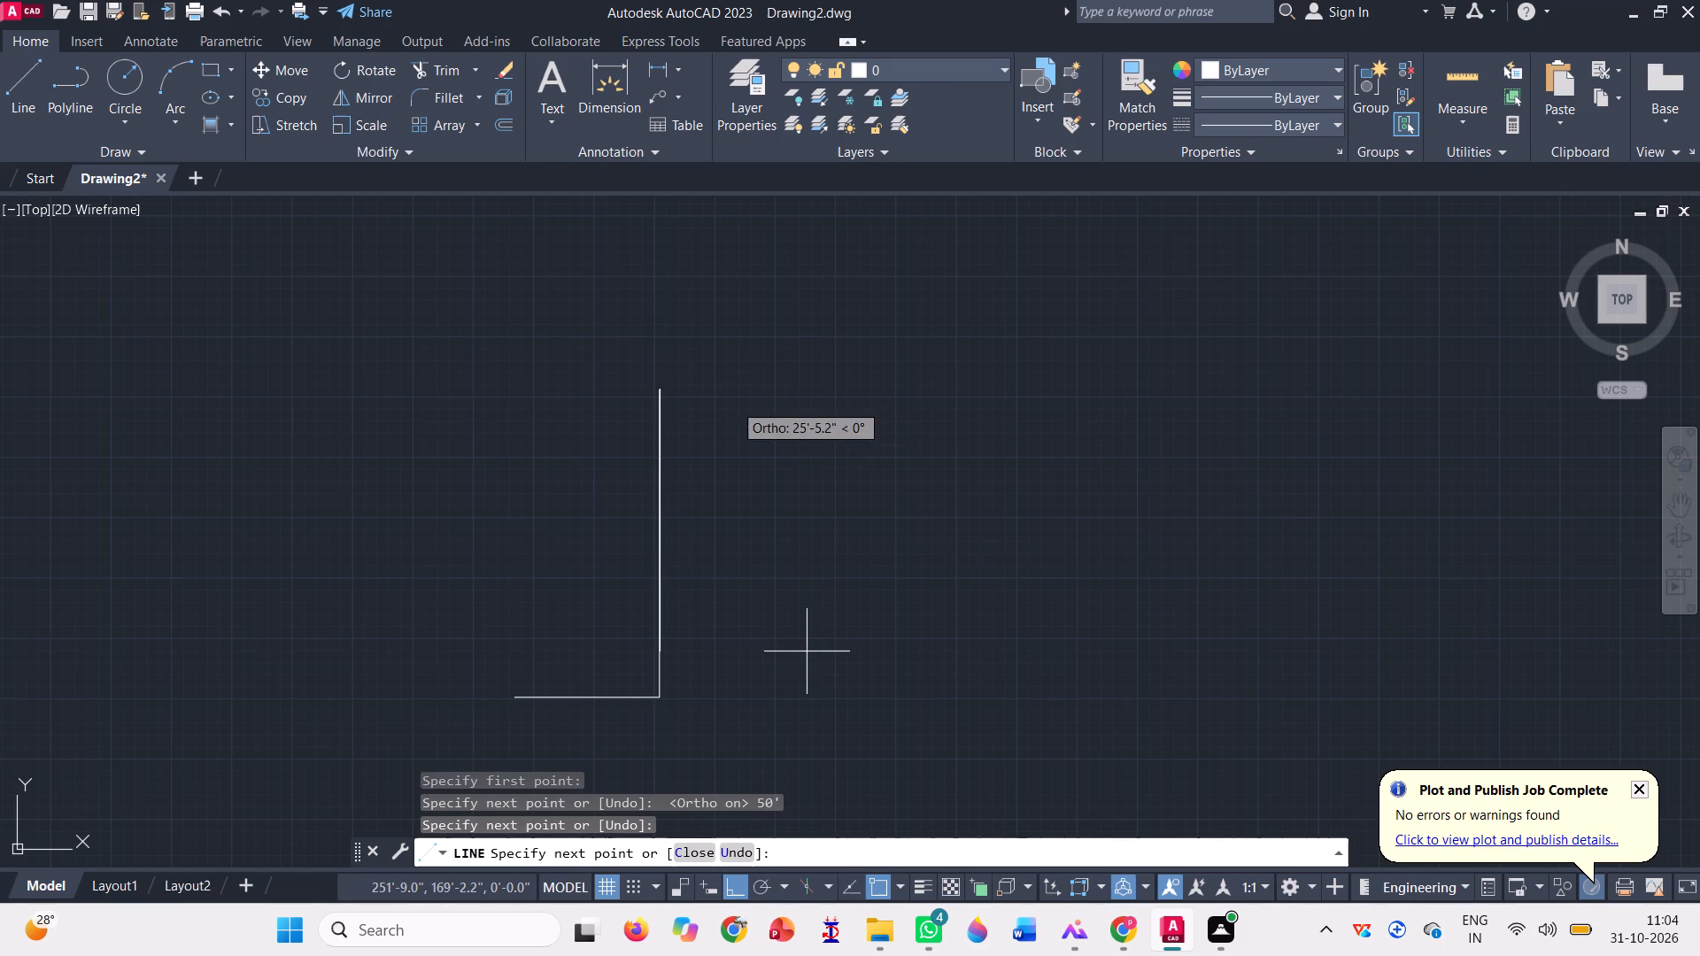
{"action": "key", "text": "space"}
Draw a vertical line about 98' long upward from the left end of the 50' base line.
{"action": "key", "text": "l"}
{"action": "key", "text": "Return"}
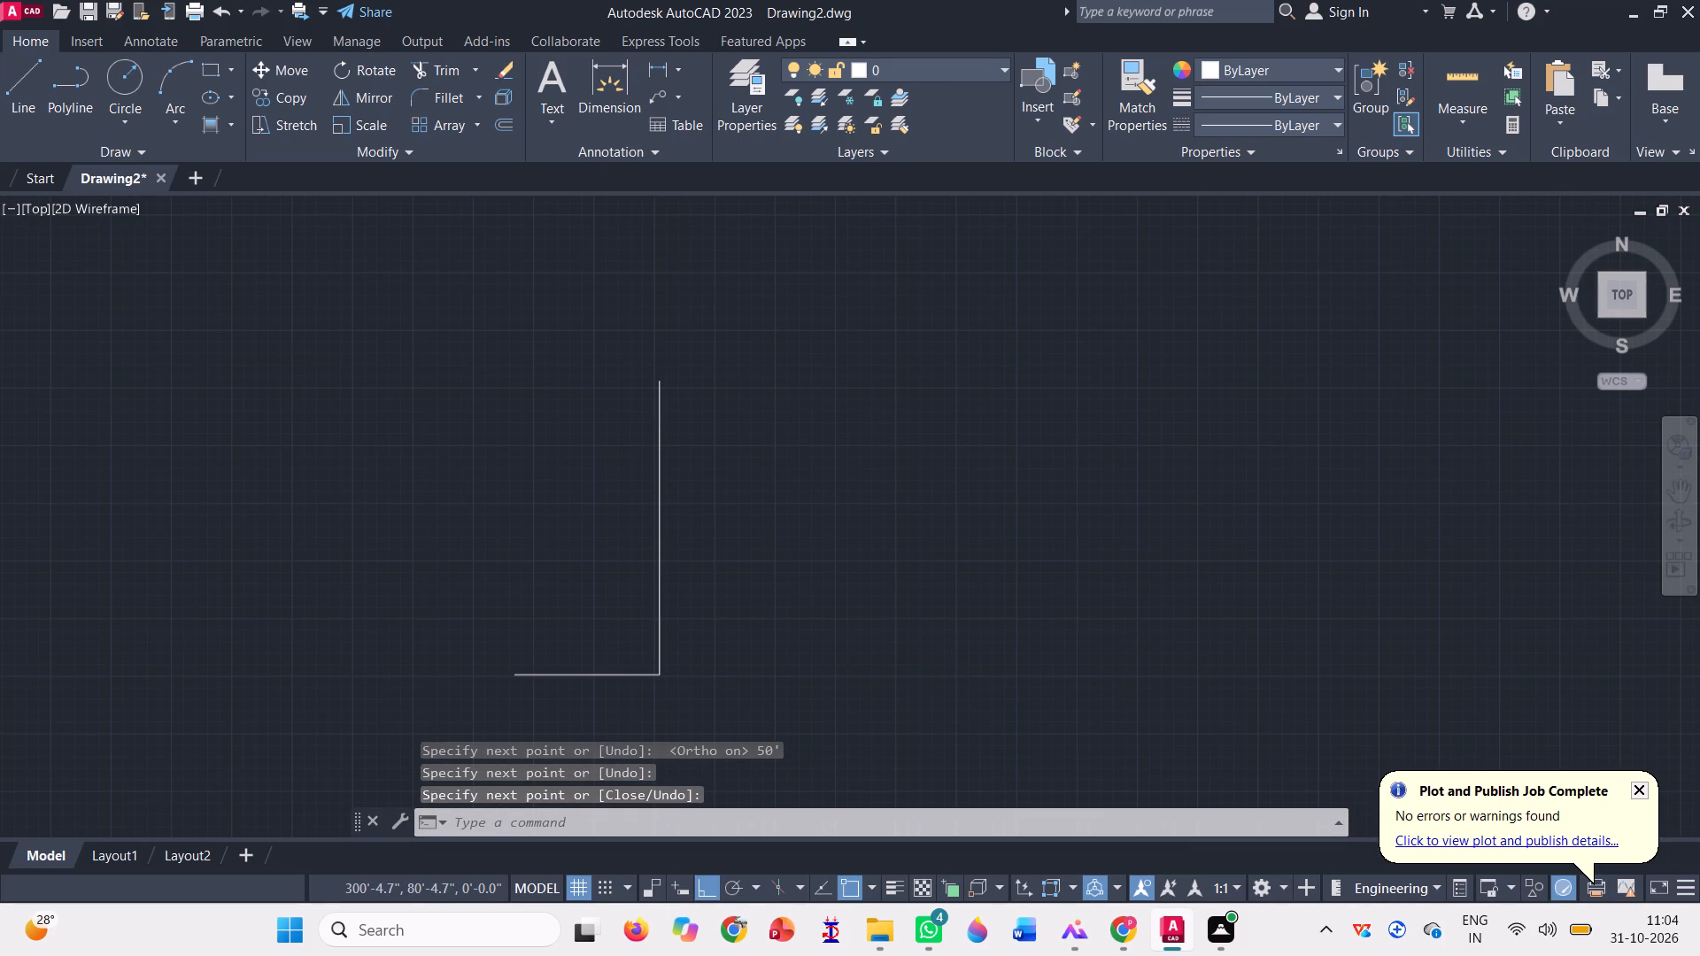
{"action": "left_click", "coordinate": [511, 682]}
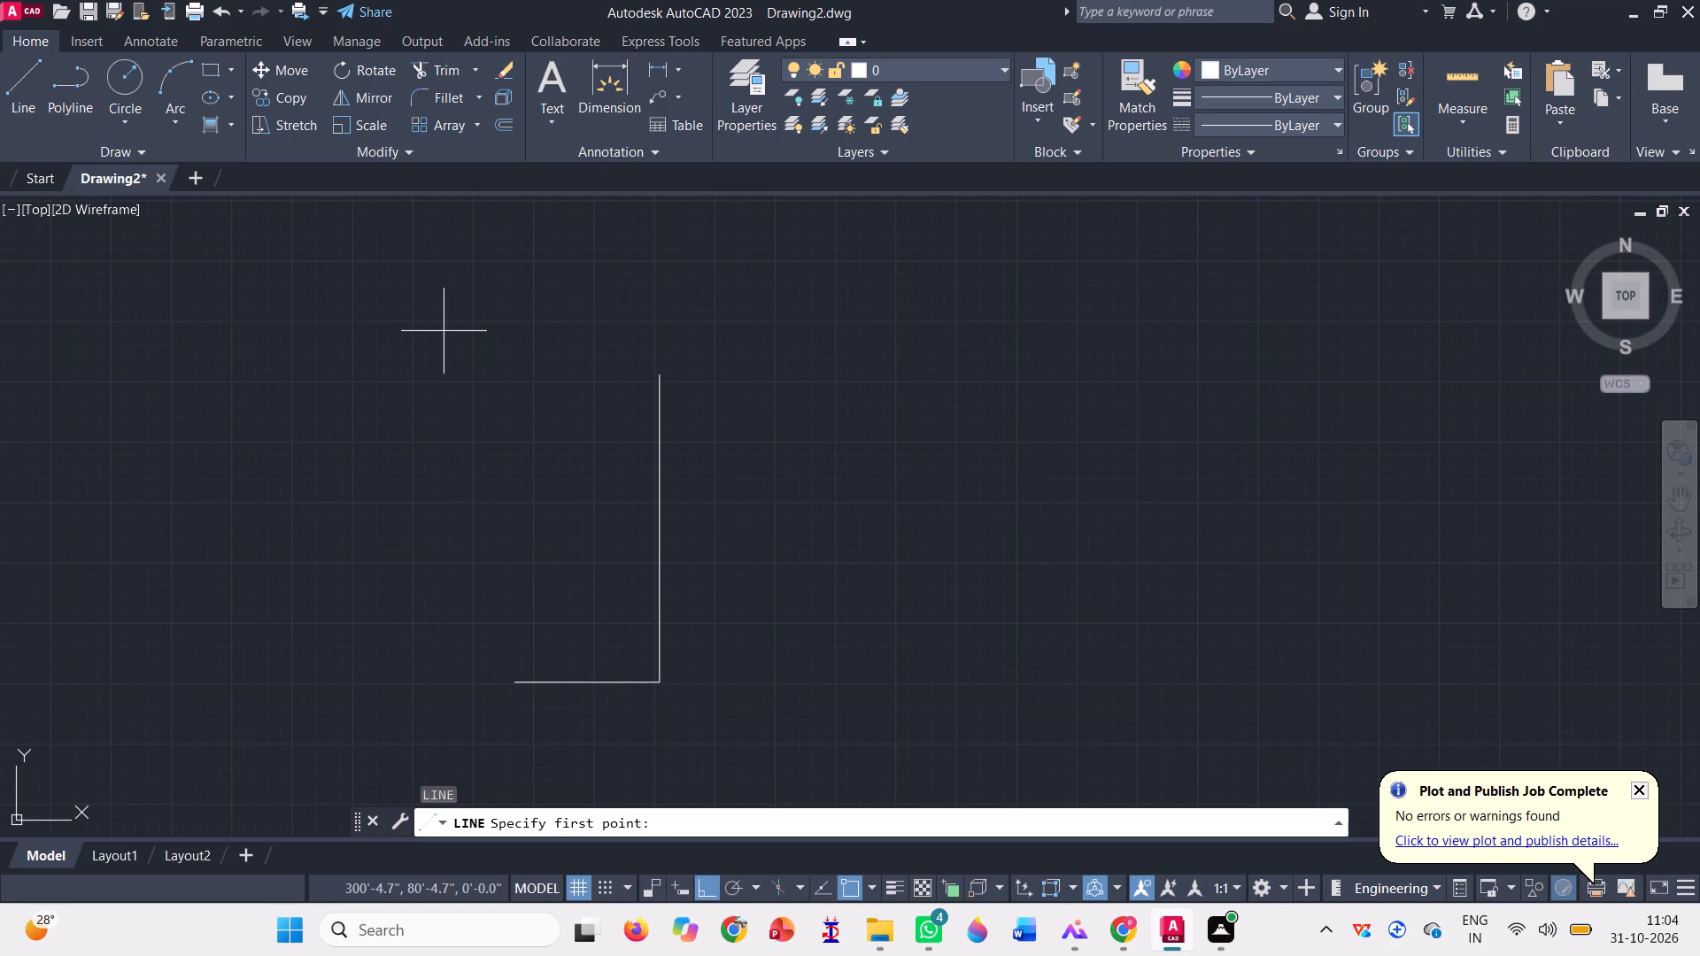
{"action": "left_click", "coordinate": [517, 684]}
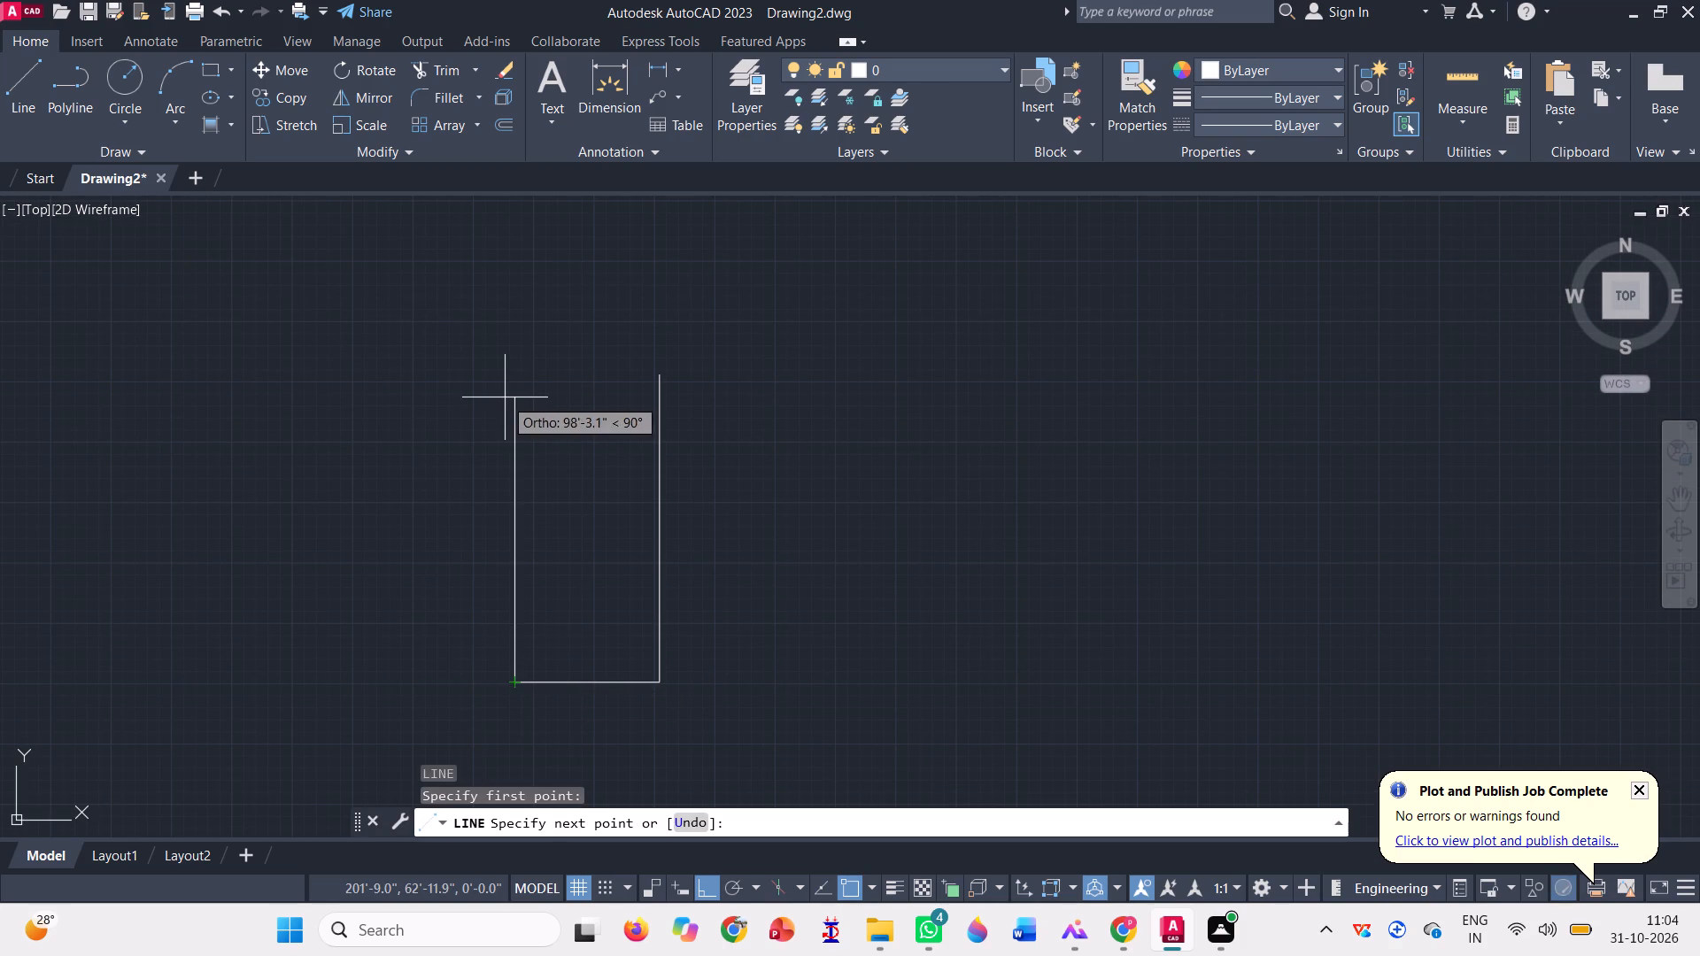
{"action": "left_click", "coordinate": [505, 395]}
{"action": "key", "text": "space"}
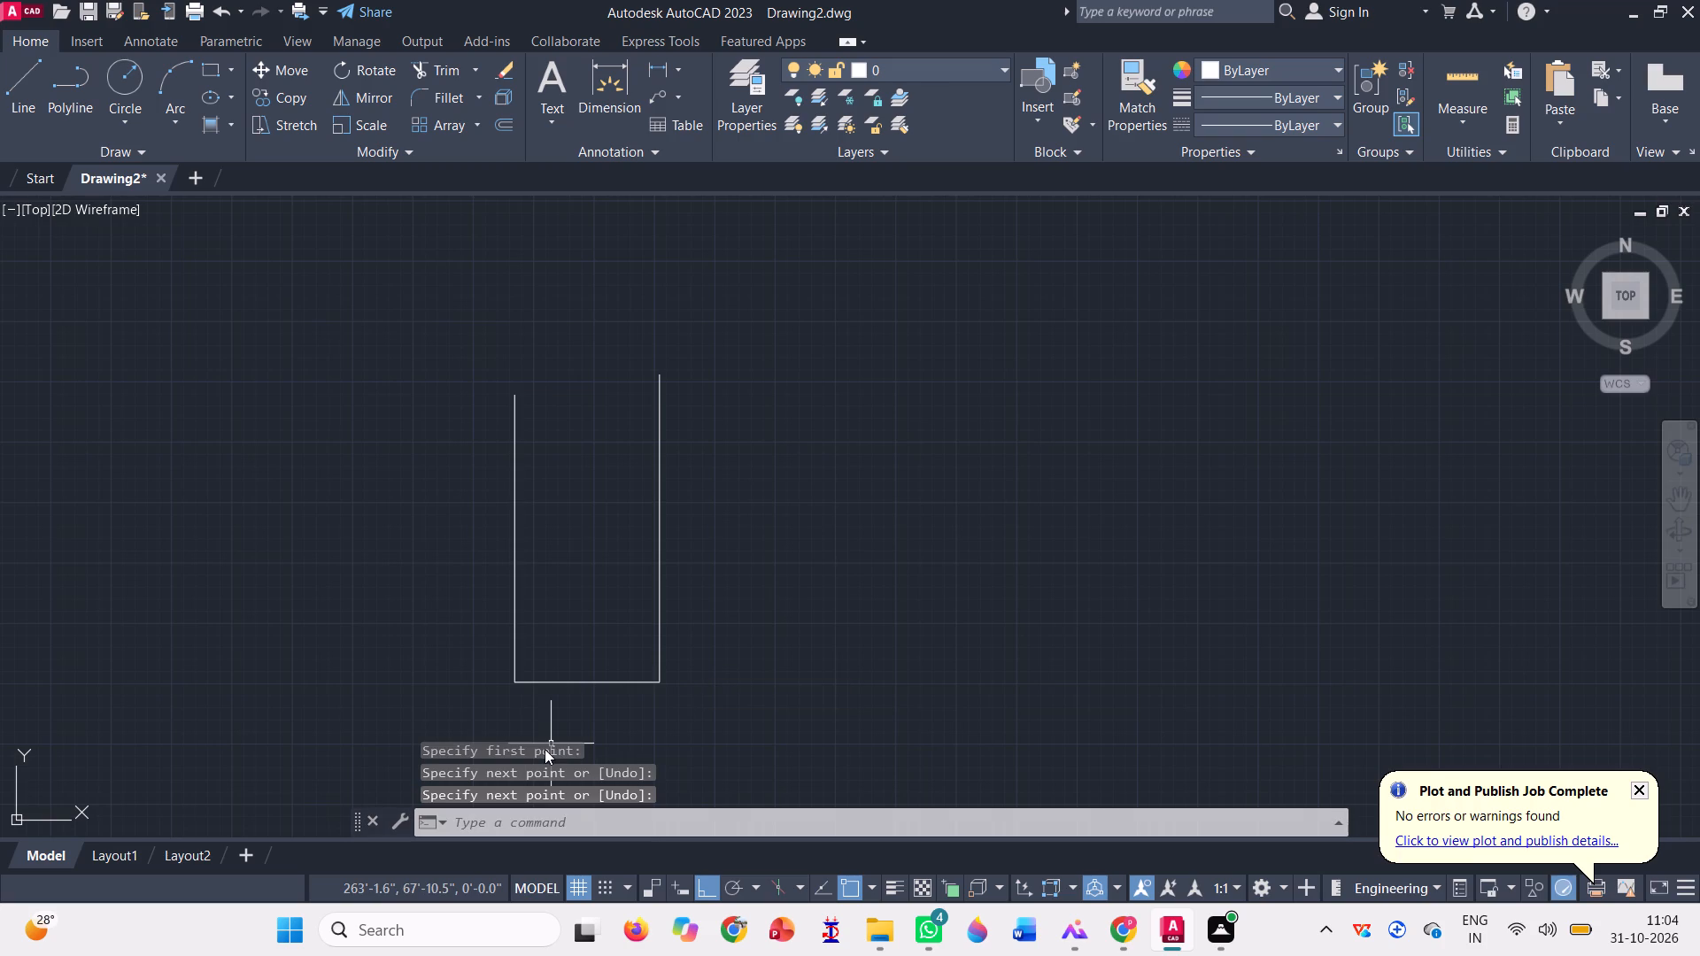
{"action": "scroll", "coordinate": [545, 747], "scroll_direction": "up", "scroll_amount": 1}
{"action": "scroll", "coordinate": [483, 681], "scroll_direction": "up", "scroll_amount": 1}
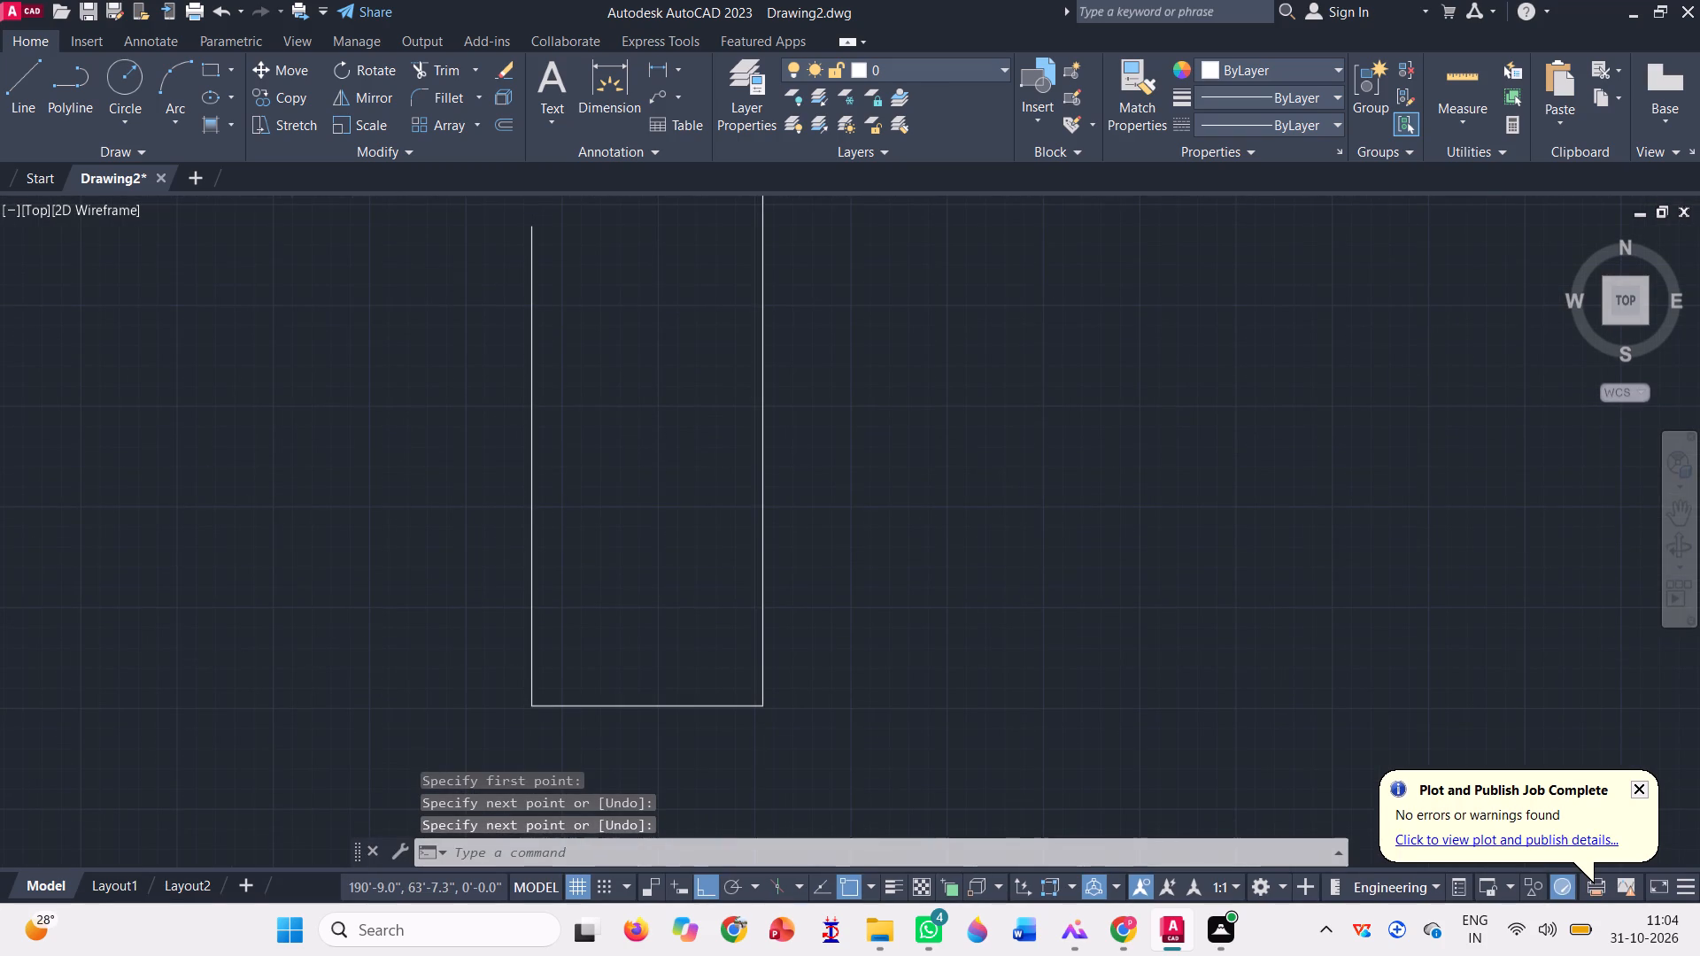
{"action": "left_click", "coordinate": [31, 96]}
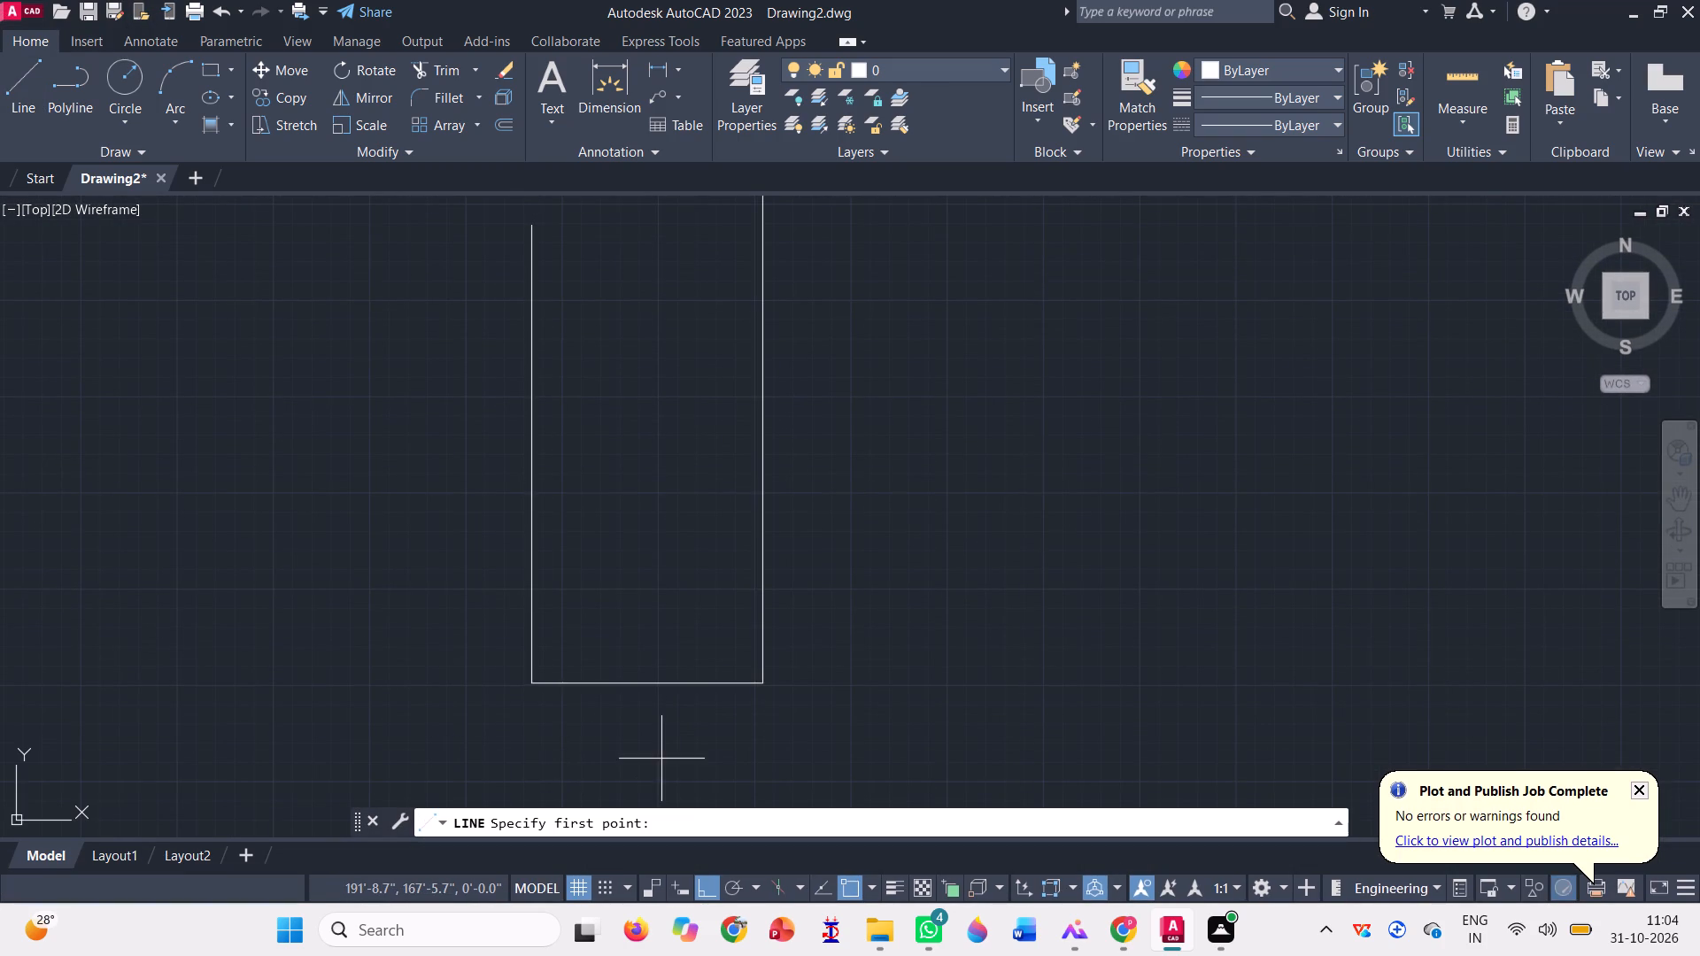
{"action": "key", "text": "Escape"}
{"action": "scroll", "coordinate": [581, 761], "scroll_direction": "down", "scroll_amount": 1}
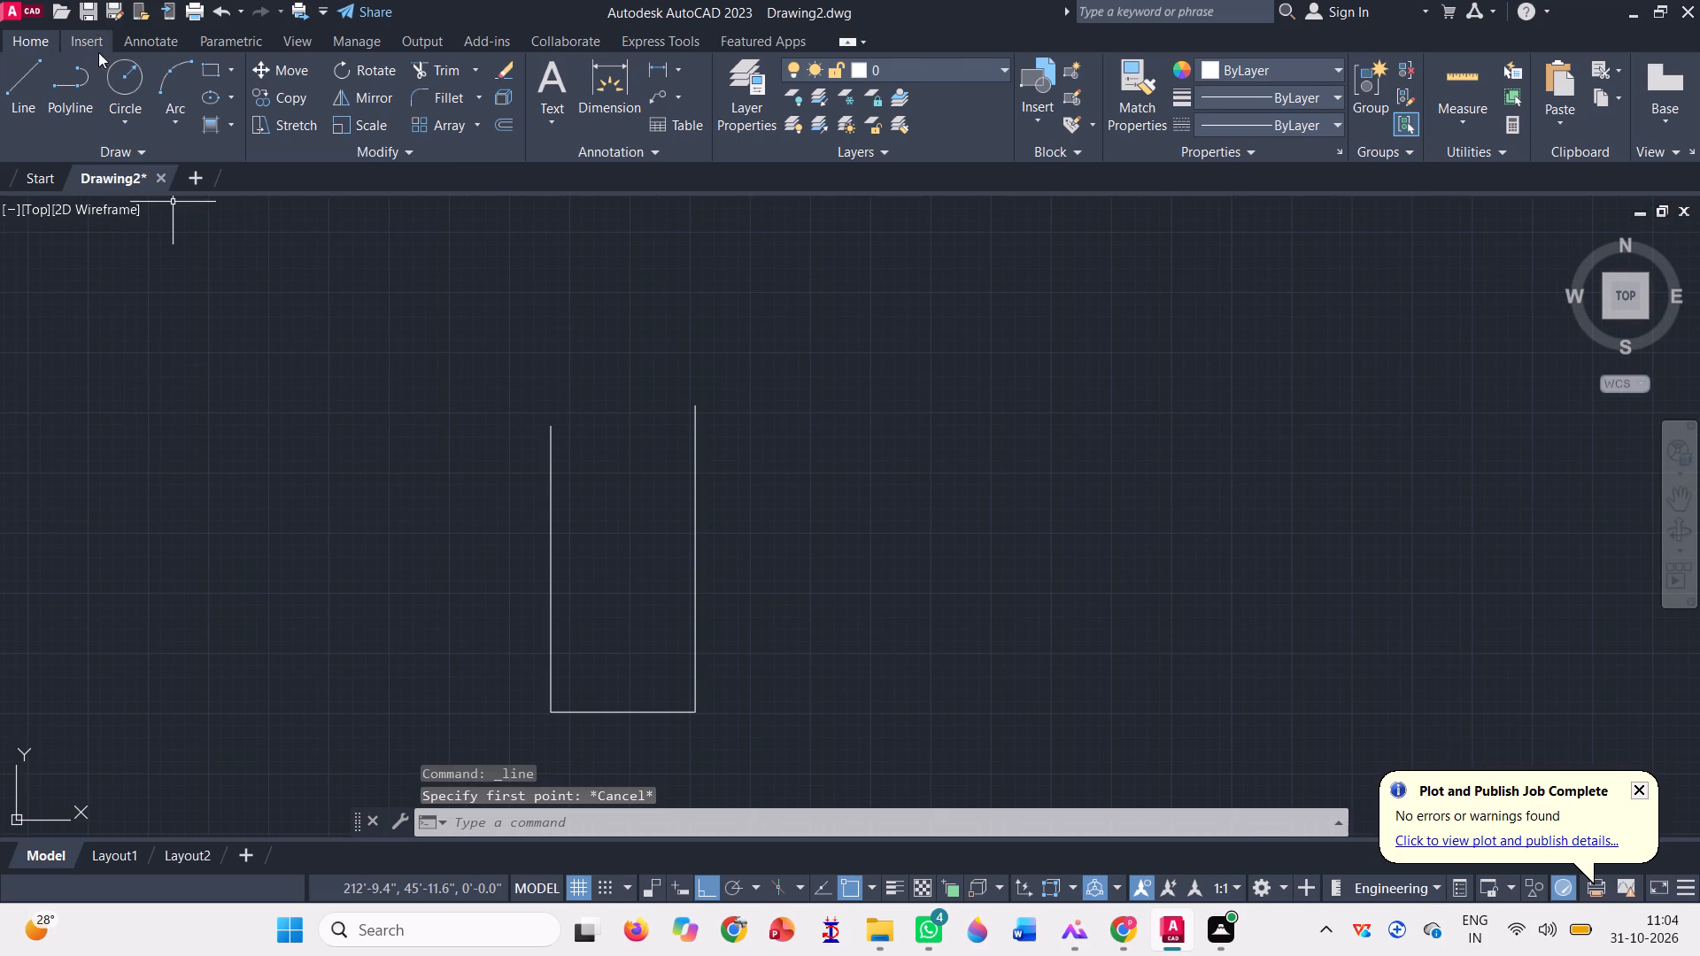
Draw a rectangle about 5'-5" wide and 23'-3" high inside the outline, starting from its lower-right corner.
{"action": "left_click", "coordinate": [216, 68]}
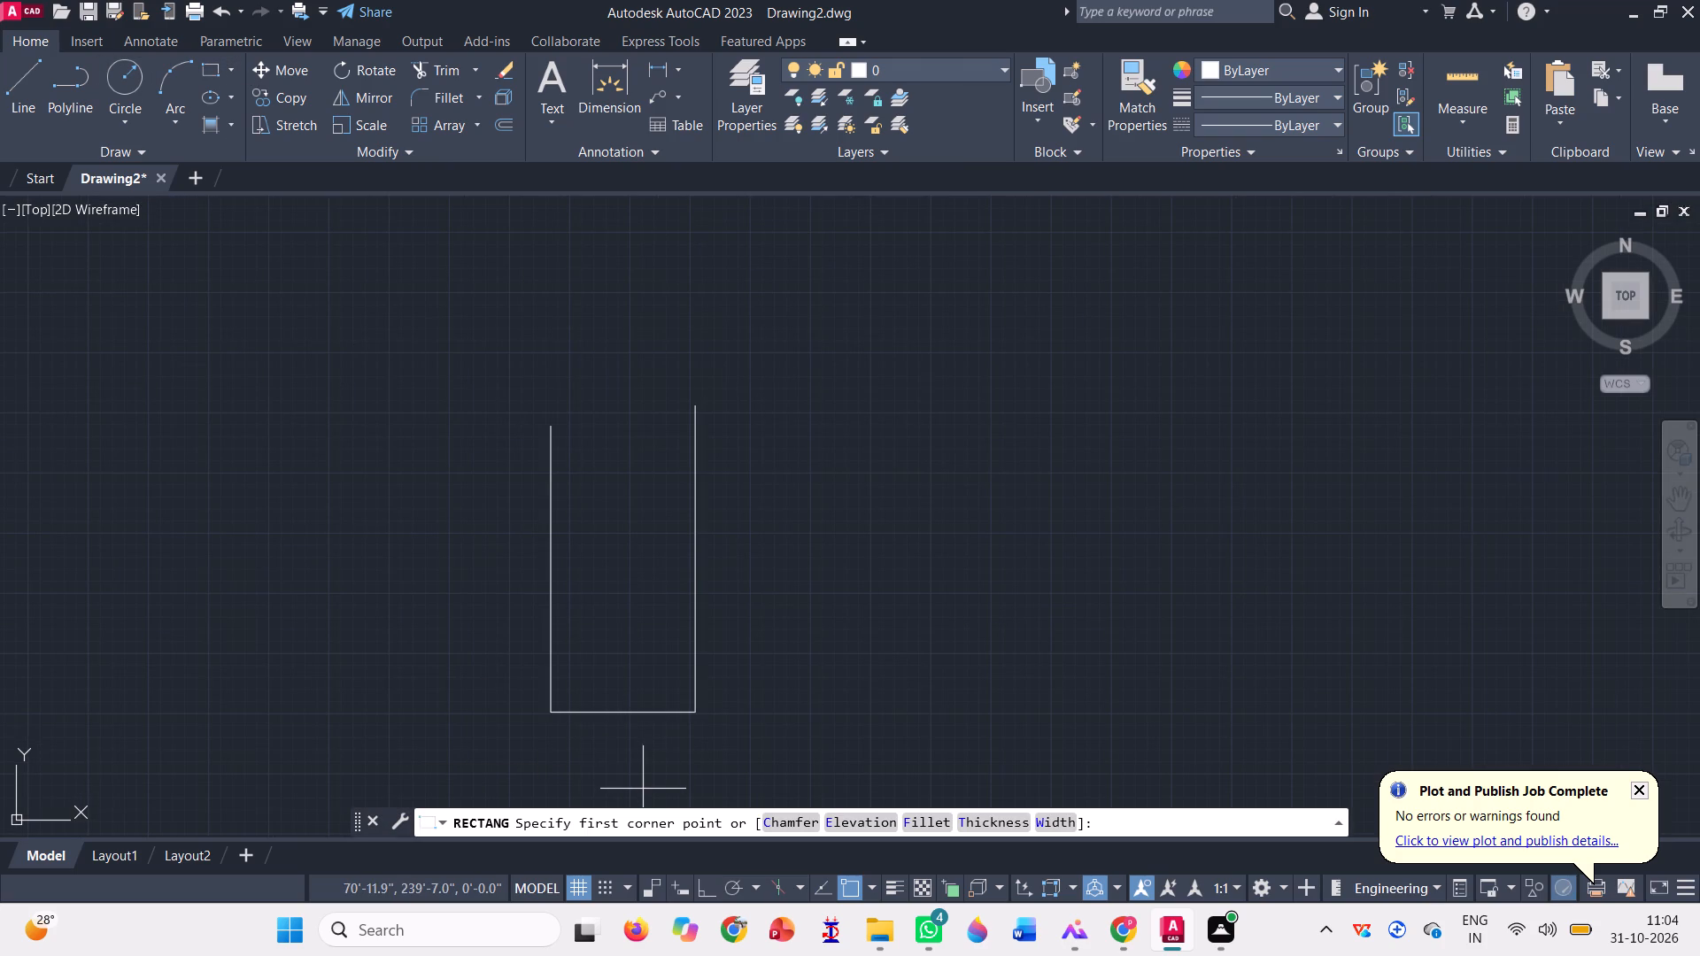
{"action": "scroll", "coordinate": [715, 689], "scroll_direction": "up", "scroll_amount": 1}
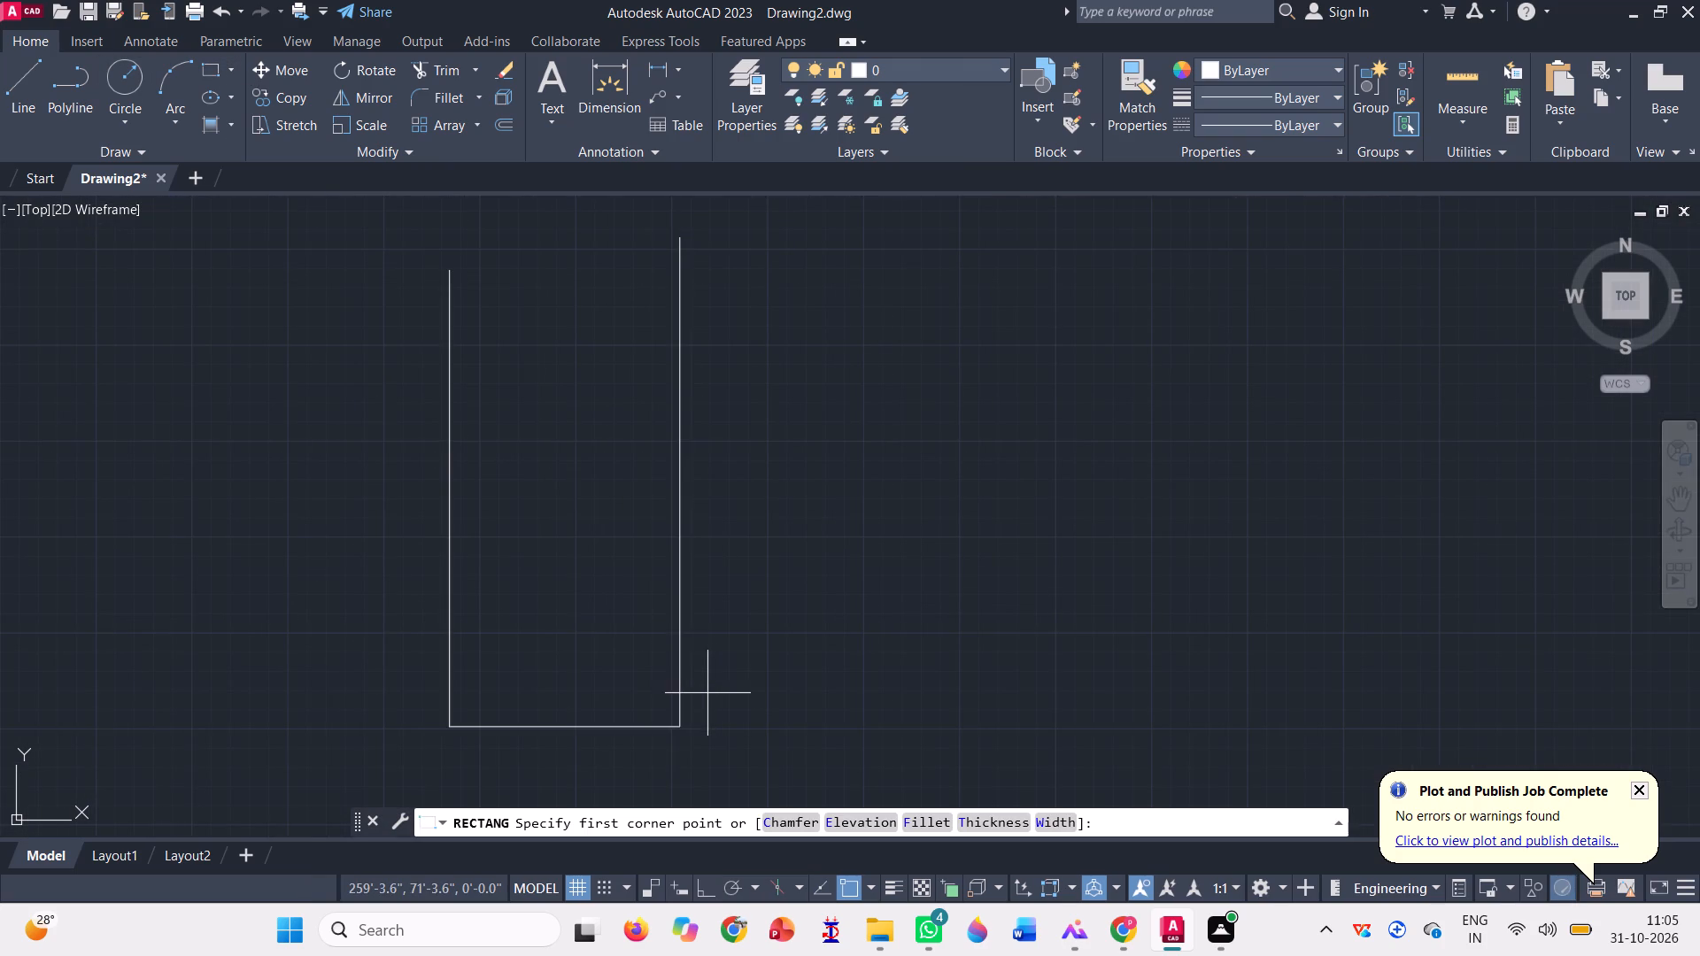
{"action": "left_click", "coordinate": [684, 724]}
{"action": "scroll", "coordinate": [676, 613], "scroll_direction": "down", "scroll_amount": 1}
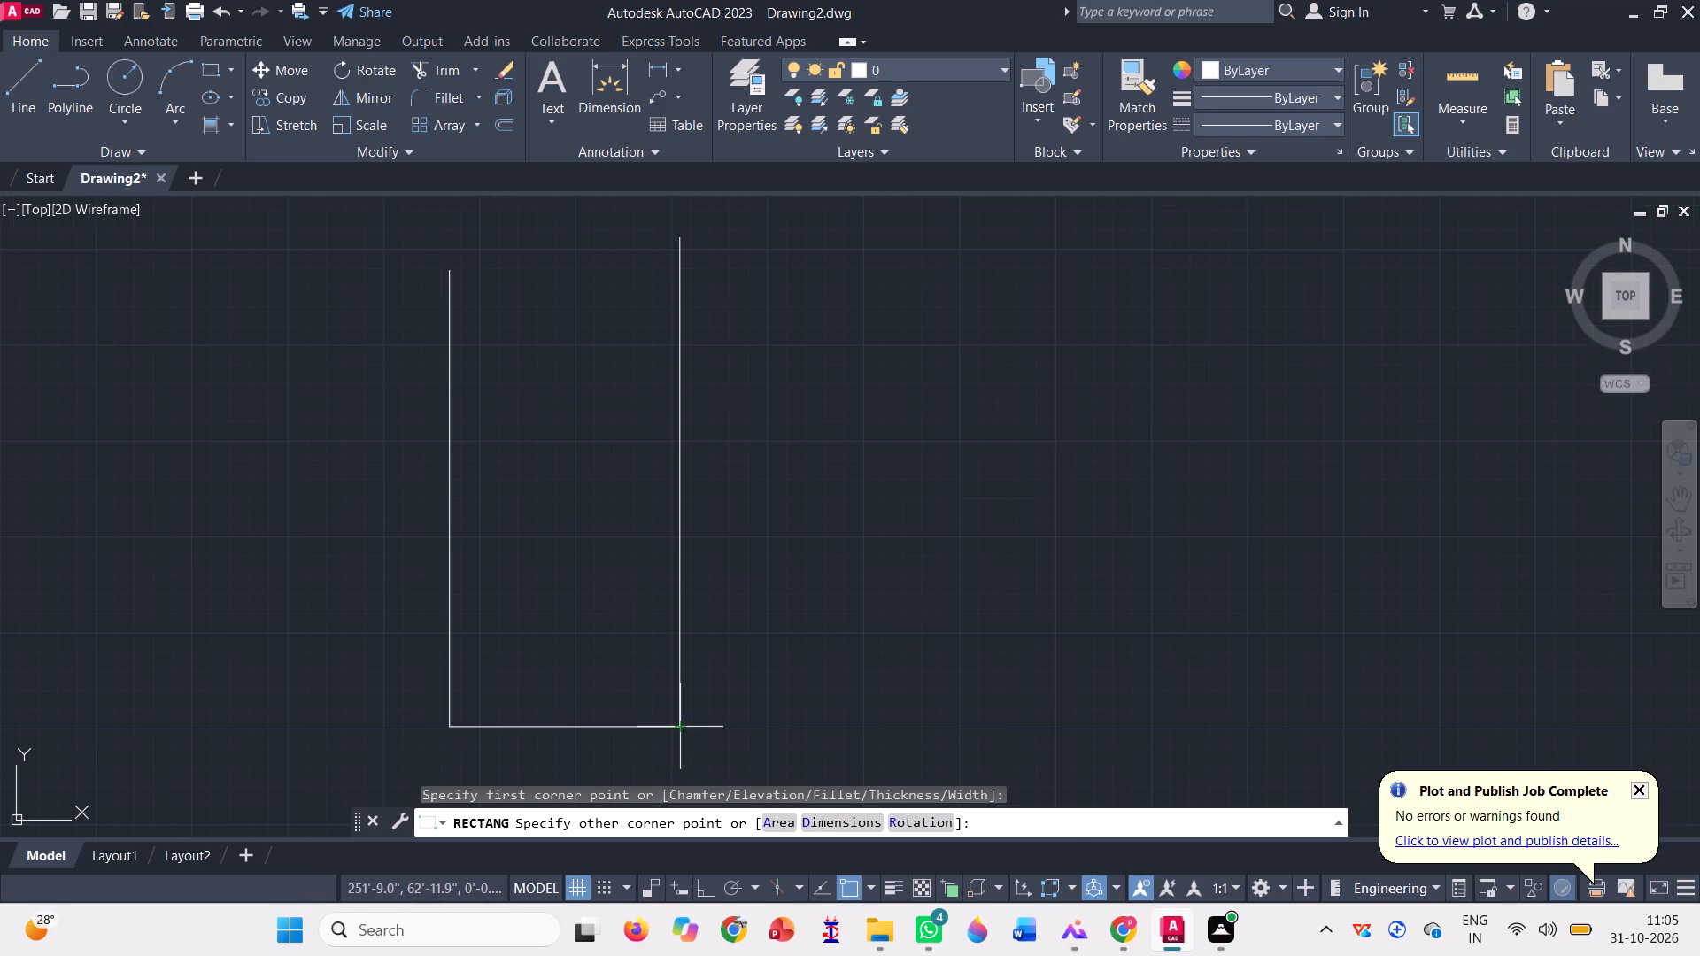
{"action": "scroll", "coordinate": [665, 580], "scroll_direction": "up", "scroll_amount": 1}
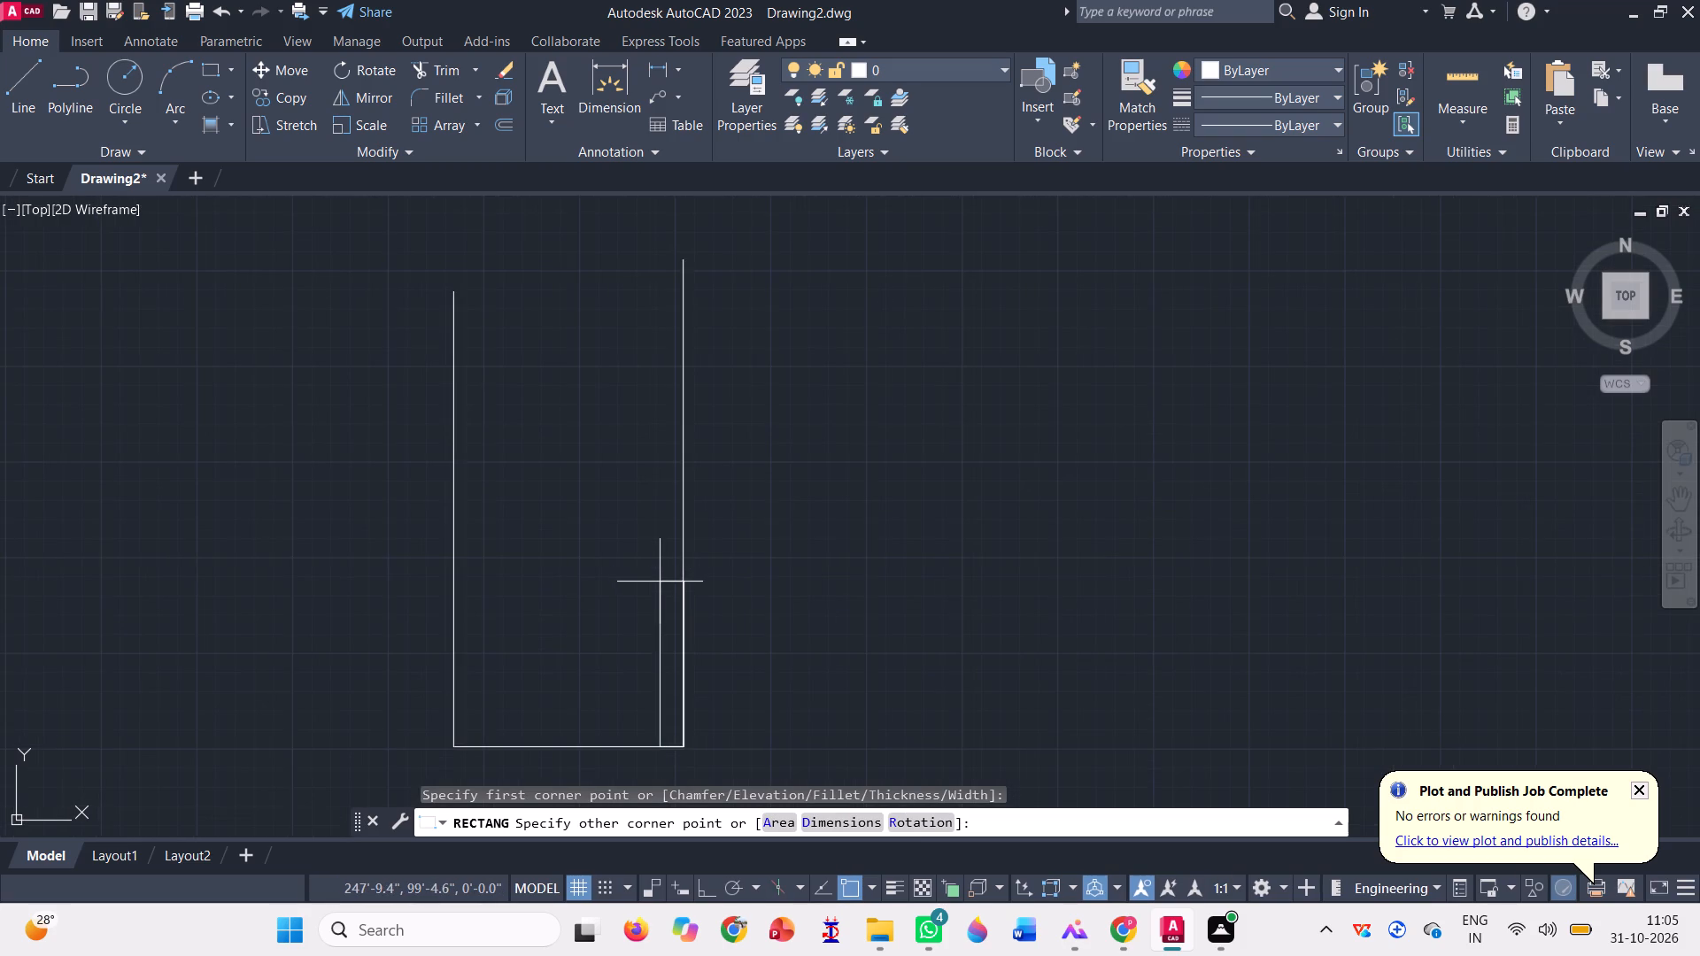
{"action": "scroll", "coordinate": [697, 508], "scroll_direction": "down", "scroll_amount": 1}
{"action": "scroll", "coordinate": [640, 630], "scroll_direction": "up", "scroll_amount": 2}
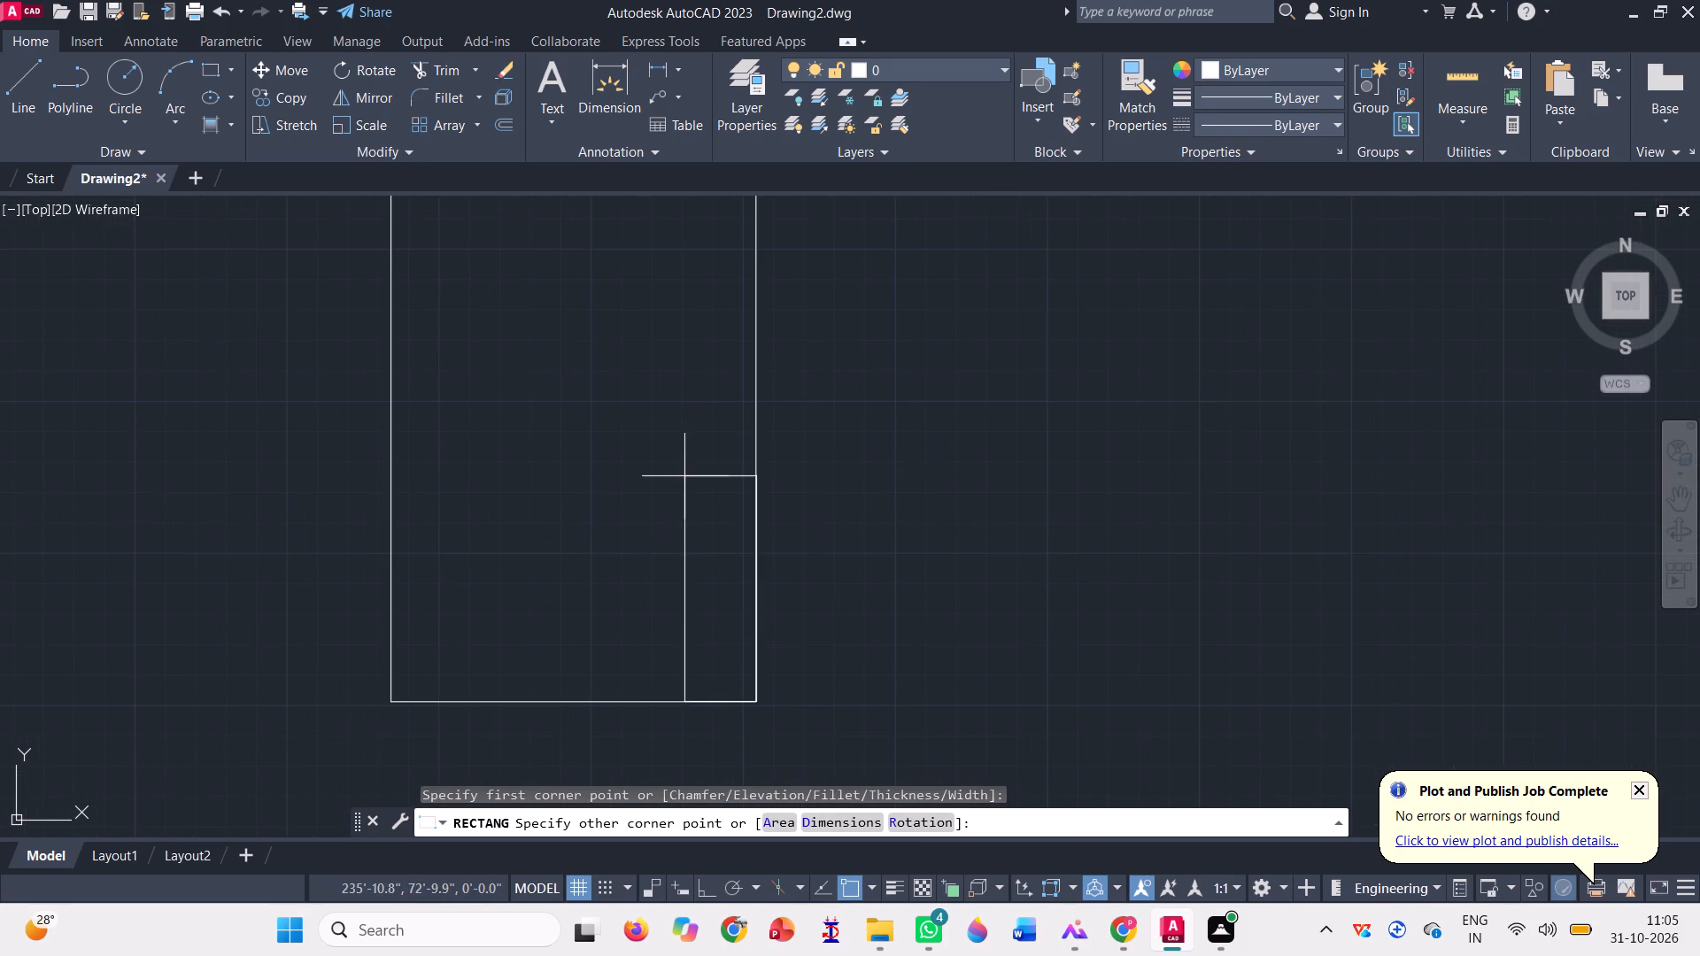
{"action": "left_click", "coordinate": [716, 532]}
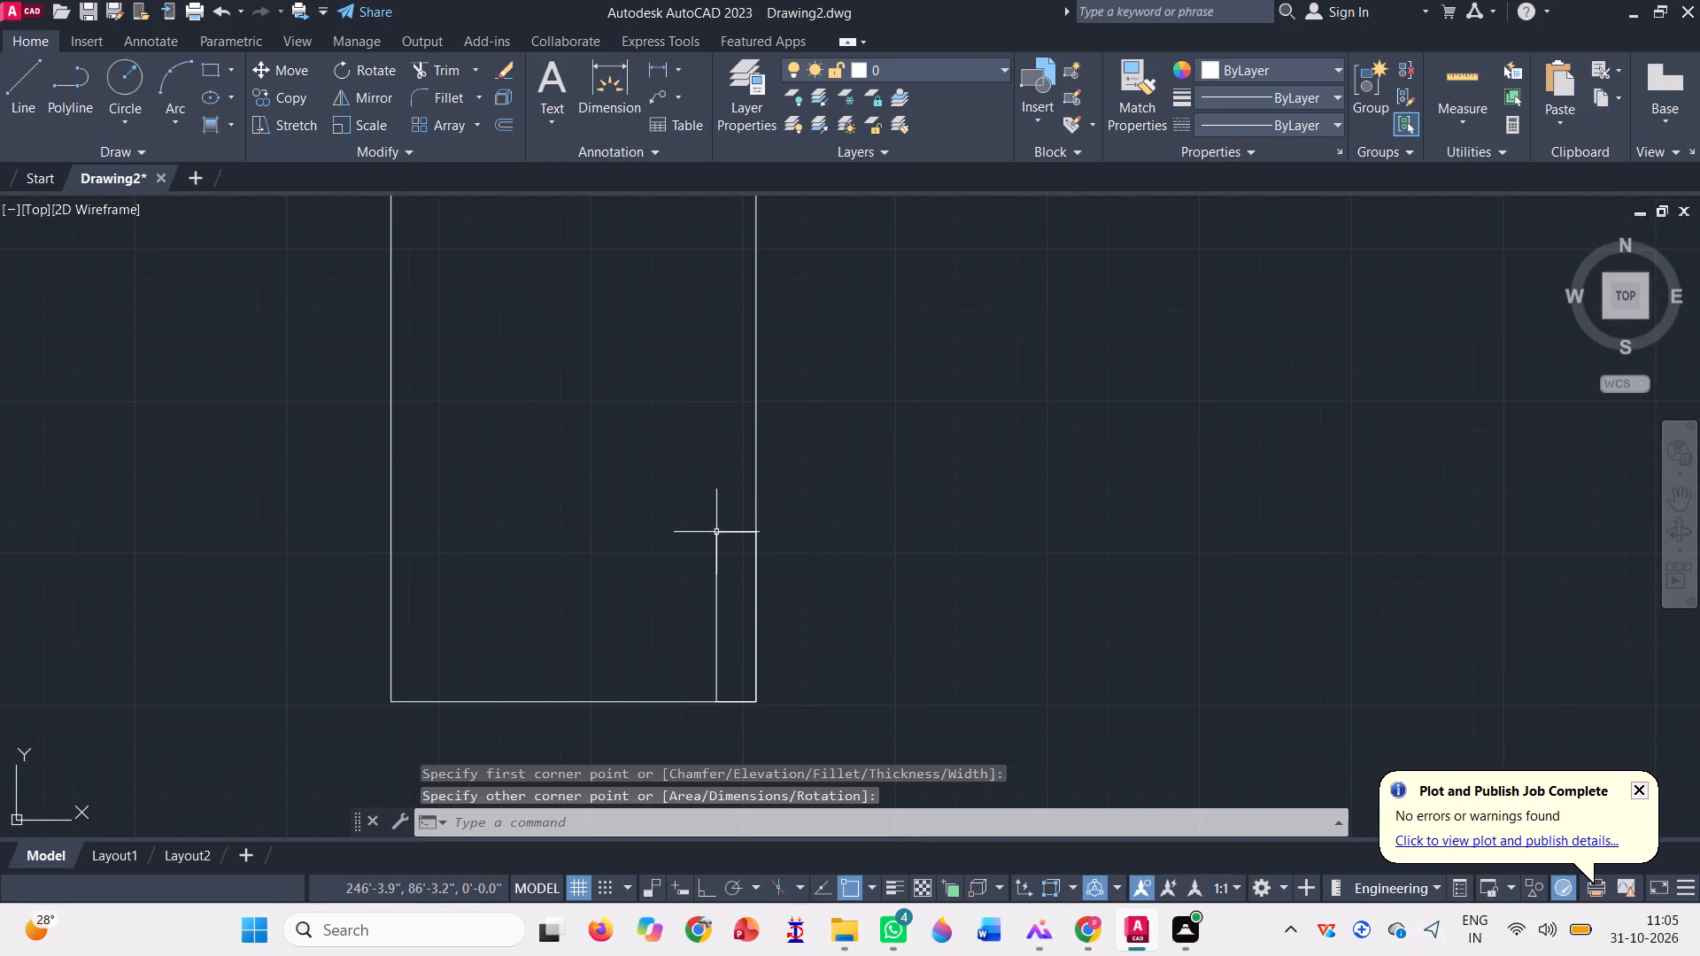
{"action": "scroll", "coordinate": [719, 608], "scroll_direction": "up", "scroll_amount": 1}
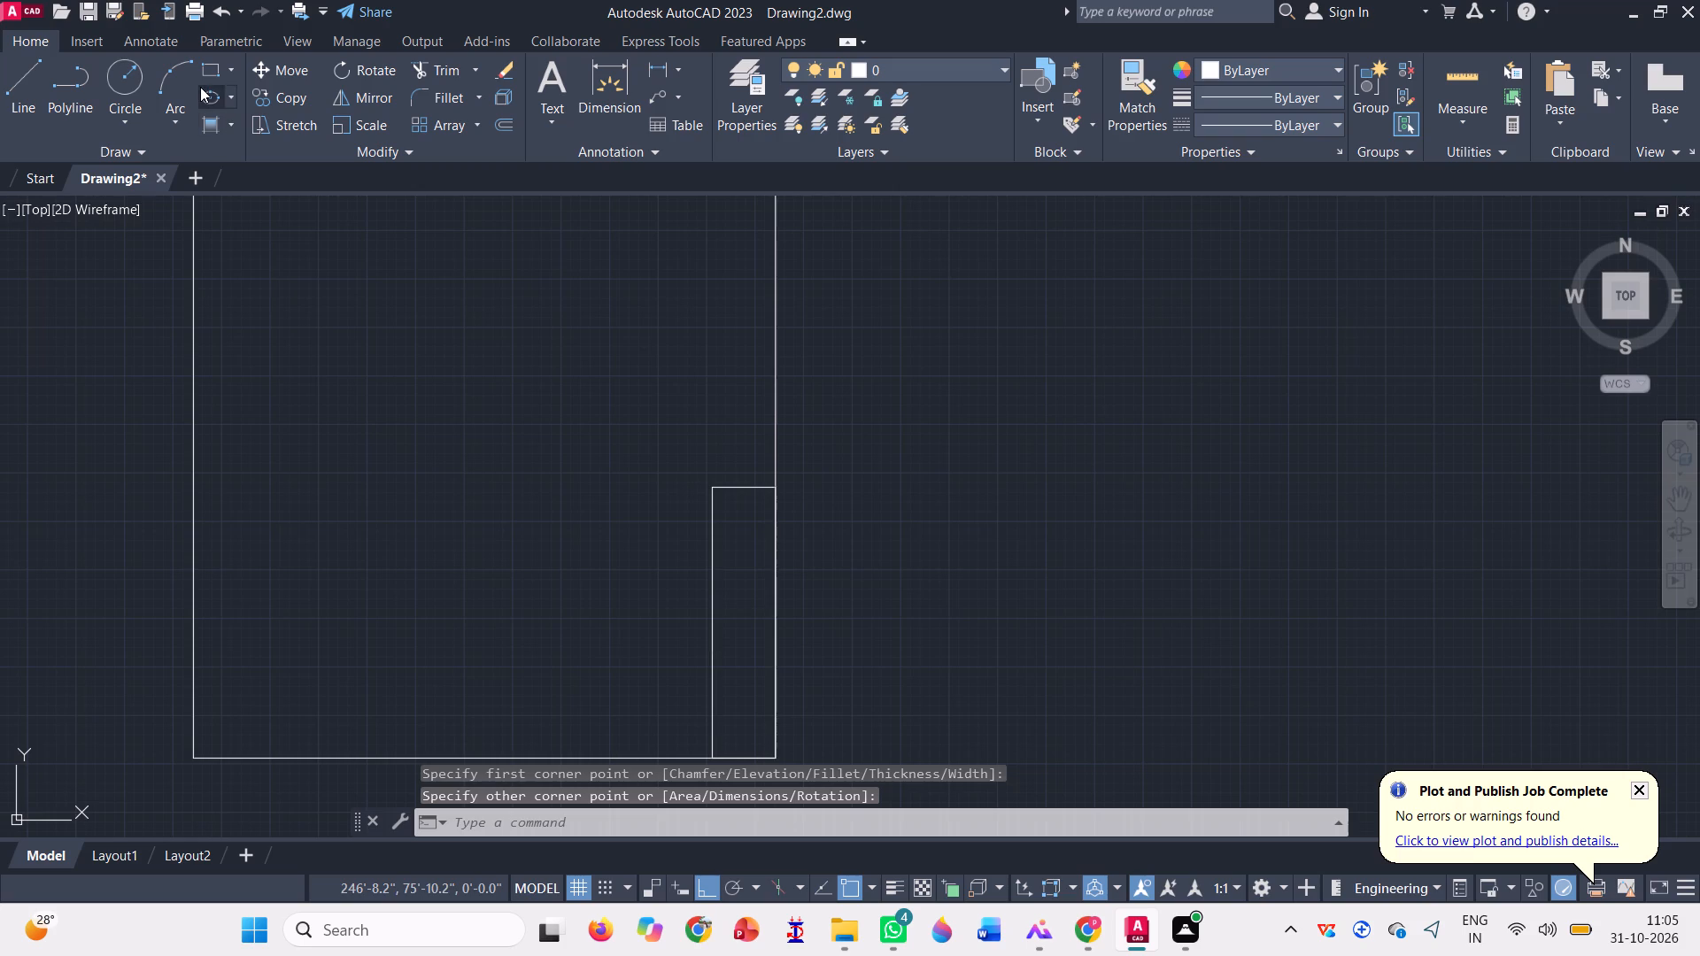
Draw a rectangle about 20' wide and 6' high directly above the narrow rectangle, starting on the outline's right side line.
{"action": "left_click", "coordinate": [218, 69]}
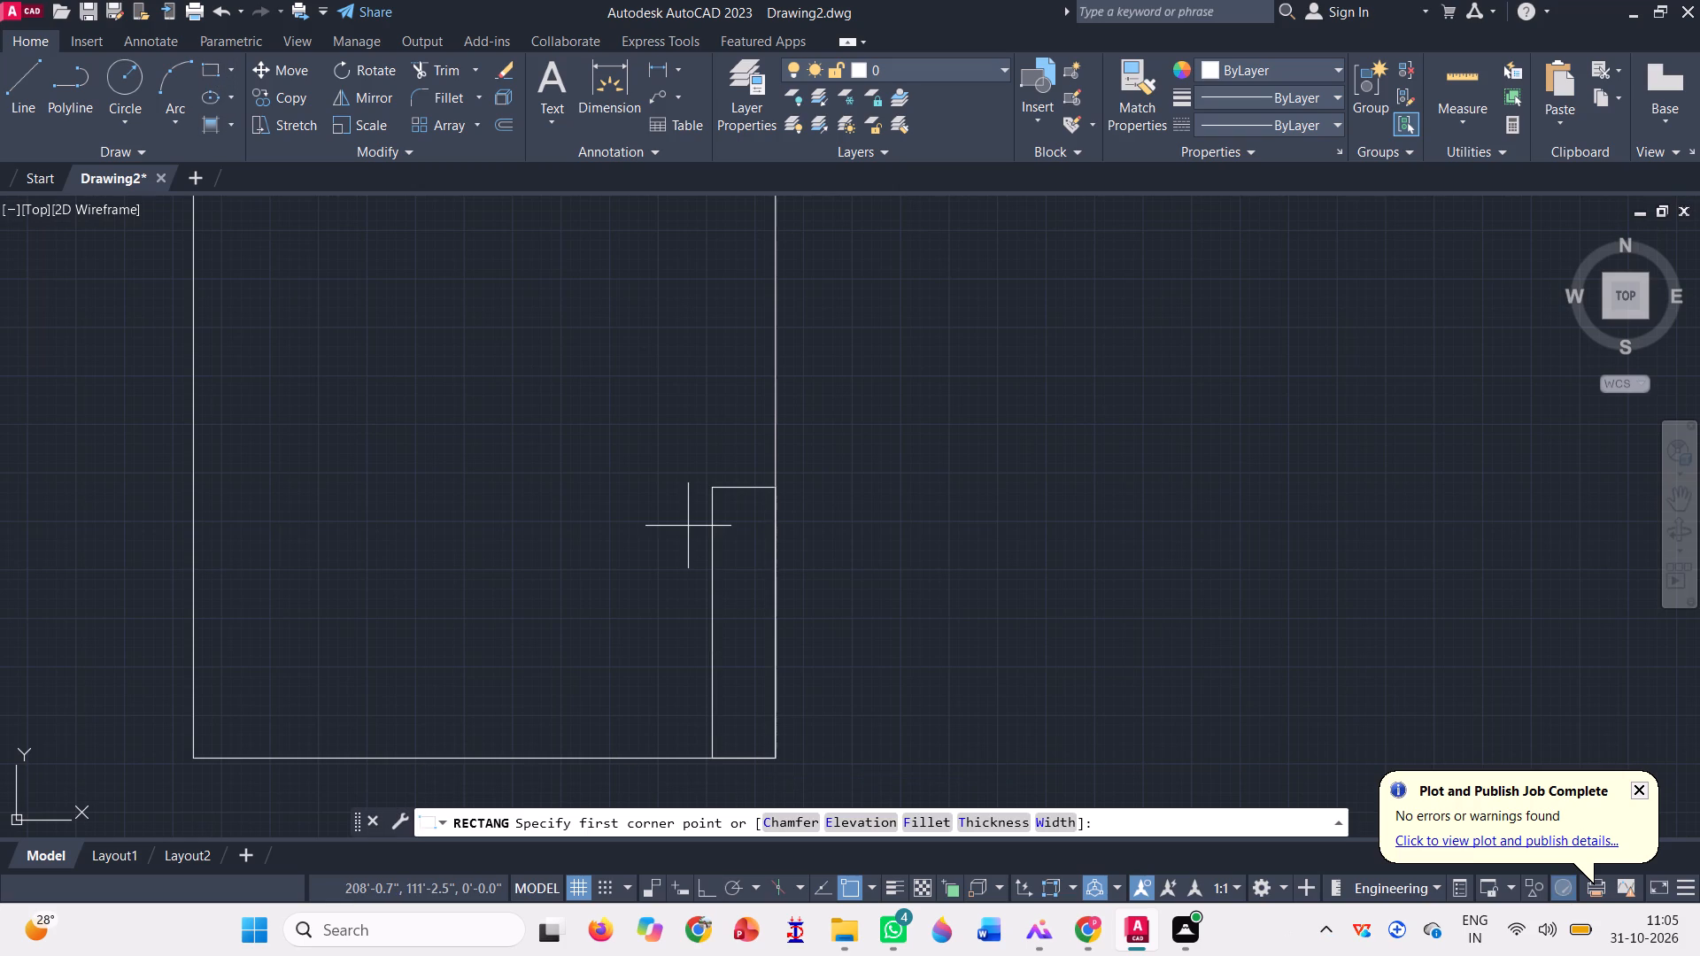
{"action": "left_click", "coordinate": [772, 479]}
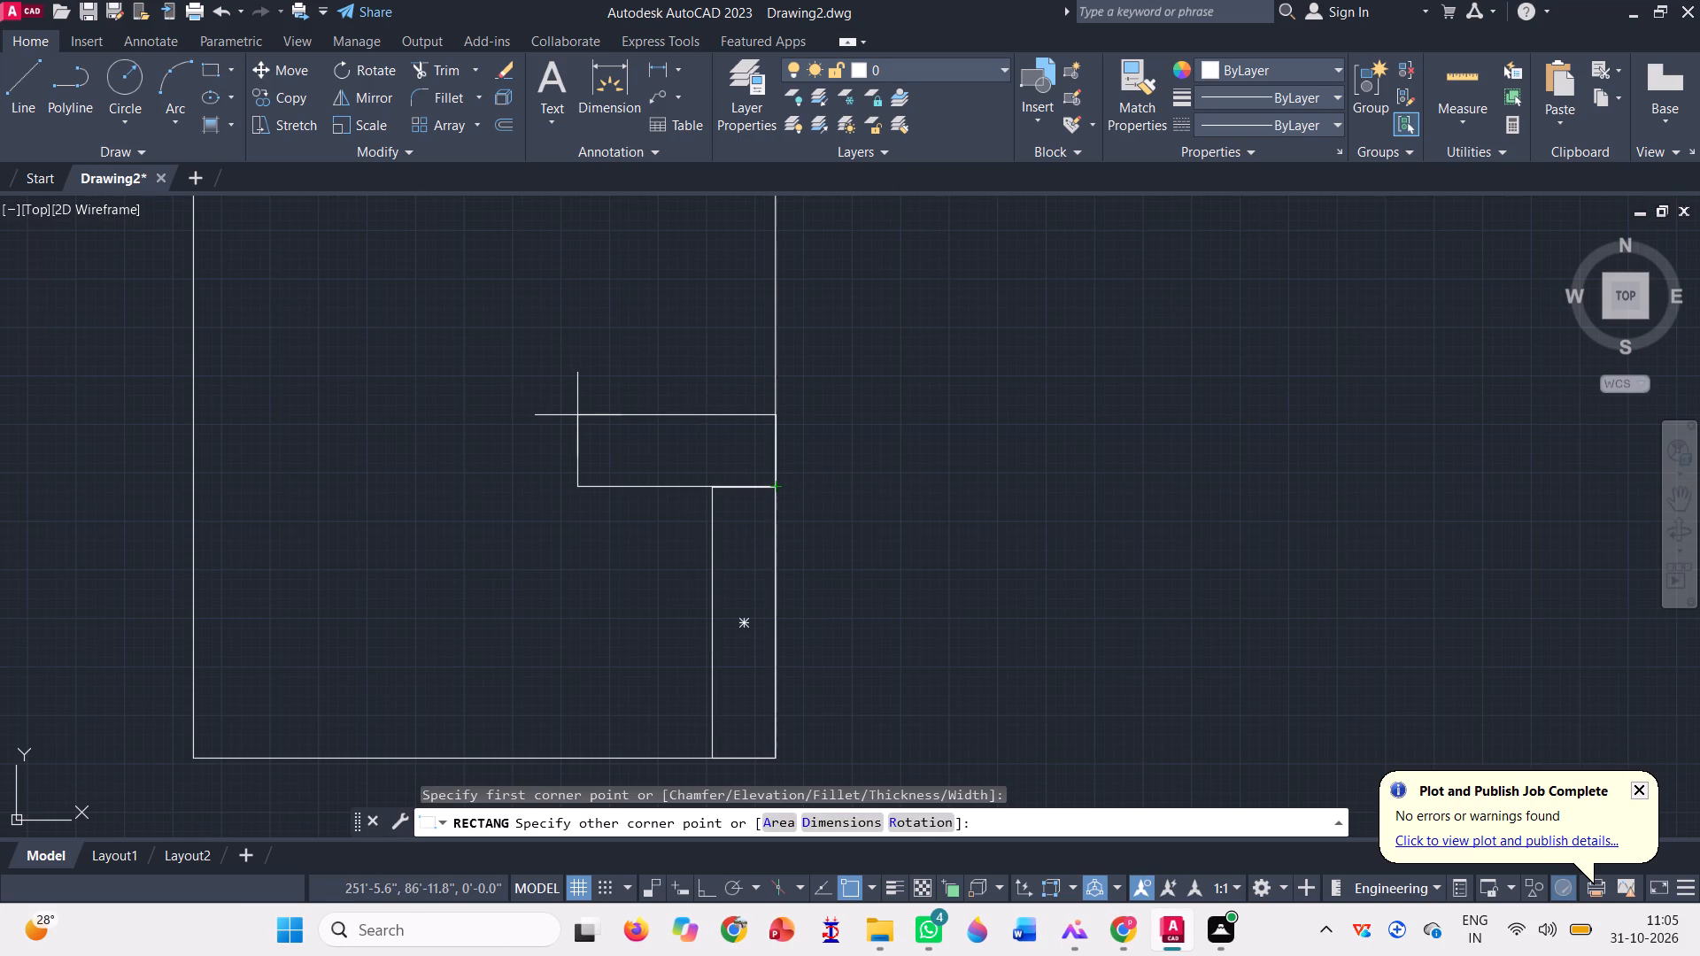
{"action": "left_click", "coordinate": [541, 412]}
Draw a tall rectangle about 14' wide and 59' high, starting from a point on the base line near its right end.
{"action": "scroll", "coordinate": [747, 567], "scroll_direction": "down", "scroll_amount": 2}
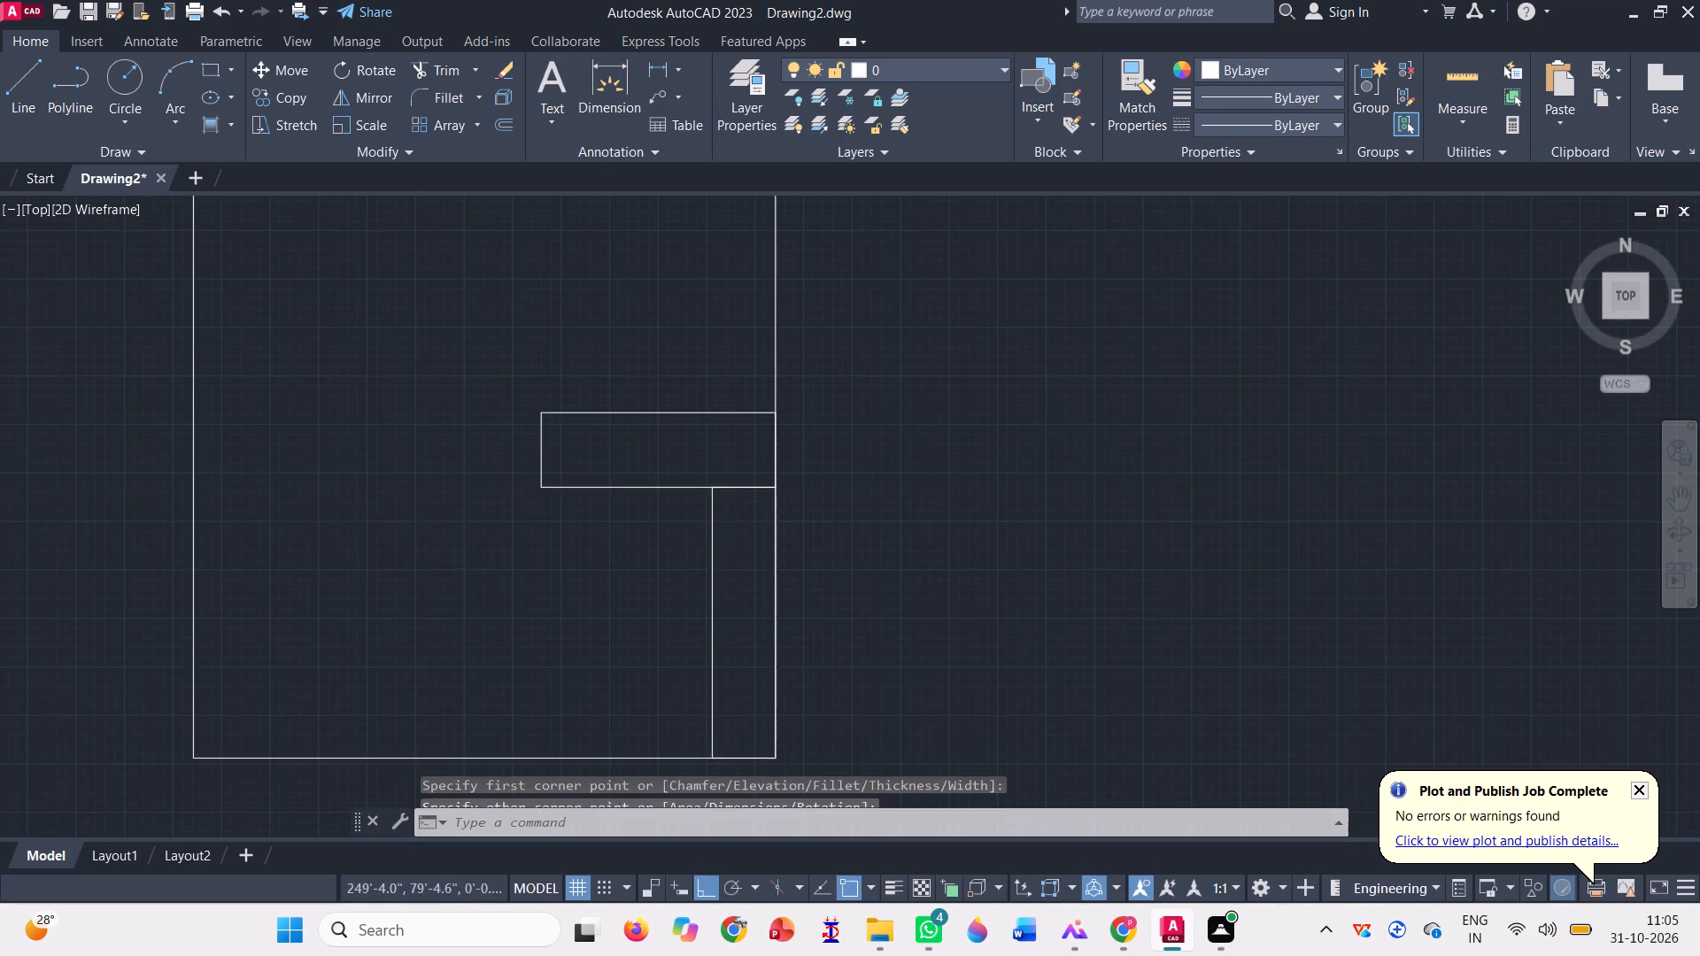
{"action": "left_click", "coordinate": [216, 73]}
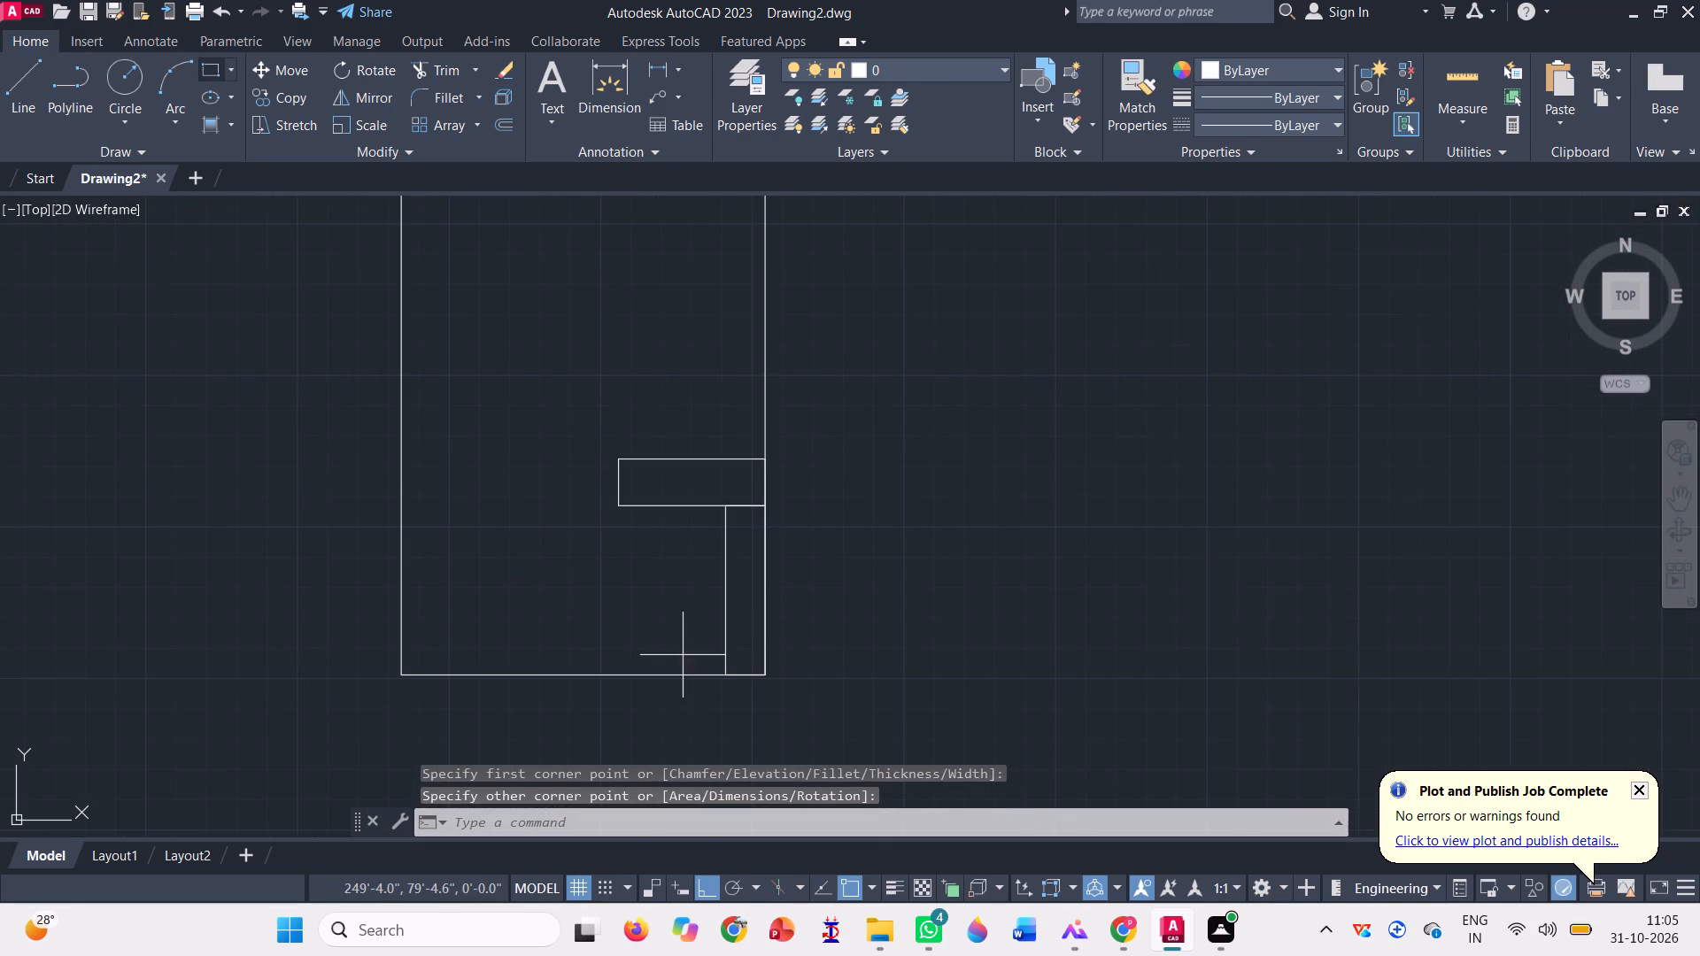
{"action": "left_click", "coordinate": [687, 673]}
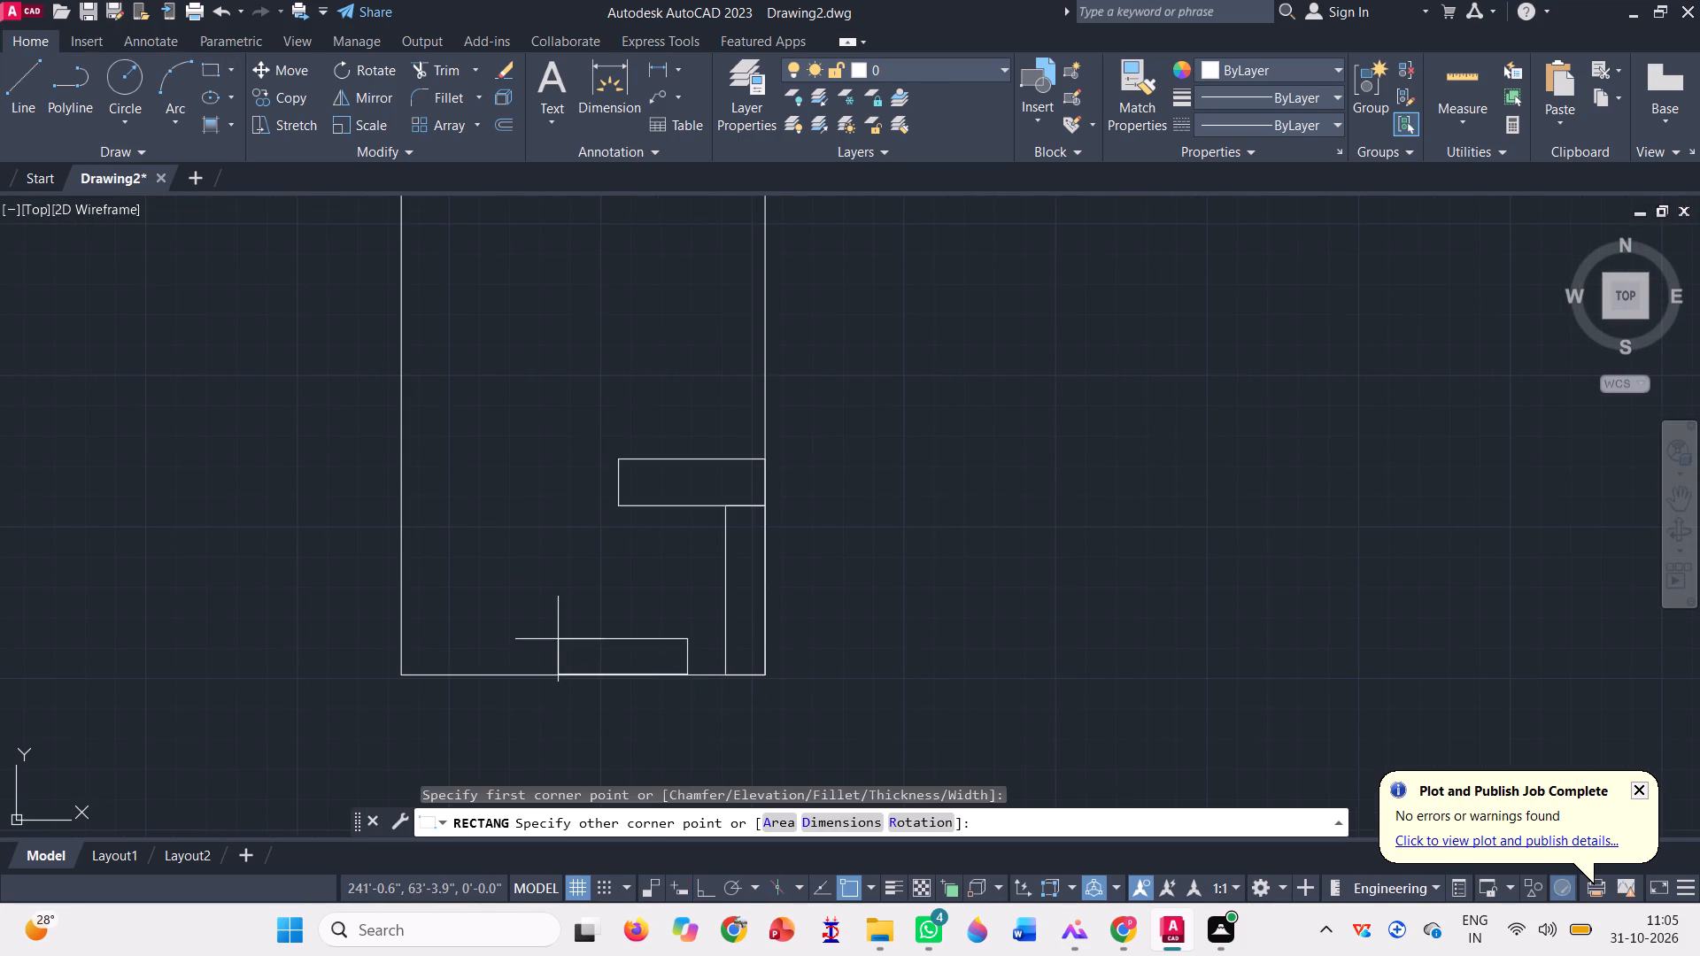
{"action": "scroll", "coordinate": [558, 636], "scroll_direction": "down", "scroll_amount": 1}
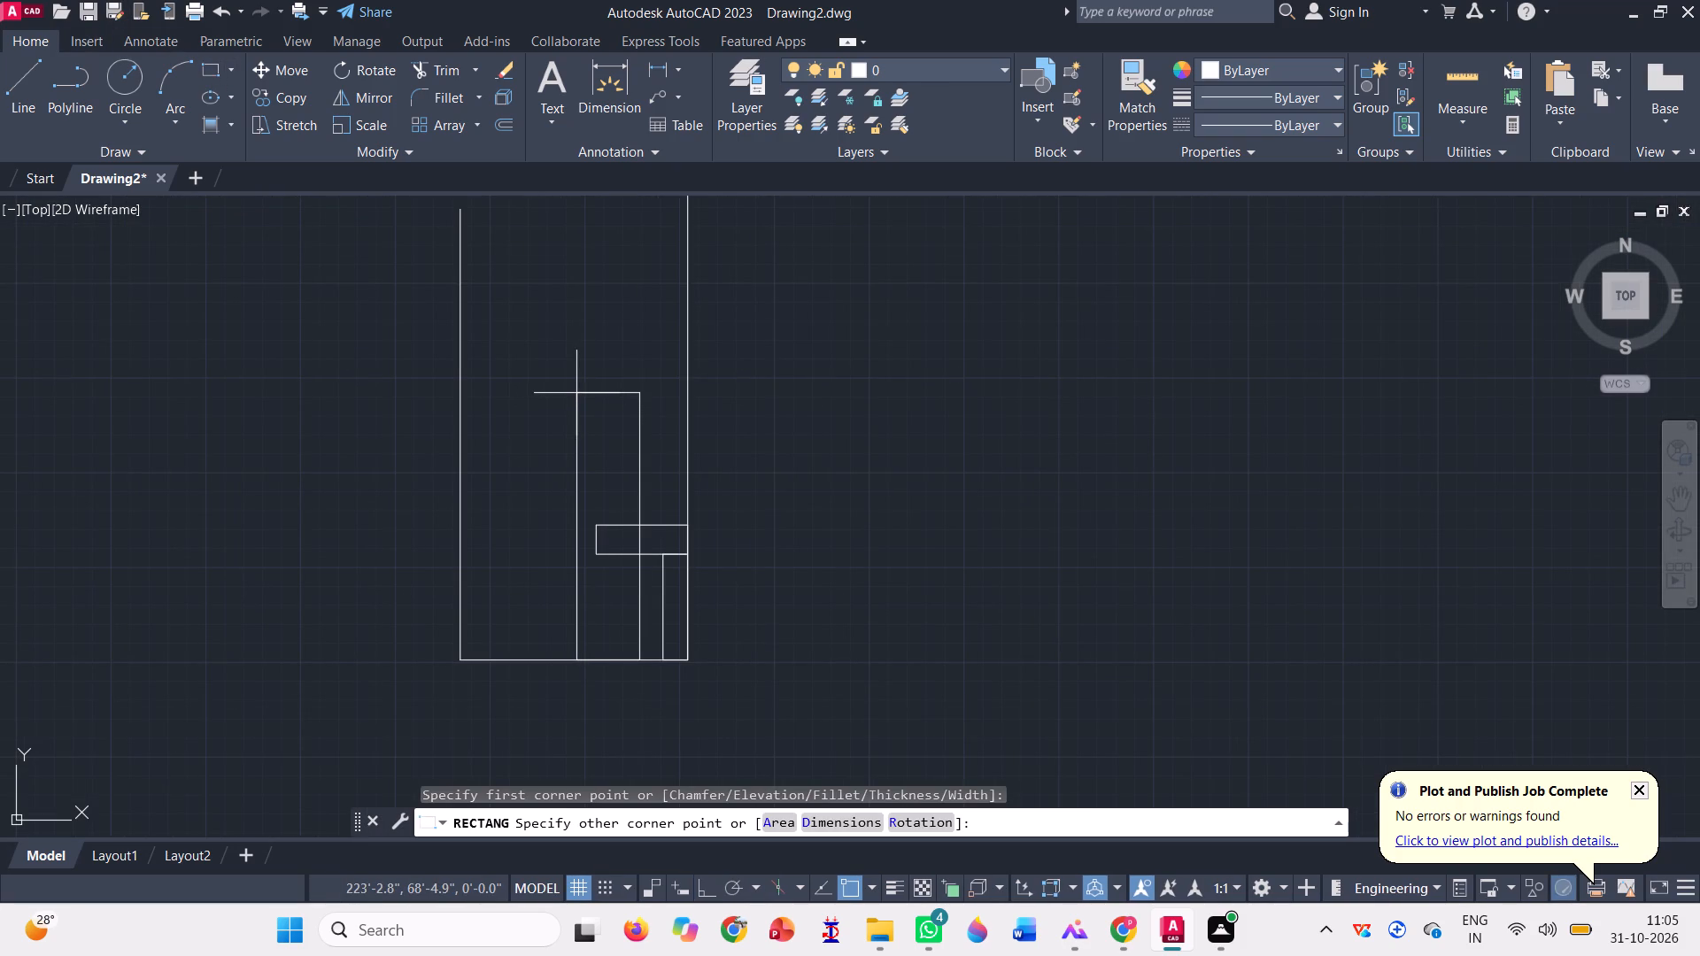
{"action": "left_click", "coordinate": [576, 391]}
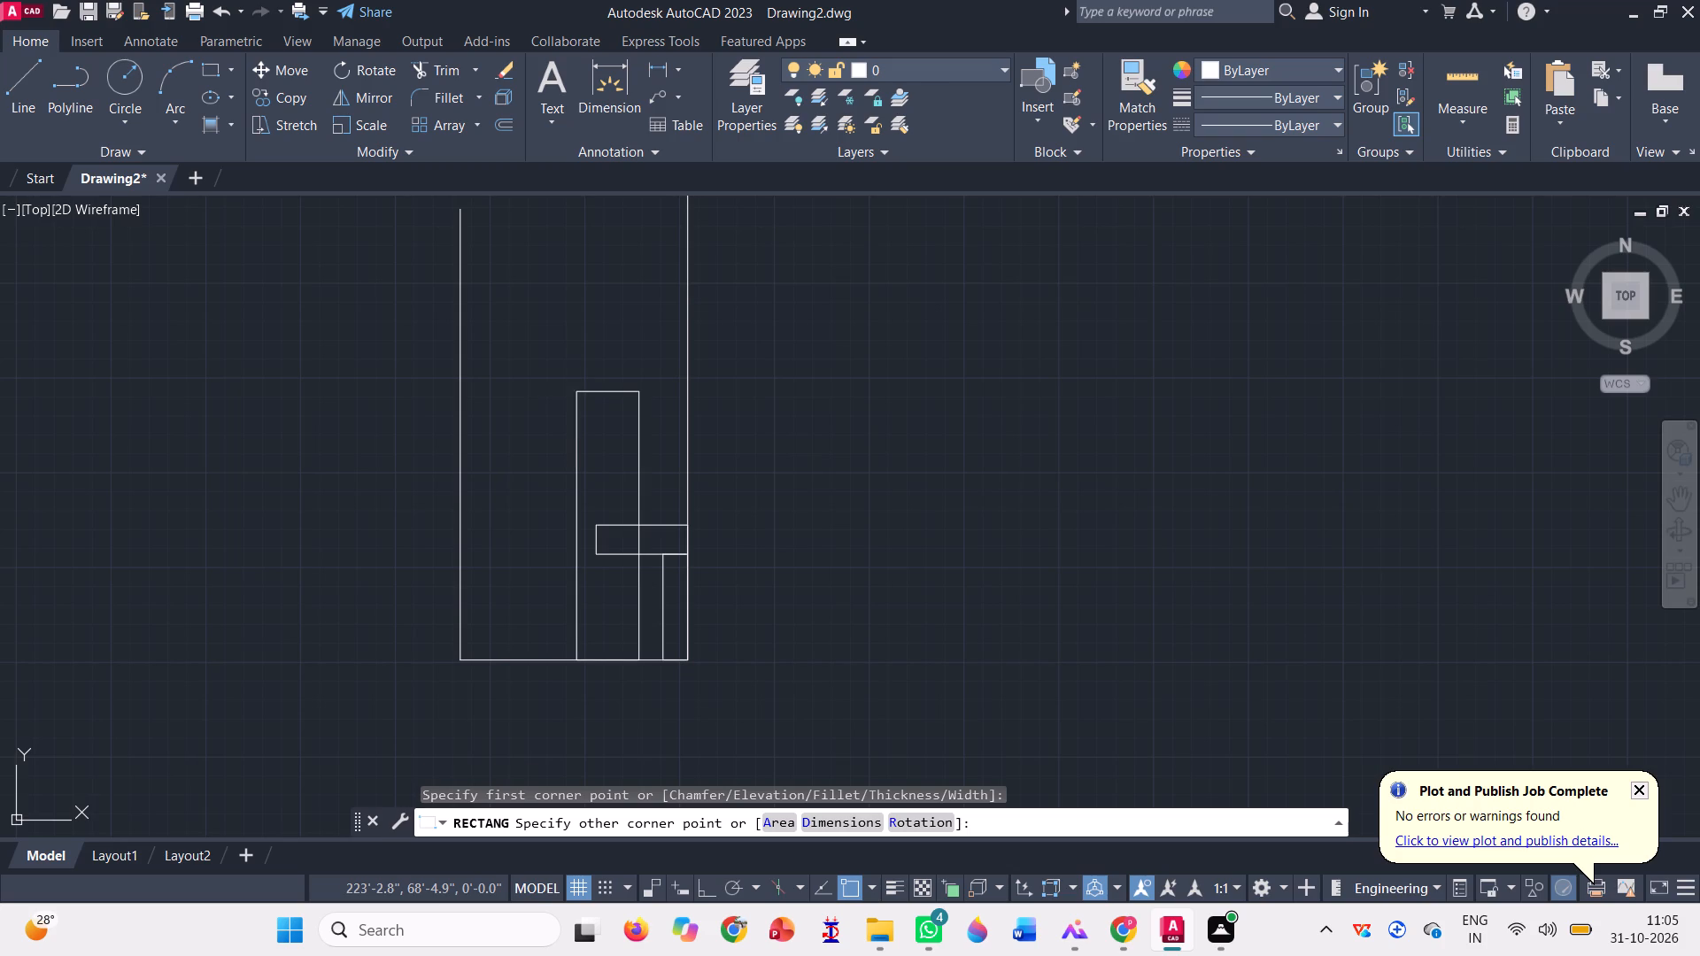
Delete the three rectangles inside the outline.
{"action": "scroll", "coordinate": [641, 631], "scroll_direction": "up", "scroll_amount": 1}
{"action": "left_click", "coordinate": [695, 569]}
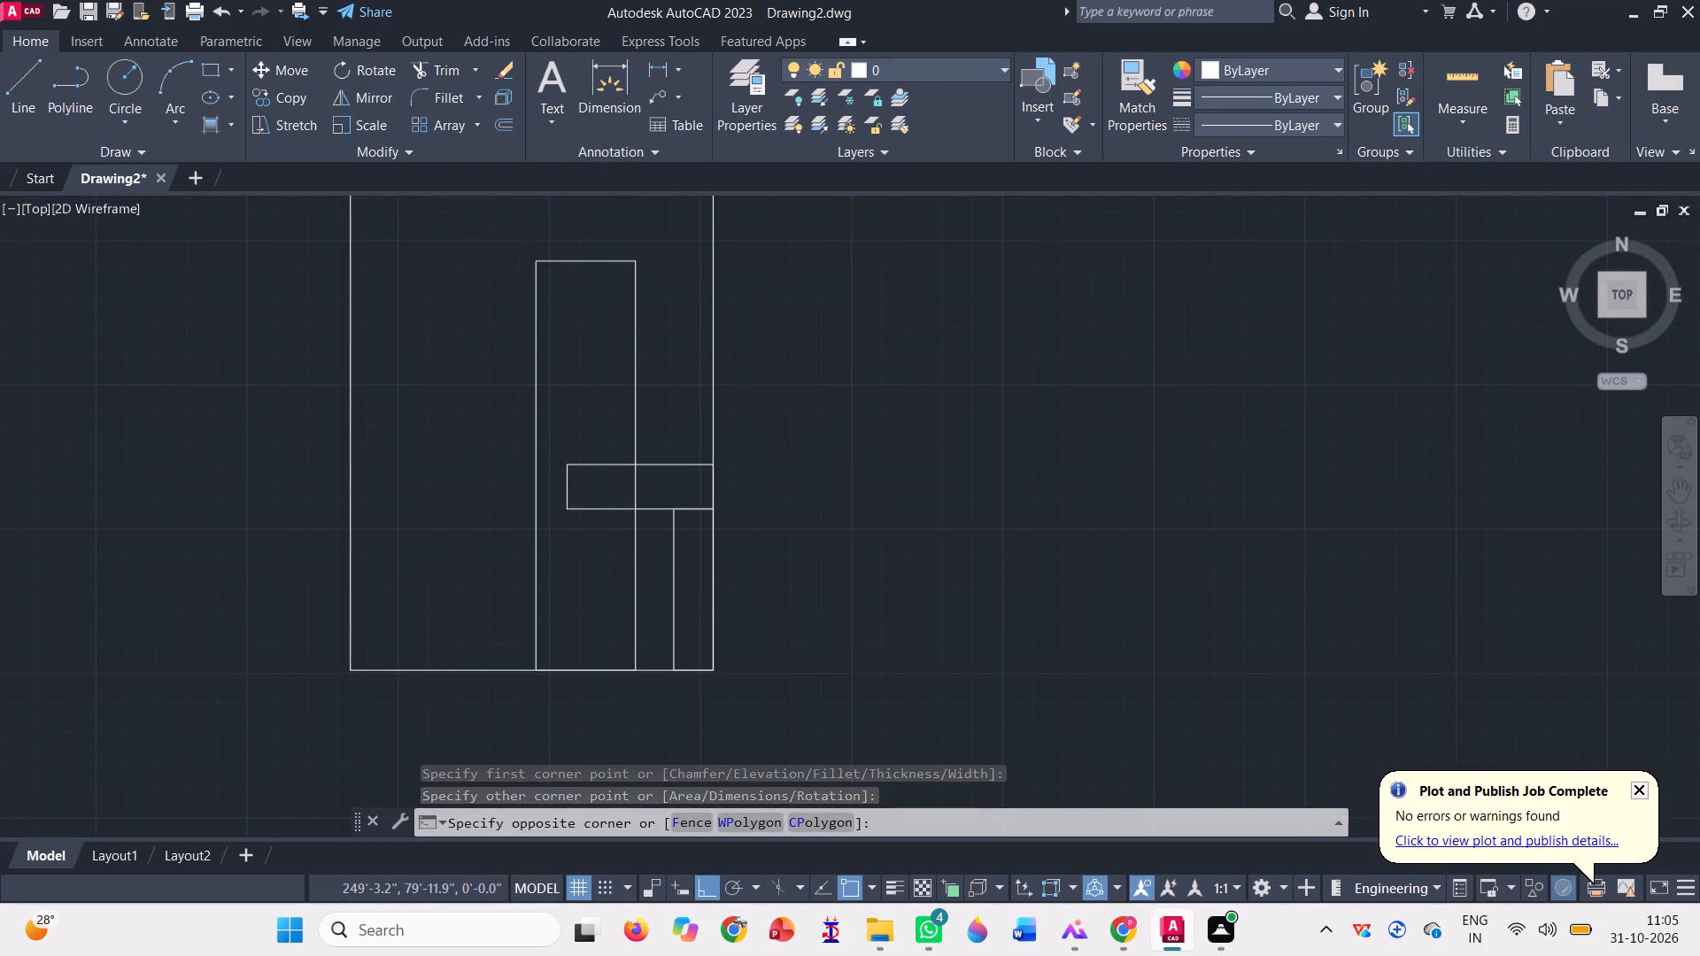
{"action": "left_click", "coordinate": [433, 309]}
{"action": "key", "text": "Delete"}
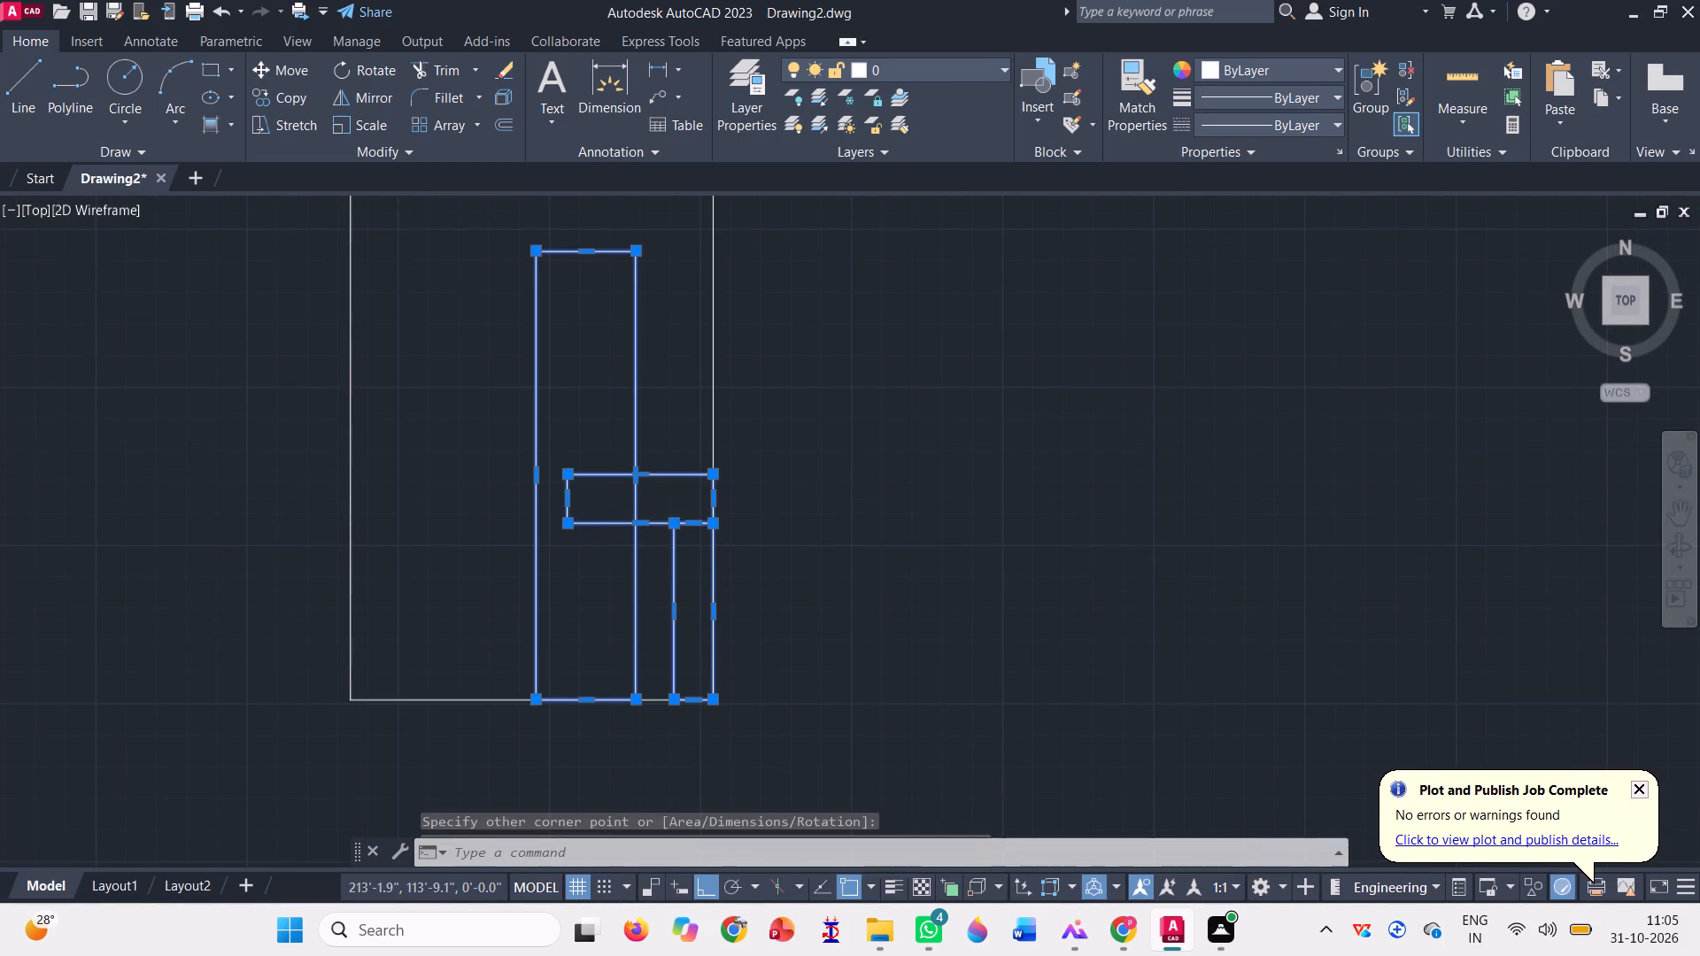
From the base's left corner, draw lines 10' up, across to the right side line, 0'6" up, and back to the left side line.
{"action": "key", "text": "l"}
{"action": "key", "text": "Return"}
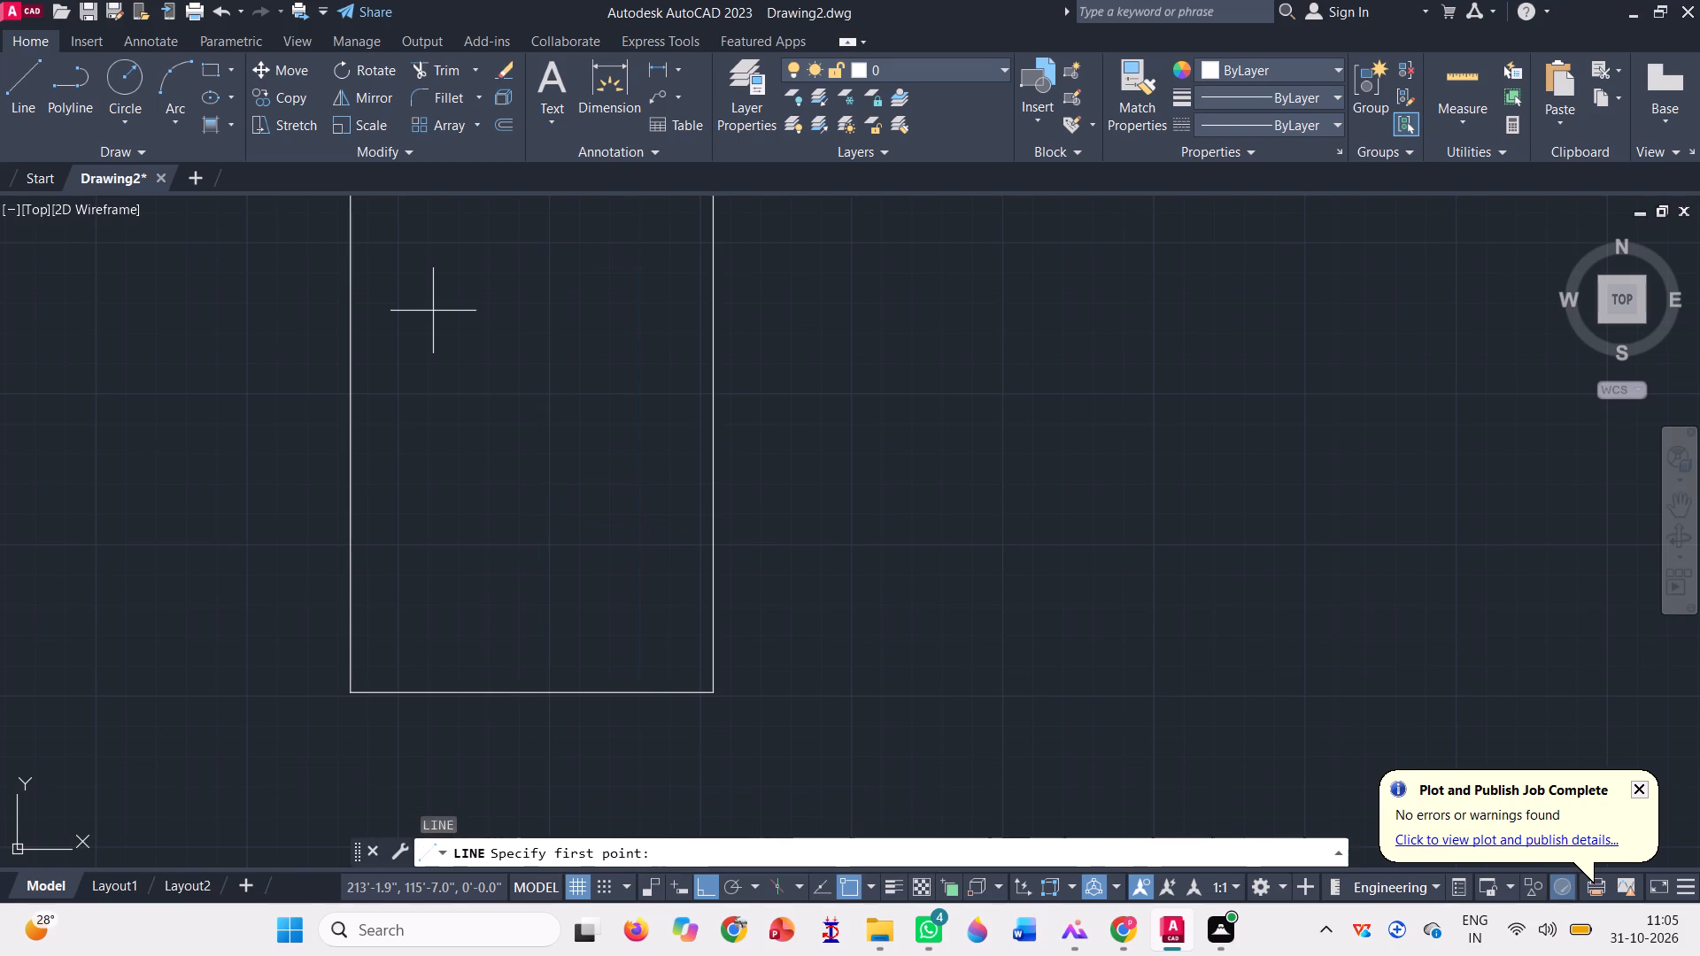
{"action": "left_click", "coordinate": [350, 691]}
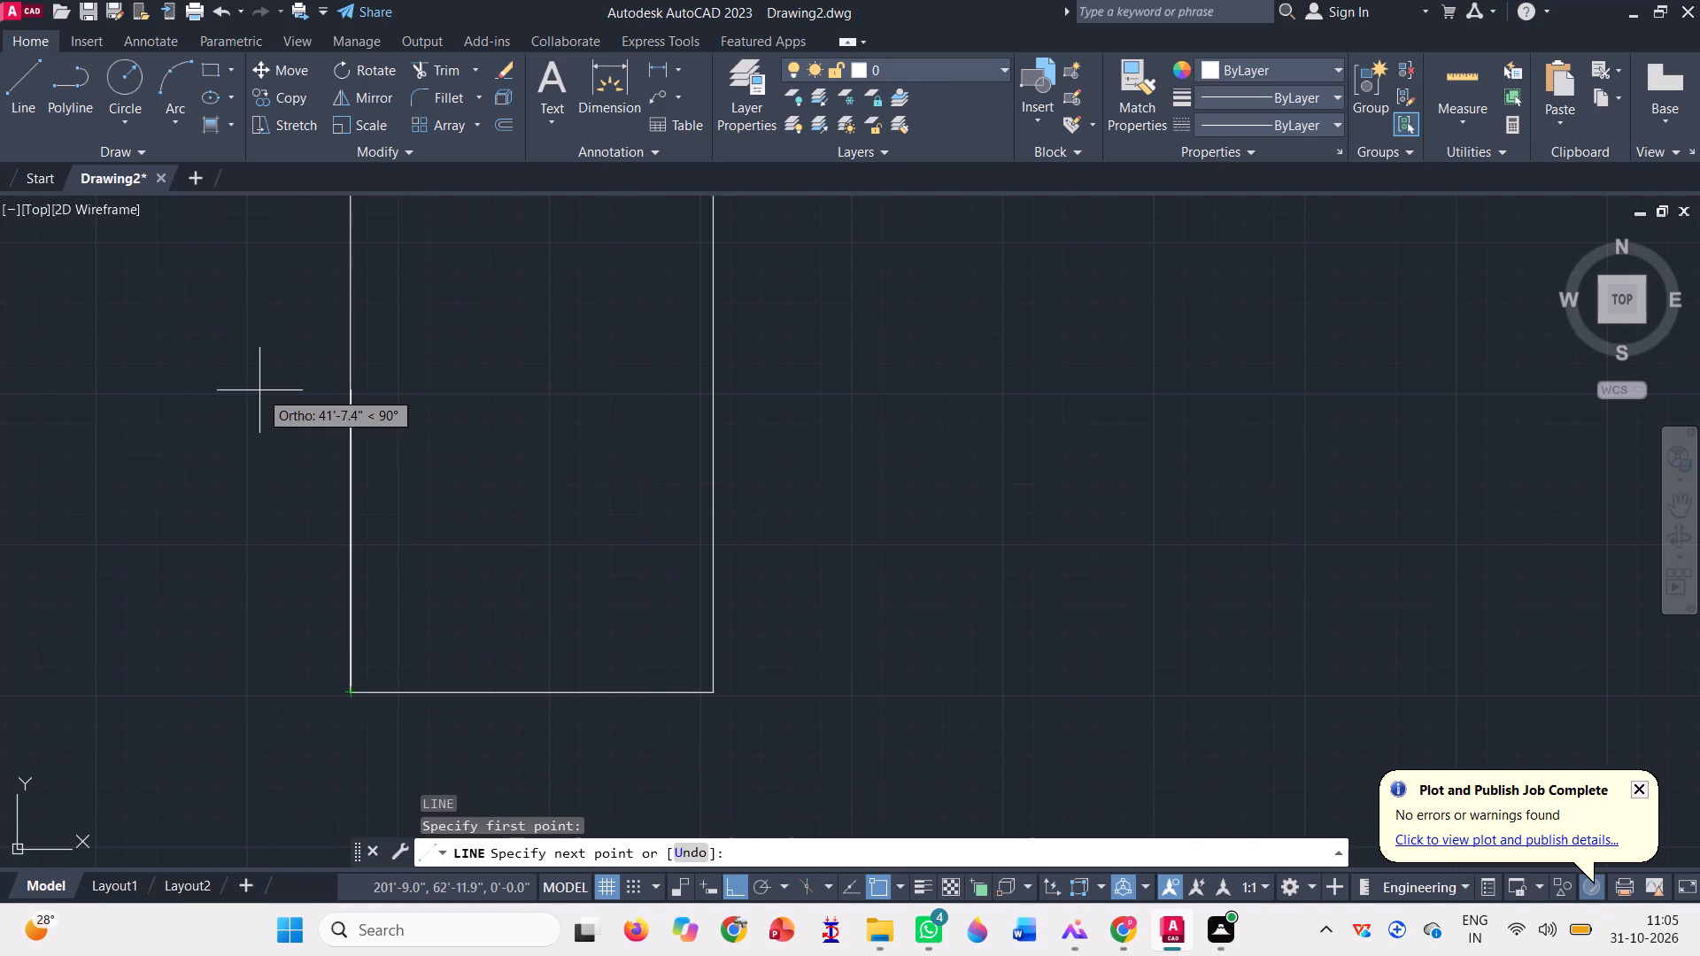
{"action": "type", "text": "10'"}
{"action": "key", "text": "Return"}
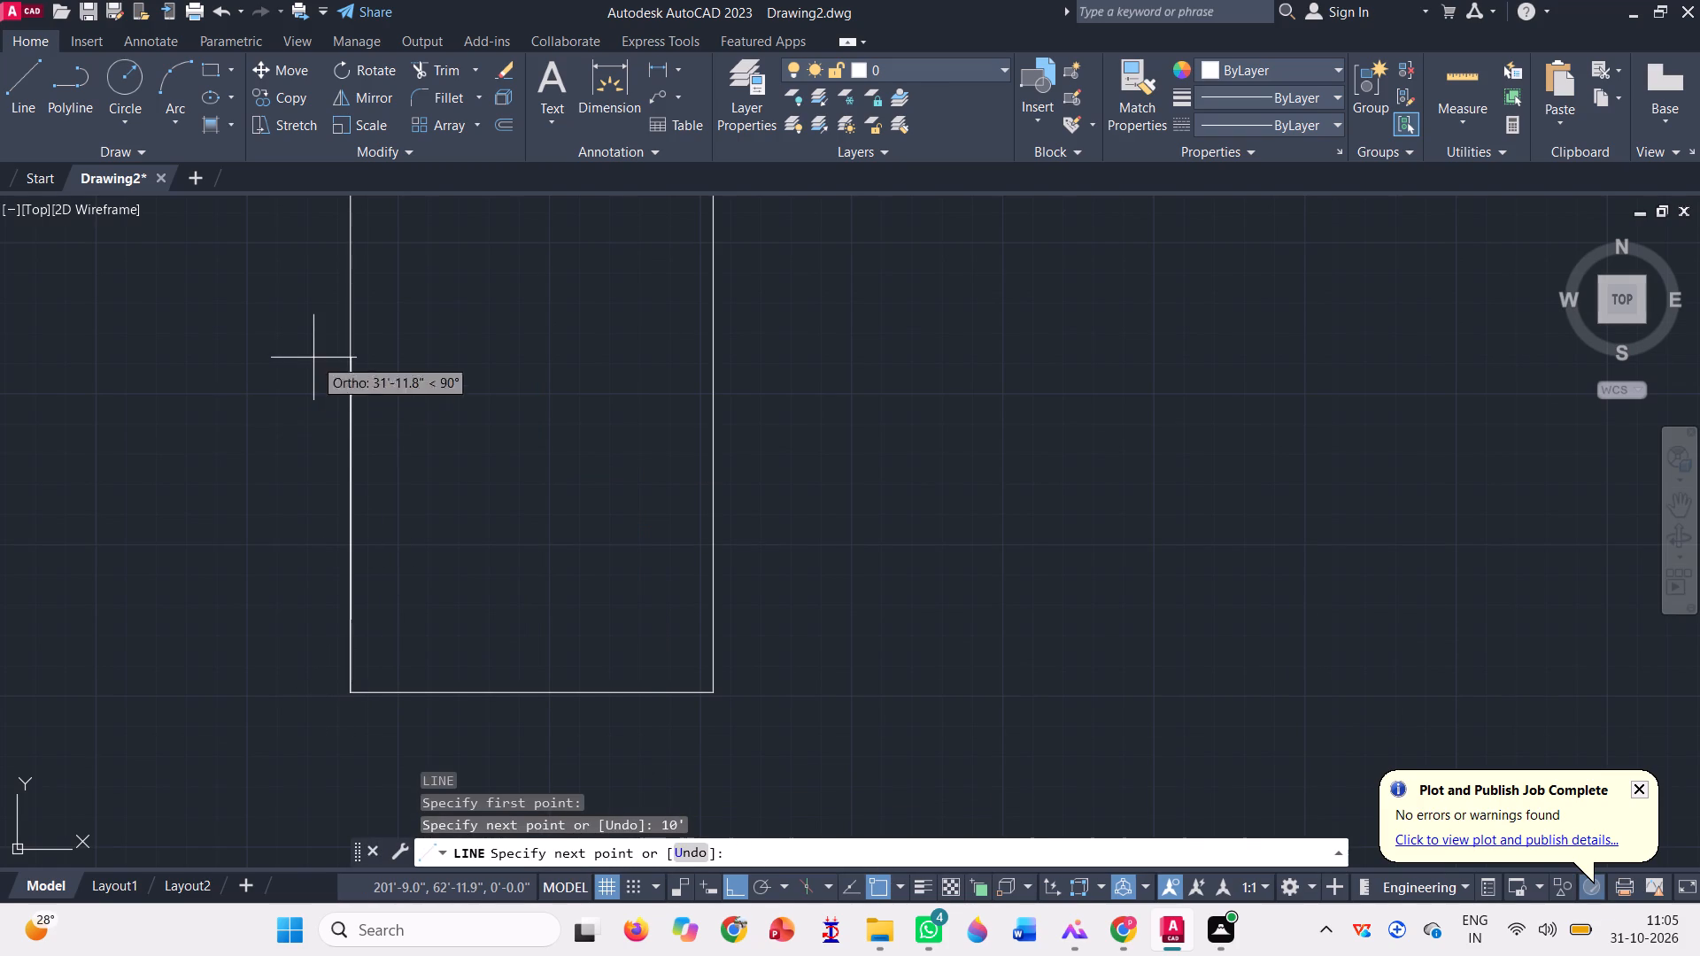
{"action": "left_click", "coordinate": [713, 622]}
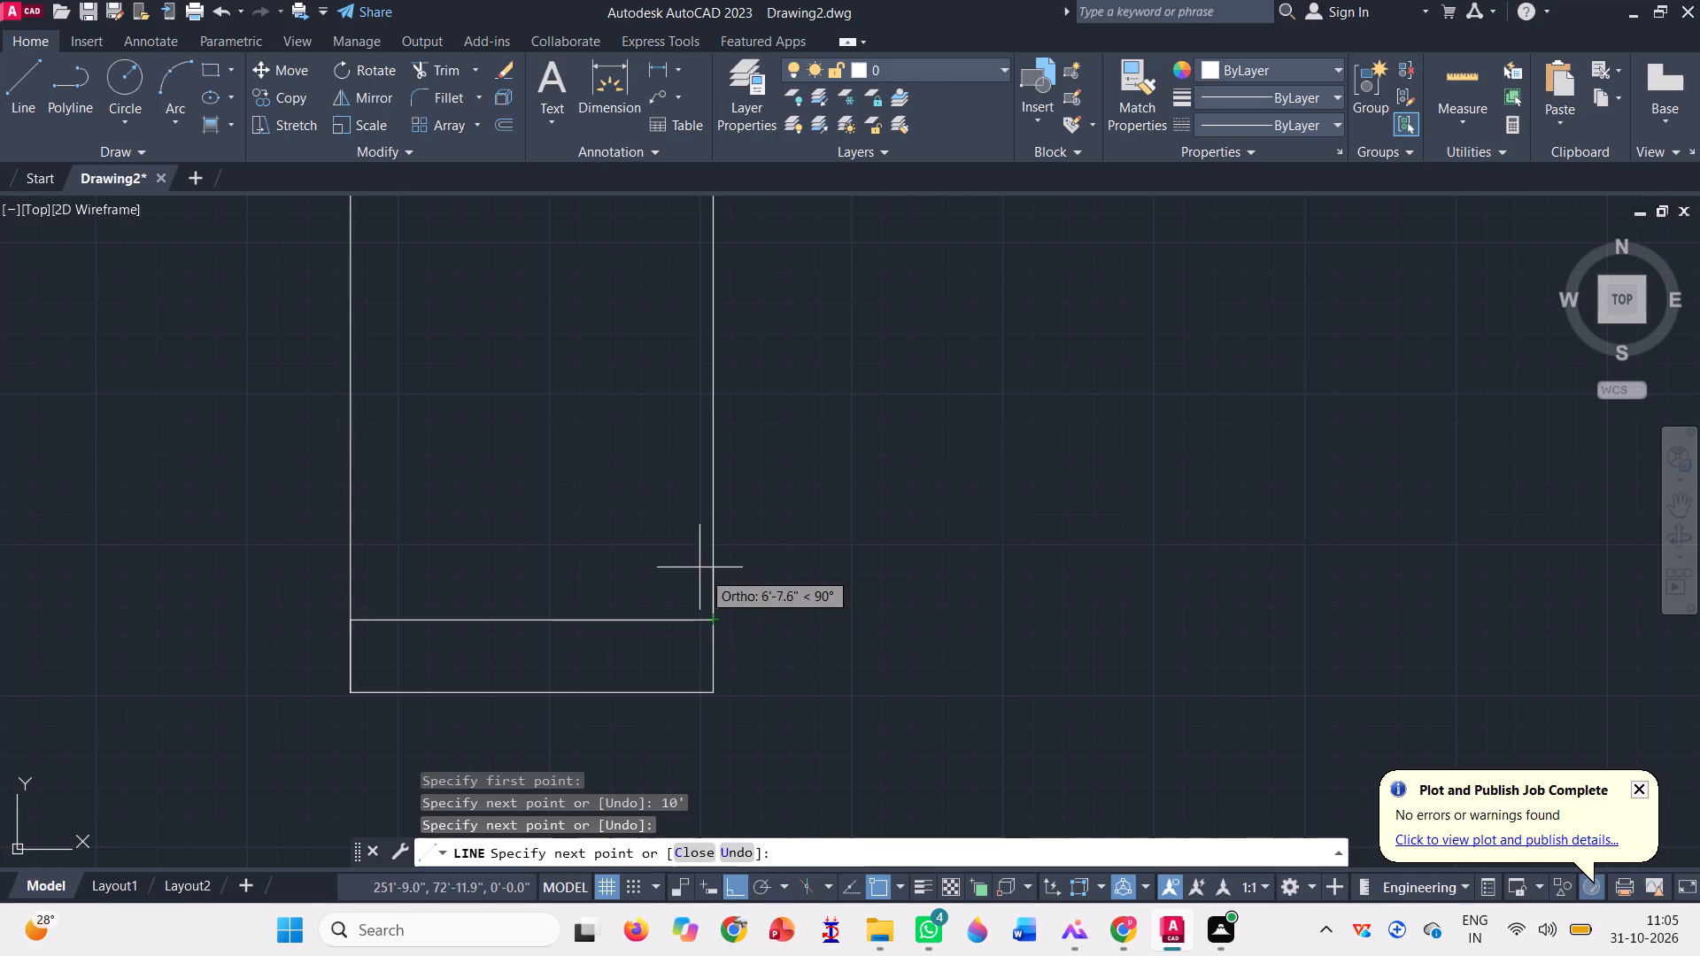
{"action": "scroll", "coordinate": [727, 619], "scroll_direction": "up", "scroll_amount": 3}
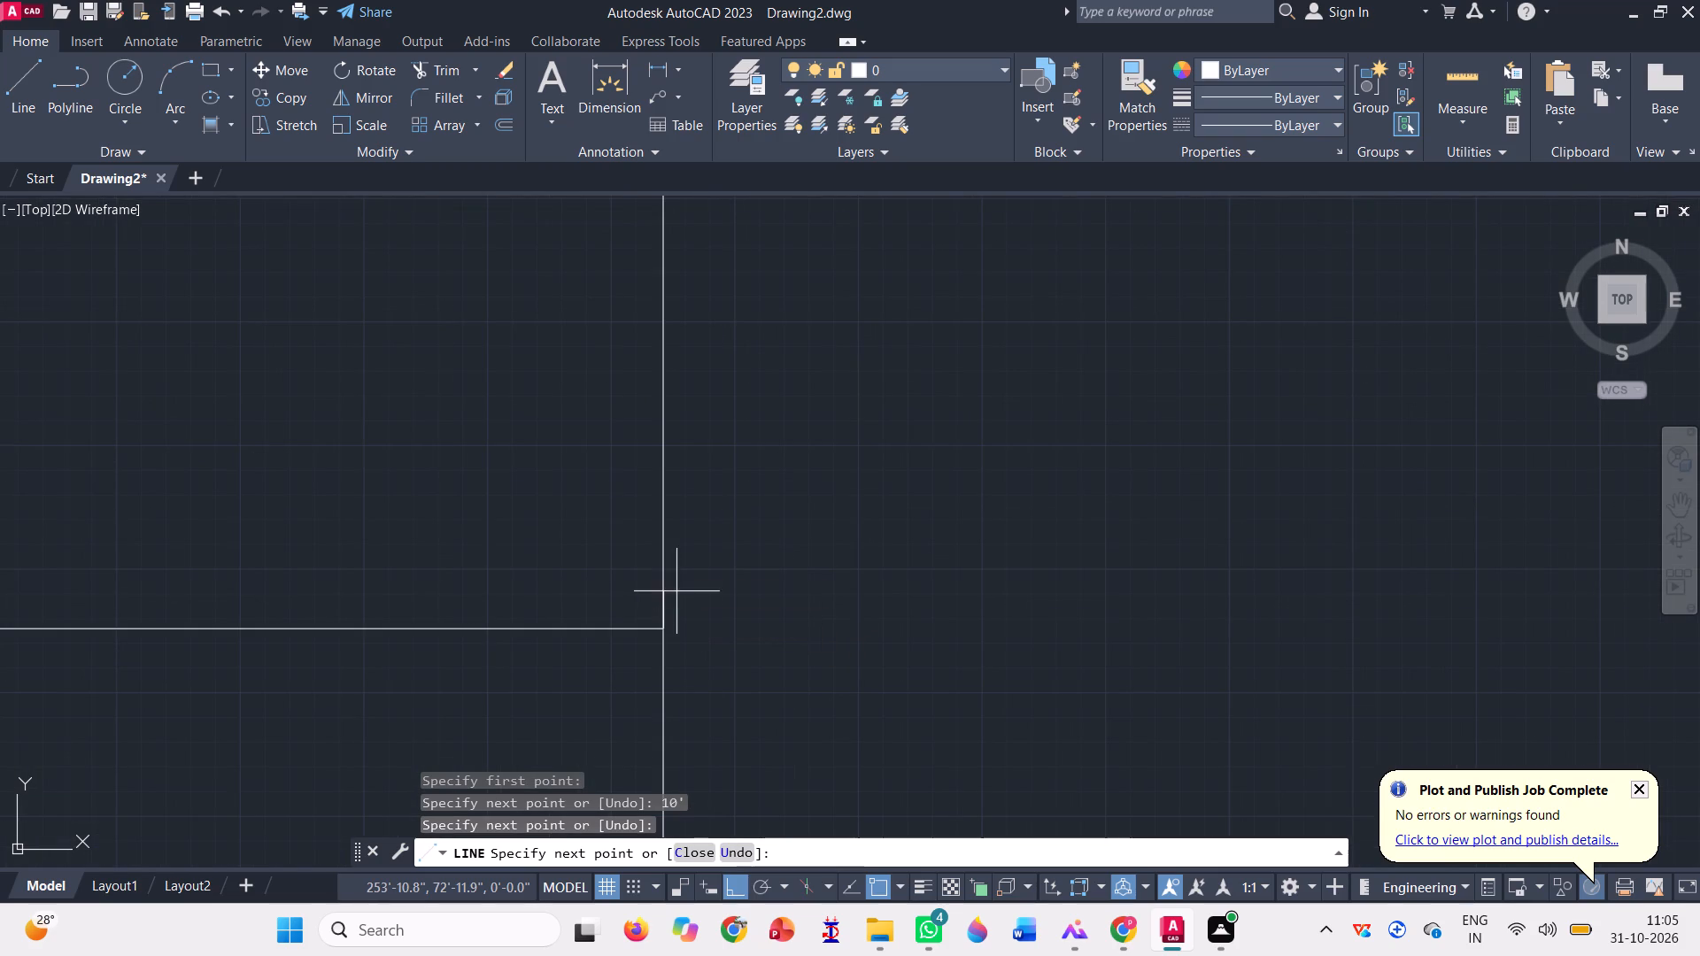
{"action": "type", "text": "0'6\""}
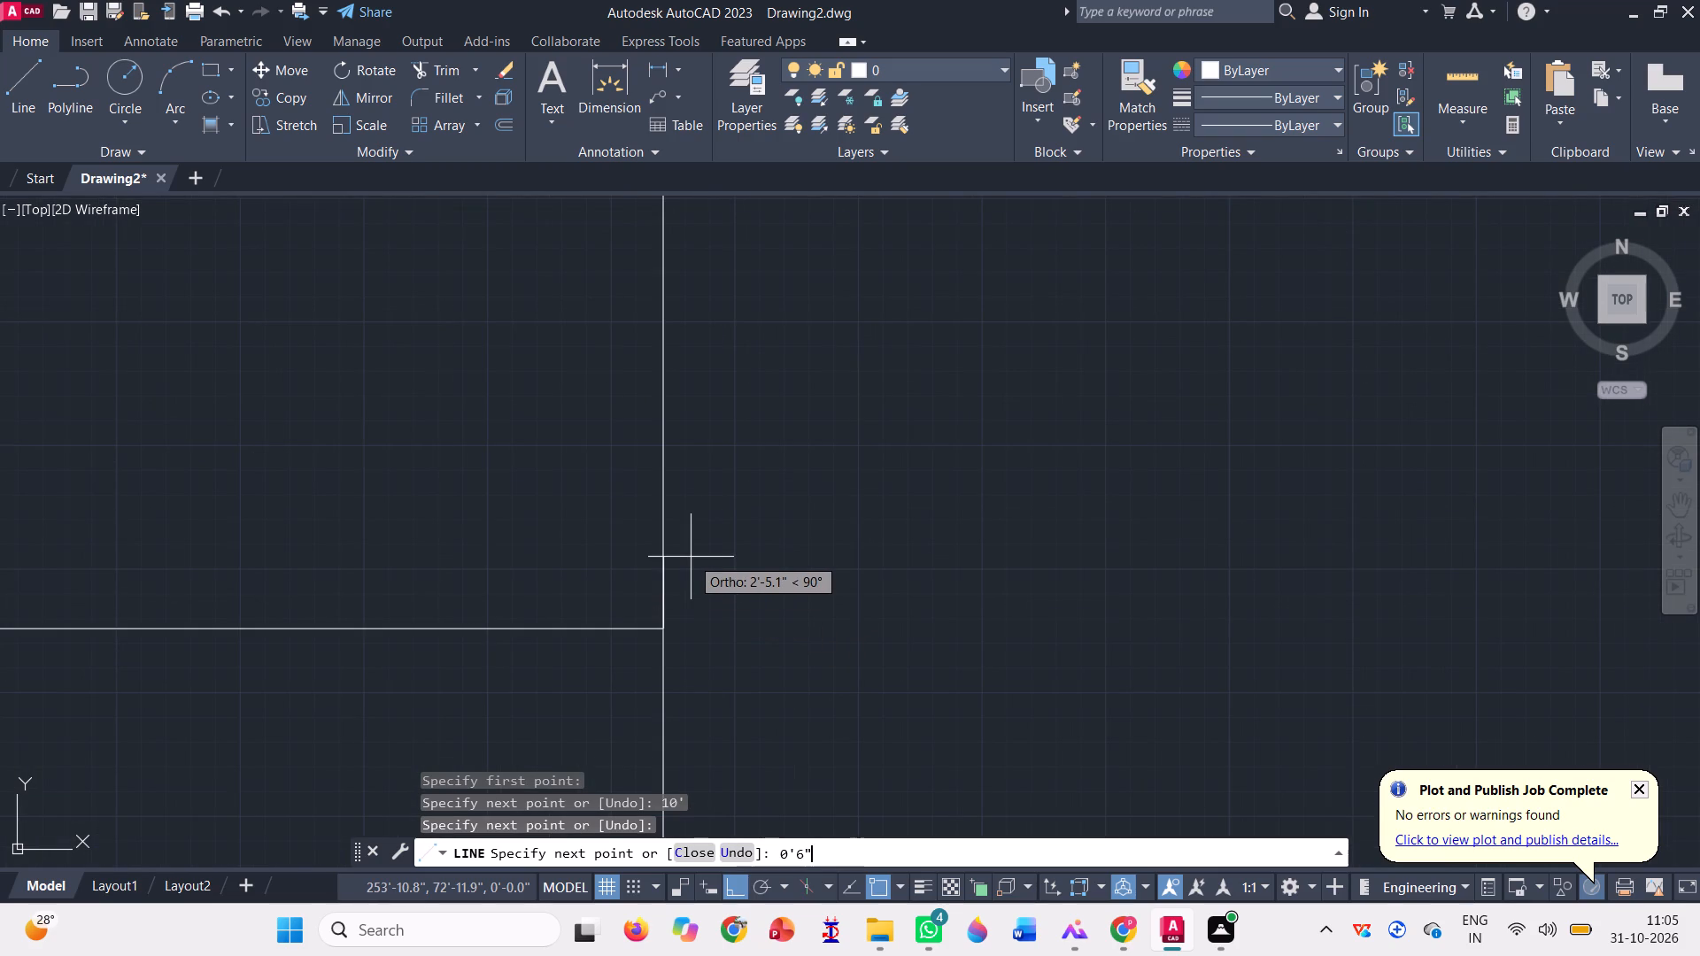
{"action": "key", "text": "Return"}
{"action": "scroll", "coordinate": [694, 557], "scroll_direction": "down", "scroll_amount": 1}
{"action": "scroll", "coordinate": [857, 625], "scroll_direction": "down", "scroll_amount": 1}
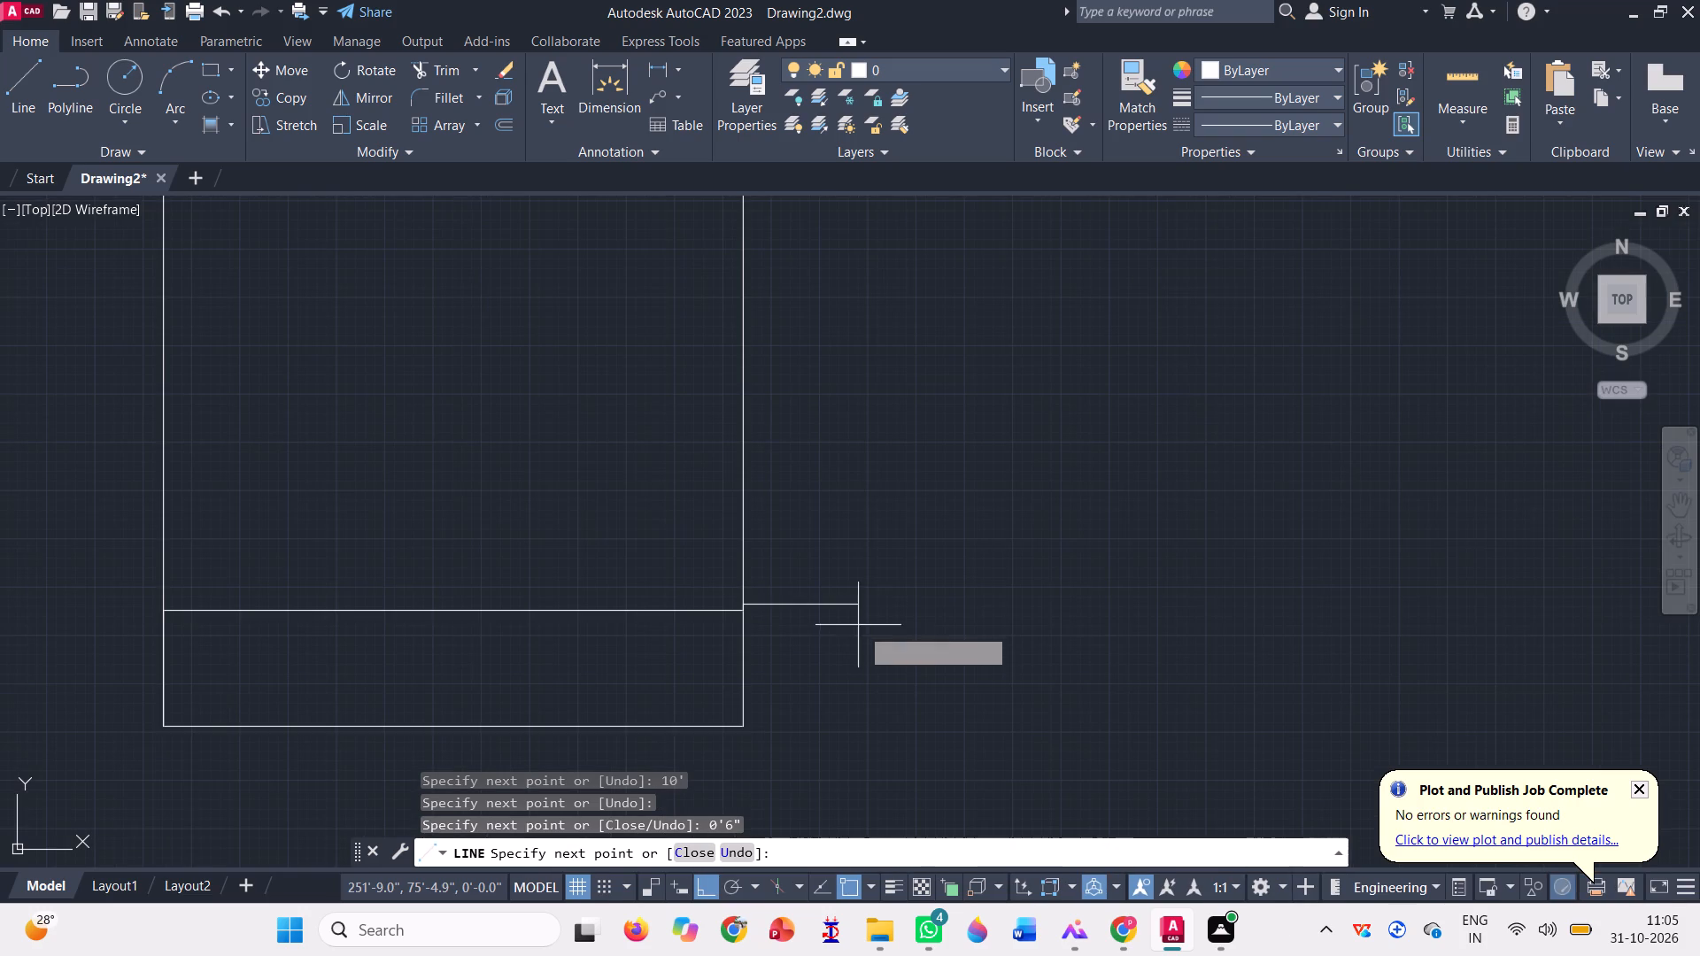
{"action": "scroll", "coordinate": [166, 637], "scroll_direction": "up", "scroll_amount": 3}
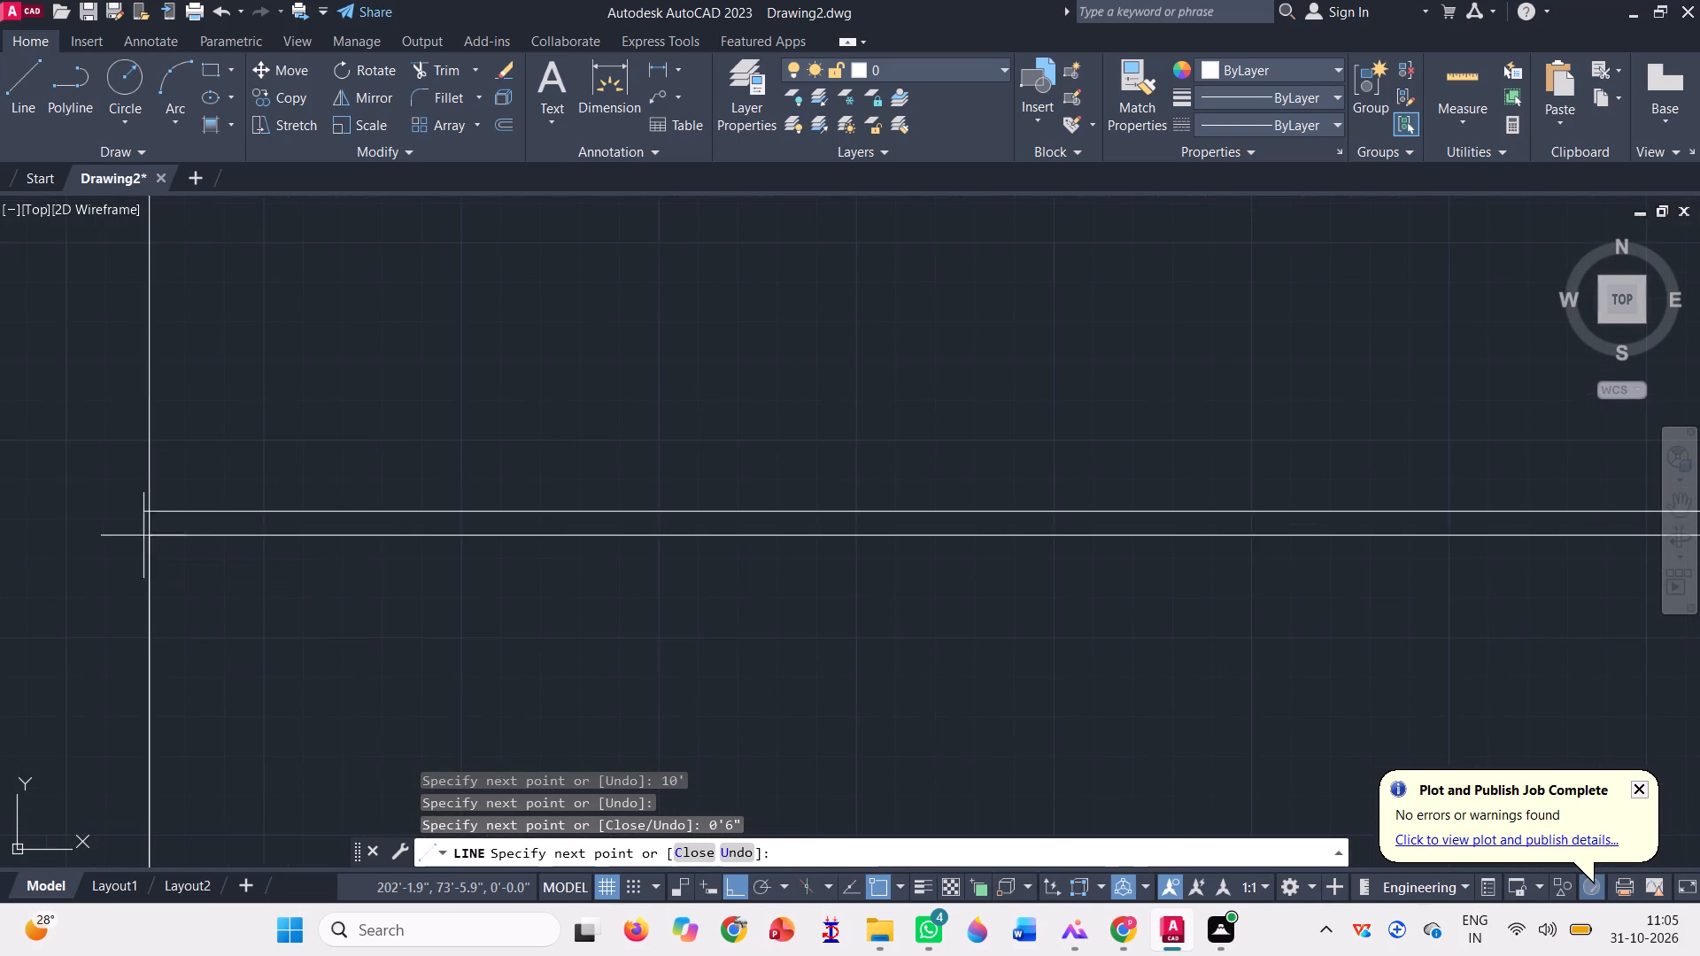
{"action": "scroll", "coordinate": [139, 514], "scroll_direction": "up", "scroll_amount": 3}
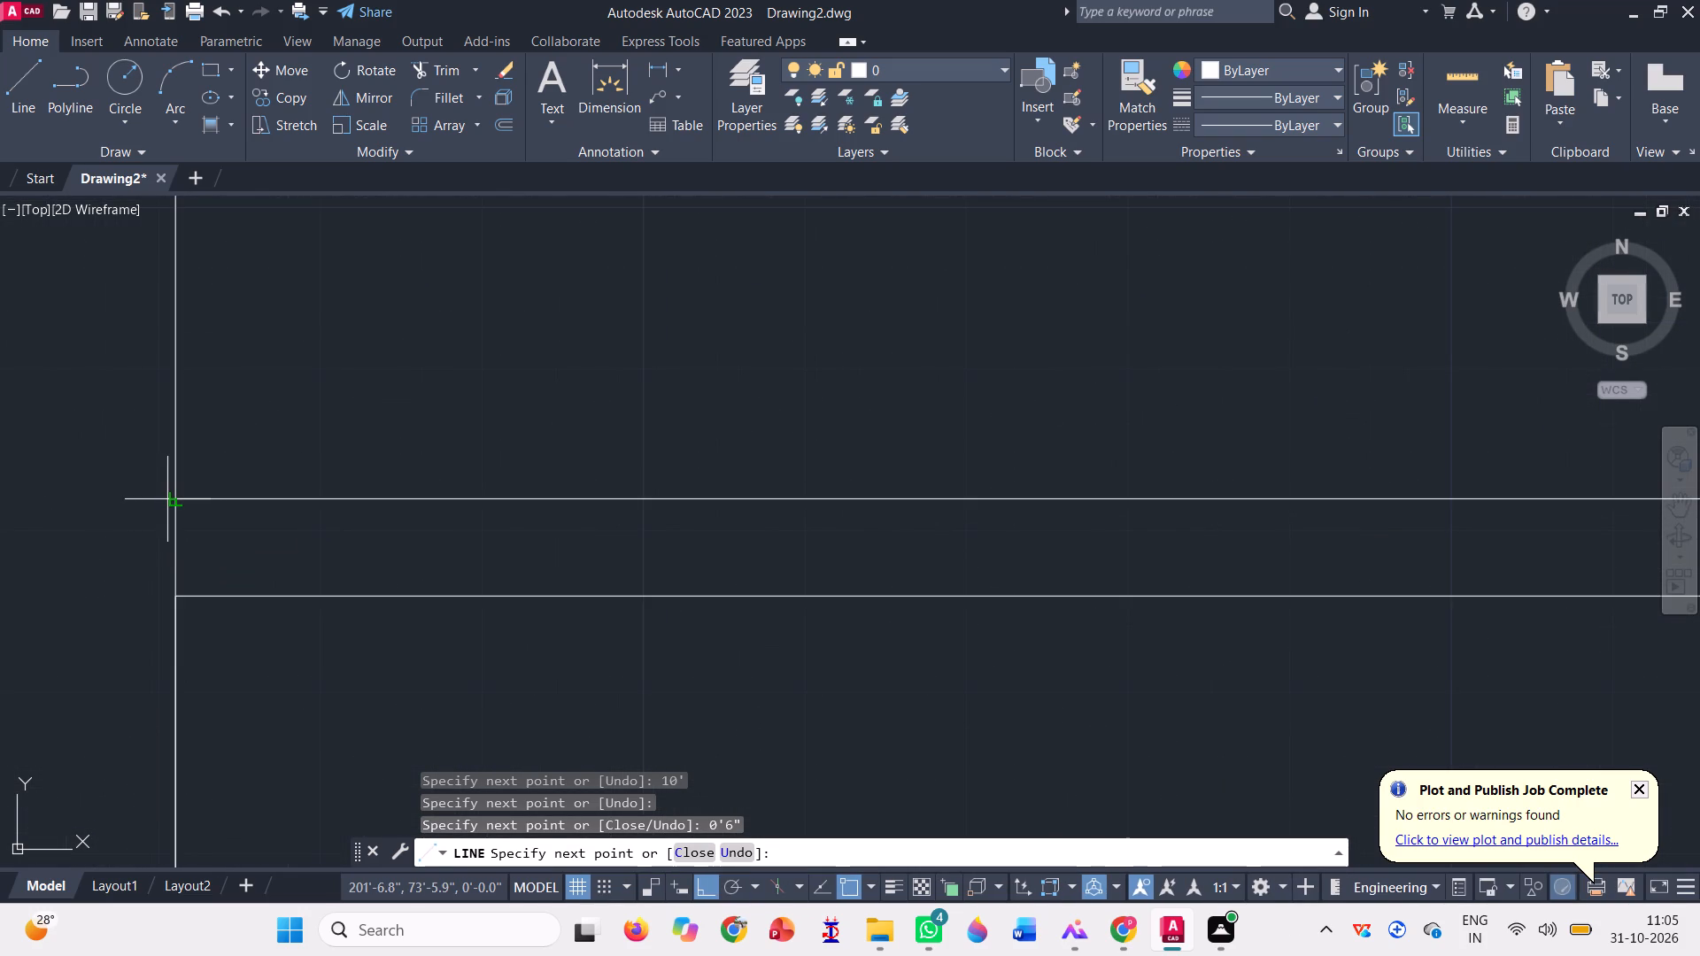
{"action": "left_click", "coordinate": [171, 504]}
Continue with lines 10' up, across to the right side line, 0'6" up and back to the left side line, forming the second strip.
{"action": "scroll", "coordinate": [196, 567], "scroll_direction": "down", "scroll_amount": 2}
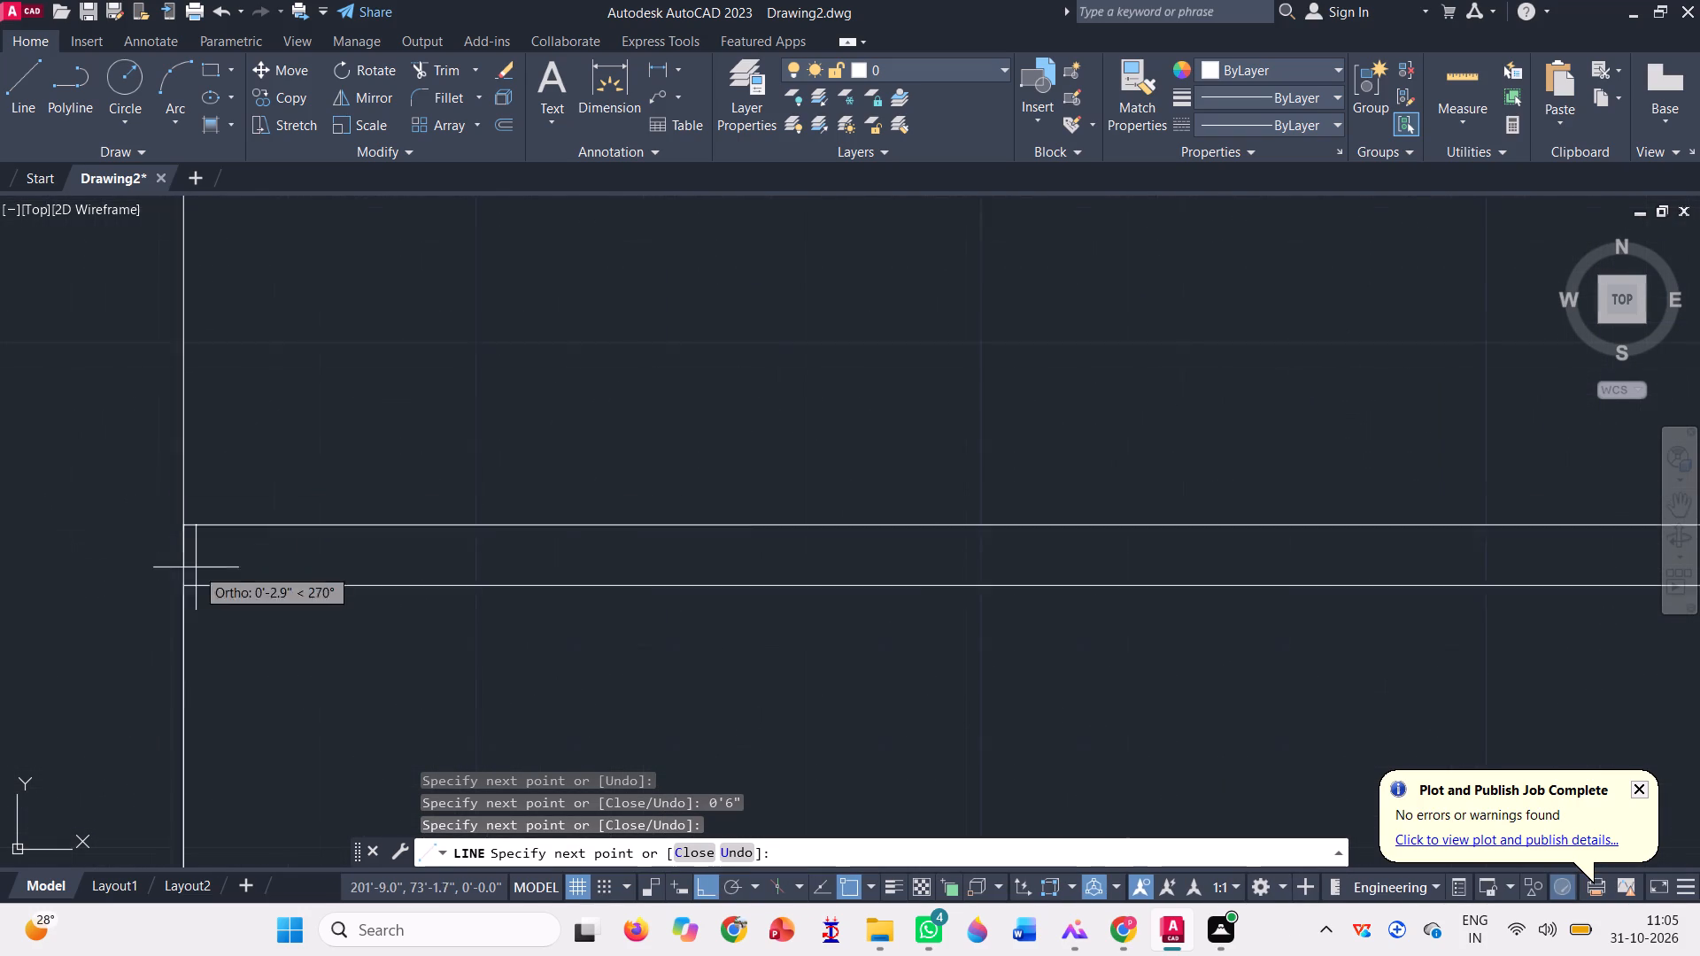
{"action": "scroll", "coordinate": [196, 567], "scroll_direction": "down", "scroll_amount": 5}
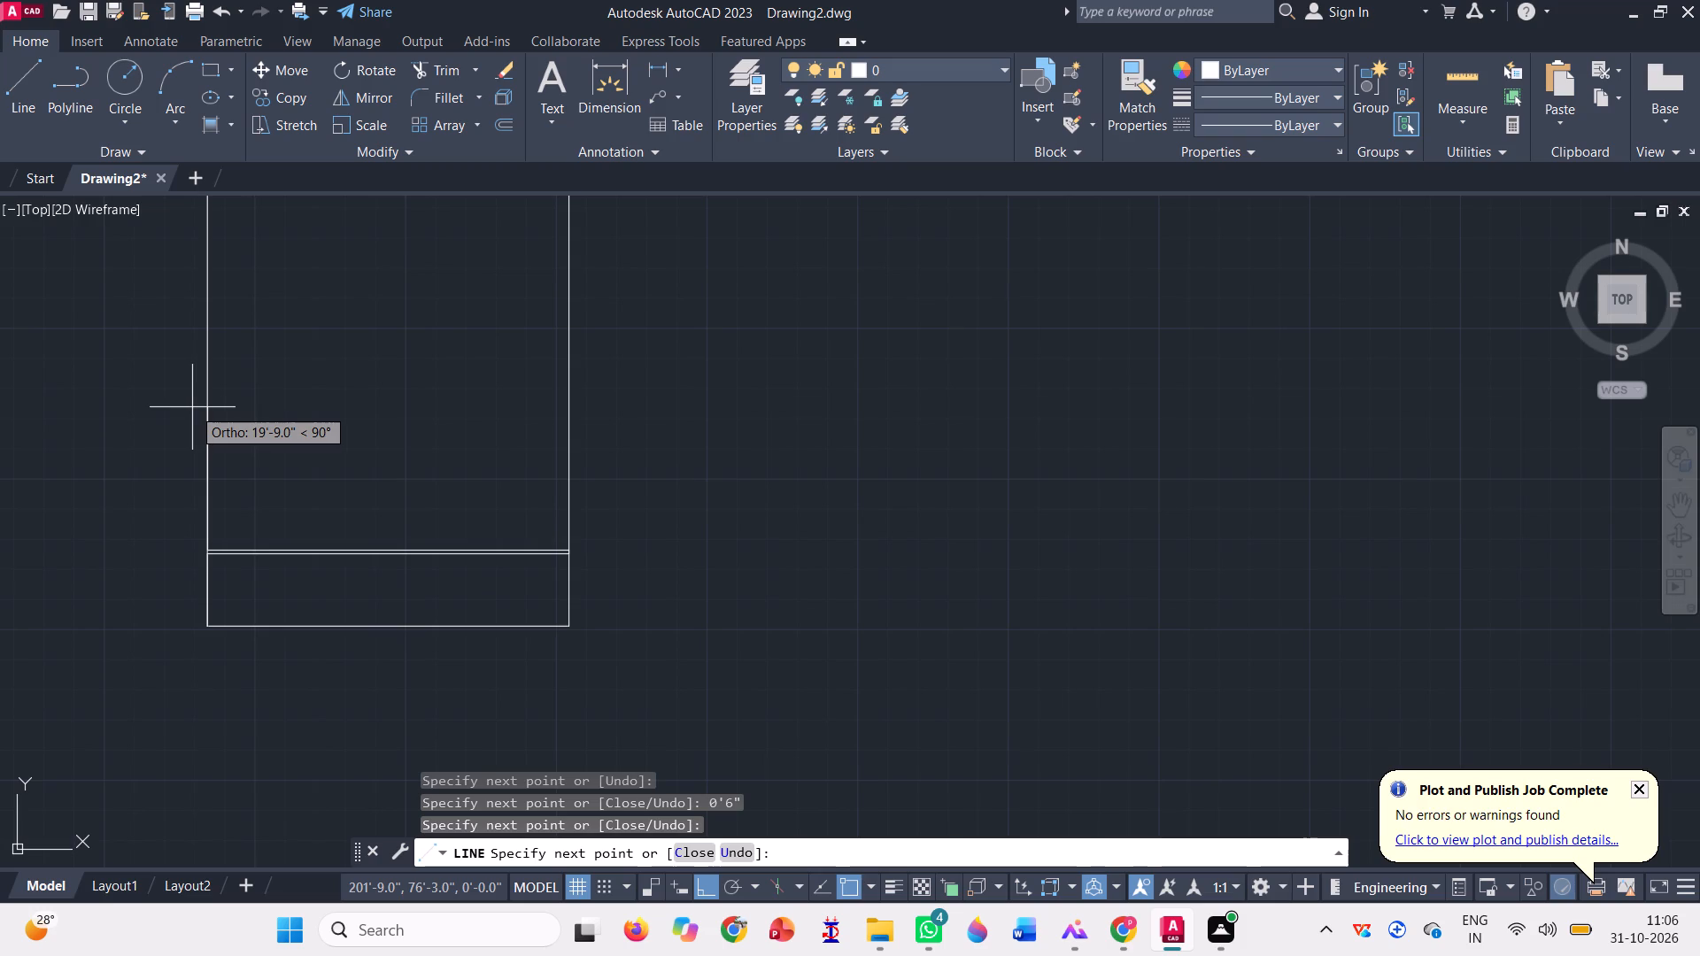
{"action": "type", "text": "10'"}
{"action": "key", "text": "Return"}
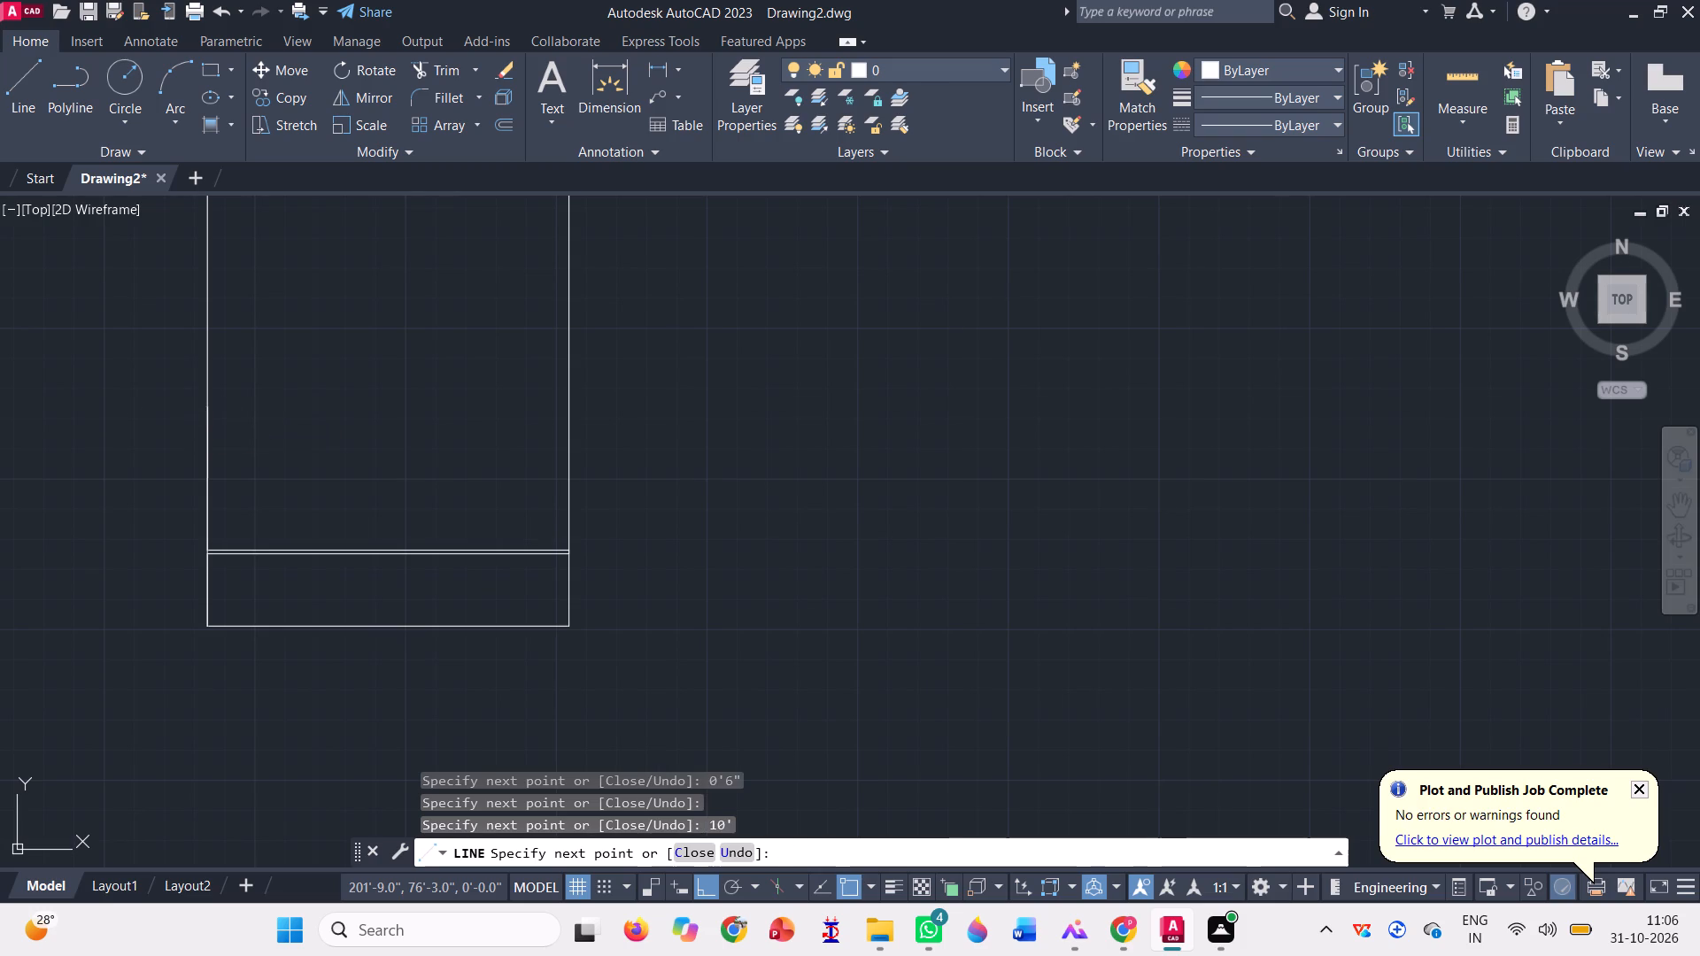
{"action": "left_click", "coordinate": [568, 473]}
{"action": "type", "text": "0'6\""}
{"action": "key", "text": "Return"}
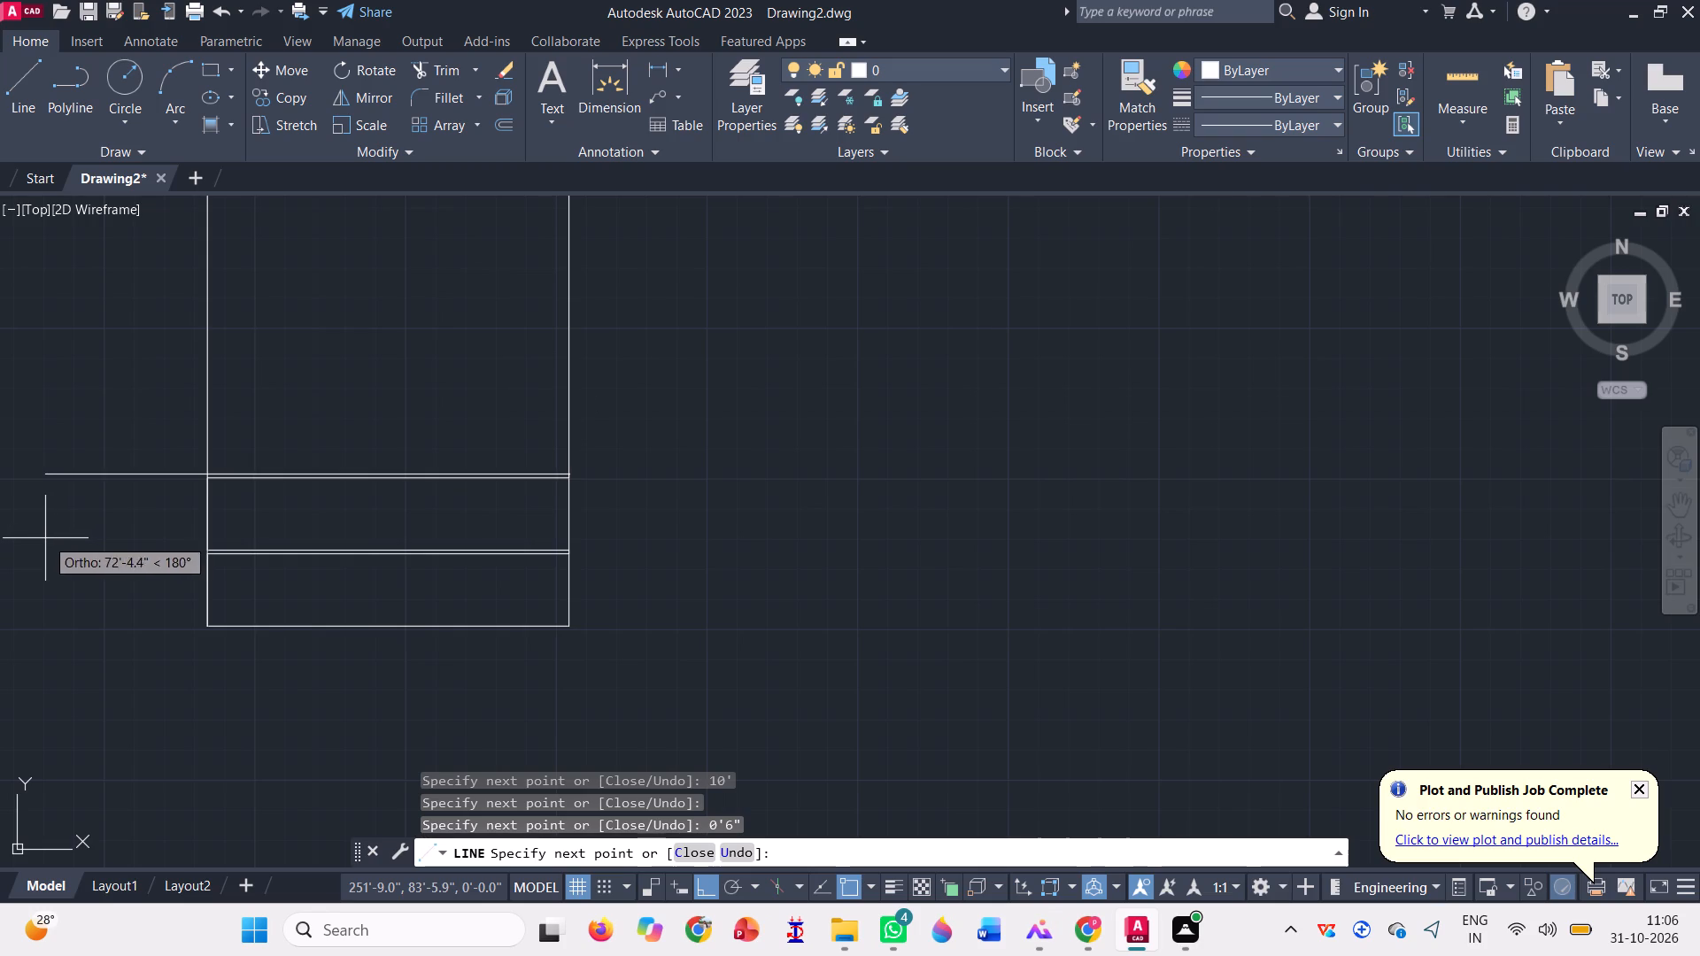
{"action": "scroll", "coordinate": [158, 451], "scroll_direction": "up", "scroll_amount": 3}
{"action": "scroll", "coordinate": [340, 540], "scroll_direction": "up", "scroll_amount": 2}
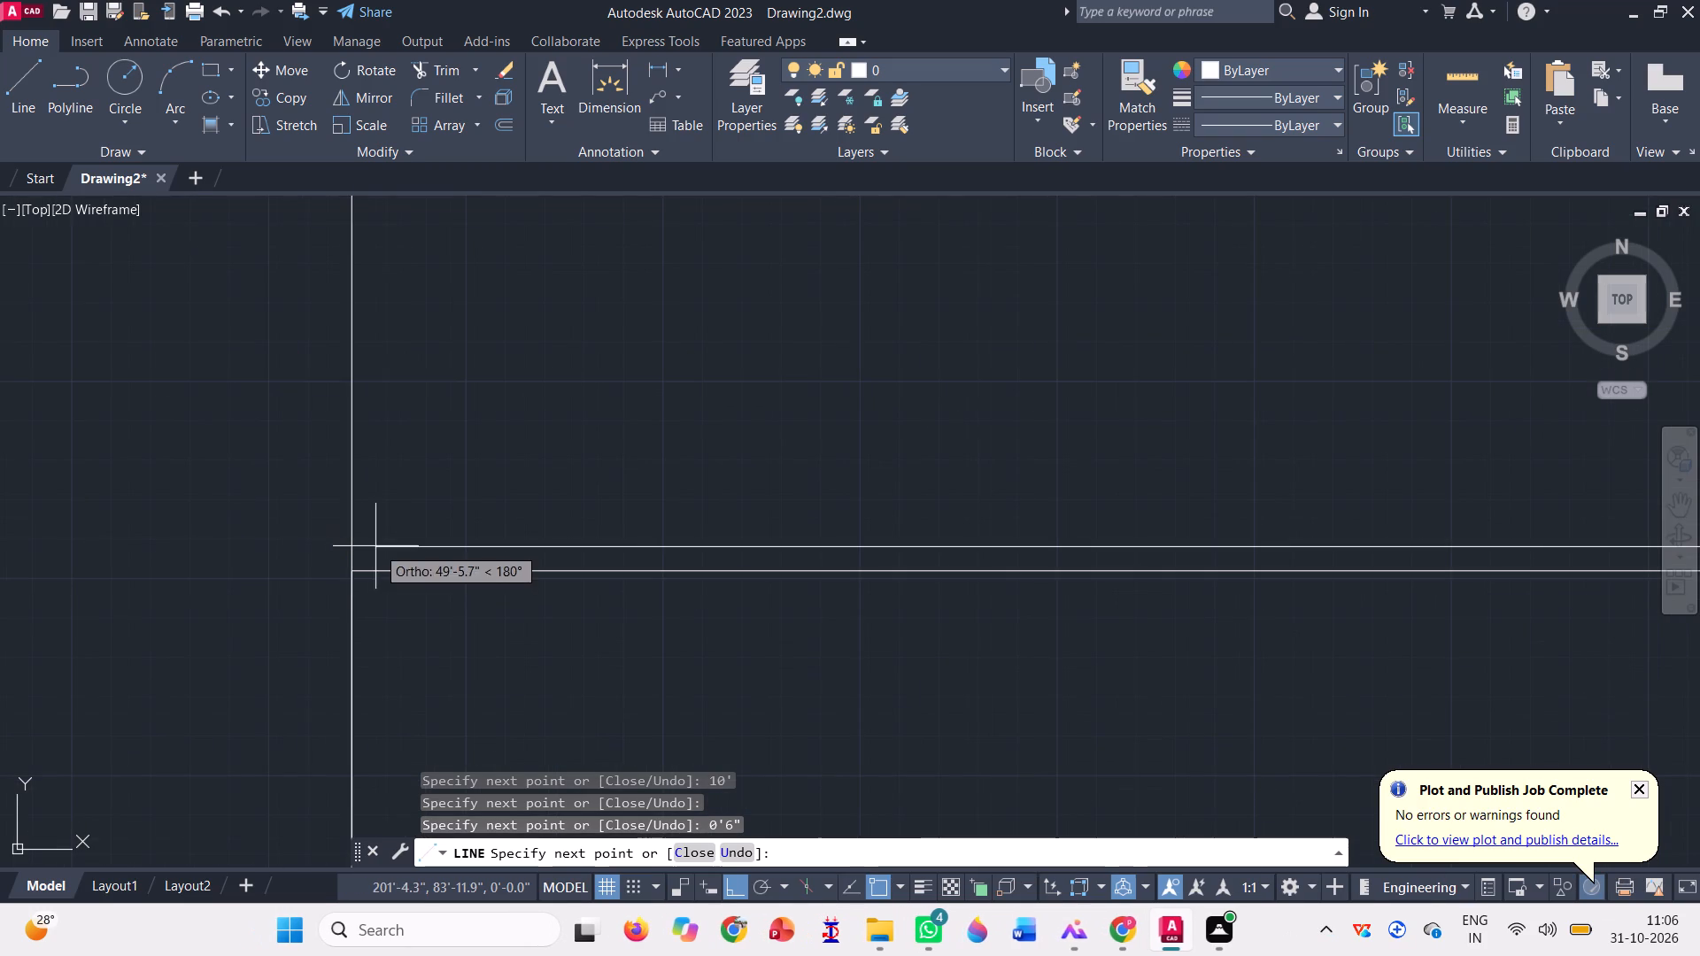
{"action": "left_click", "coordinate": [352, 552]}
{"action": "scroll", "coordinate": [121, 675], "scroll_direction": "down", "scroll_amount": 2}
{"action": "key", "text": "space"}
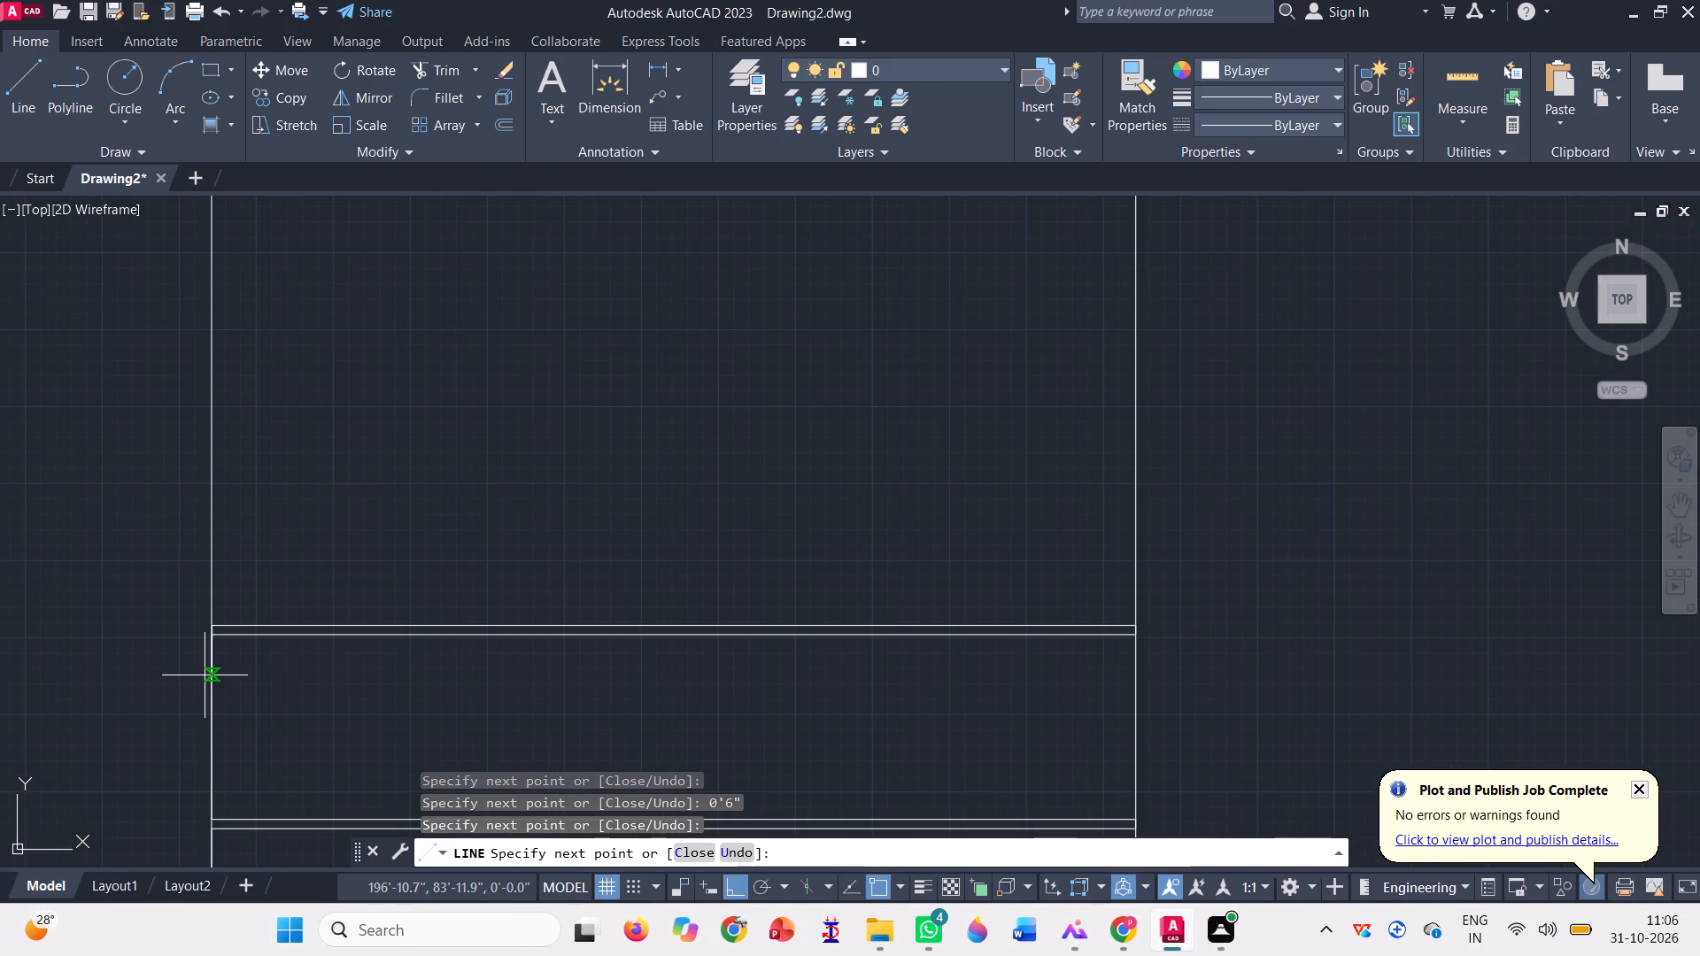
From the second strip's upper-left corner, draw lines 10' up, across to the right side line, 0'6" up and back to the left side line.
{"action": "scroll", "coordinate": [453, 525], "scroll_direction": "down", "scroll_amount": 2}
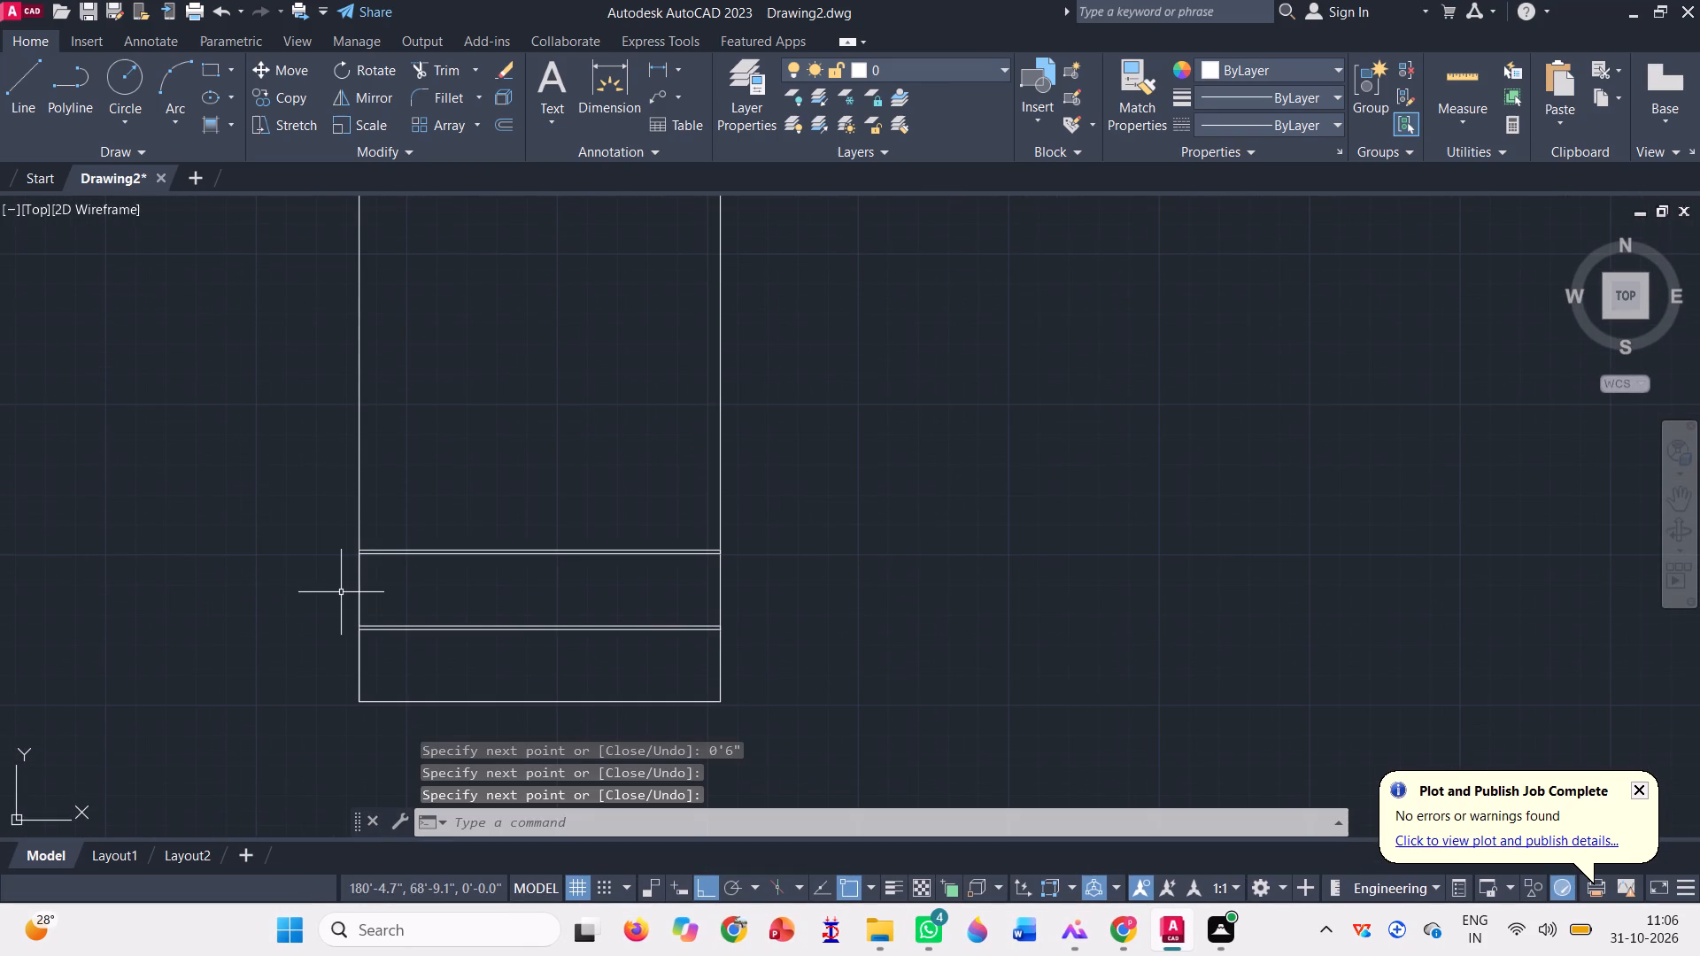
{"action": "key", "text": "l"}
{"action": "key", "text": "Return"}
{"action": "scroll", "coordinate": [374, 520], "scroll_direction": "up", "scroll_amount": 3}
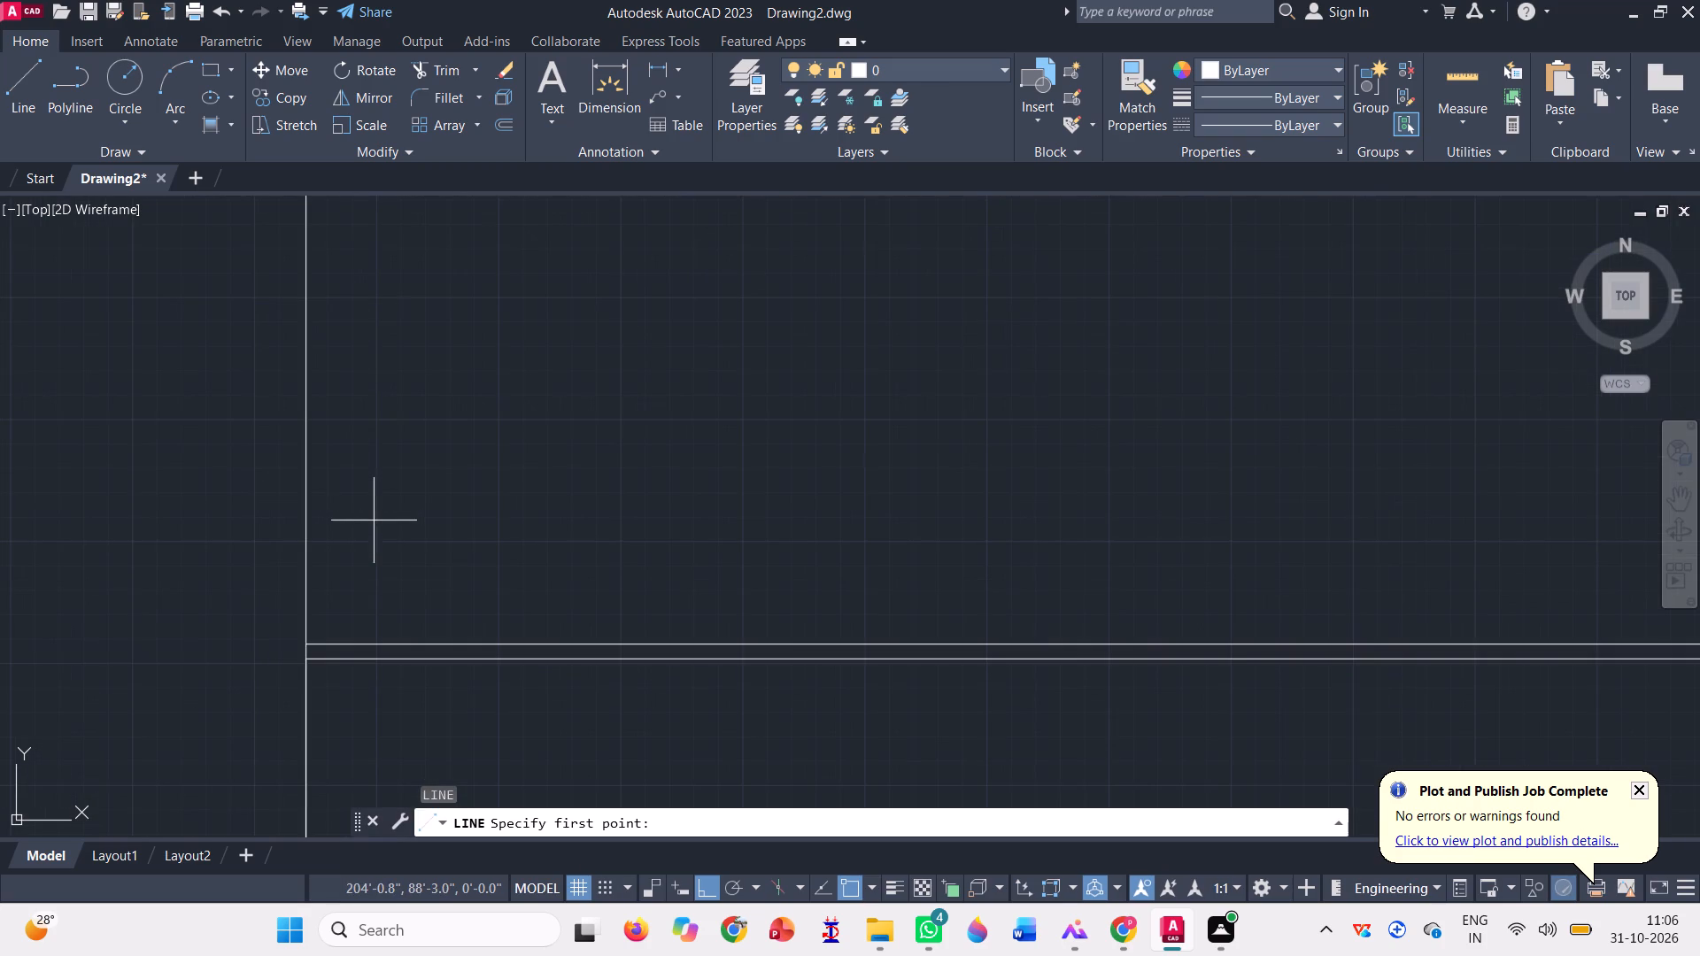
{"action": "left_click", "coordinate": [303, 641]}
{"action": "scroll", "coordinate": [215, 659], "scroll_direction": "down", "scroll_amount": 2}
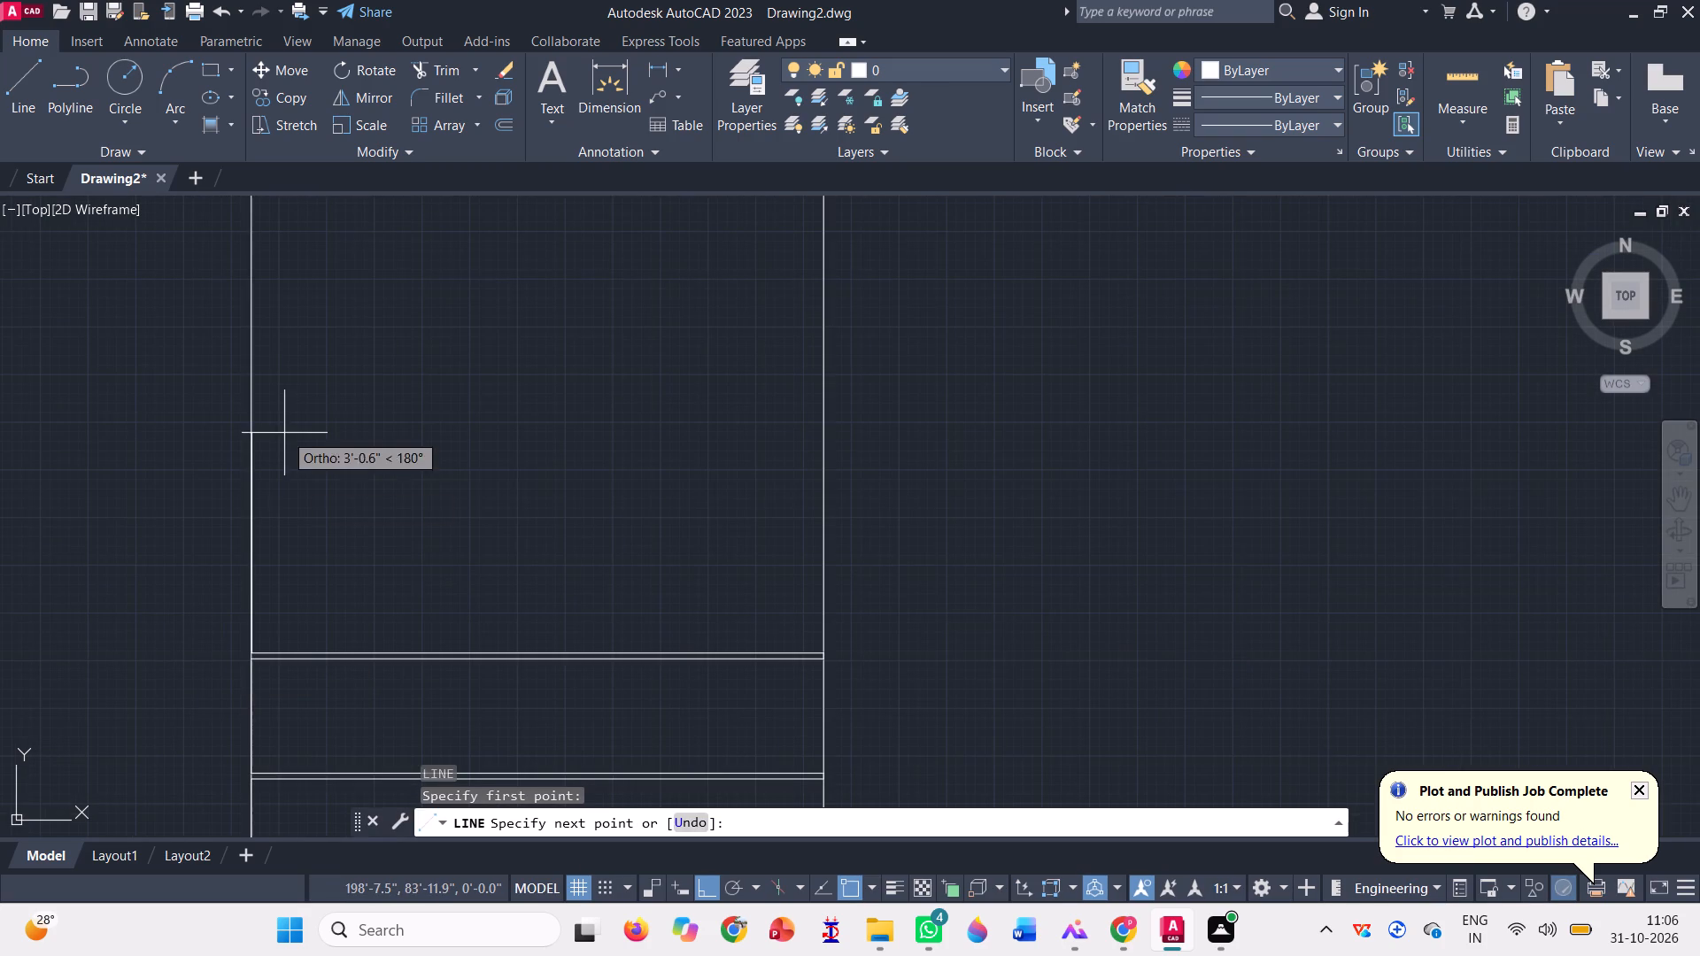
{"action": "type", "text": "10'"}
{"action": "key", "text": "Return"}
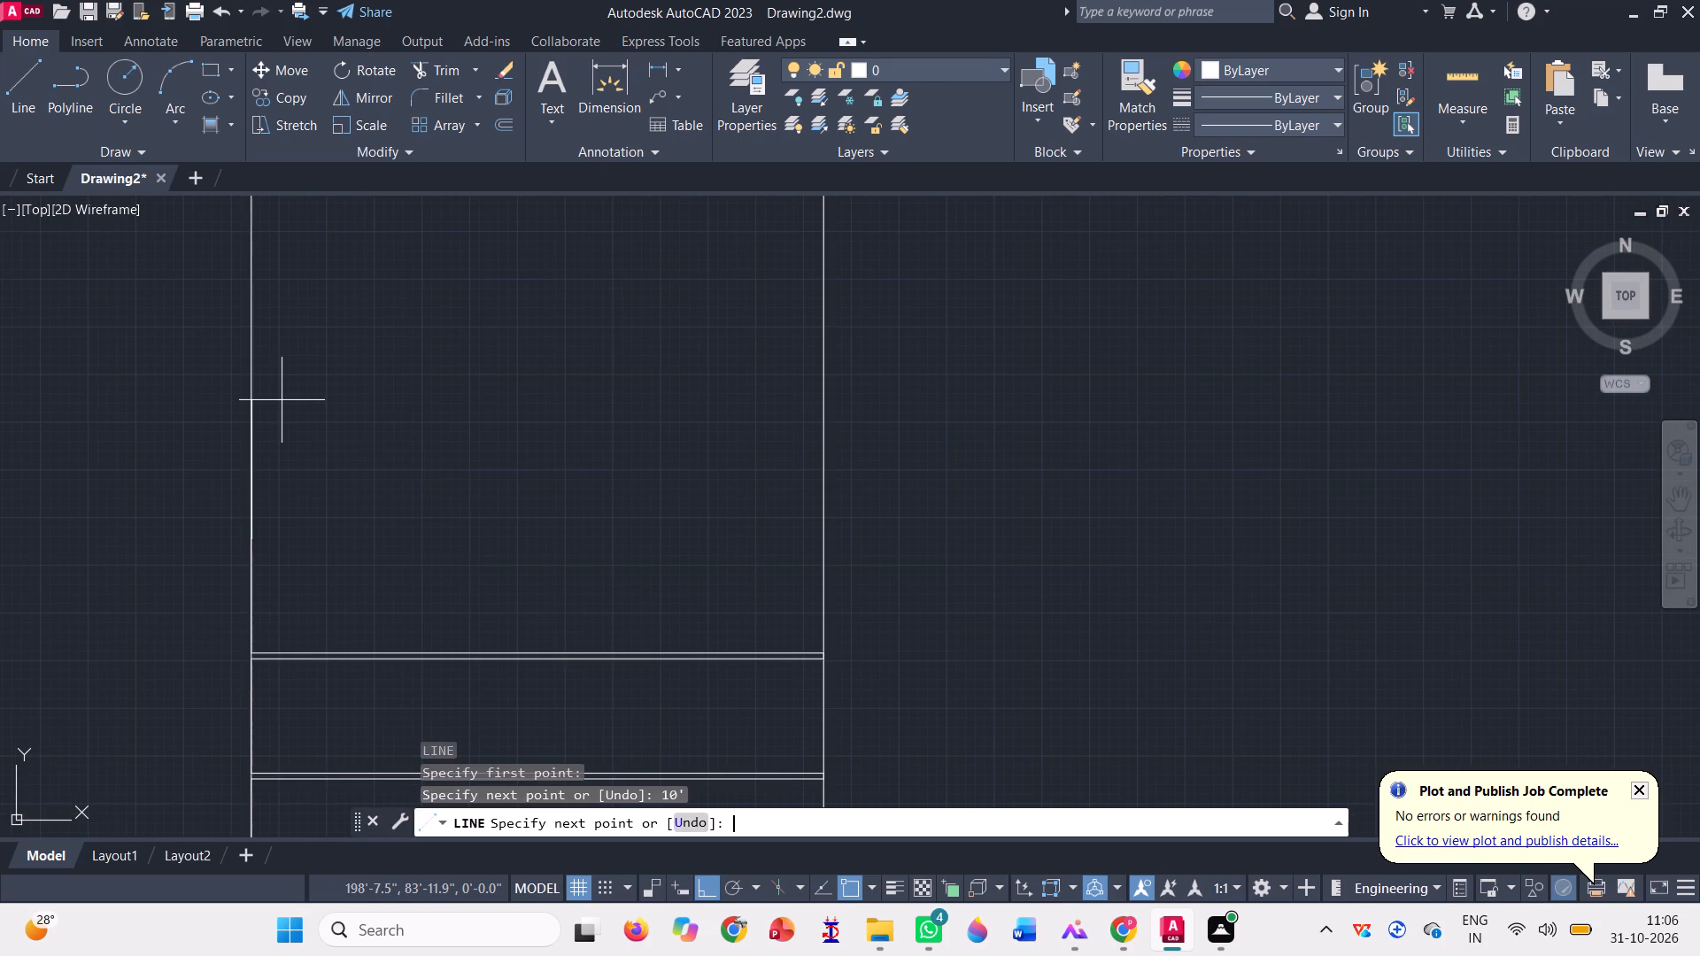
{"action": "left_click", "coordinate": [822, 544]}
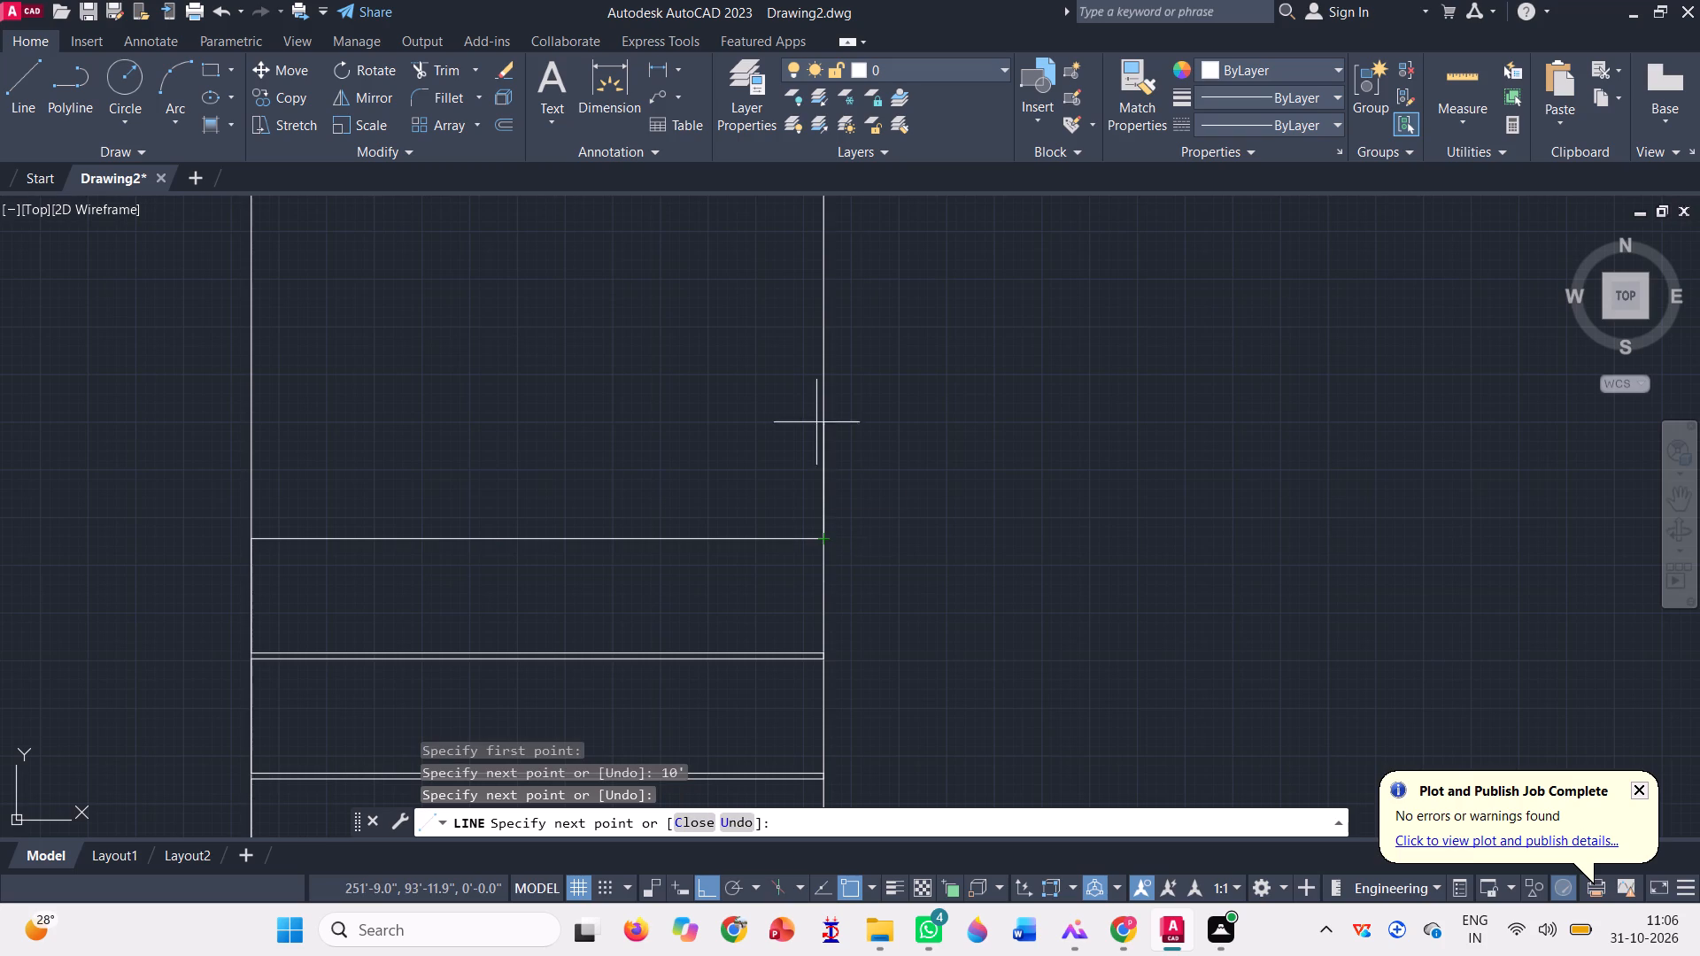
{"action": "type", "text": "0'6\""}
{"action": "key", "text": "Return"}
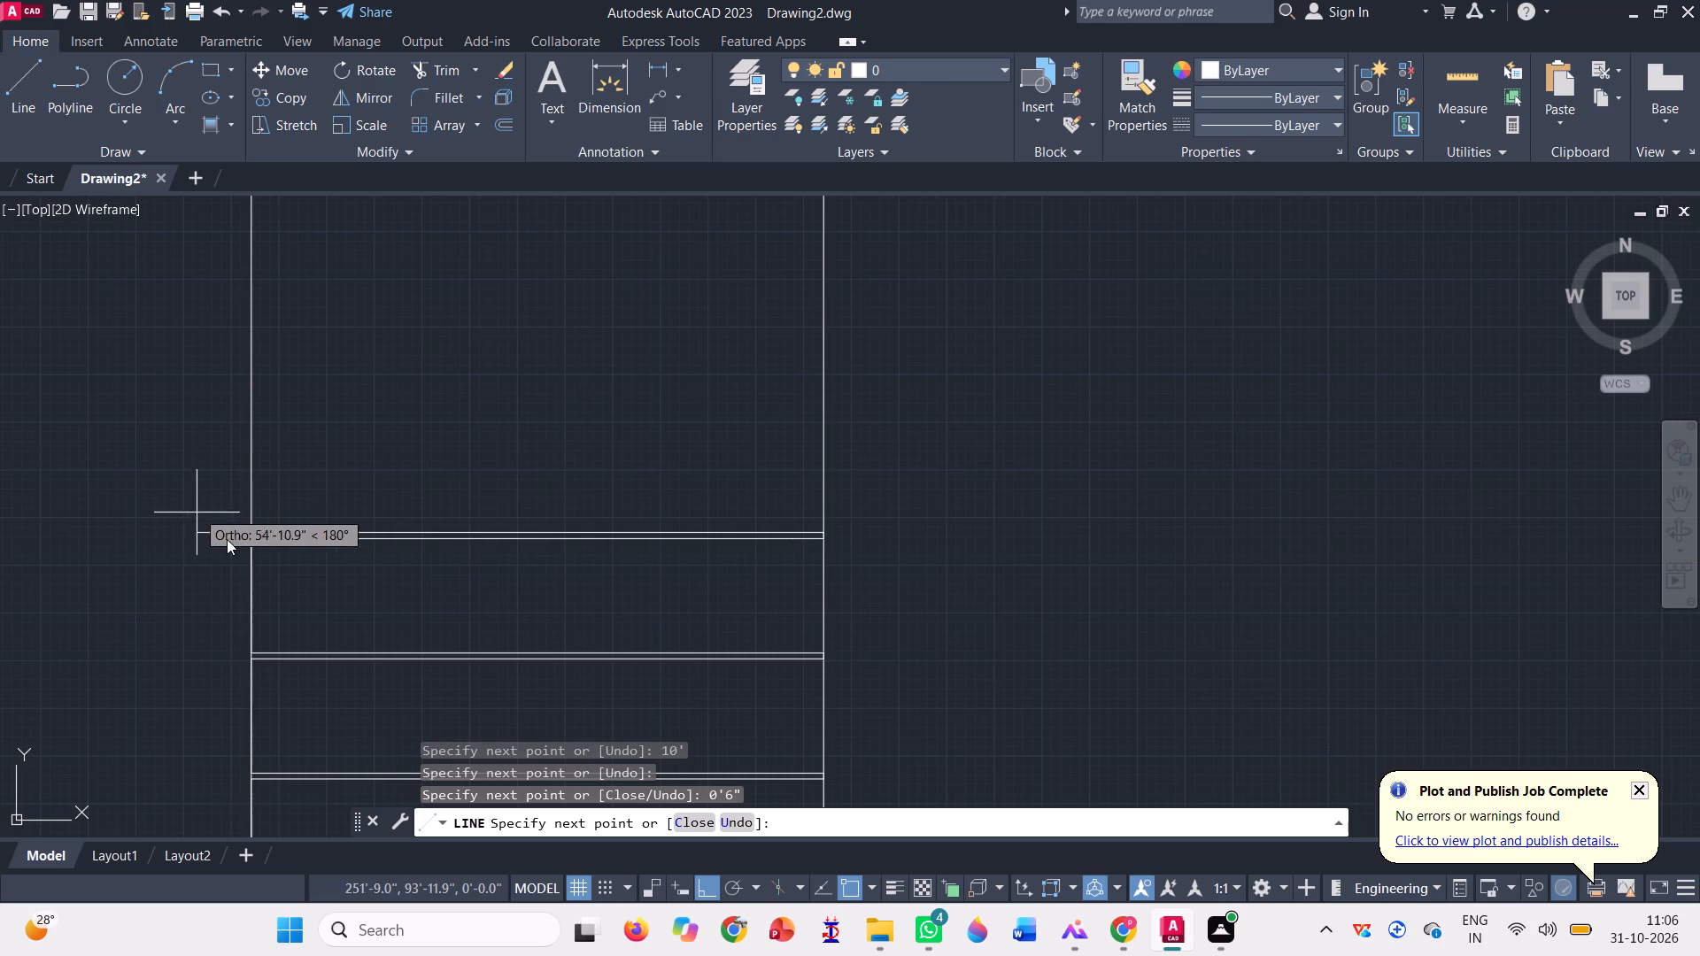
{"action": "scroll", "coordinate": [263, 545], "scroll_direction": "up", "scroll_amount": 2}
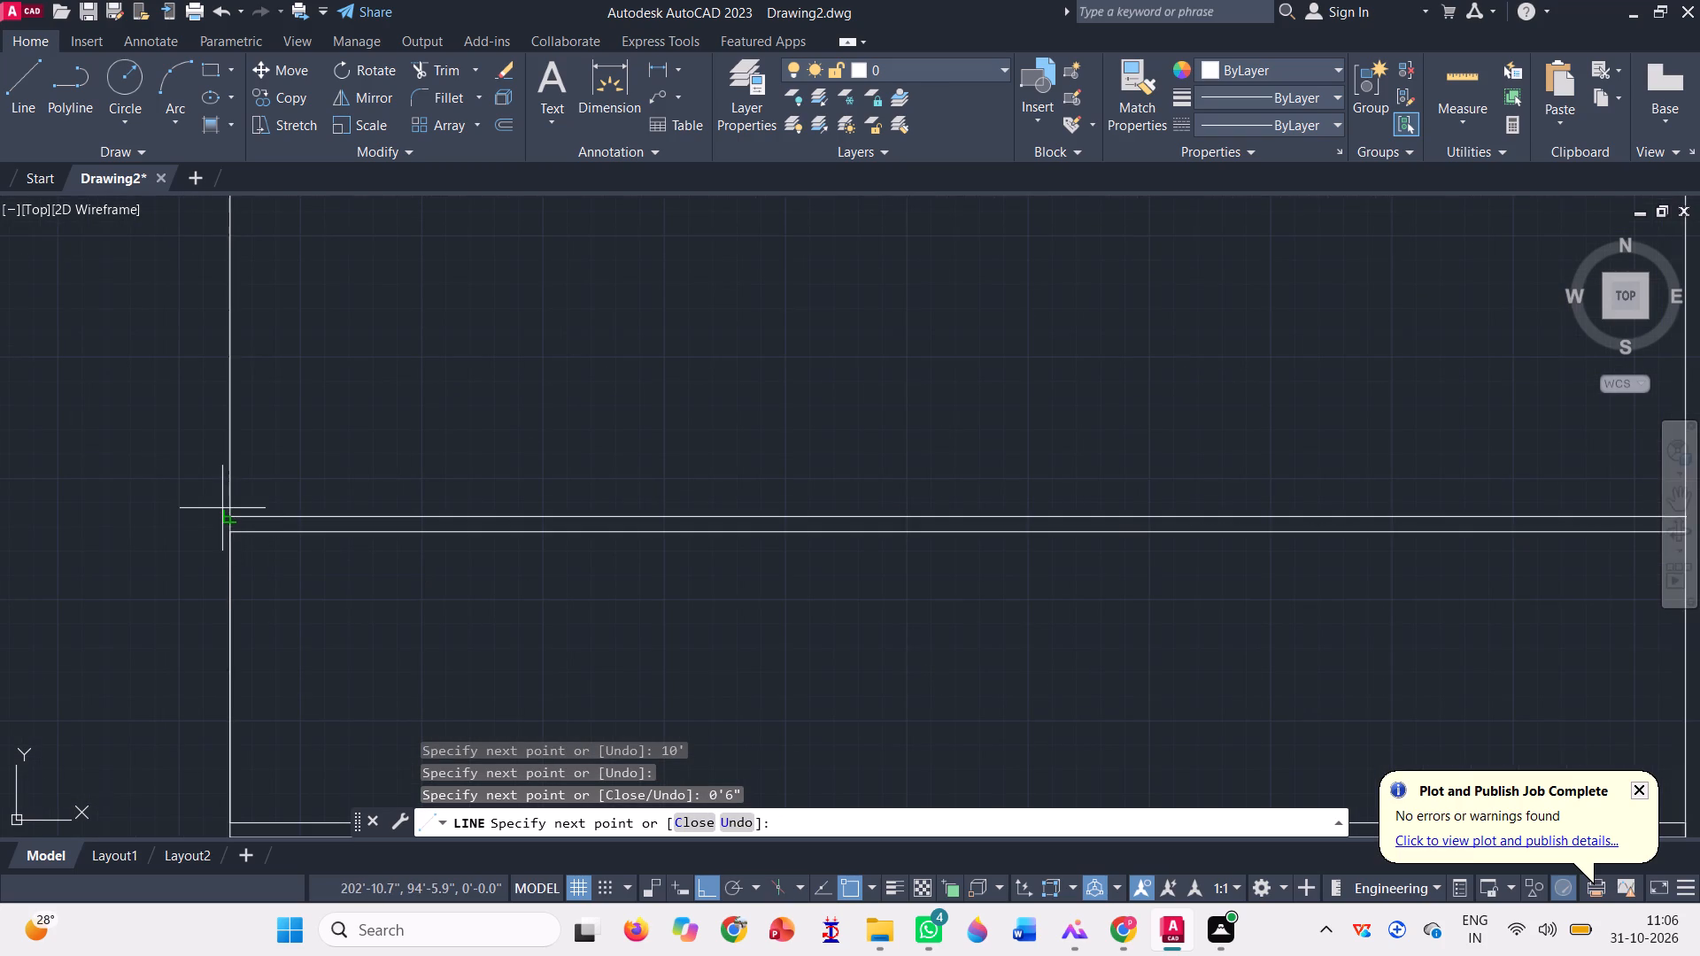
{"action": "left_click", "coordinate": [231, 512]}
From the third strip's upper-left corner, draw lines 10' up, across to the right side line, 0'6" up and back to the left side line.
{"action": "scroll", "coordinate": [294, 627], "scroll_direction": "down", "scroll_amount": 2}
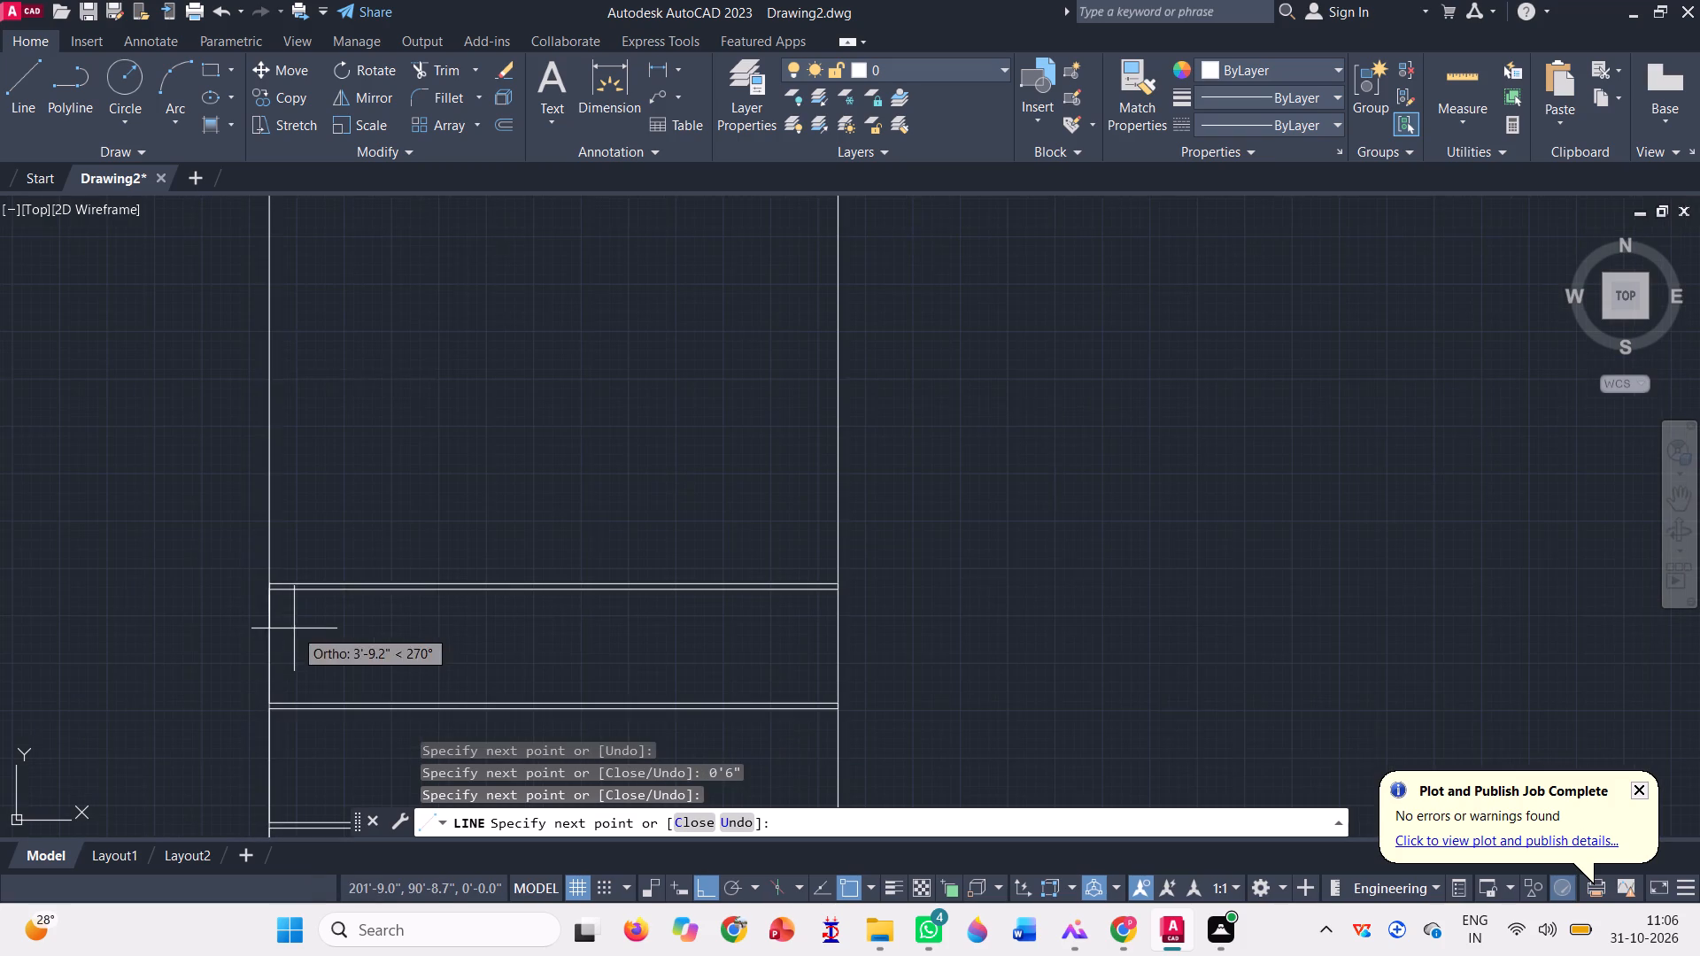
{"action": "type", "text": "10'"}
{"action": "key", "text": "Return"}
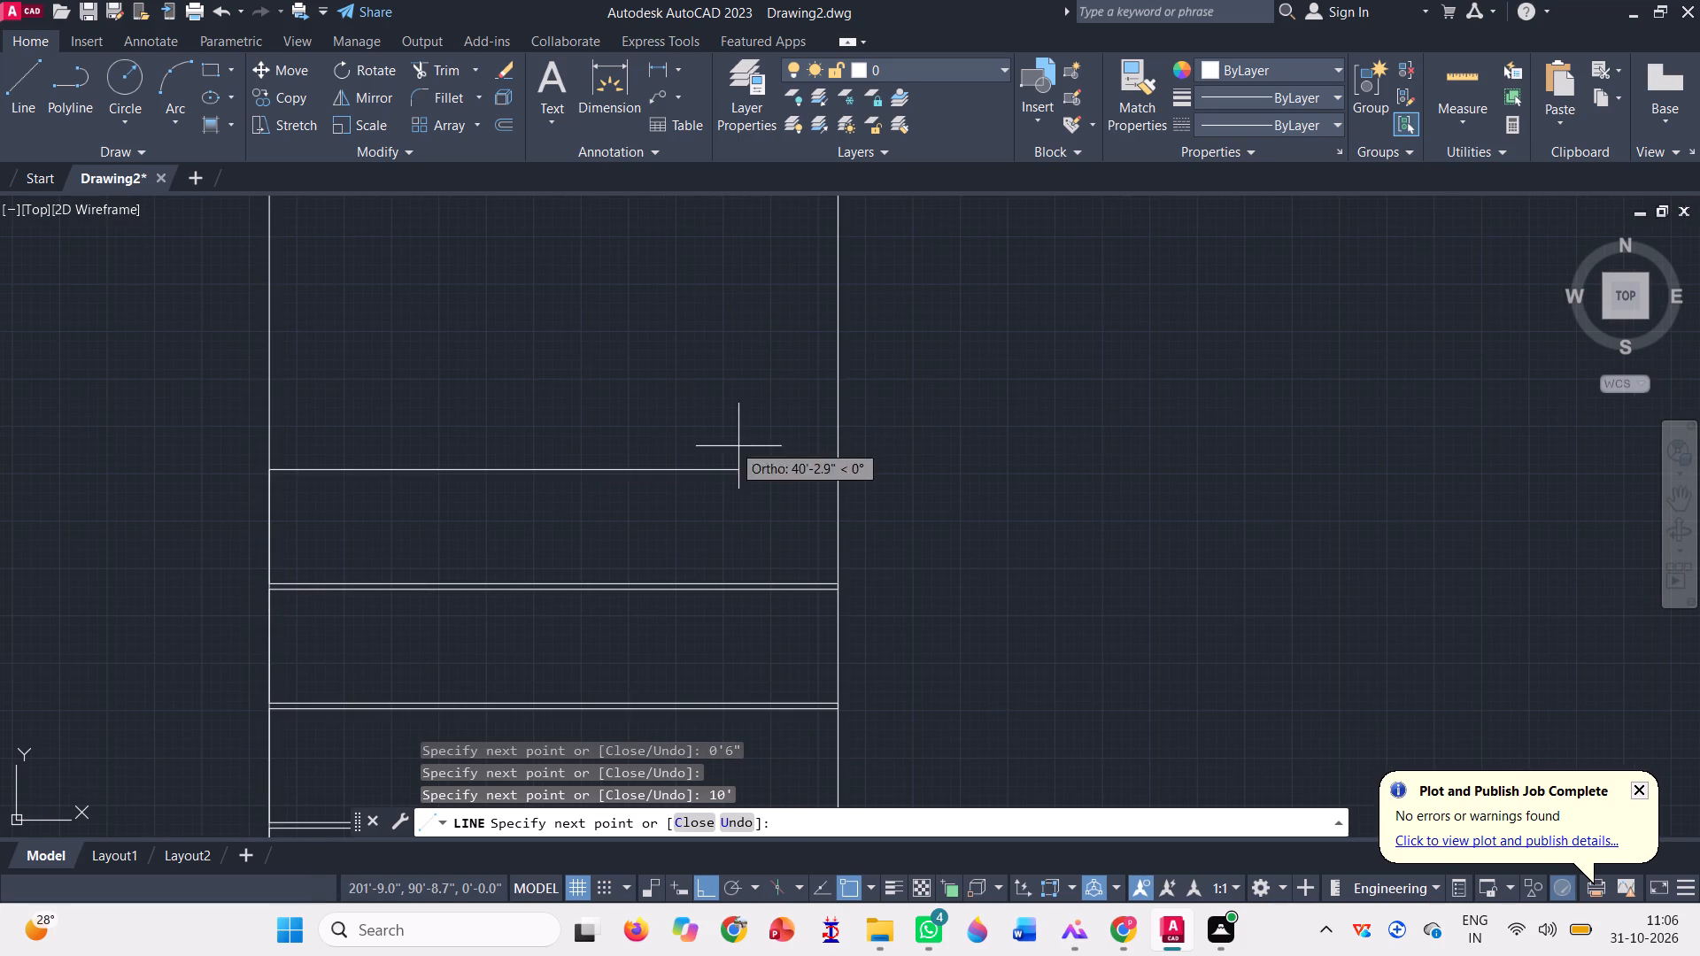
{"action": "left_click", "coordinate": [838, 474]}
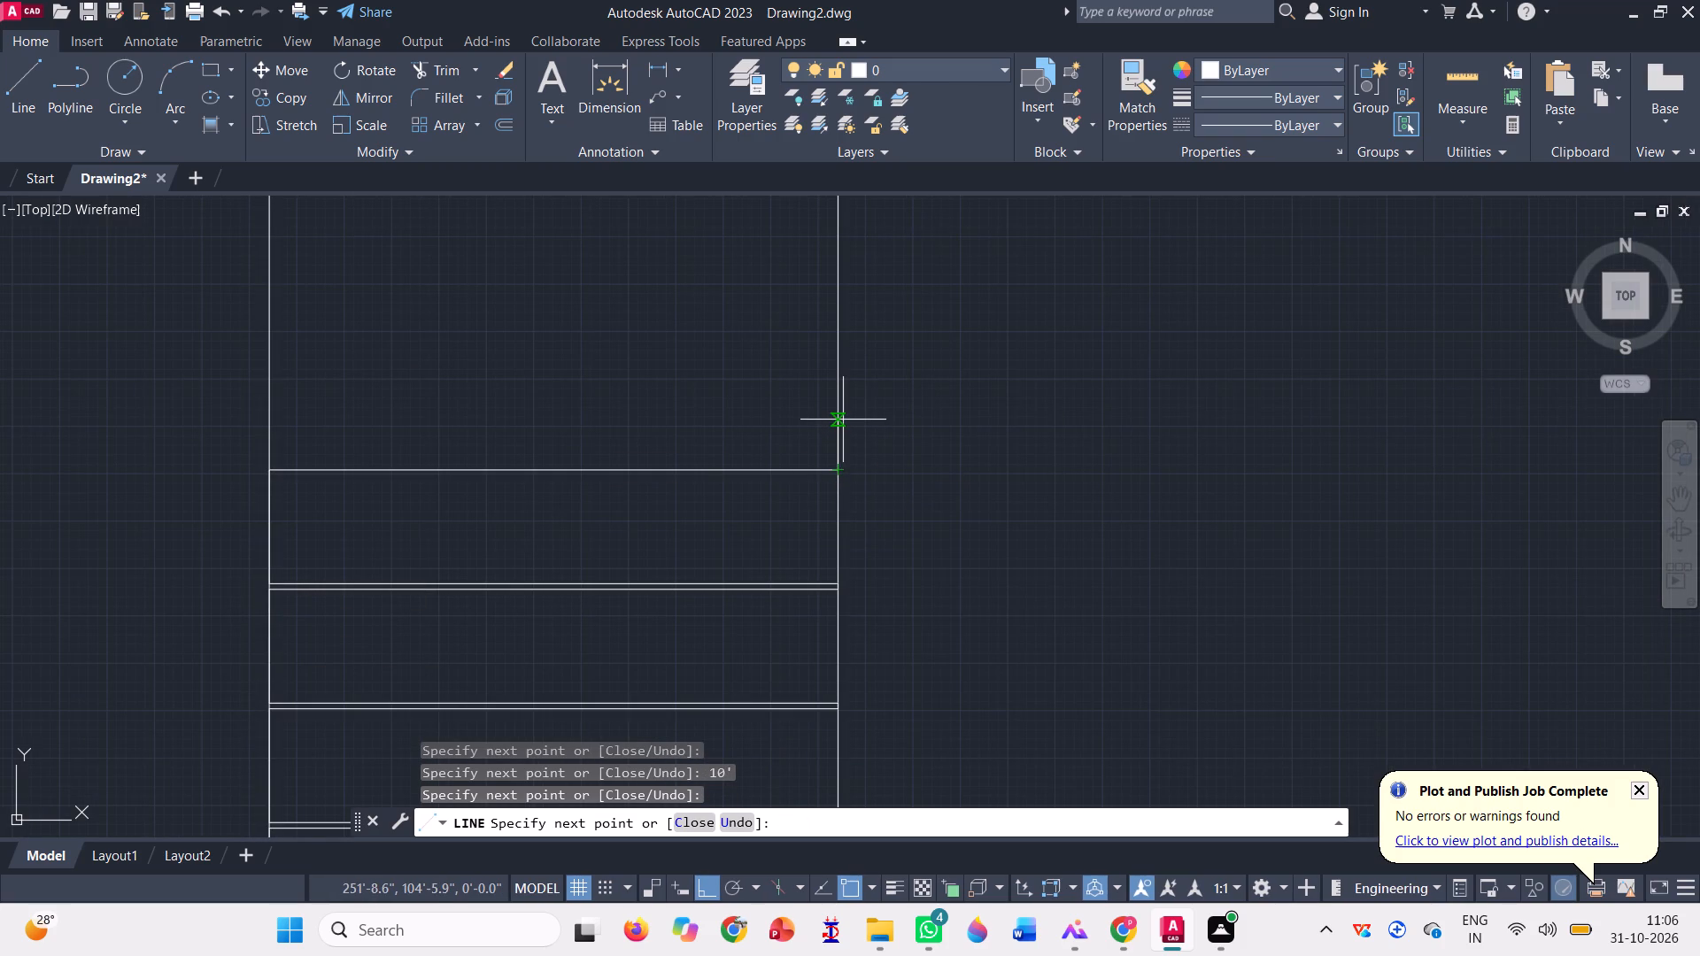
{"action": "type", "text": "0'6\""}
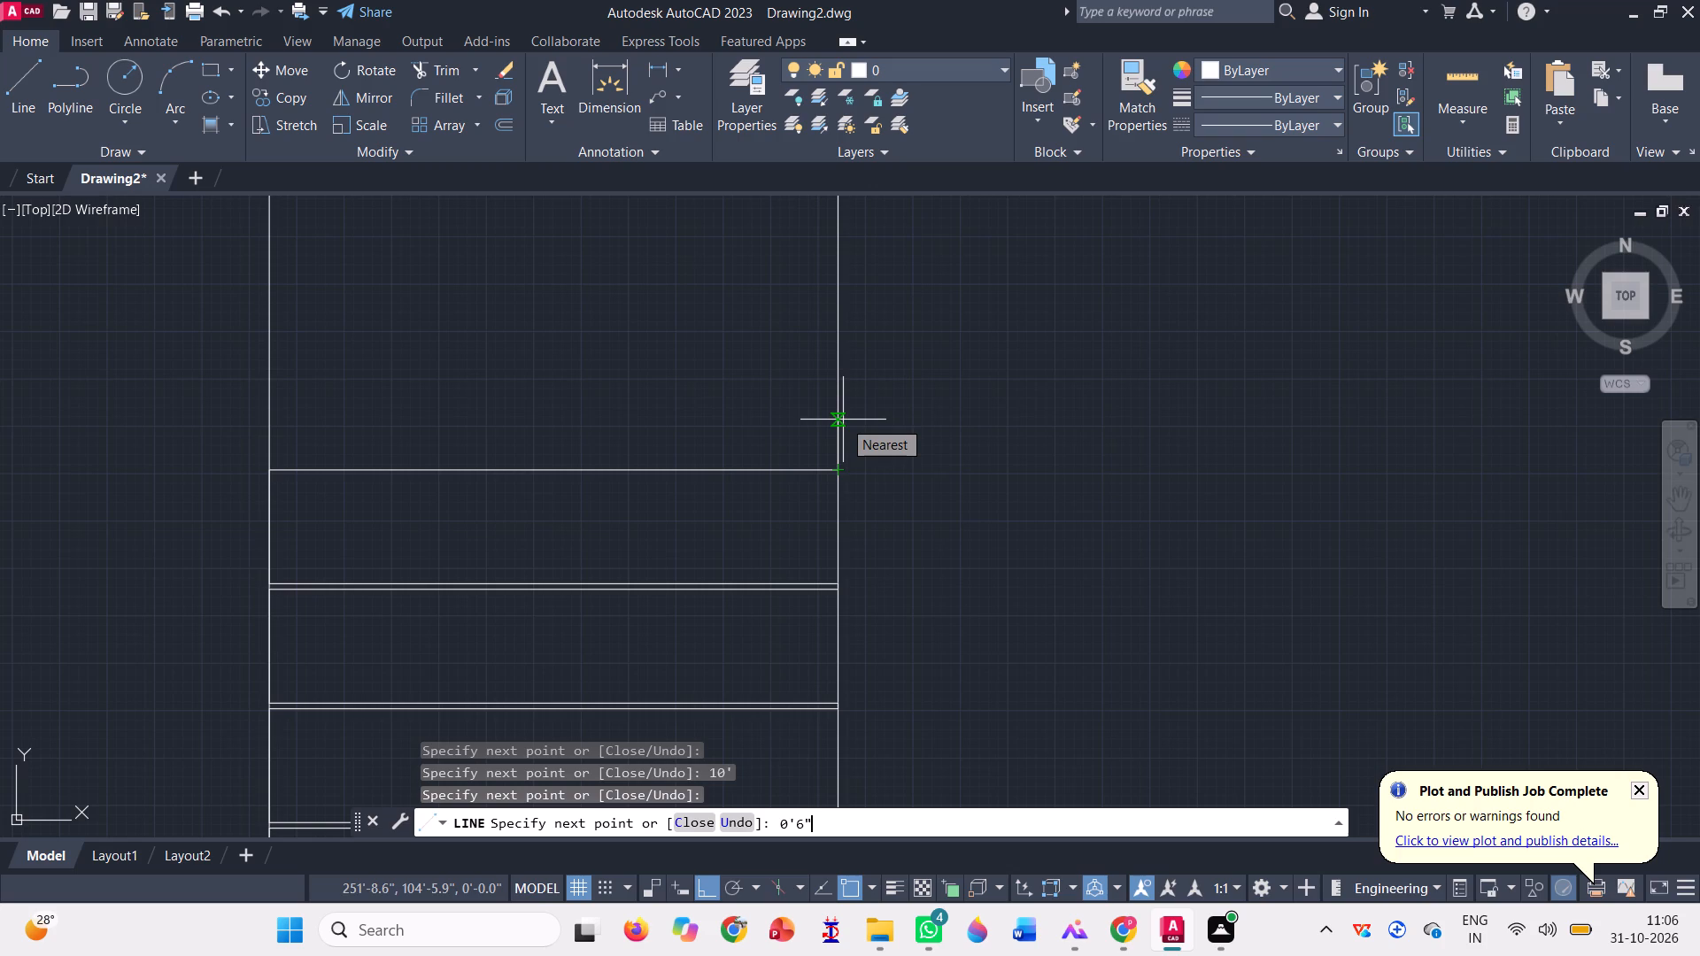
{"action": "key", "text": "Return"}
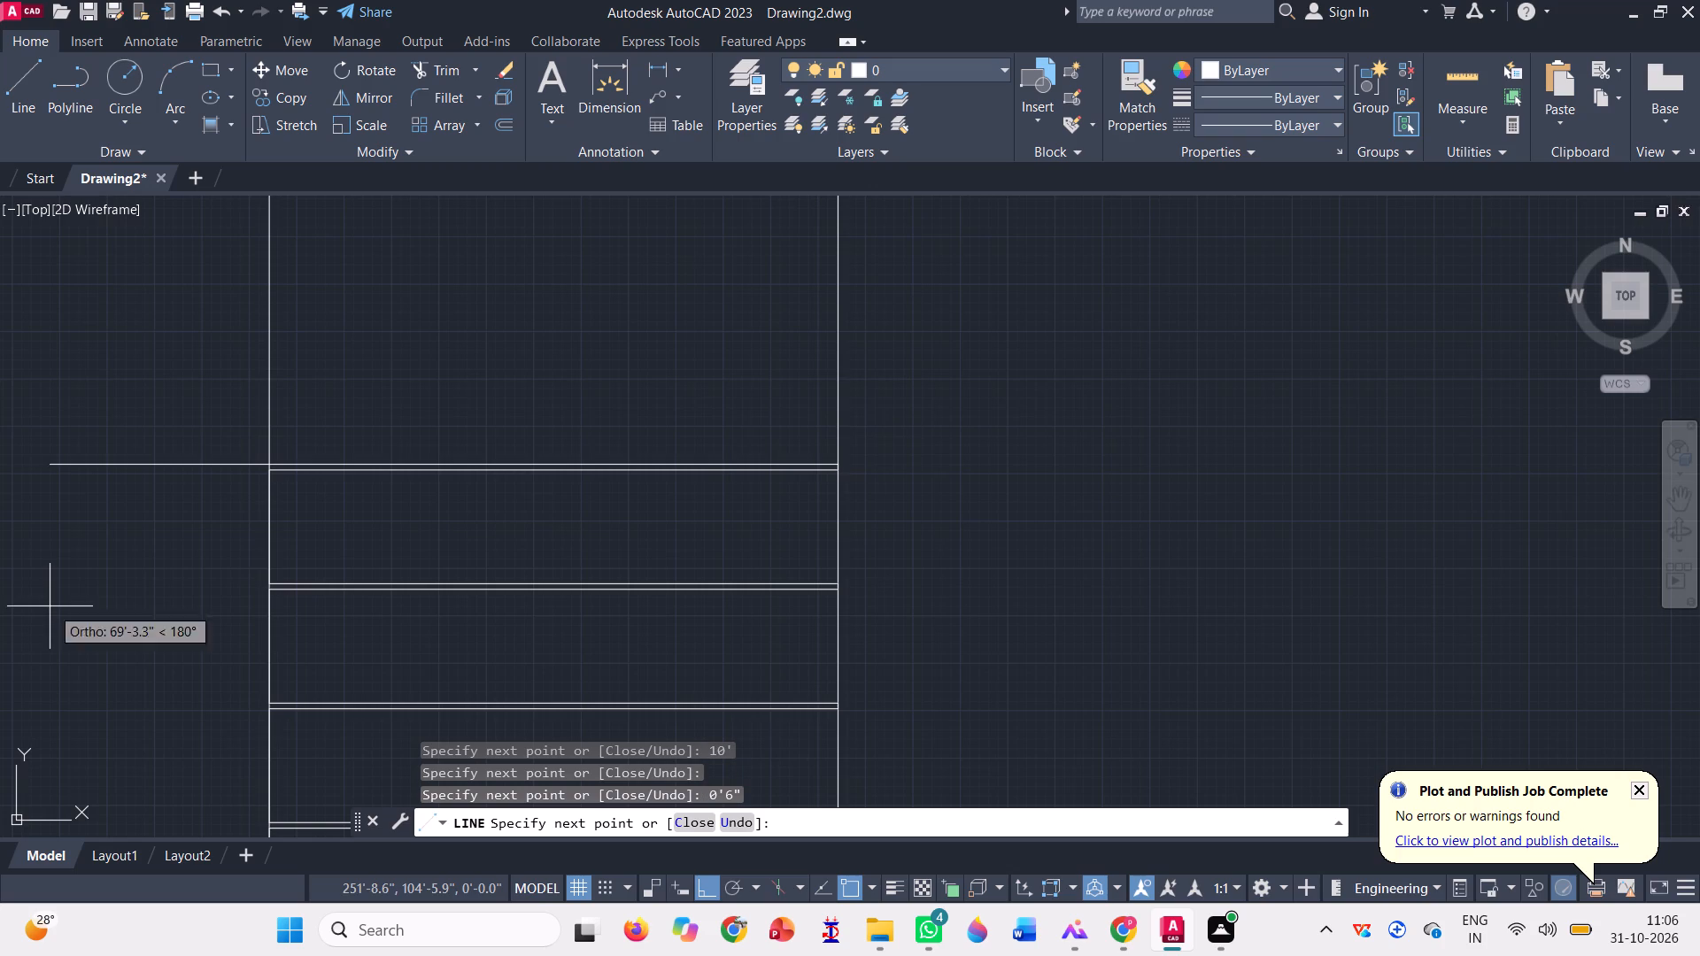
{"action": "scroll", "coordinate": [296, 444], "scroll_direction": "up", "scroll_amount": 3}
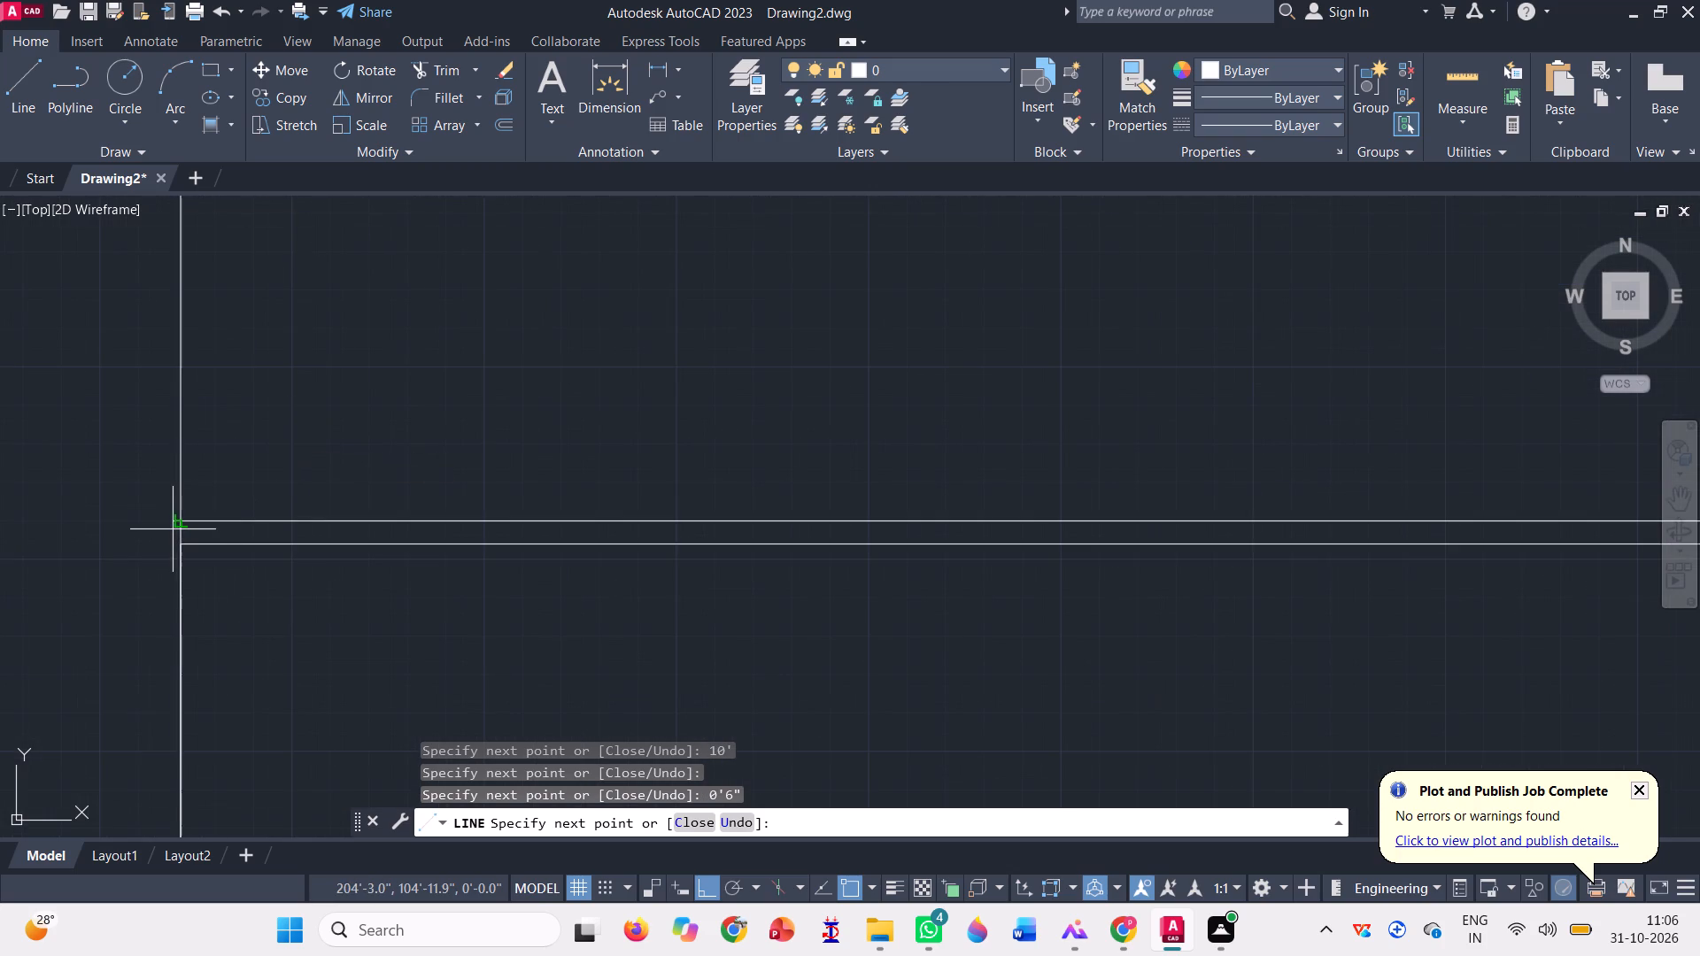
{"action": "left_click", "coordinate": [182, 519]}
{"action": "scroll", "coordinate": [189, 574], "scroll_direction": "down", "scroll_amount": 5}
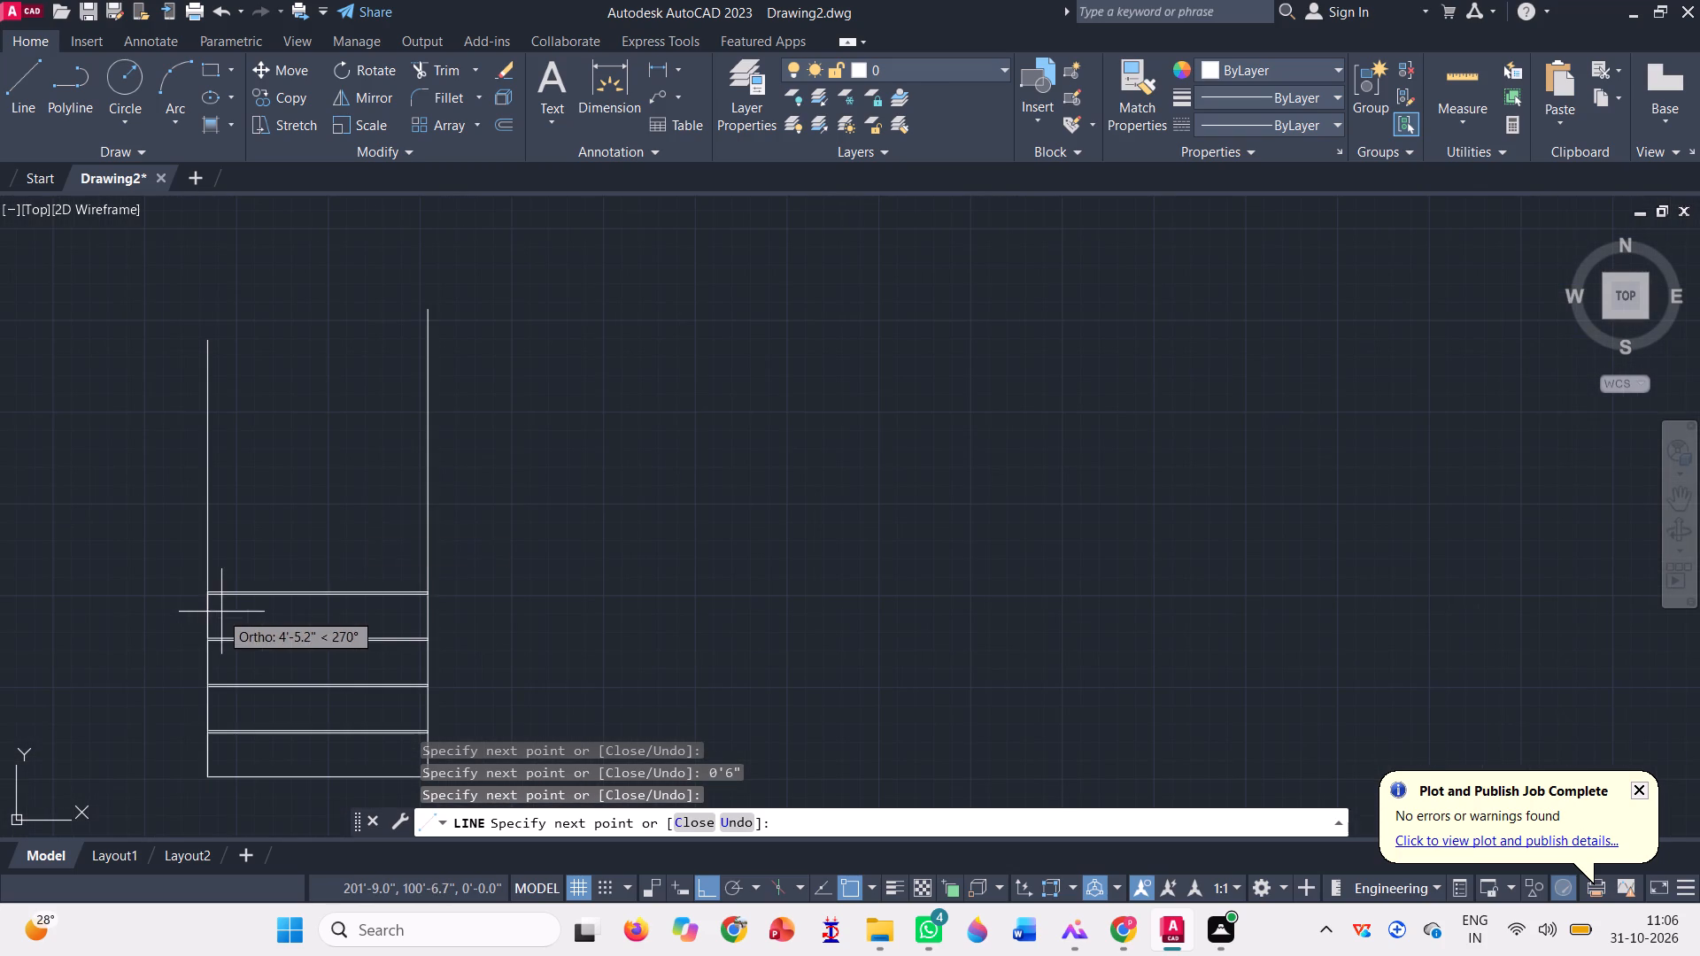
{"action": "key", "text": "space"}
Move the outline and its four strips horizontally to the right, clear of the duplicate vertical segments.
{"action": "scroll", "coordinate": [326, 472], "scroll_direction": "down", "scroll_amount": 1}
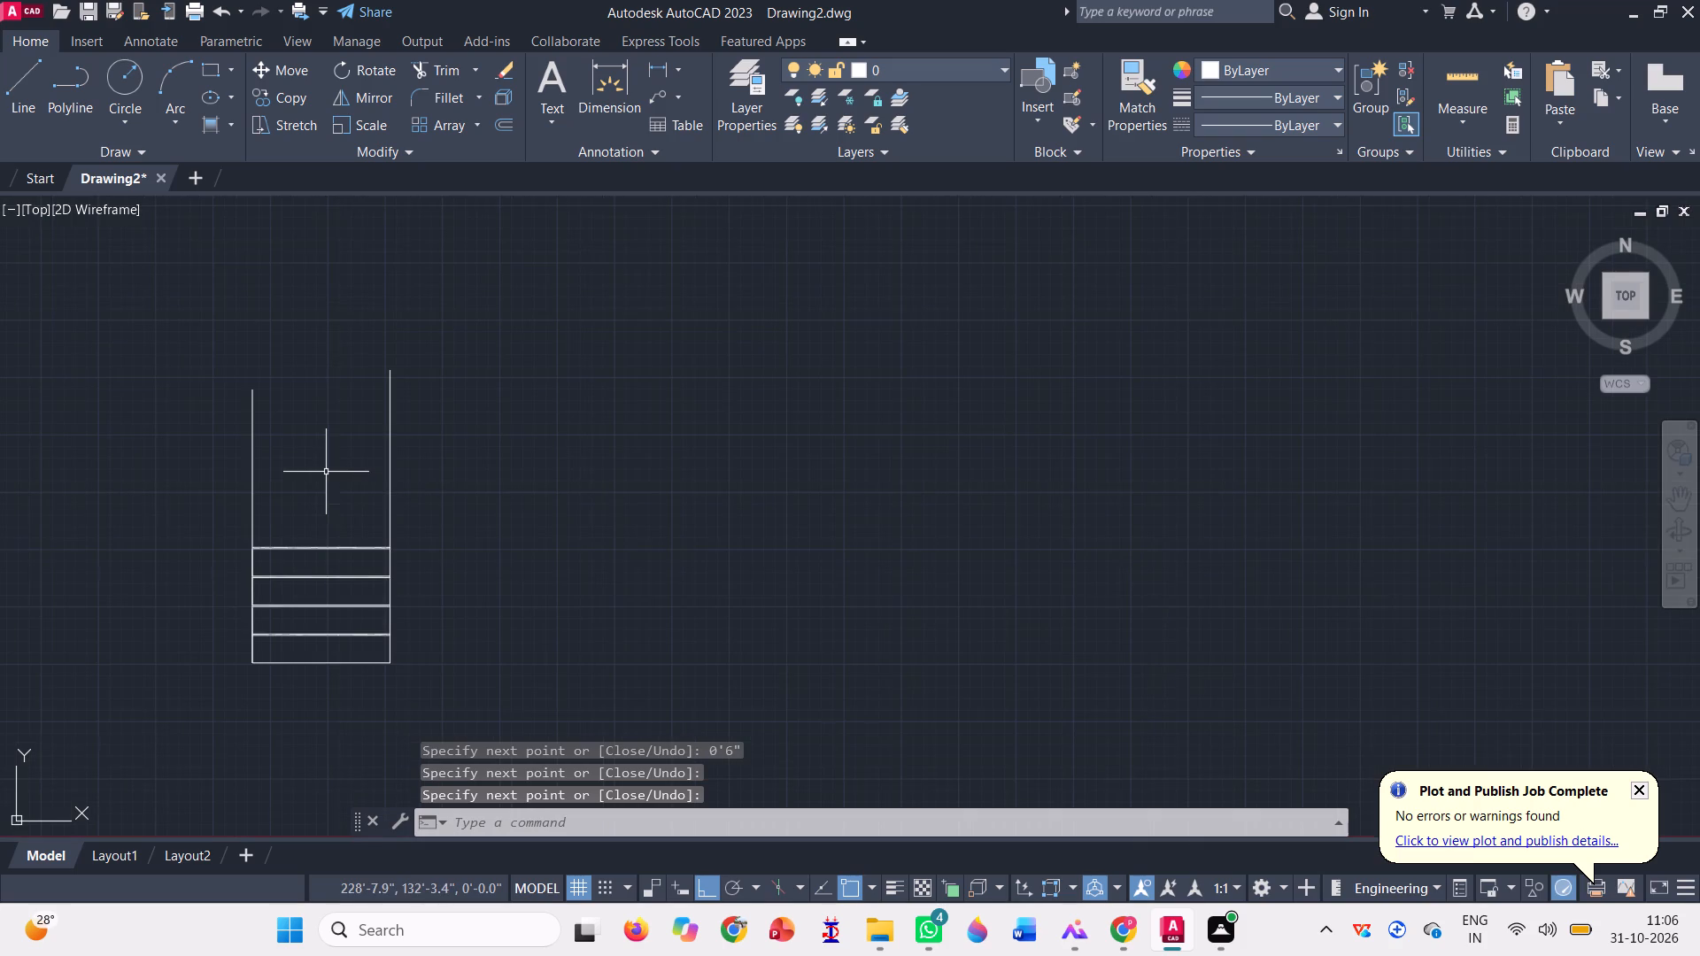
{"action": "left_click", "coordinate": [494, 449]}
{"action": "left_click", "coordinate": [115, 390]}
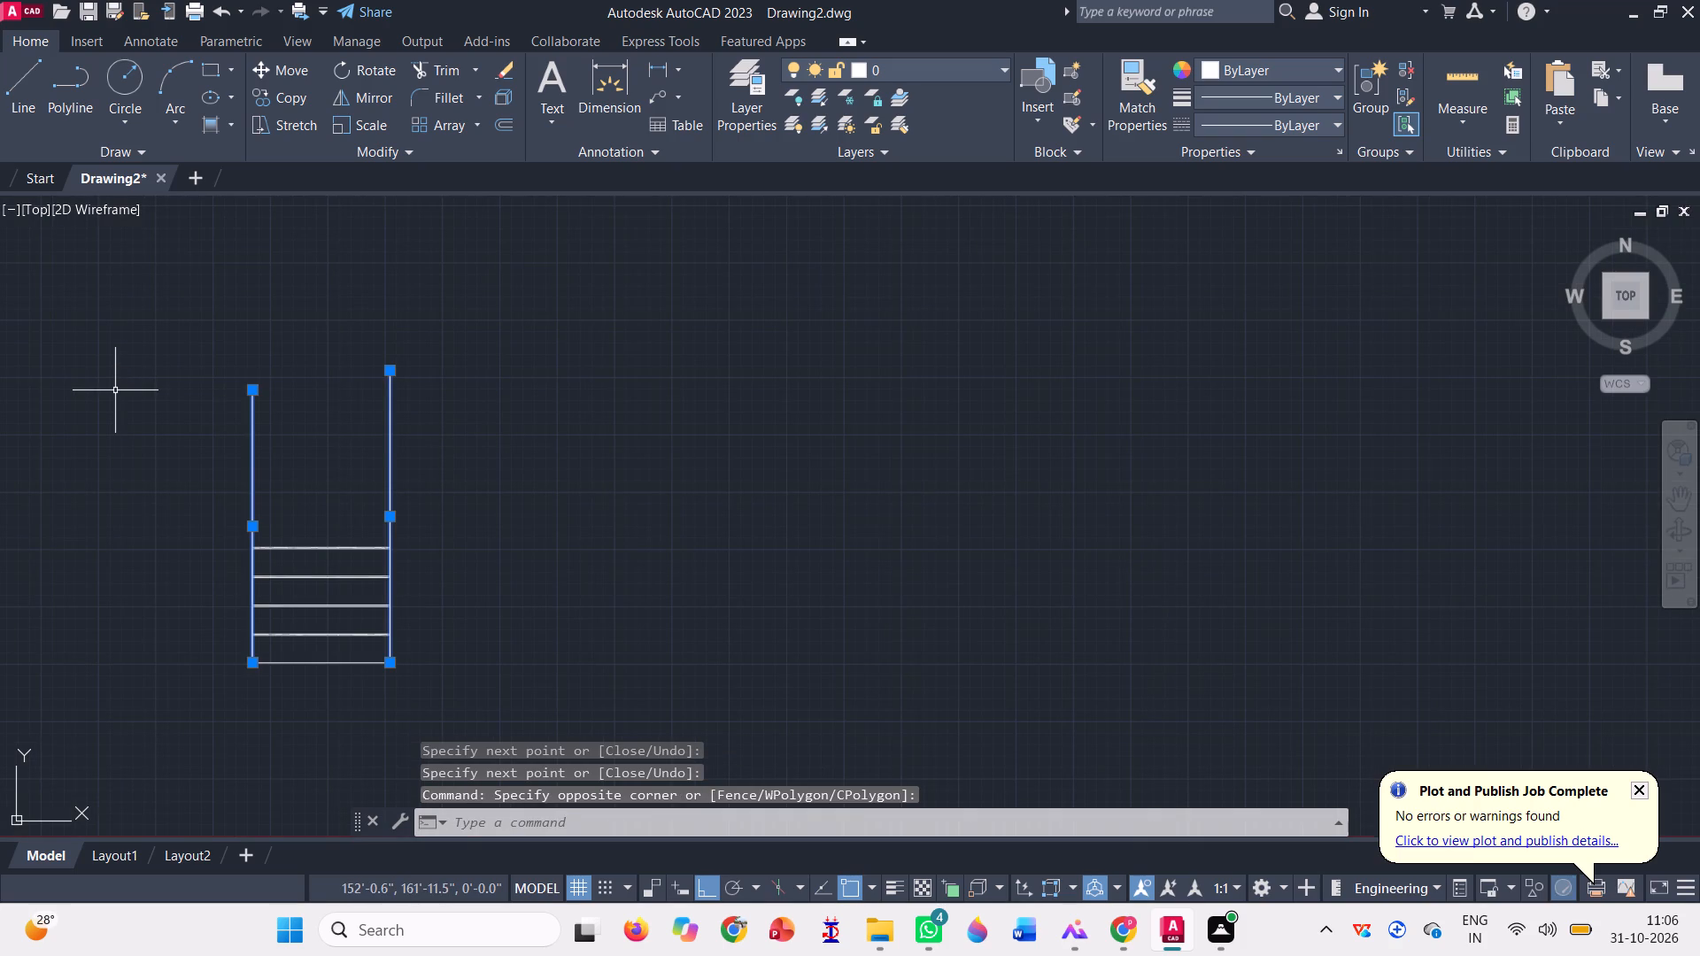
{"action": "left_click", "coordinate": [339, 704]}
{"action": "left_click", "coordinate": [280, 518]}
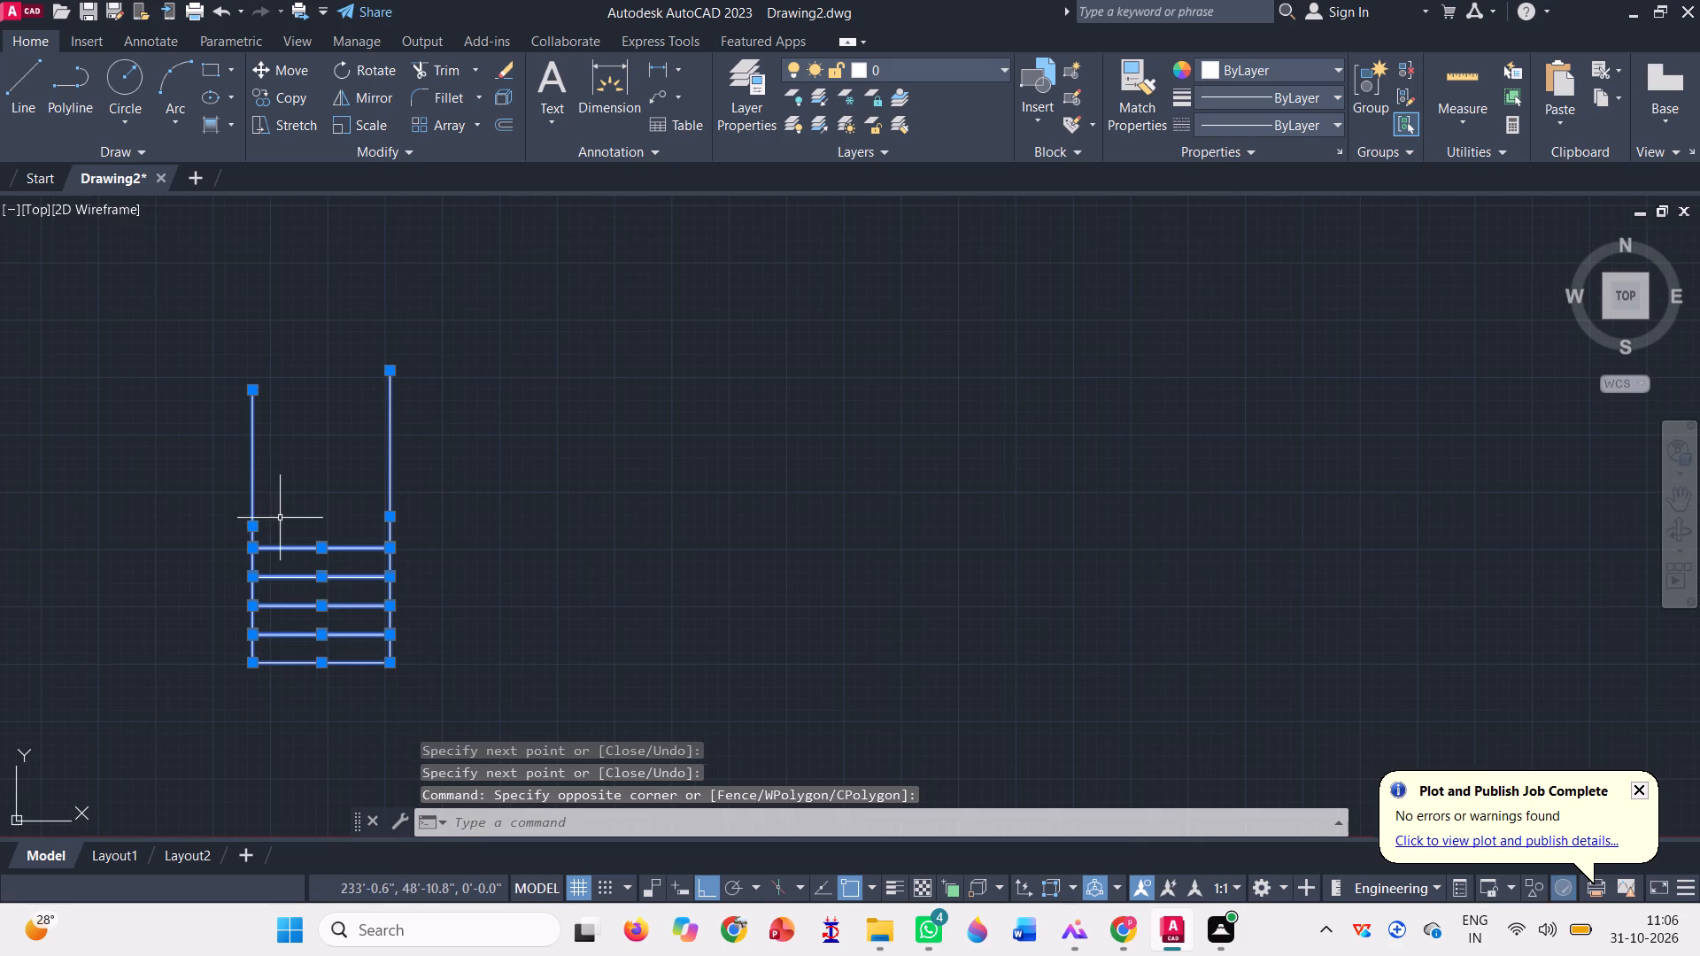
{"action": "type", "text": "m"}
{"action": "key", "text": "space"}
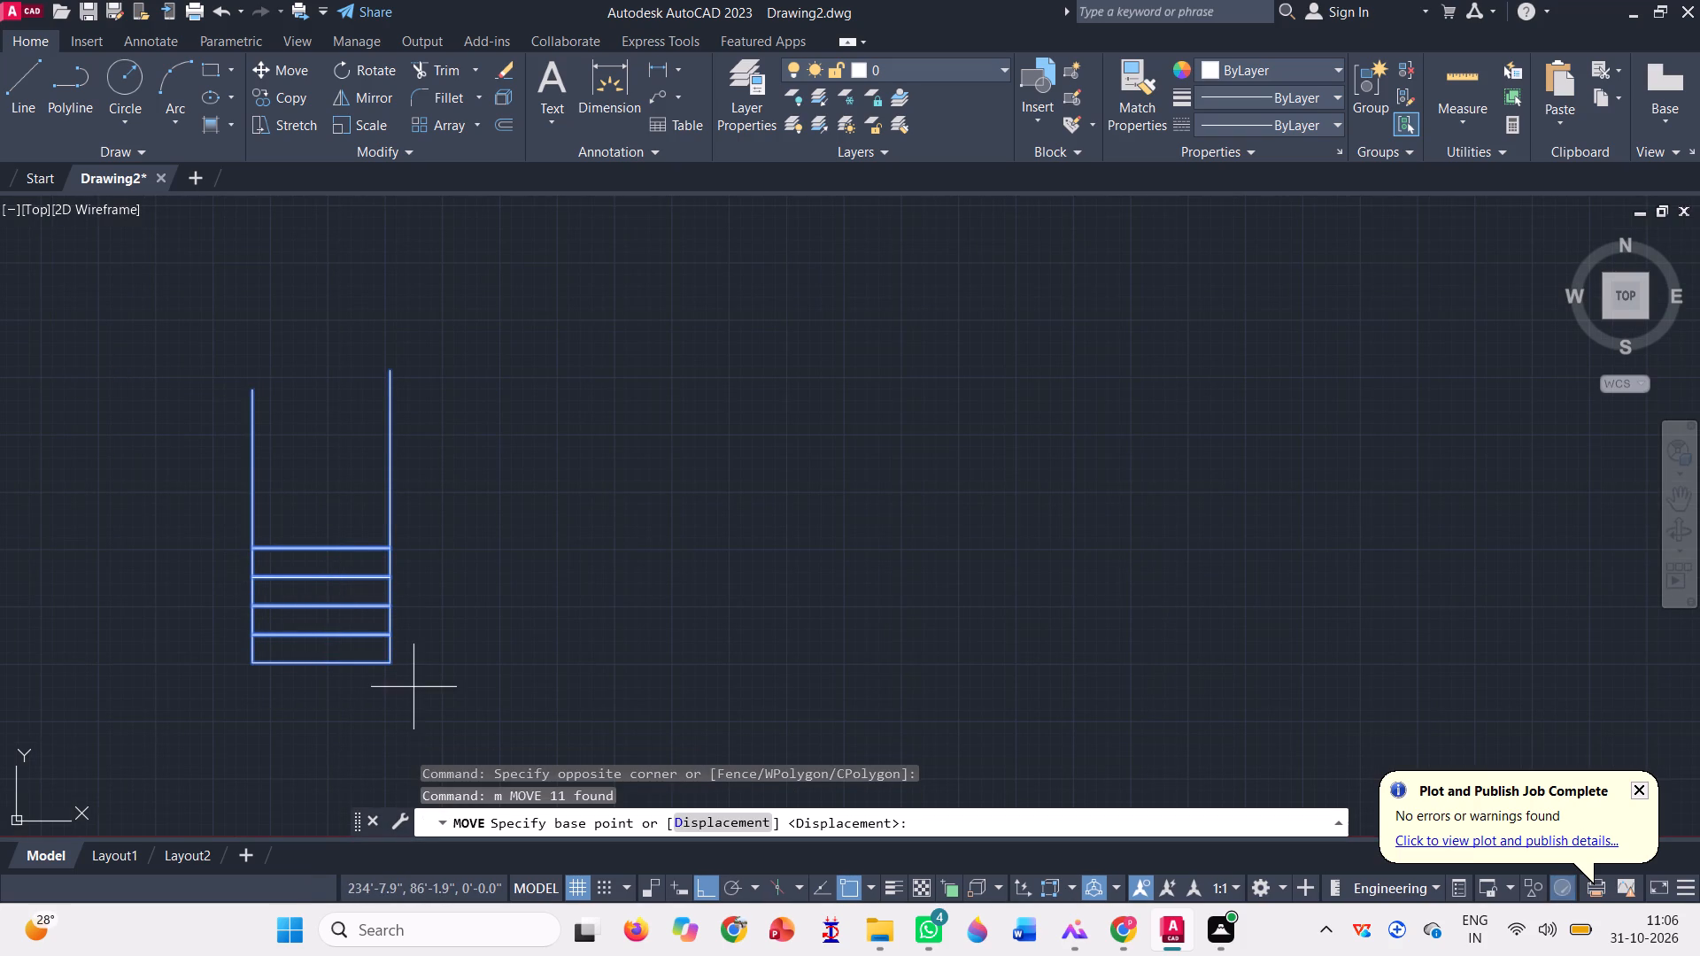
{"action": "scroll", "coordinate": [413, 687], "scroll_direction": "up", "scroll_amount": 2}
{"action": "left_click", "coordinate": [353, 628]}
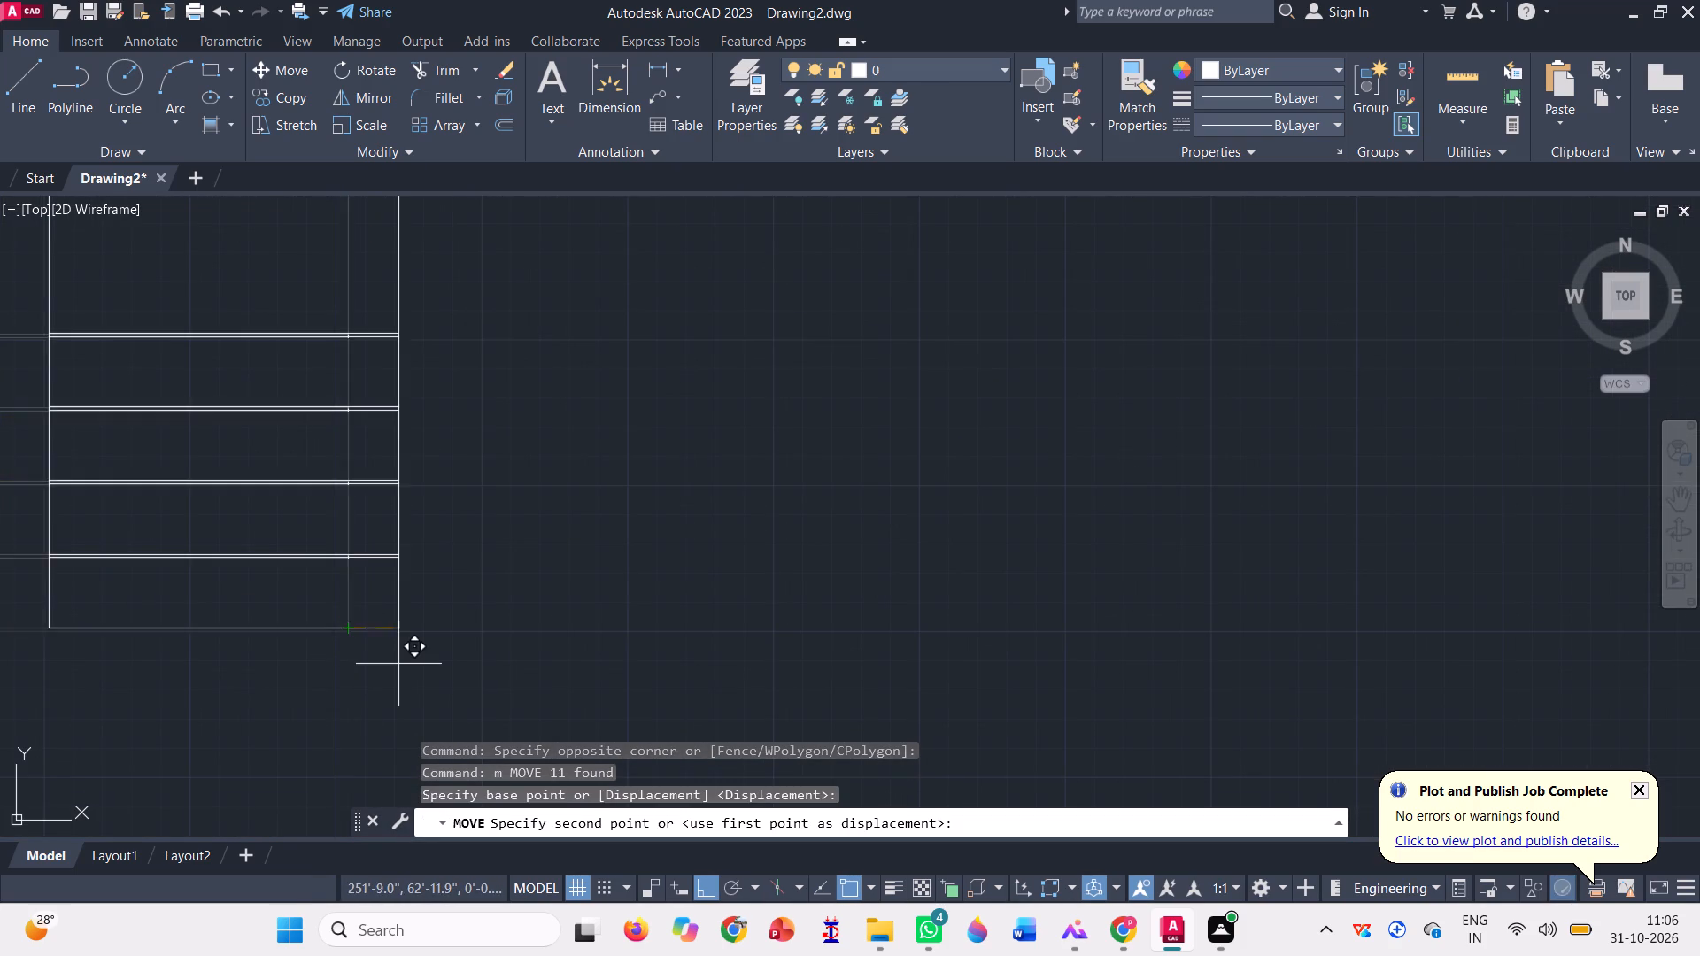
{"action": "scroll", "coordinate": [398, 664], "scroll_direction": "down", "scroll_amount": 2}
{"action": "left_click", "coordinate": [768, 613]}
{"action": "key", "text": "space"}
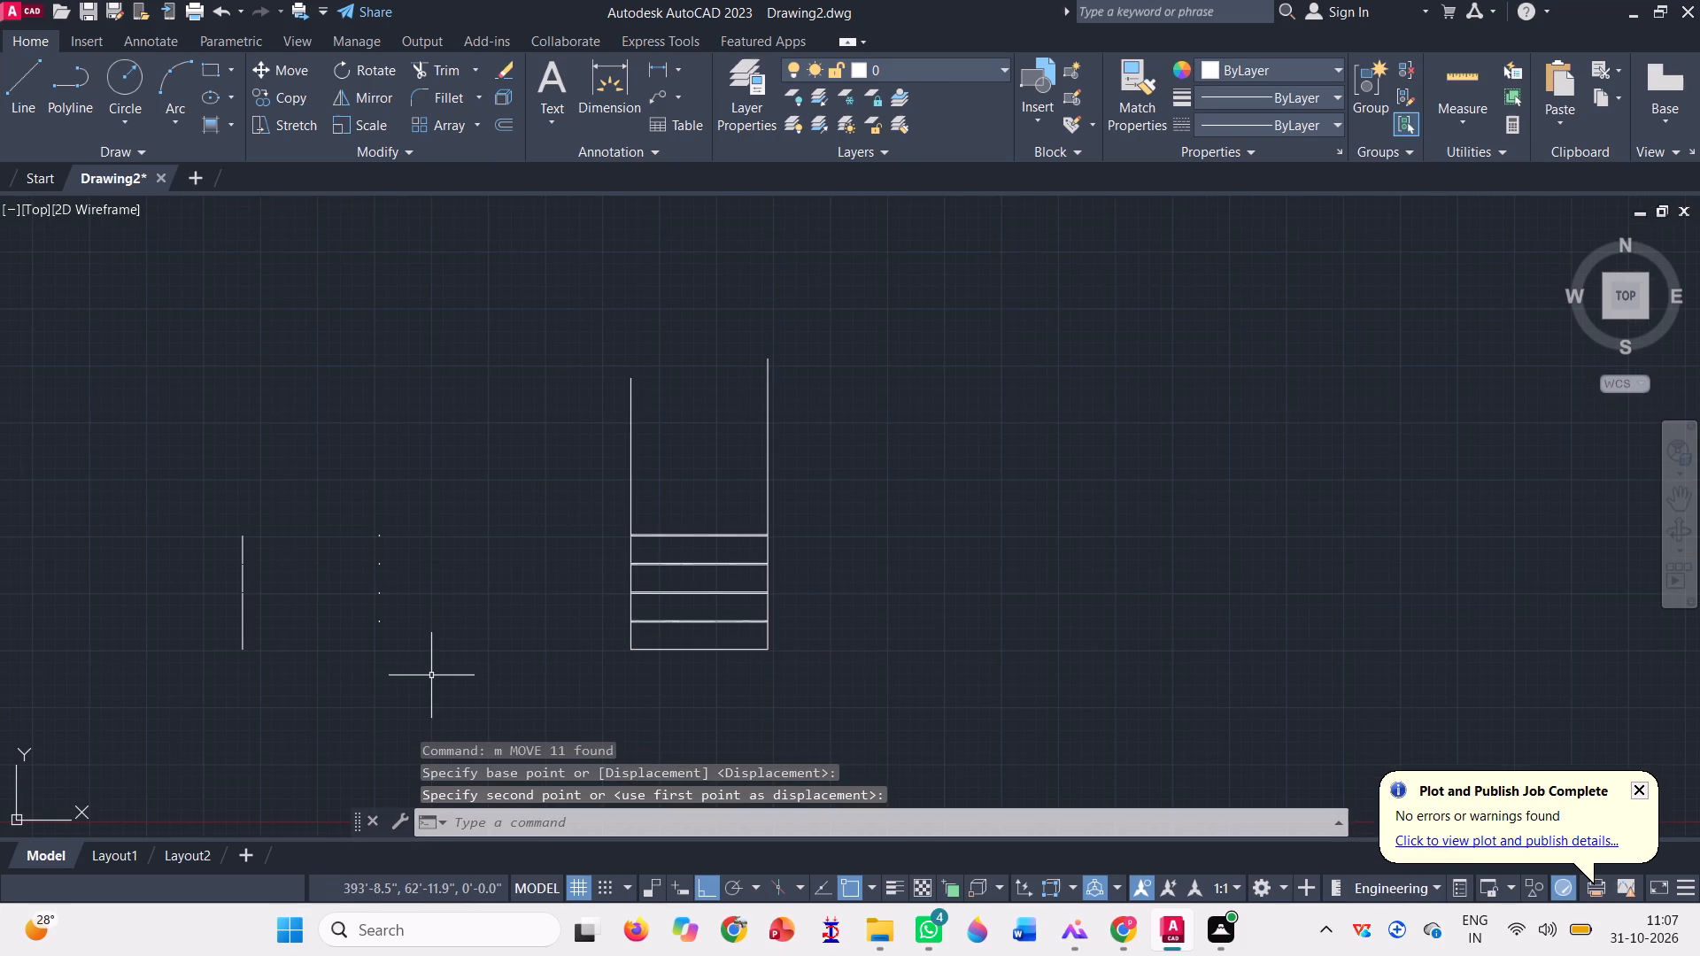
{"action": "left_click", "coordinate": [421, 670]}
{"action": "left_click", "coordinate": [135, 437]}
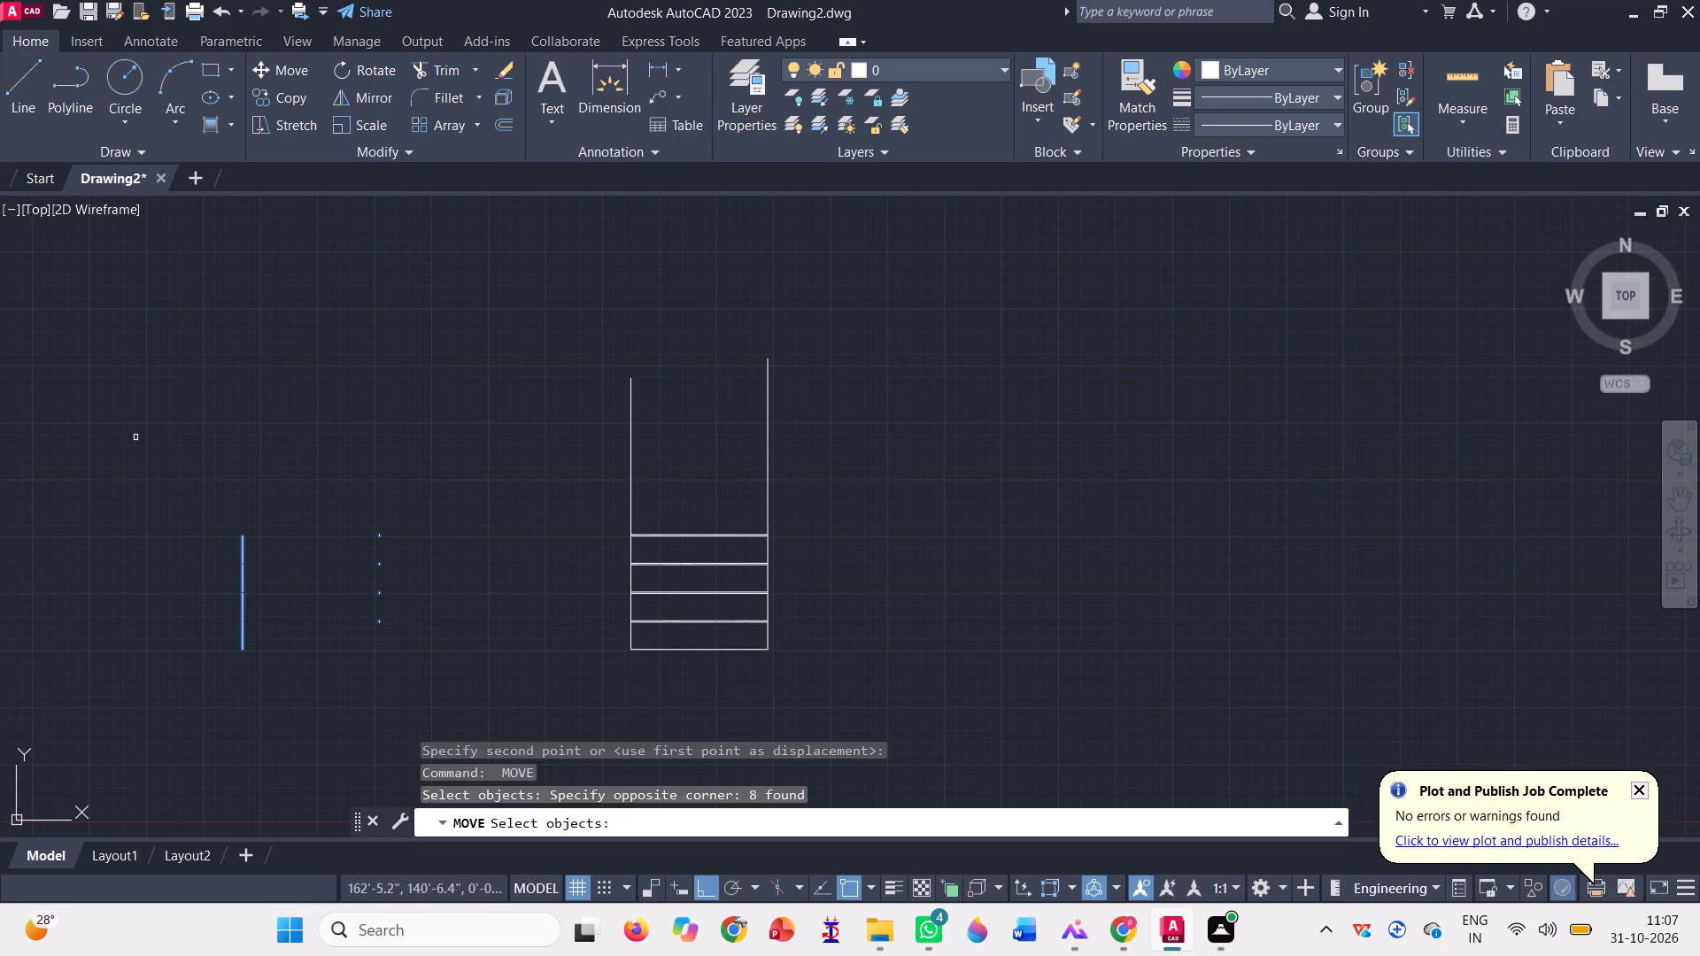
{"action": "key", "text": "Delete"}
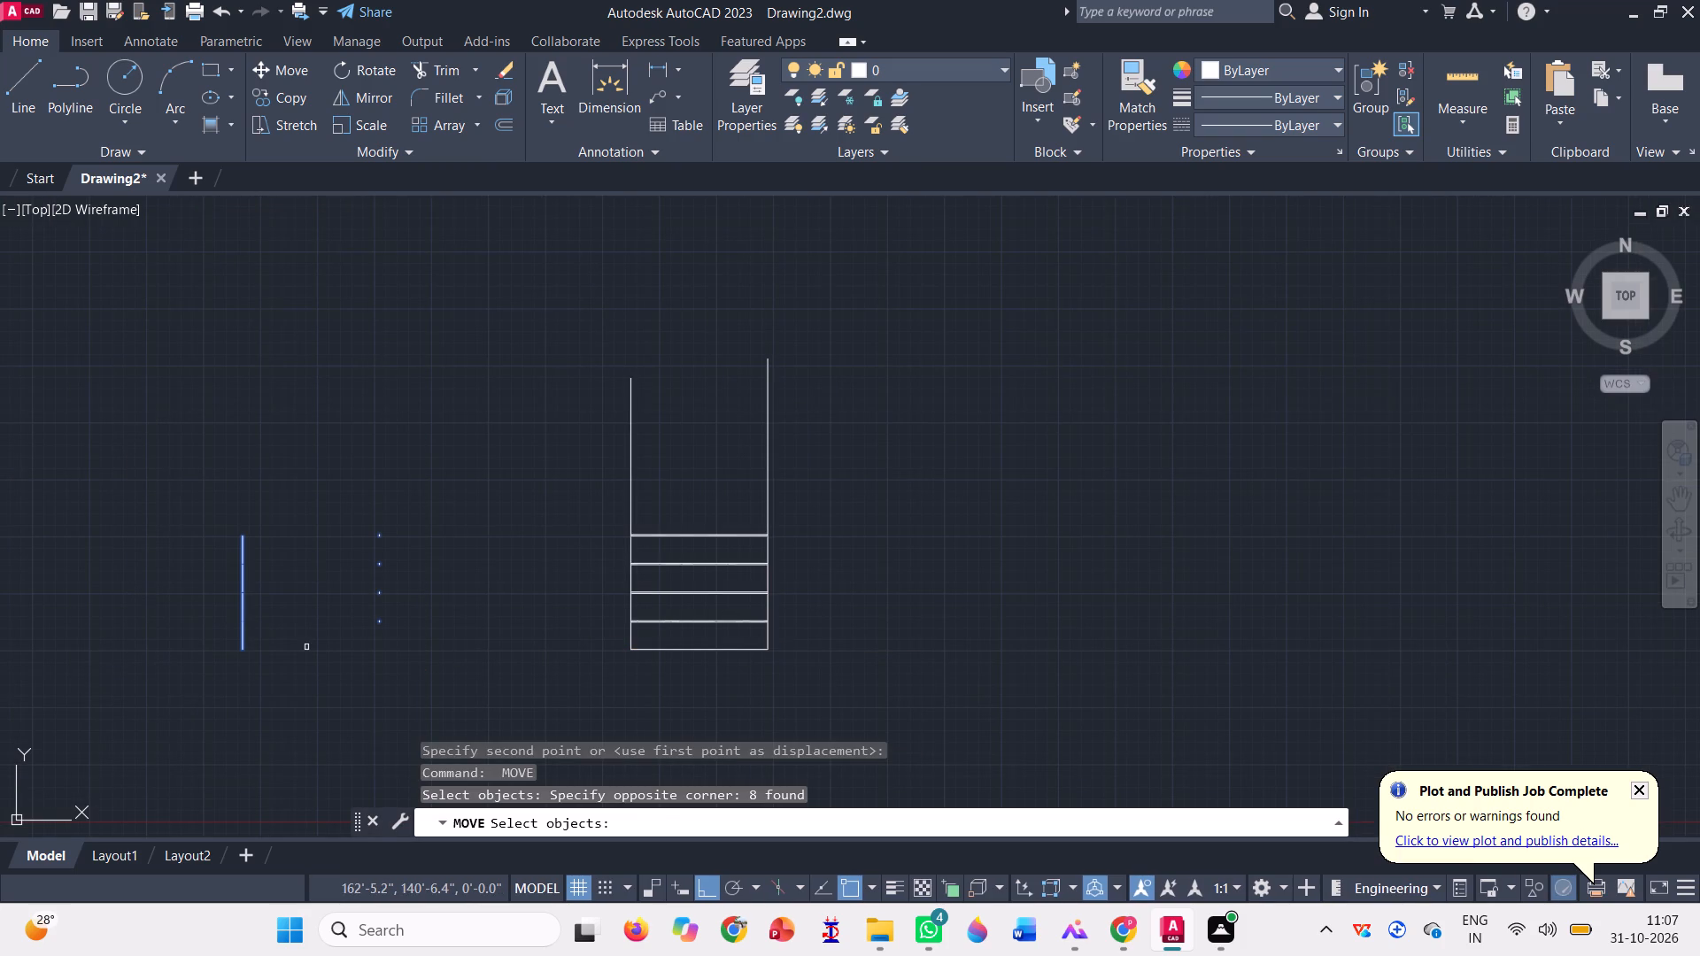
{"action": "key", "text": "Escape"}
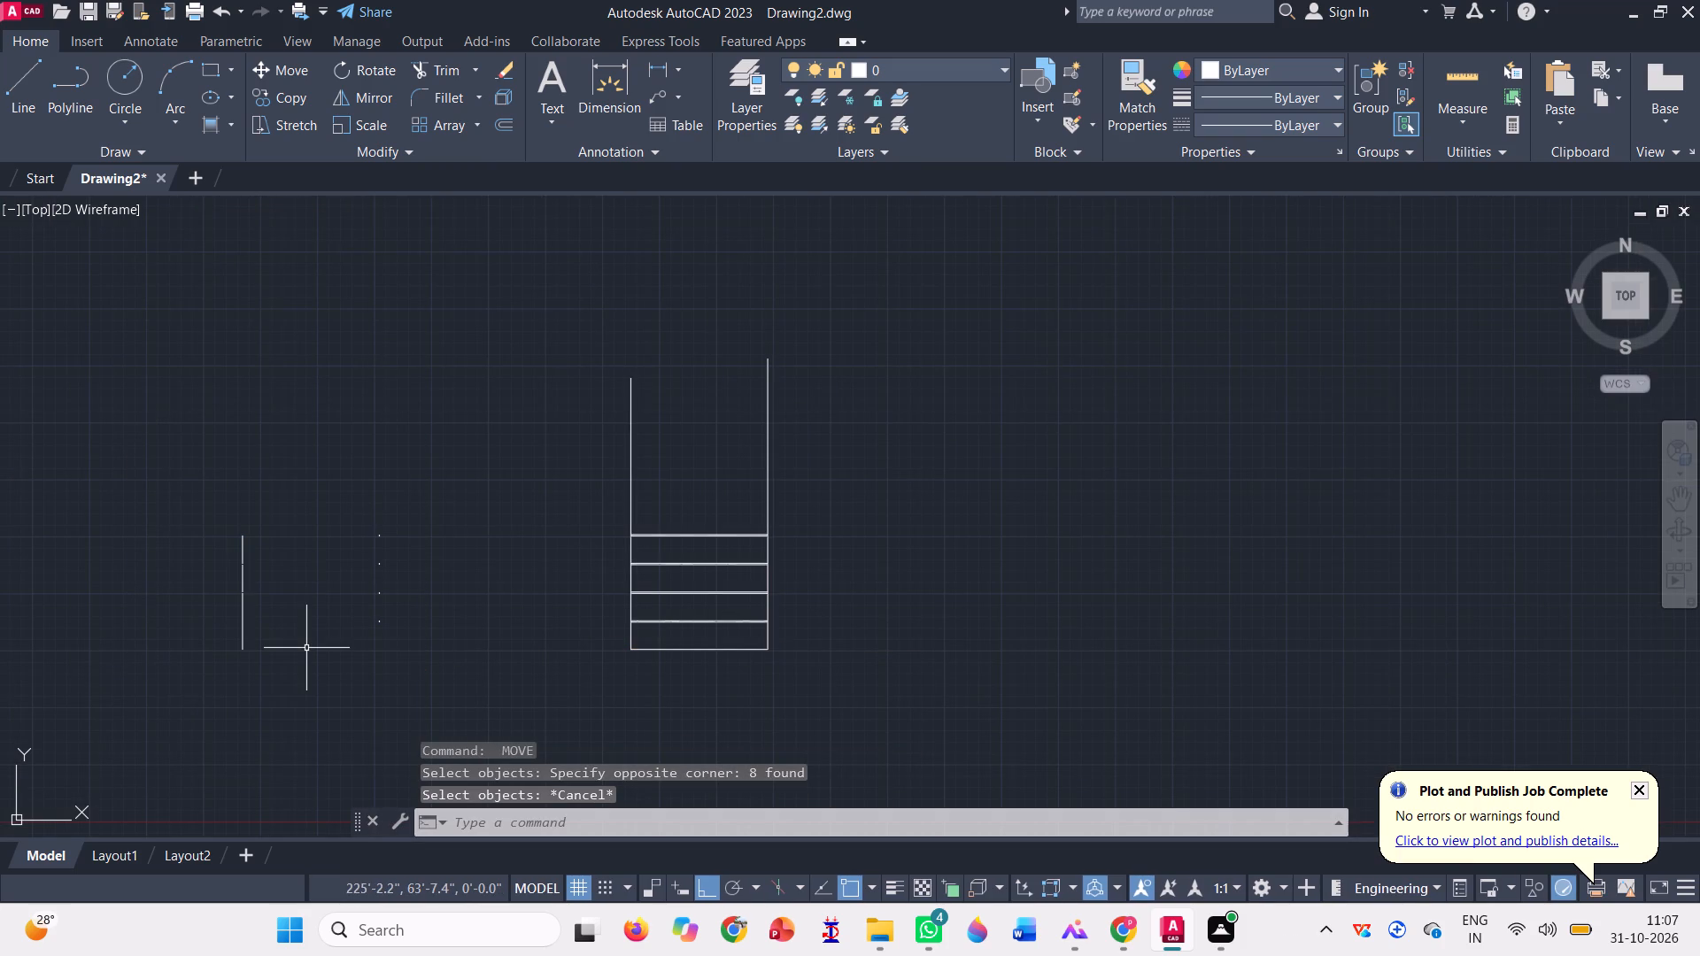
Delete the leftover short vertical segments at the outline's former location.
{"action": "left_click", "coordinate": [427, 681]}
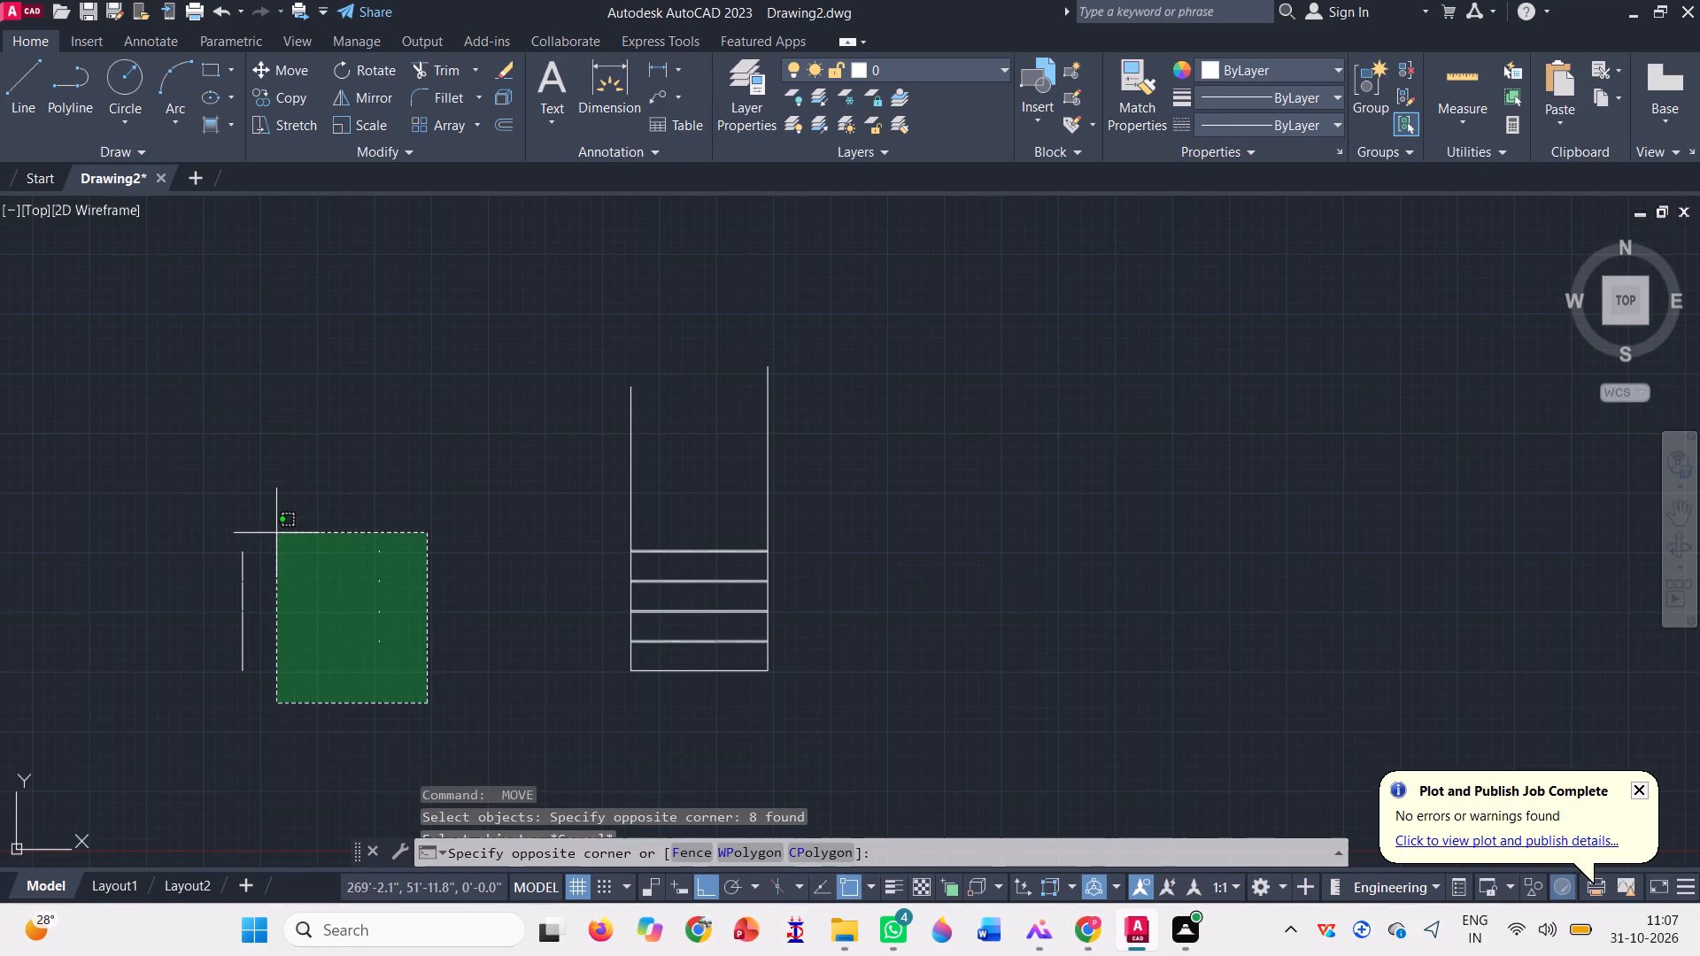
{"action": "left_click", "coordinate": [199, 506]}
{"action": "key", "text": "Delete"}
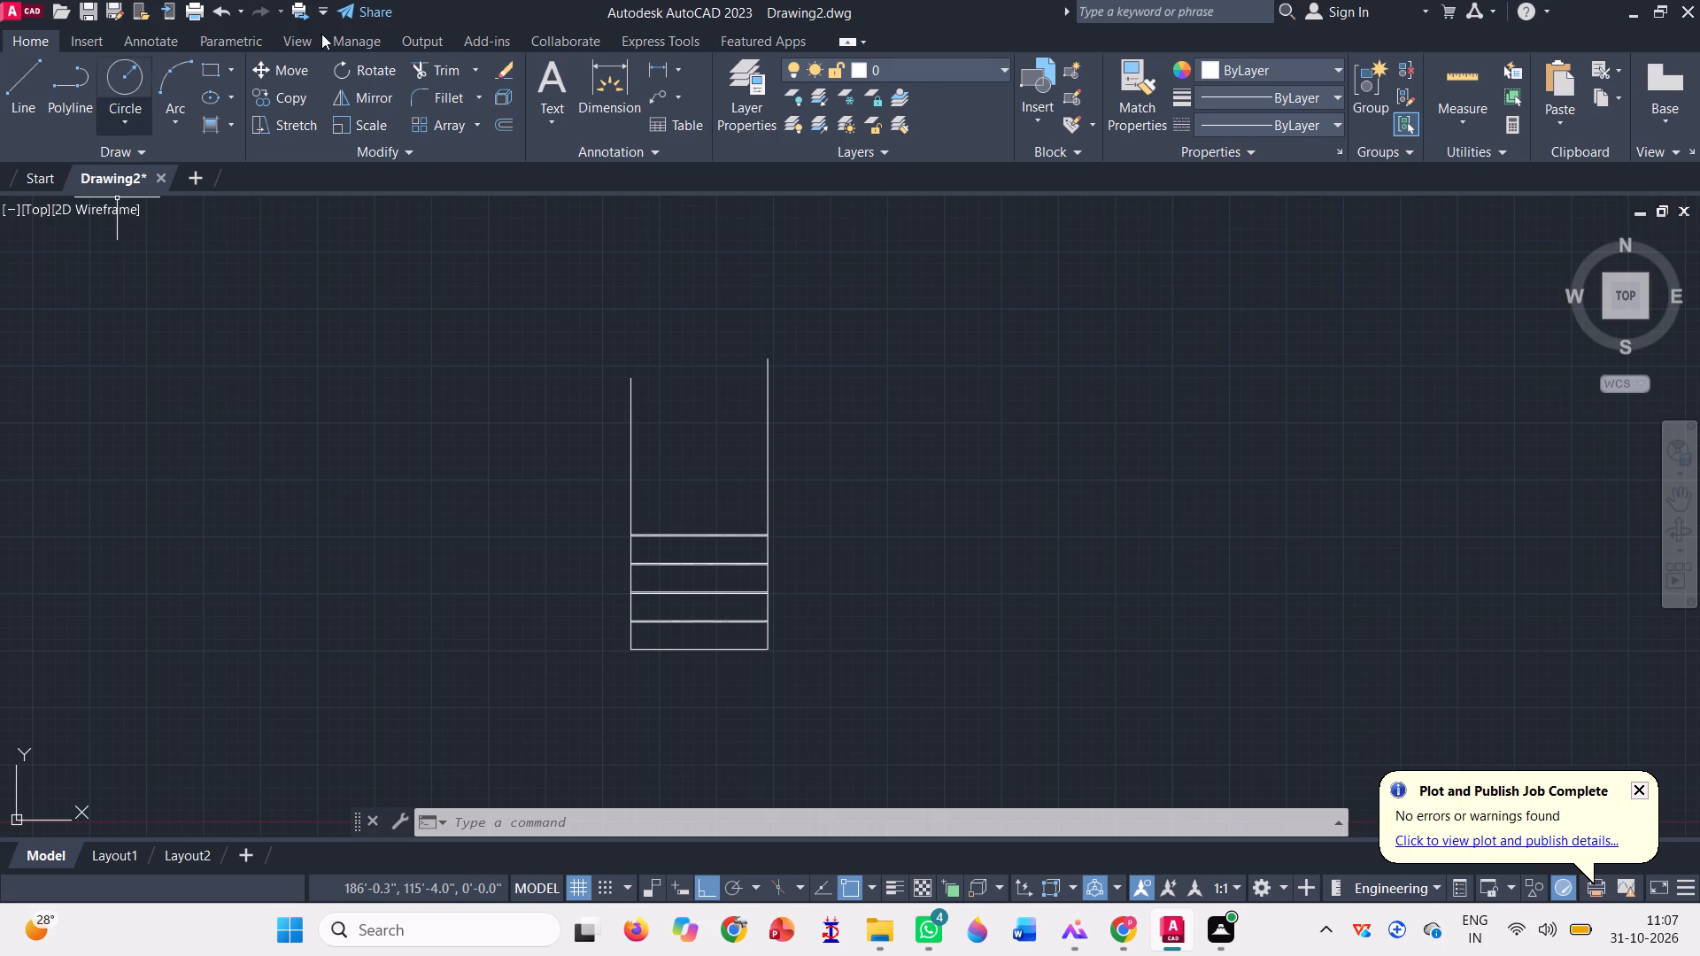
Trim both side lines of the outline where they extend above the top strip.
{"action": "left_click", "coordinate": [411, 70]}
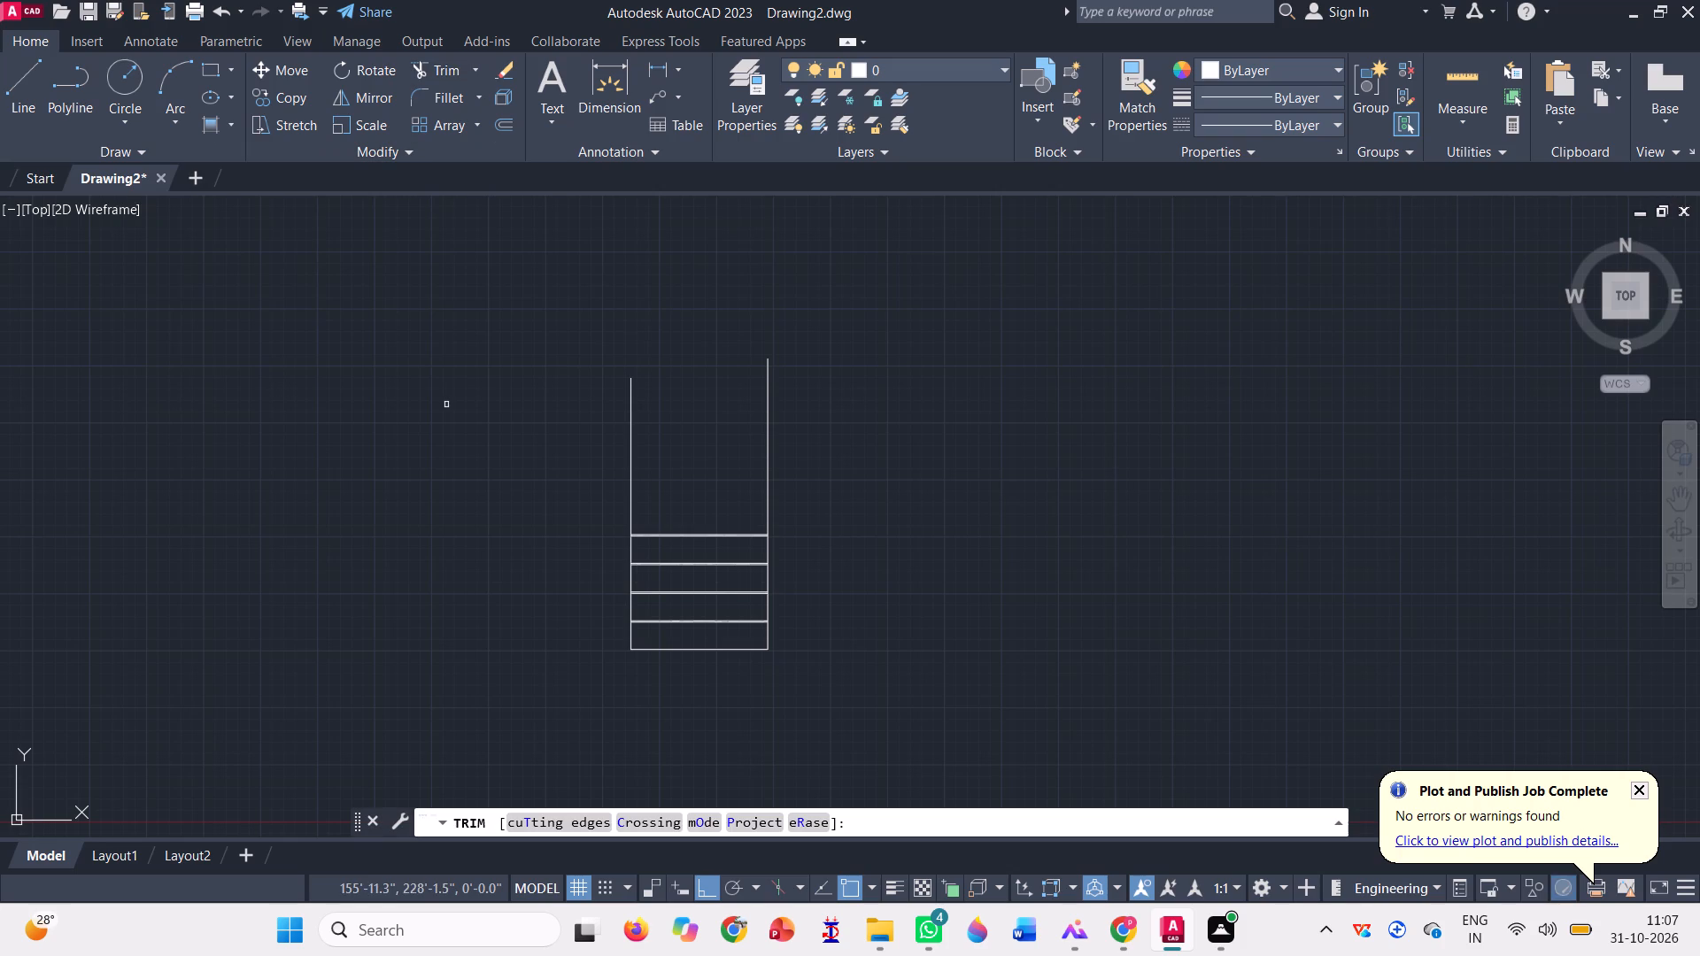
{"action": "left_click", "coordinate": [568, 437]}
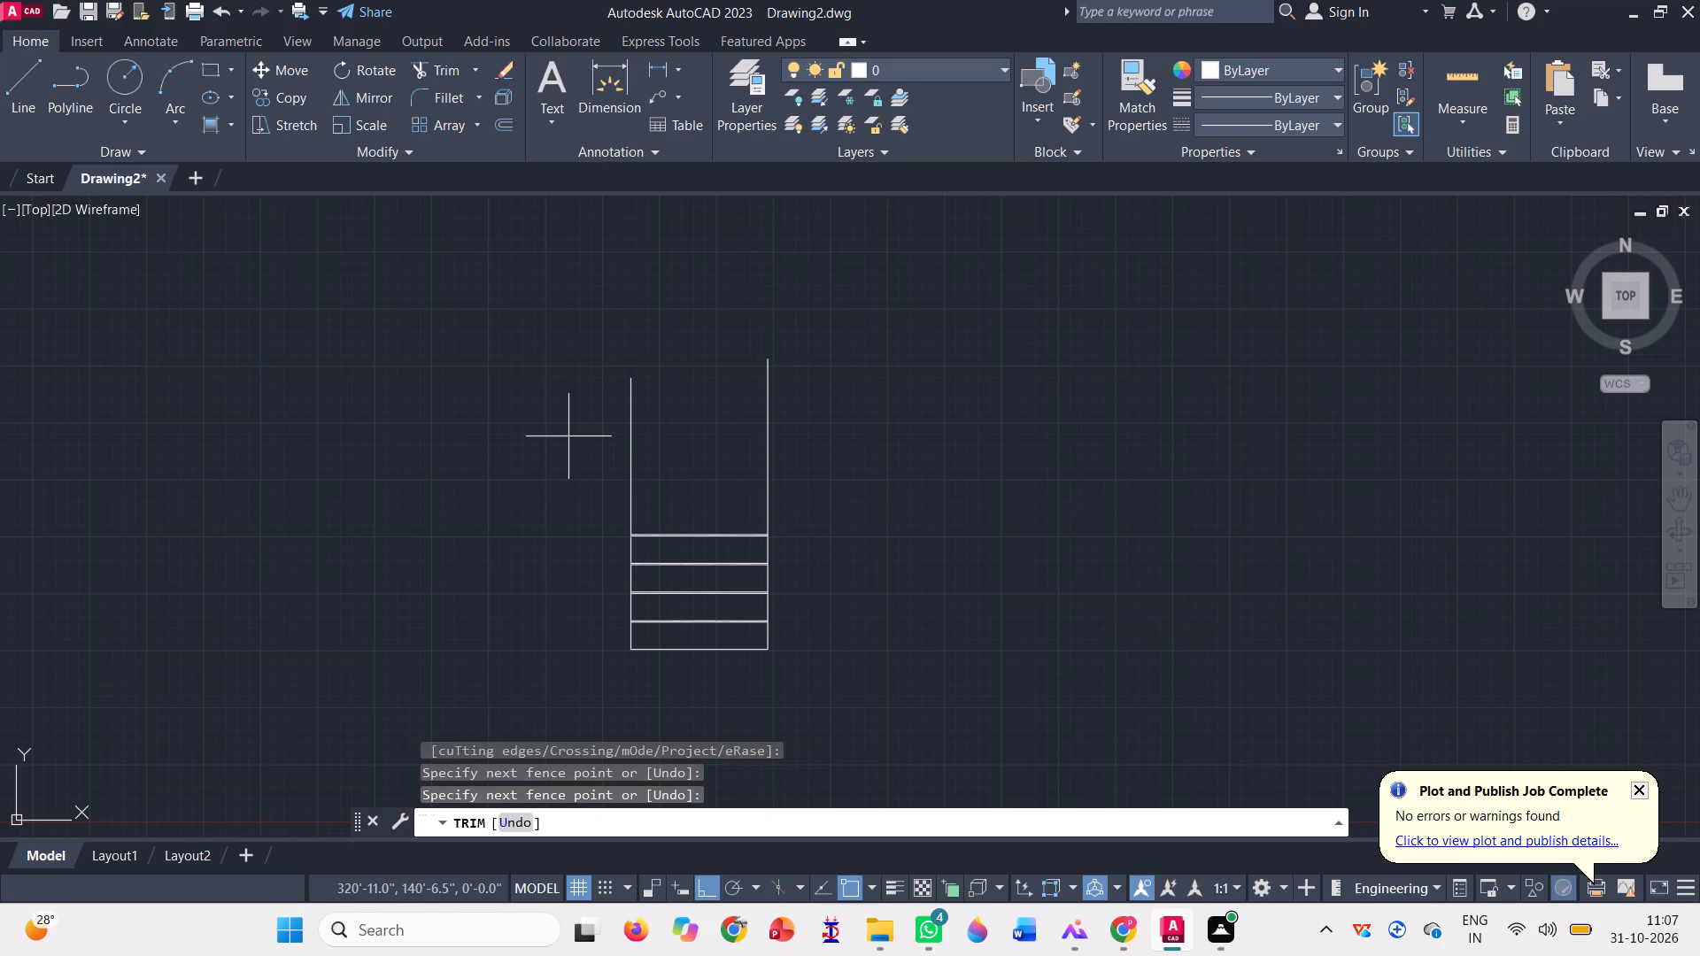
{"action": "left_click", "coordinate": [855, 440]}
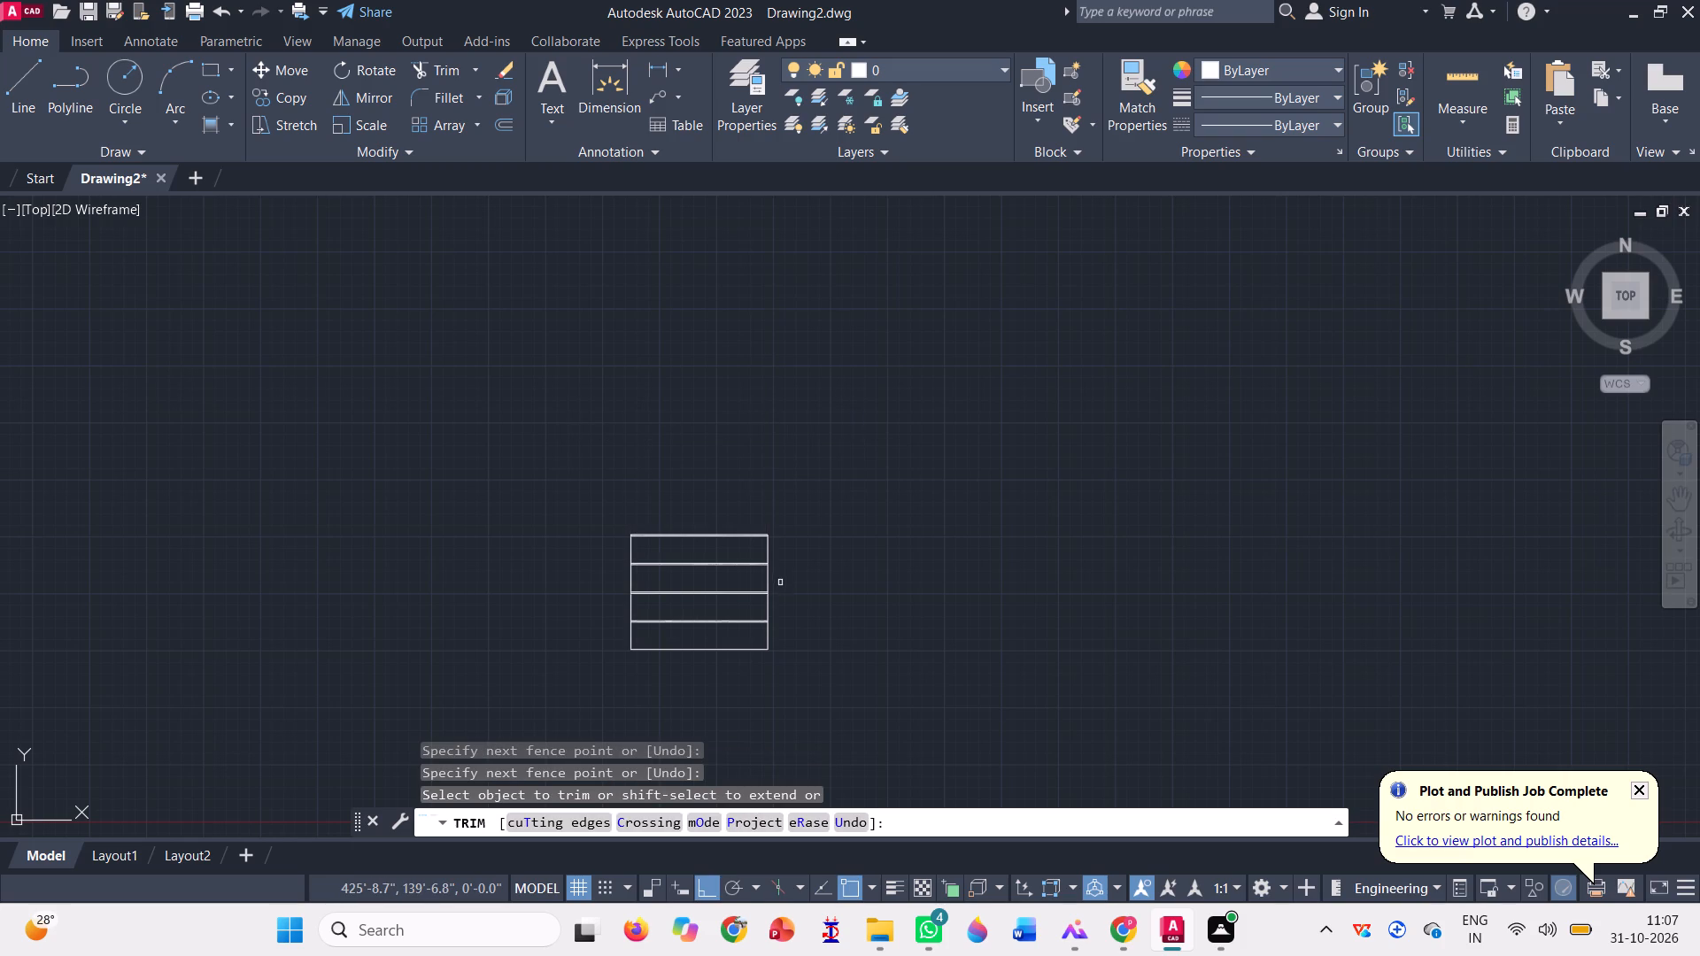
{"action": "key", "text": "Escape"}
Draw a rectangle about 23' wide from the outline's lower-left corner up to the lower line of the top strip.
{"action": "scroll", "coordinate": [838, 647], "scroll_direction": "up", "scroll_amount": 1}
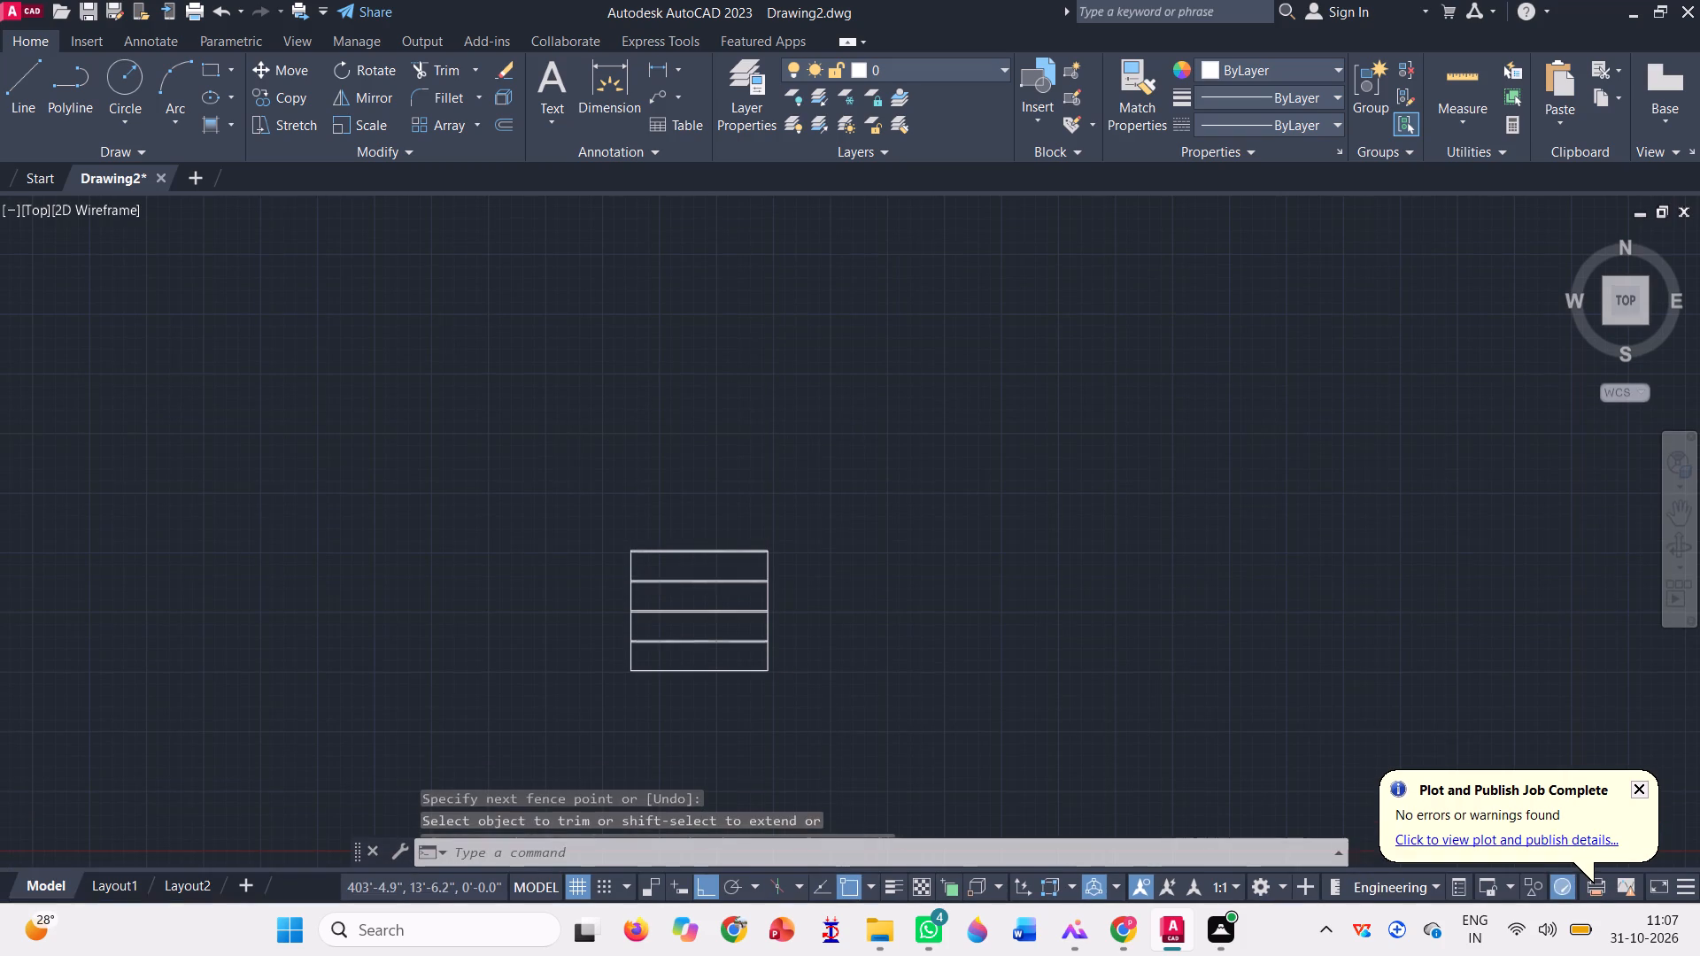
{"action": "scroll", "coordinate": [688, 661], "scroll_direction": "up", "scroll_amount": 1}
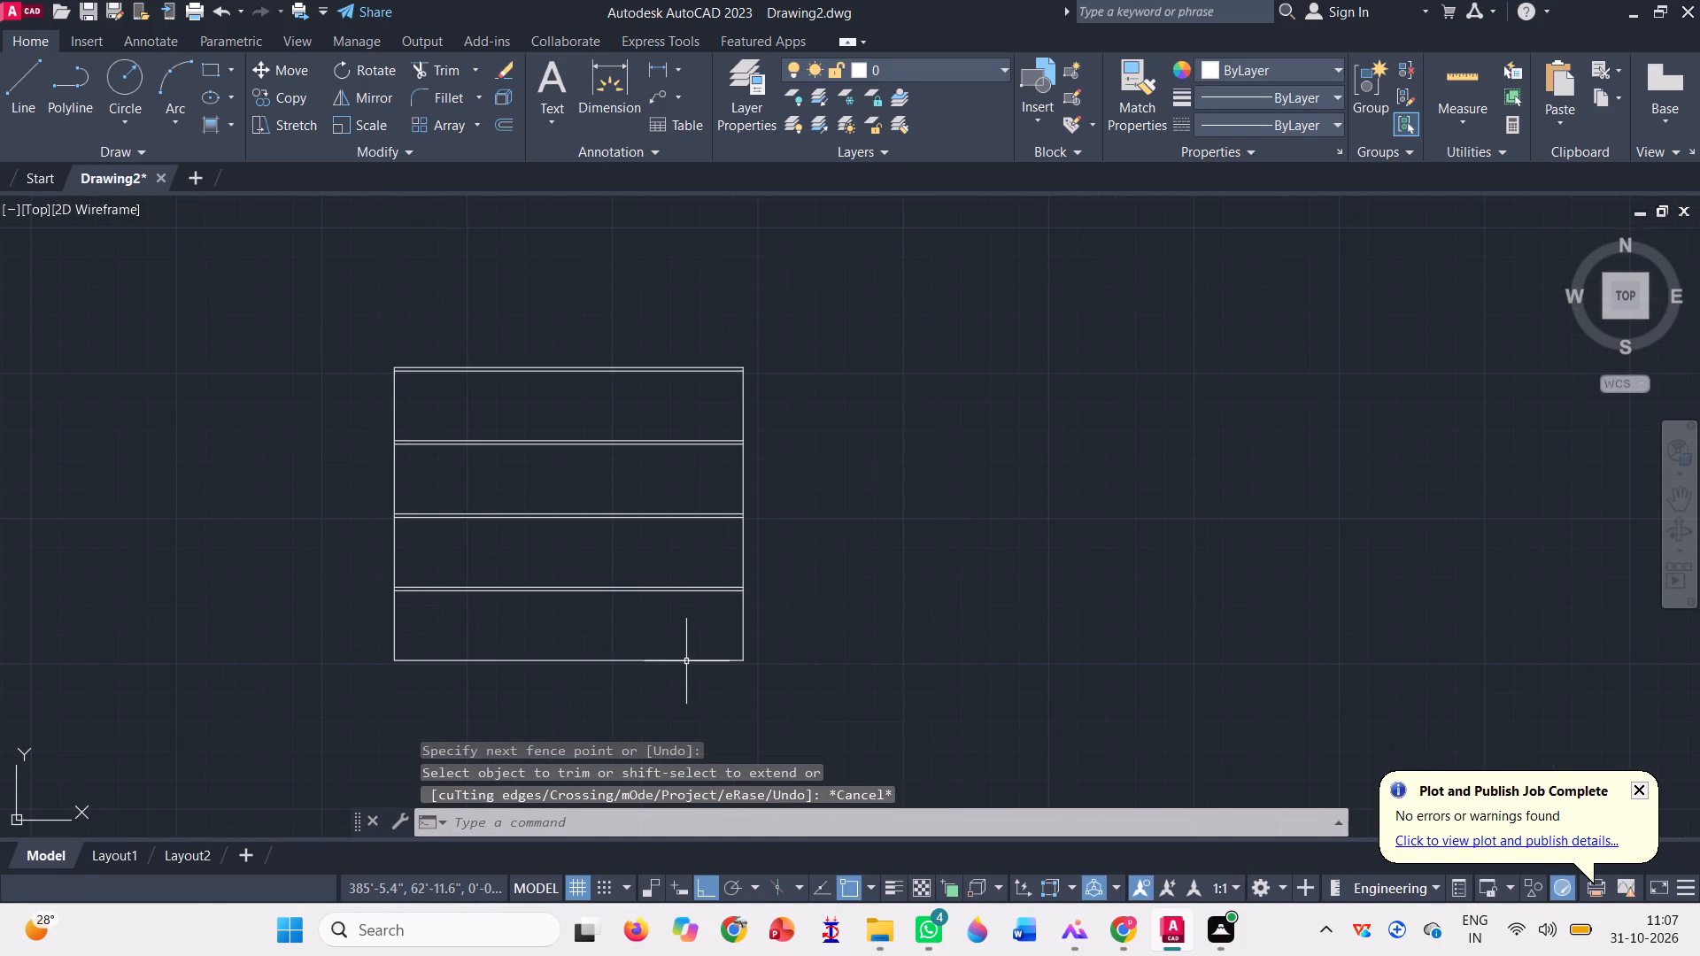
{"action": "scroll", "coordinate": [520, 629], "scroll_direction": "up", "scroll_amount": 1}
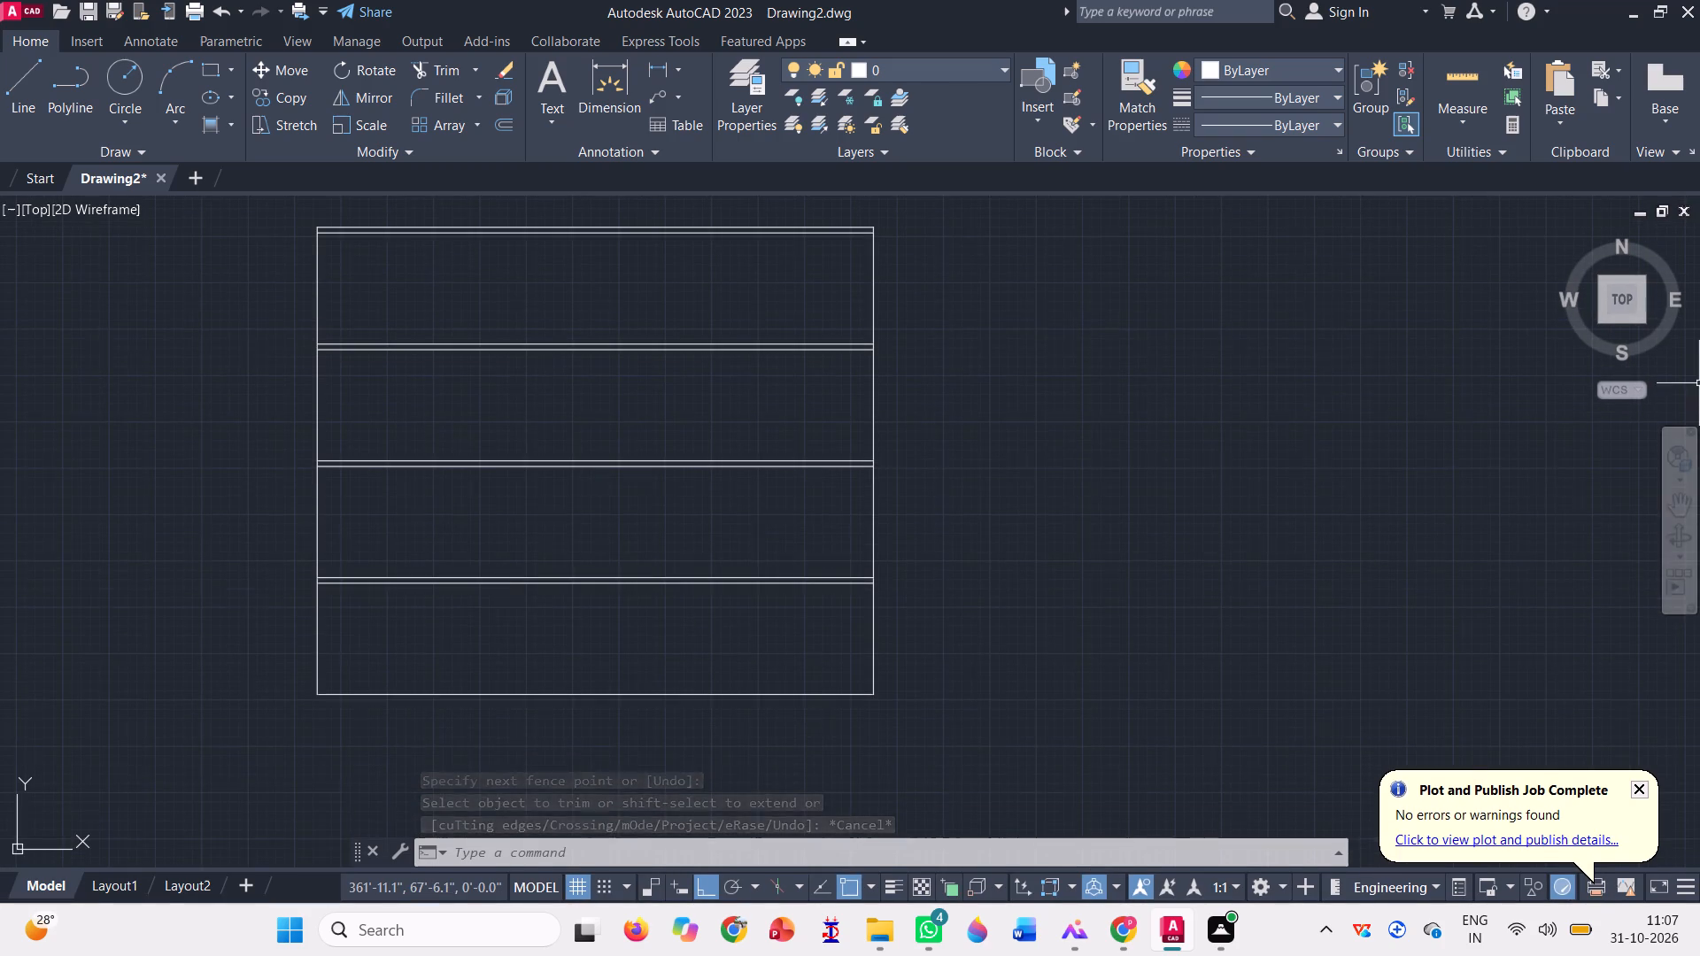
{"action": "left_click", "coordinate": [1676, 499]}
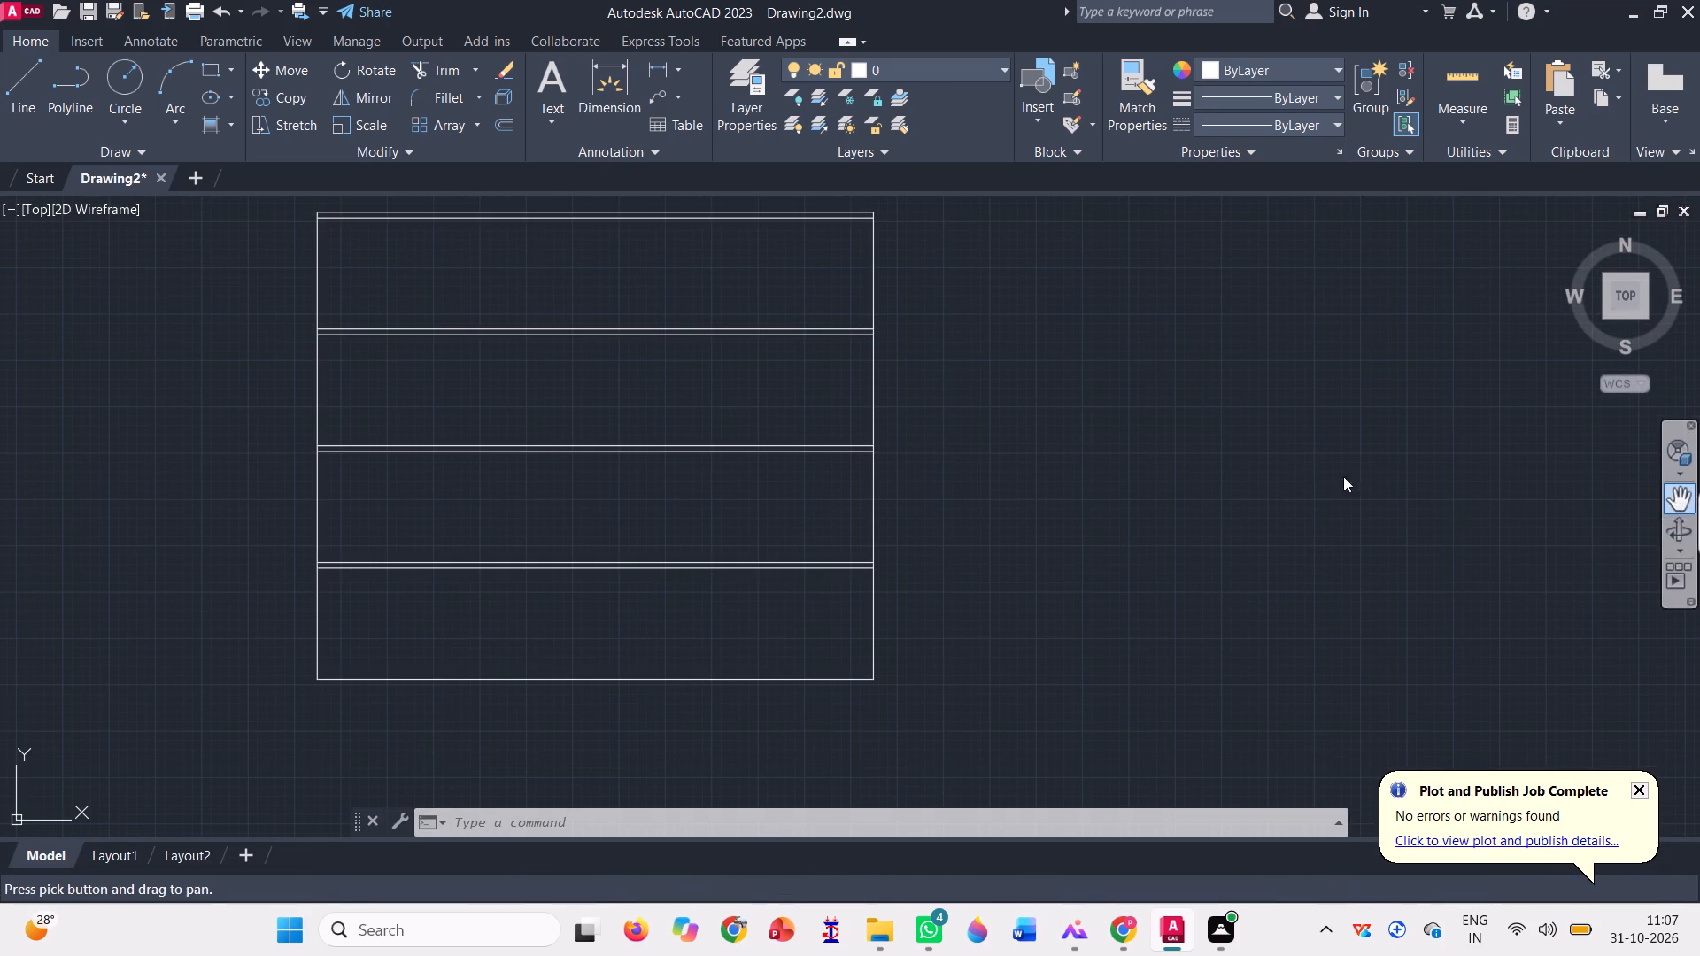
{"action": "left_click_drag", "start_coordinate": [1030, 420], "coordinate": [1042, 479]}
{"action": "key", "text": "Escape"}
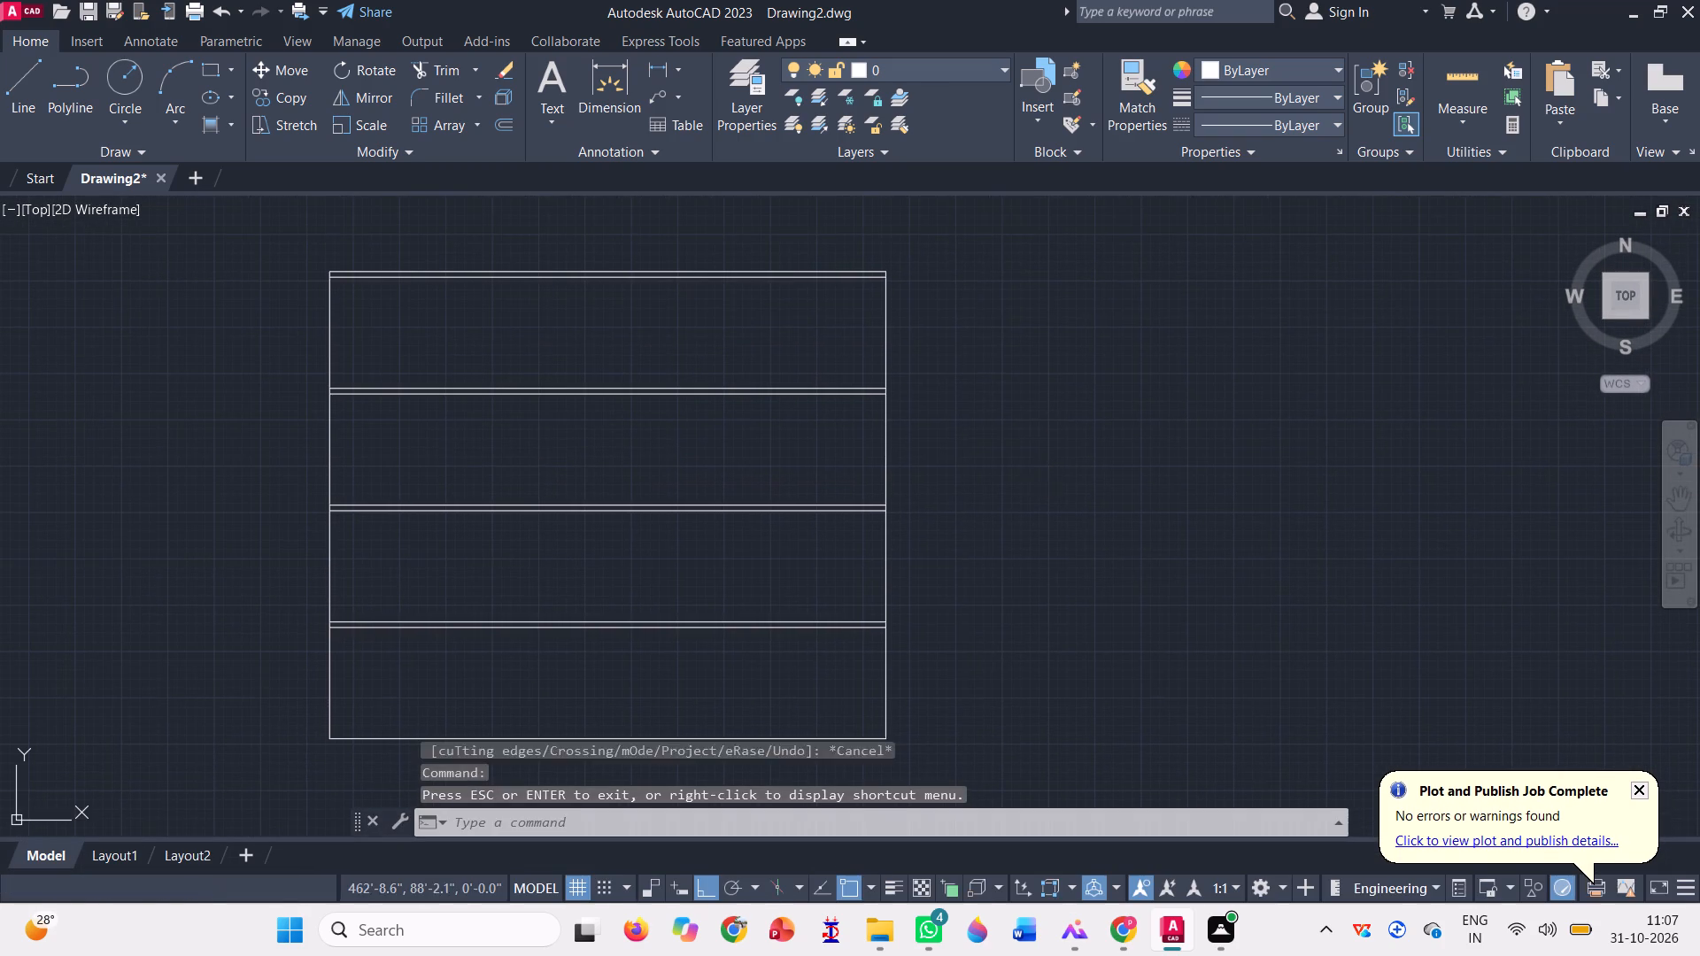
{"action": "key", "text": "Escape"}
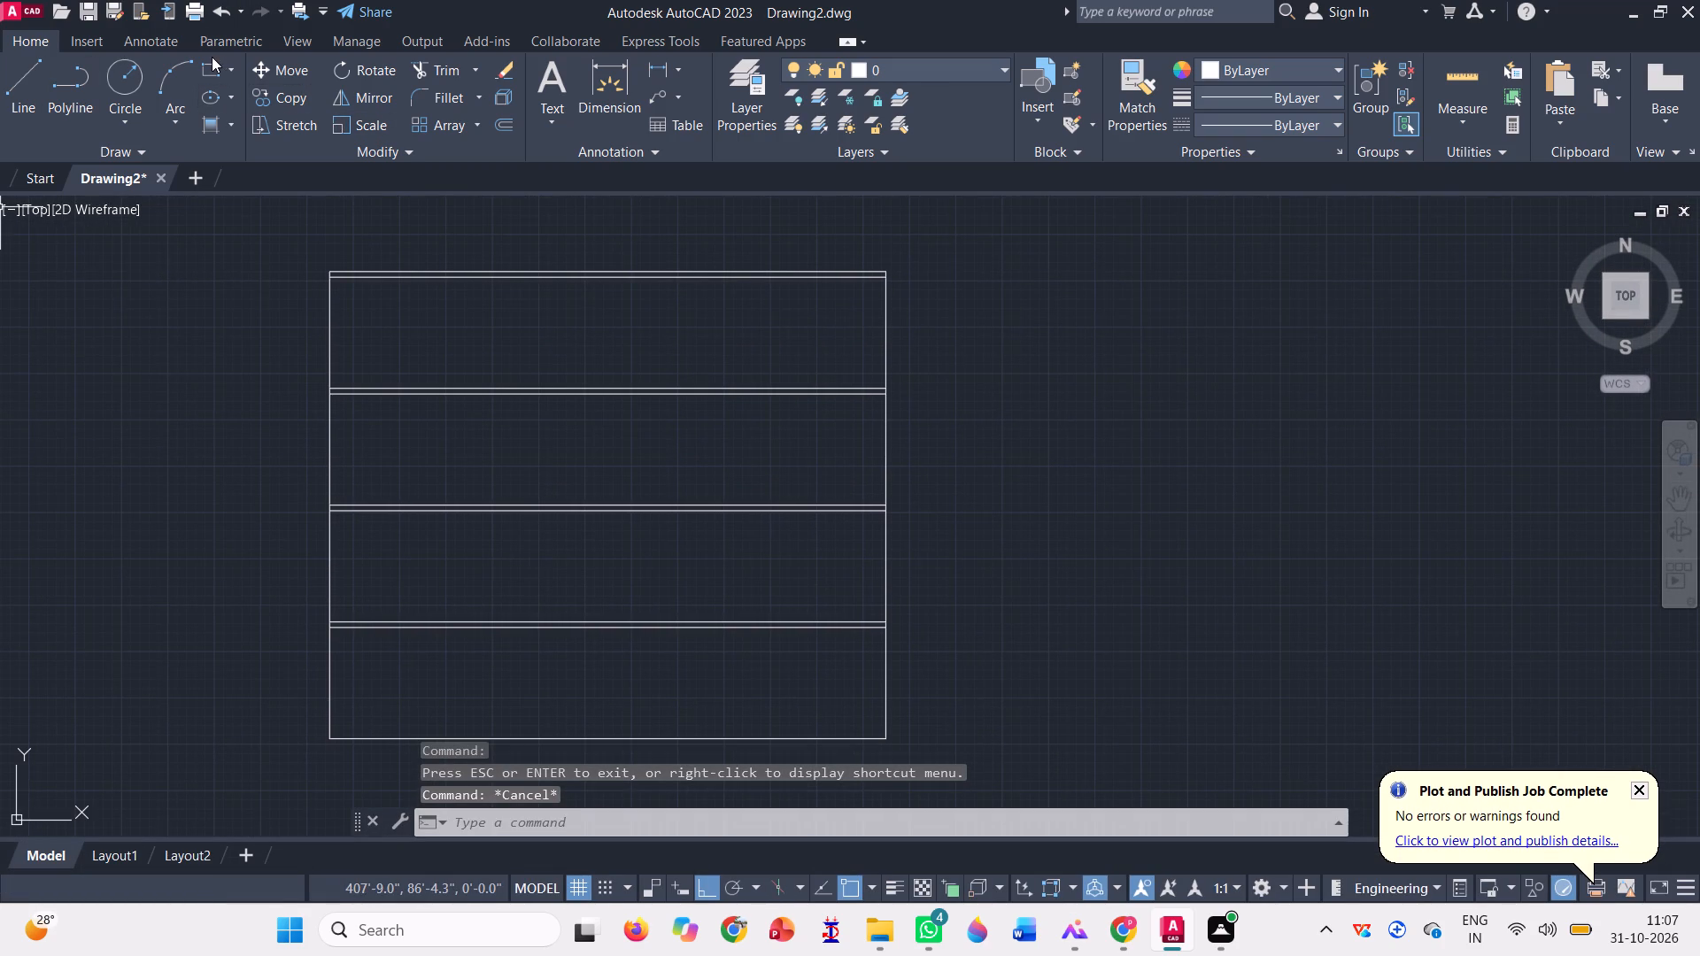
{"action": "left_click", "coordinate": [212, 71]}
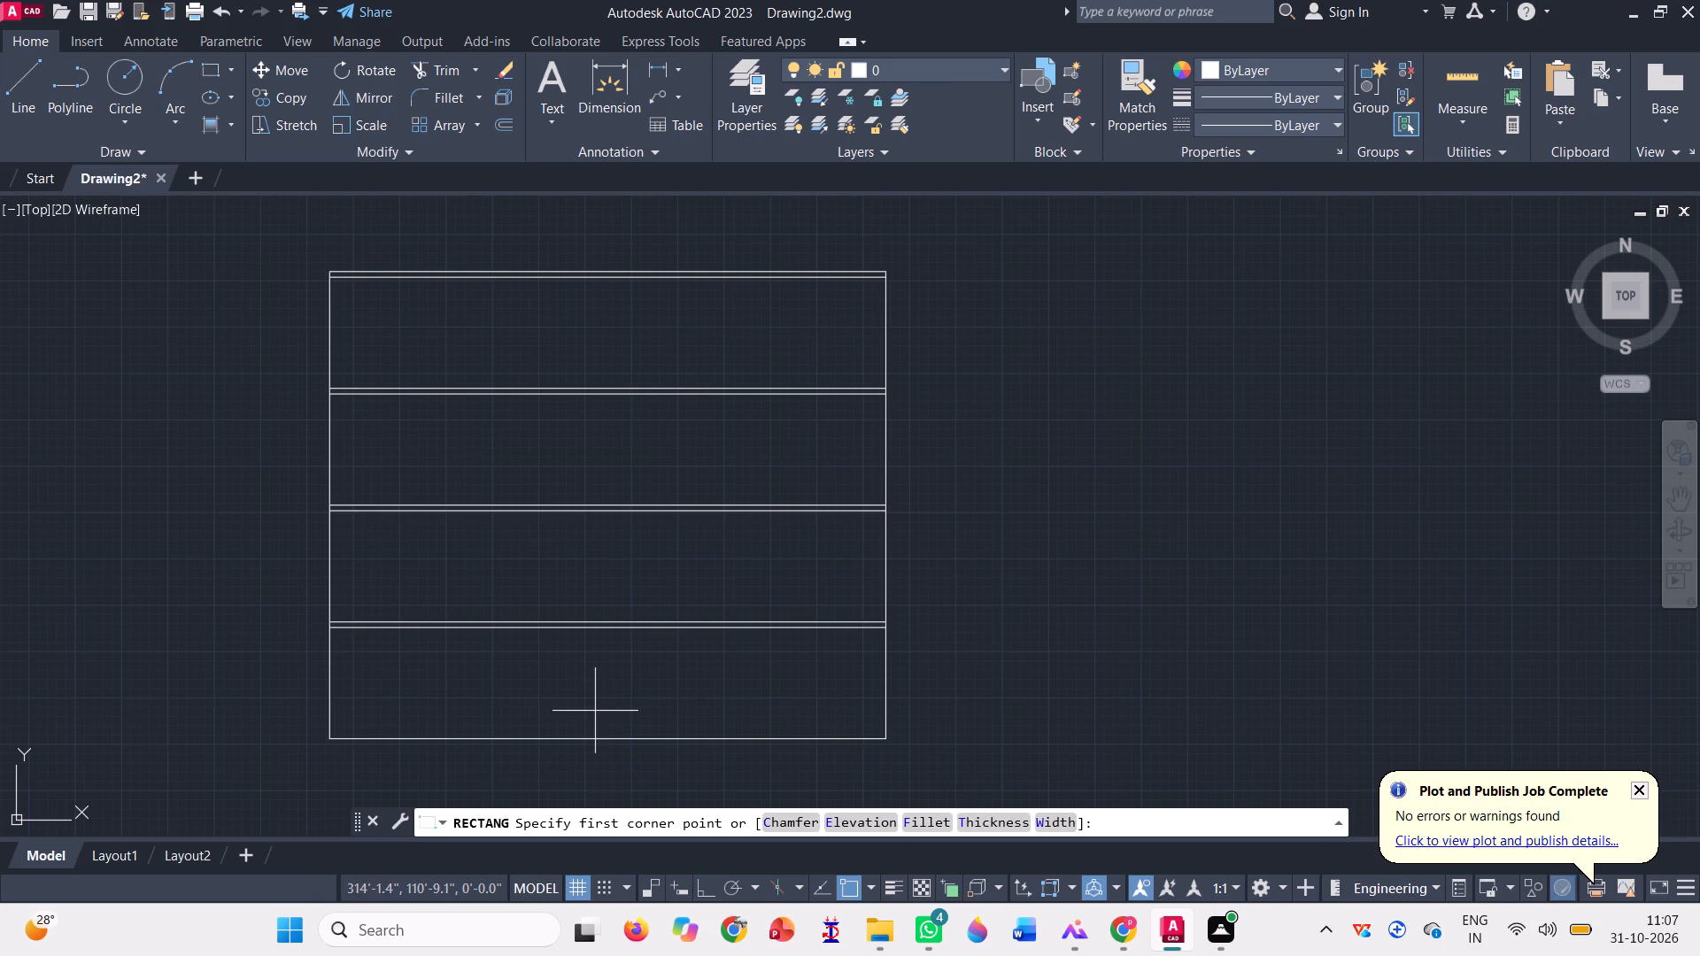
{"action": "left_click", "coordinate": [328, 739]}
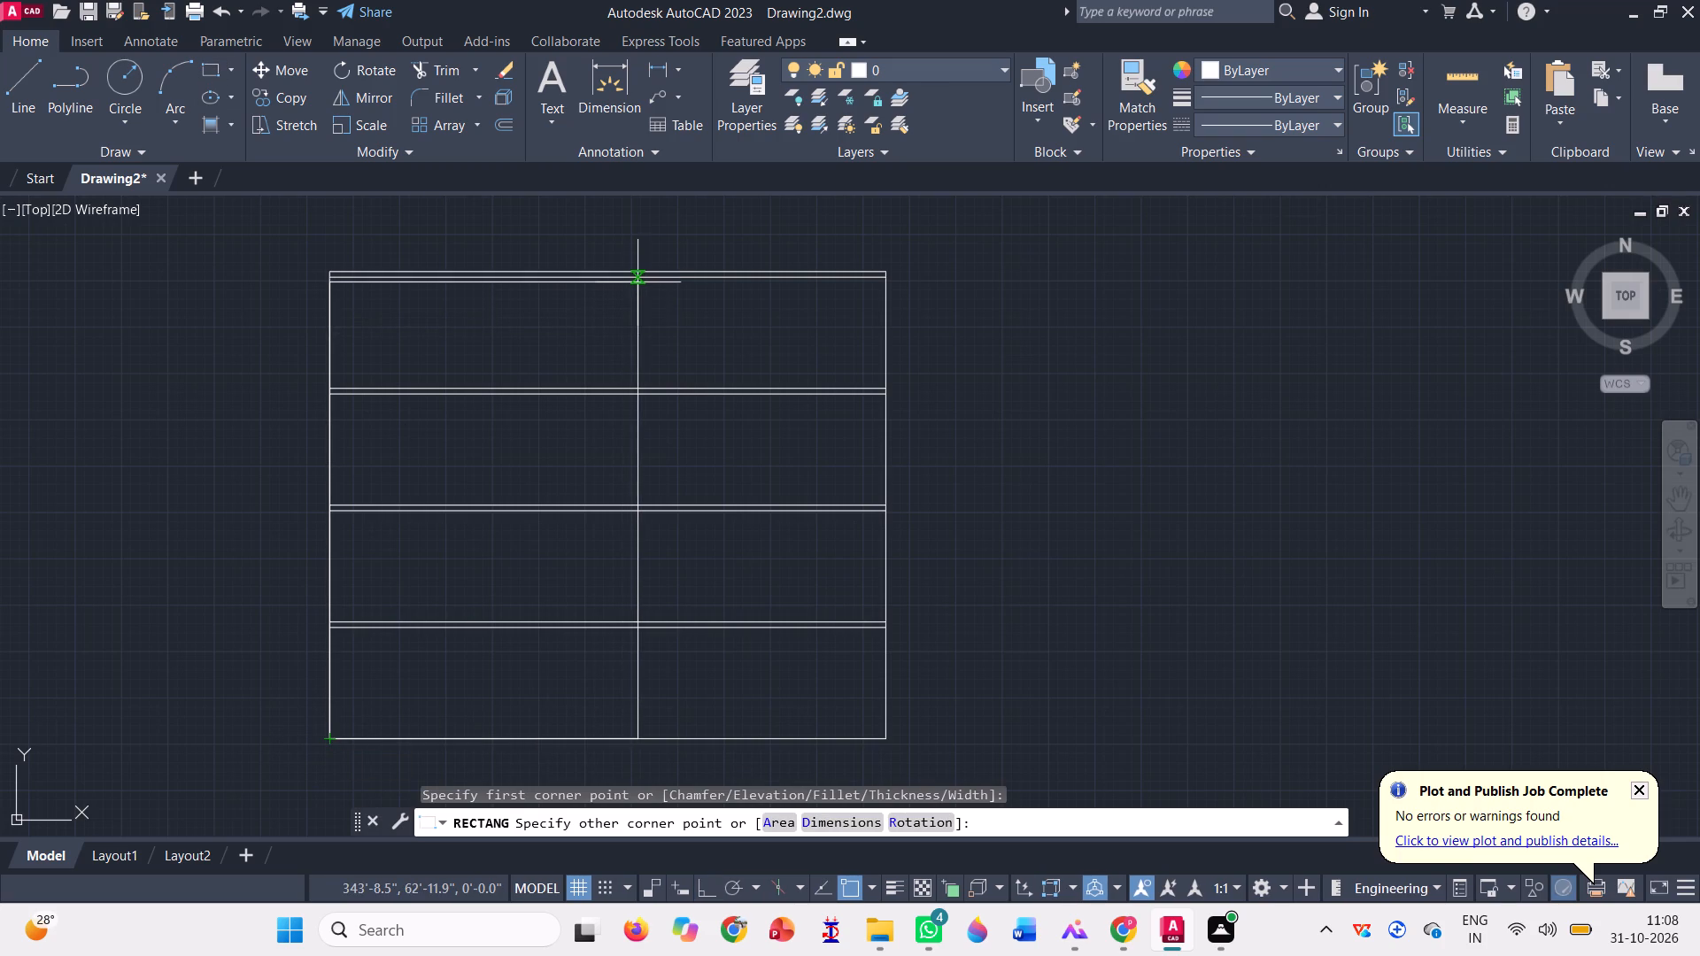
{"action": "left_click", "coordinate": [587, 274]}
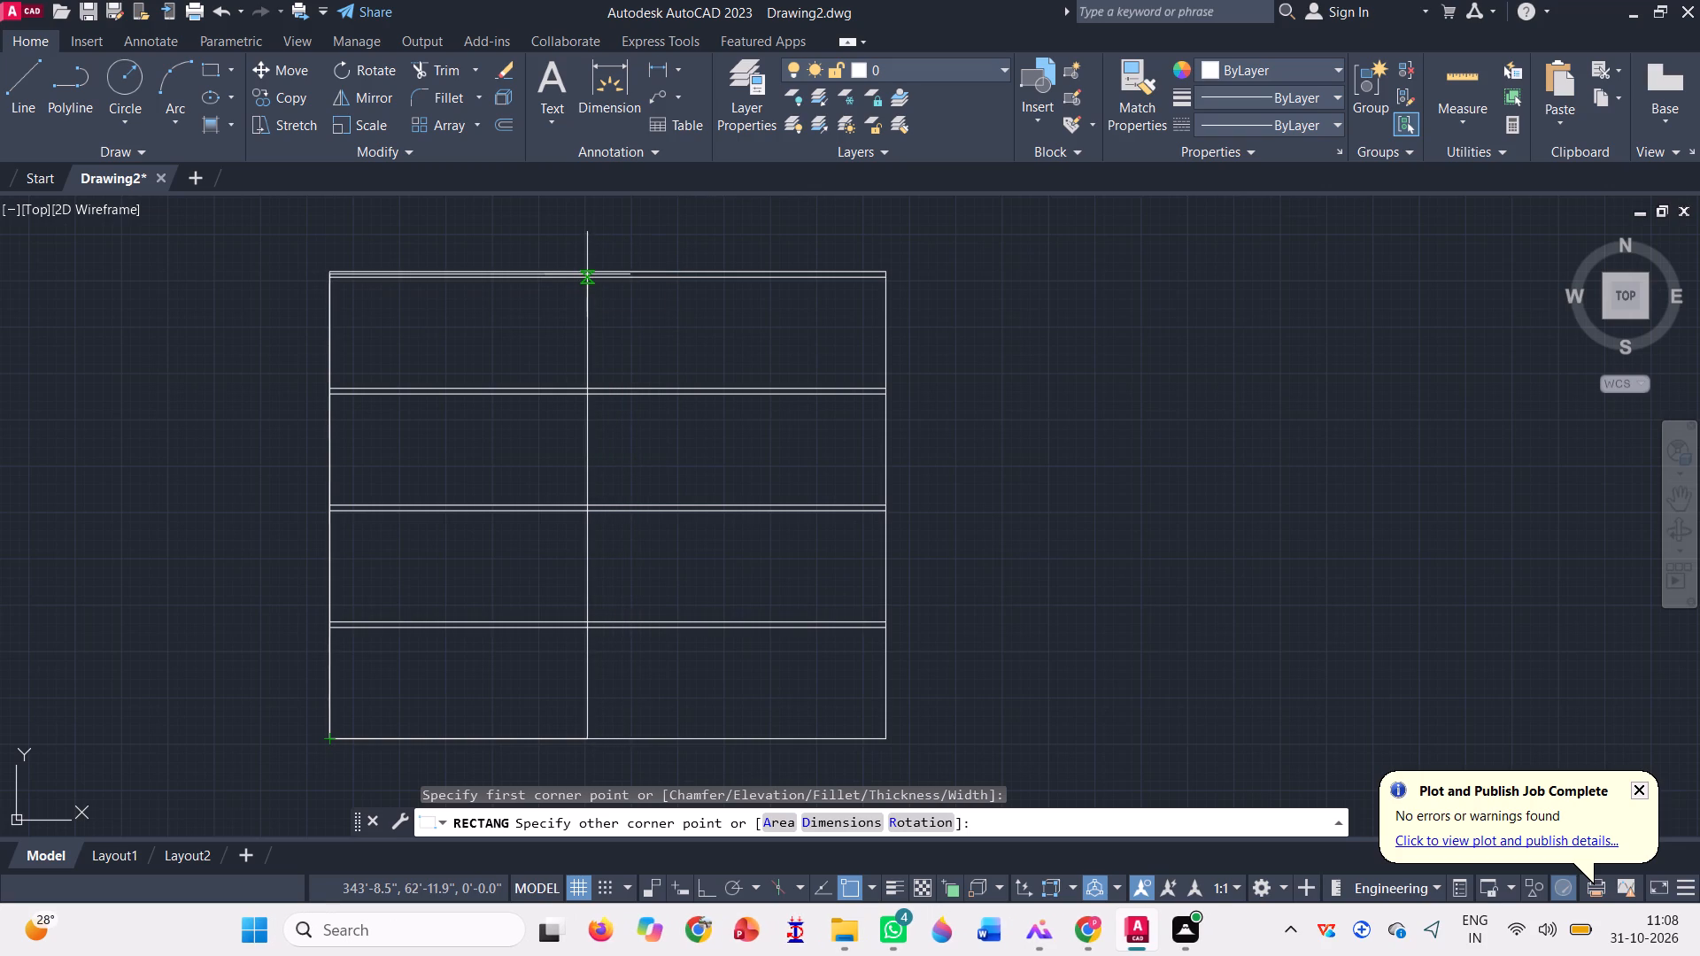
Offset the new rectangle inward by about 3'10" using a through point.
{"action": "left_click", "coordinate": [513, 121]}
{"action": "key", "text": "space"}
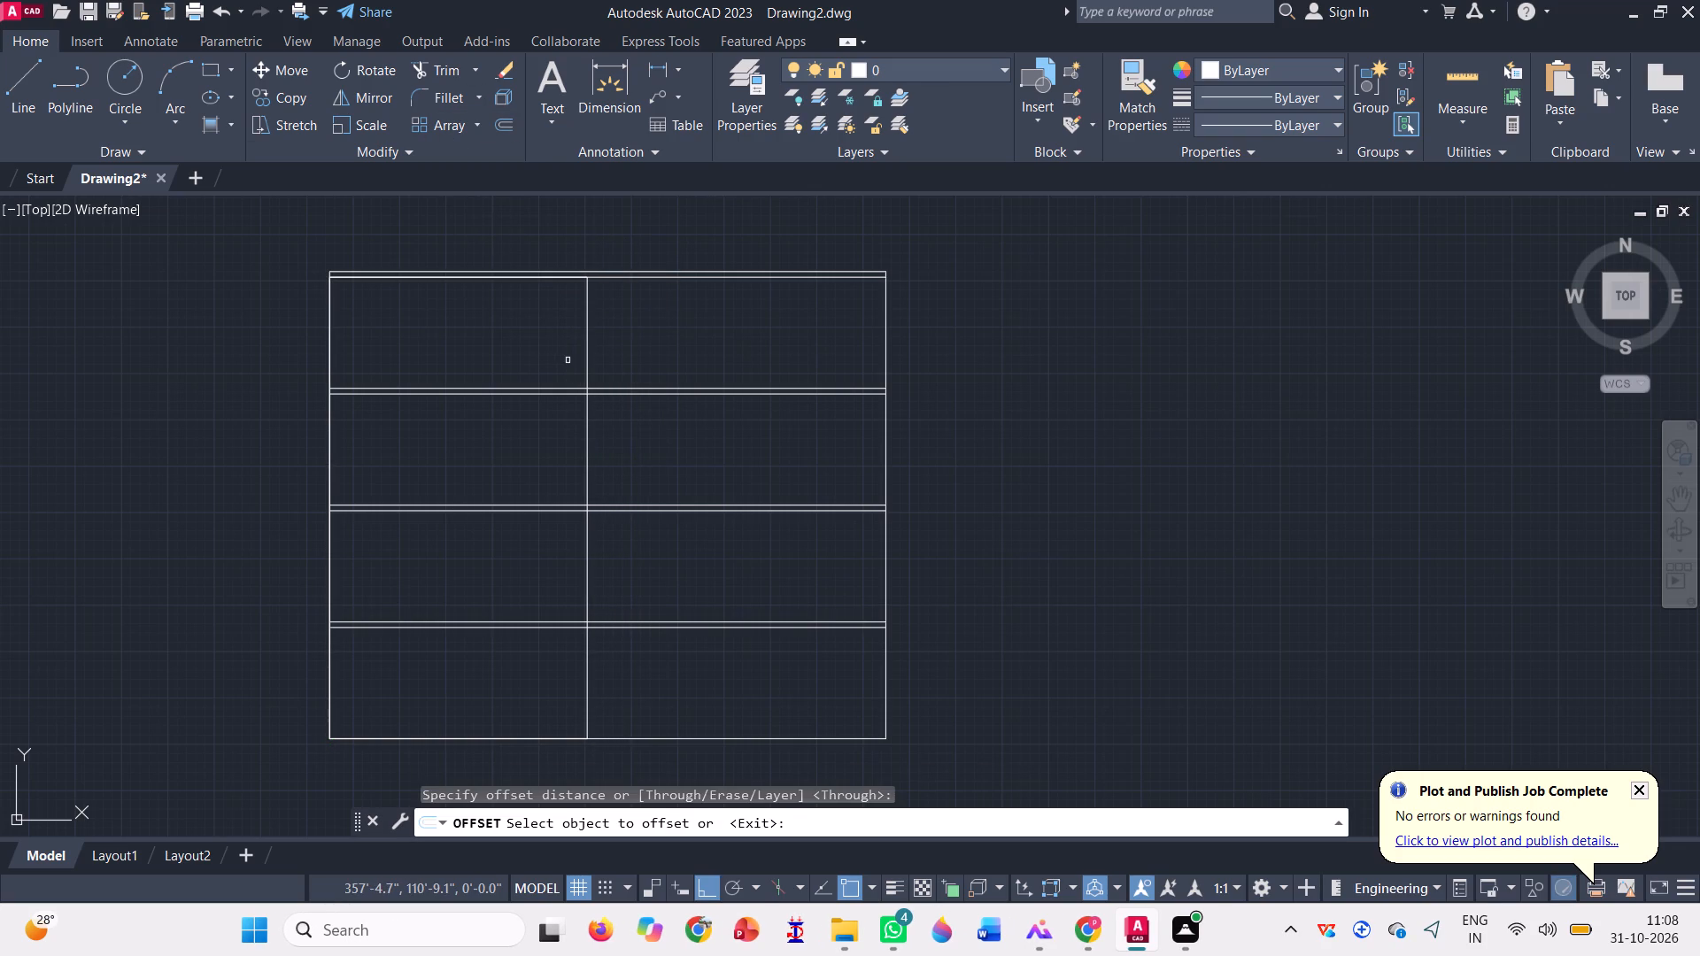
{"action": "left_click", "coordinate": [589, 374]}
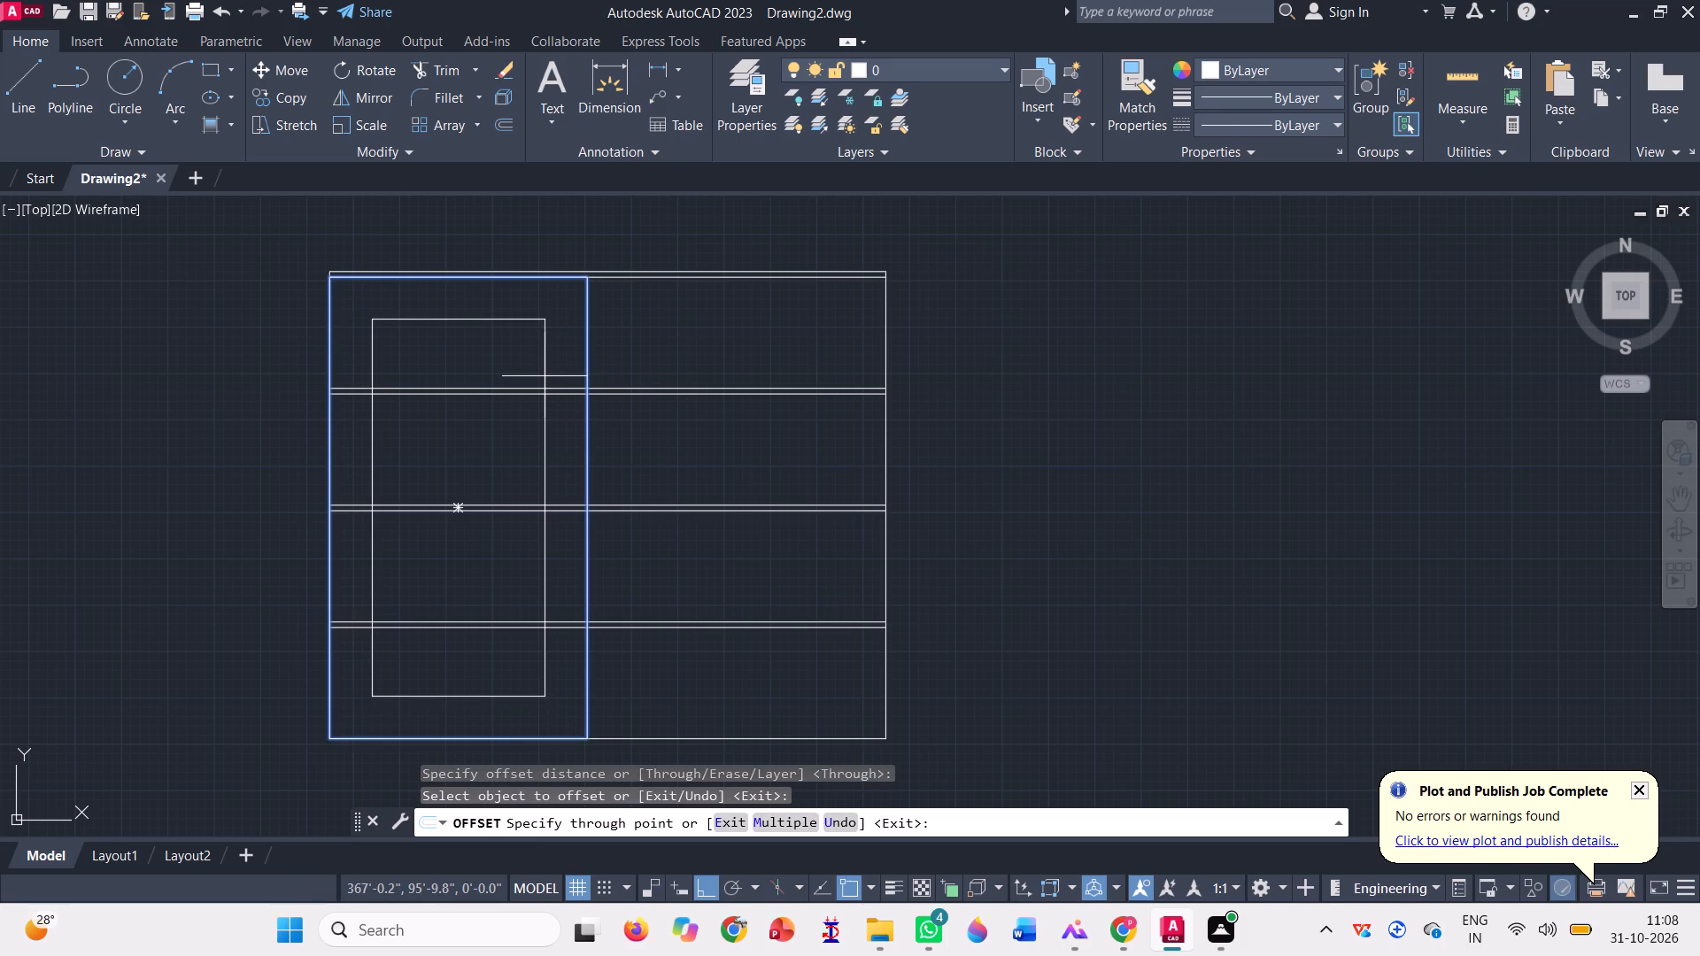
{"action": "left_click", "coordinate": [545, 376]}
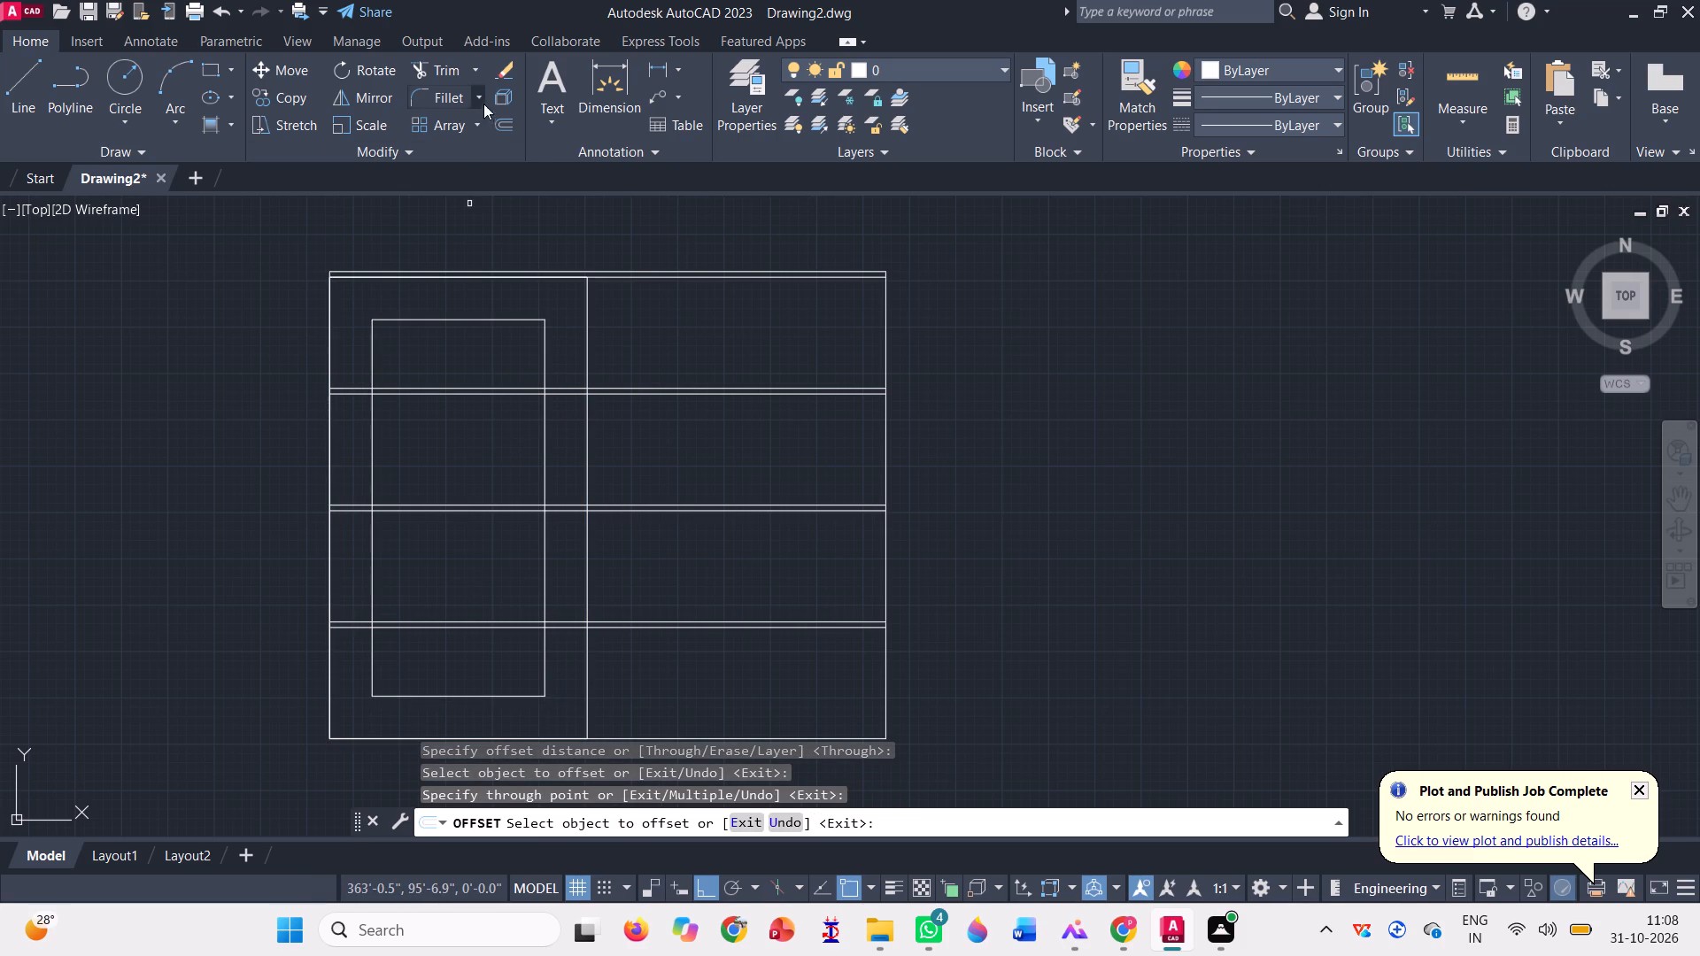
Trim away the bottom edge of the inner offset rectangle.
{"action": "left_click", "coordinate": [428, 65]}
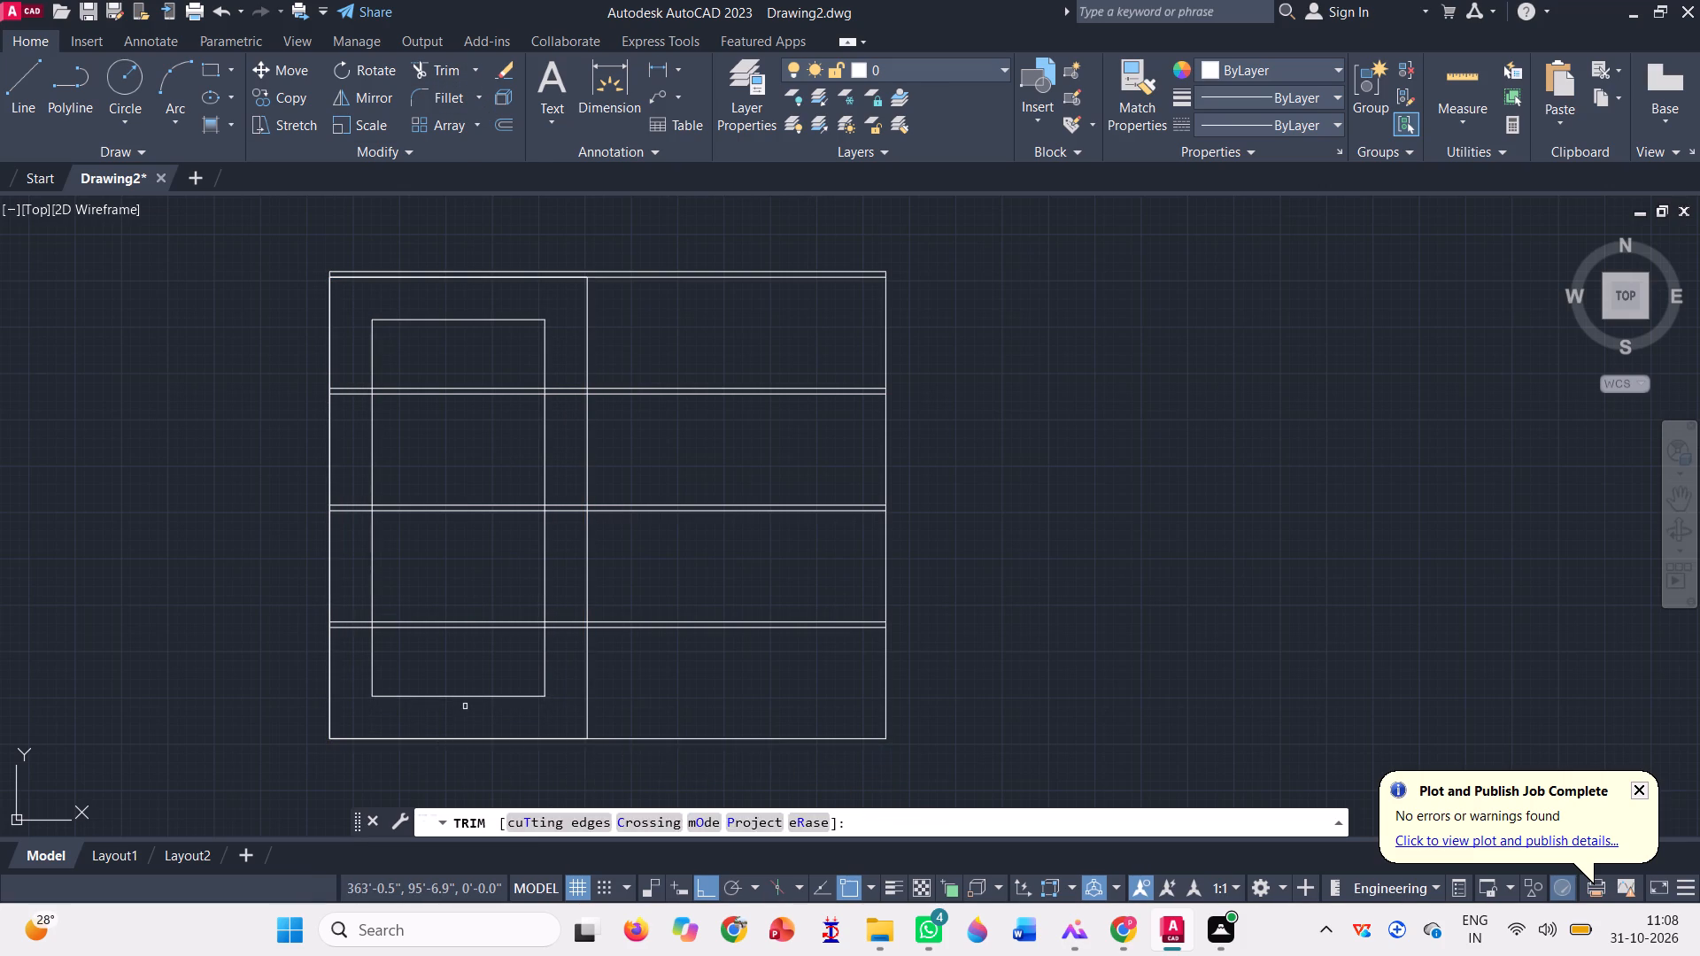
{"action": "left_click", "coordinate": [465, 705]}
{"action": "left_click", "coordinate": [462, 689]}
{"action": "key", "text": "space"}
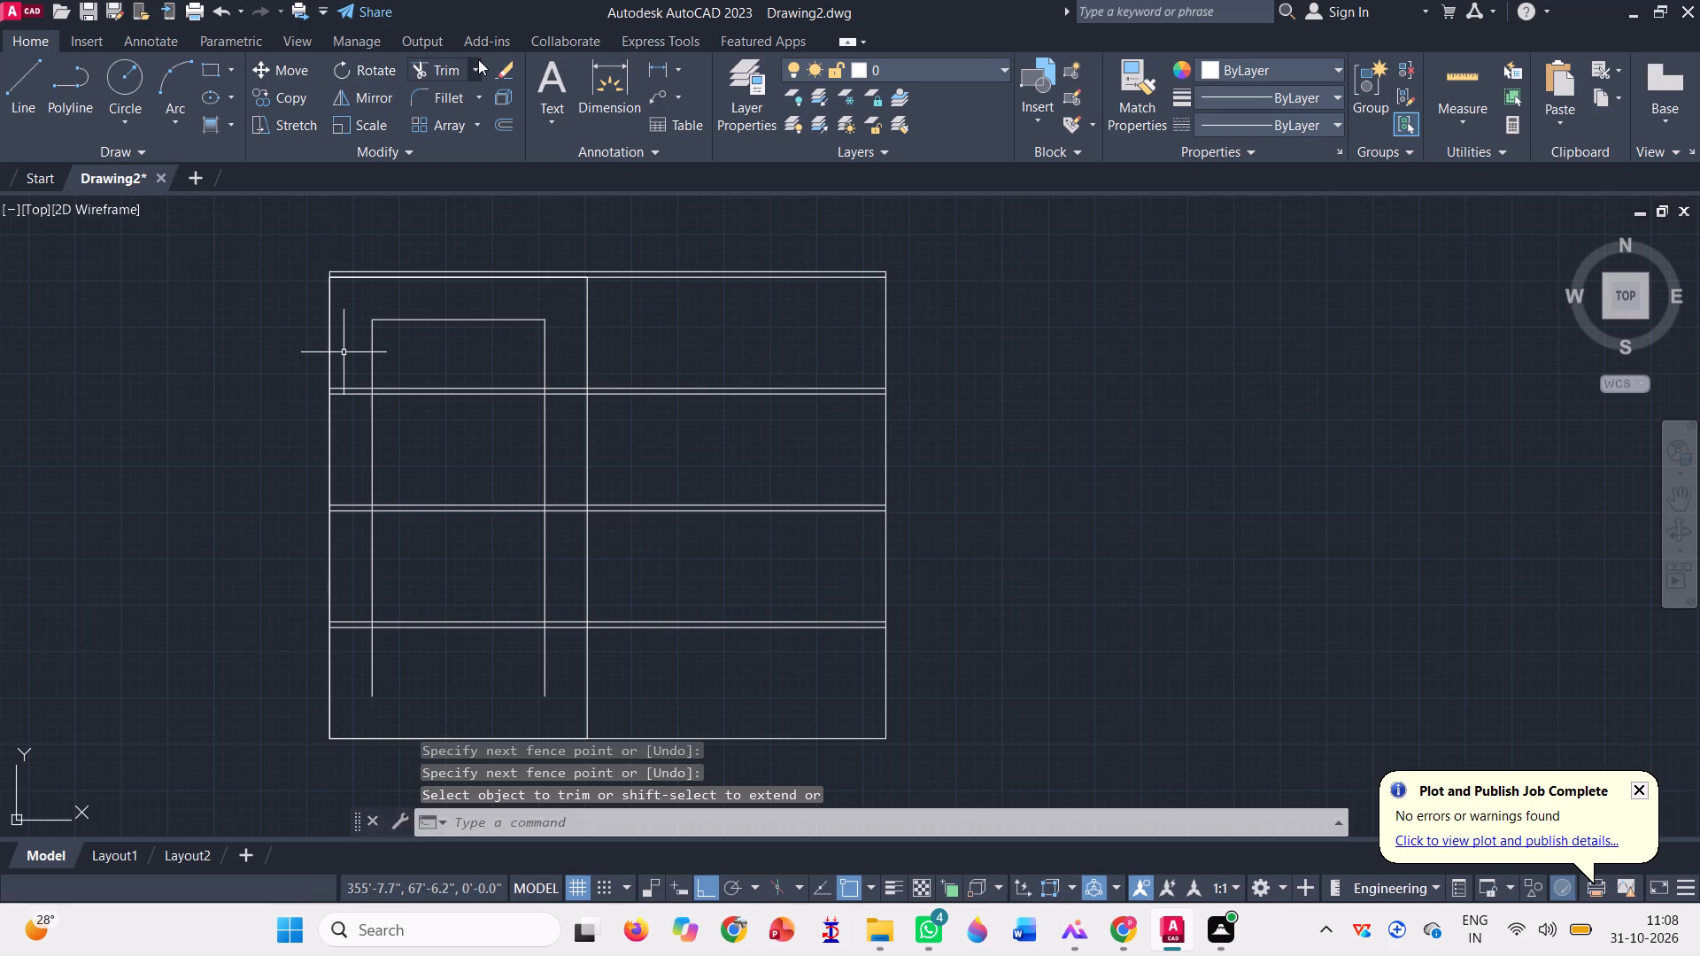
Extend both legs of the inner offset frame down to the outline's bottom edge.
{"action": "left_click", "coordinate": [478, 59]}
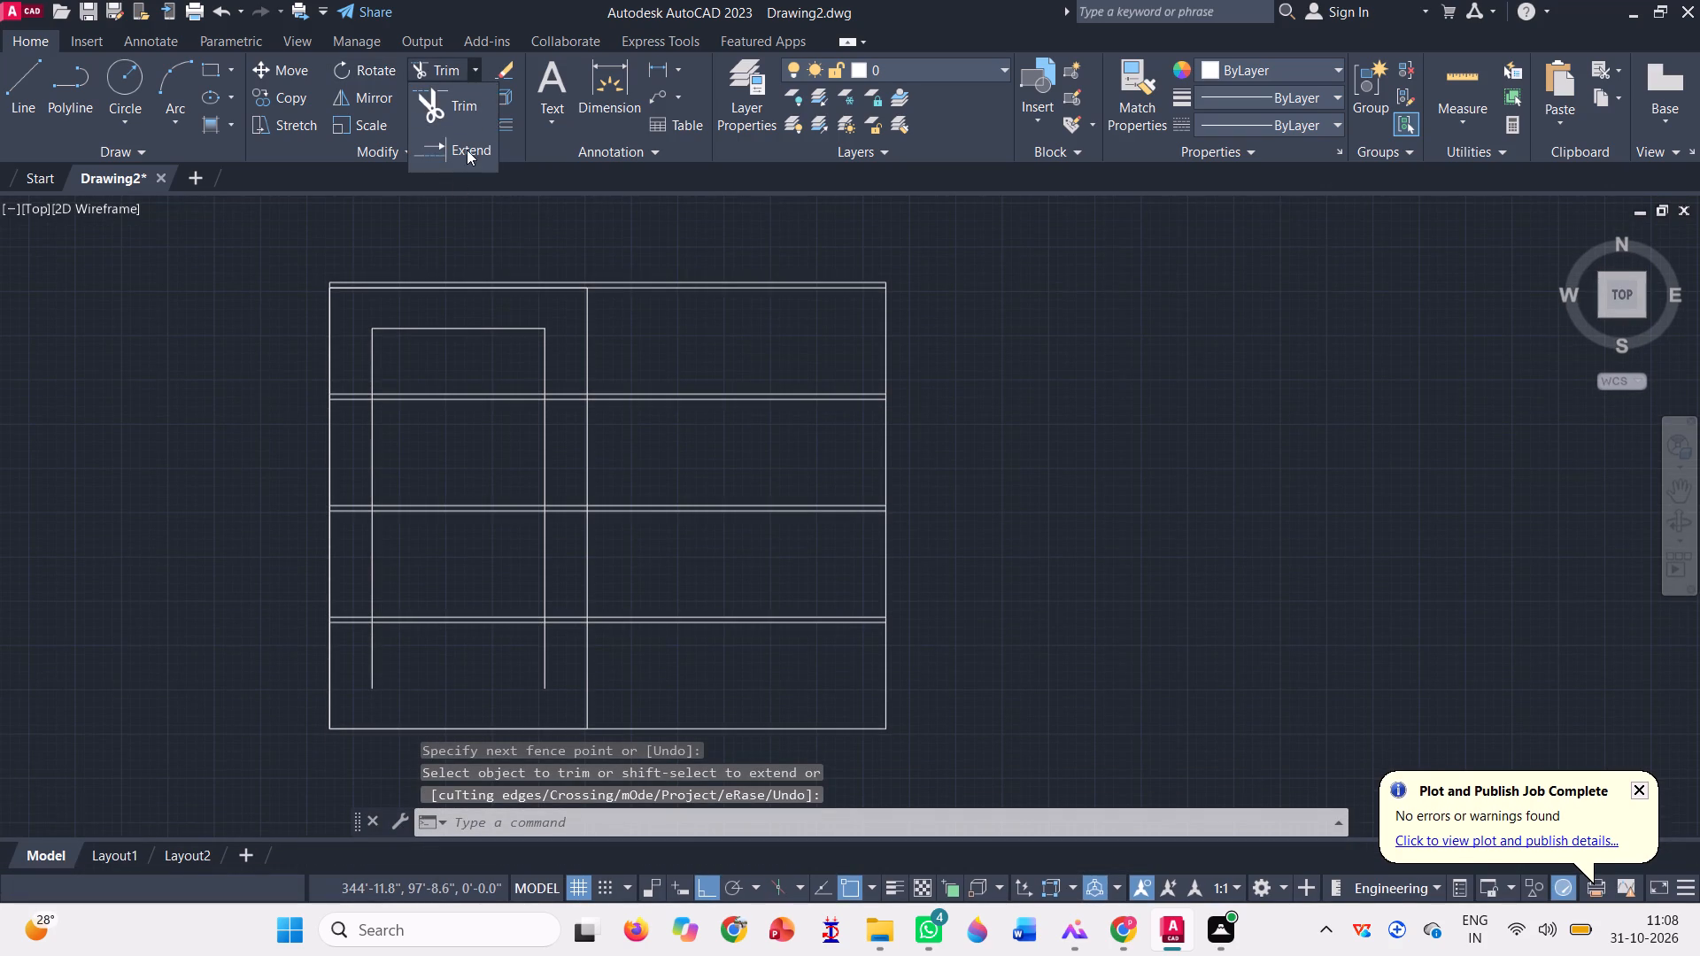
{"action": "left_click", "coordinate": [467, 150]}
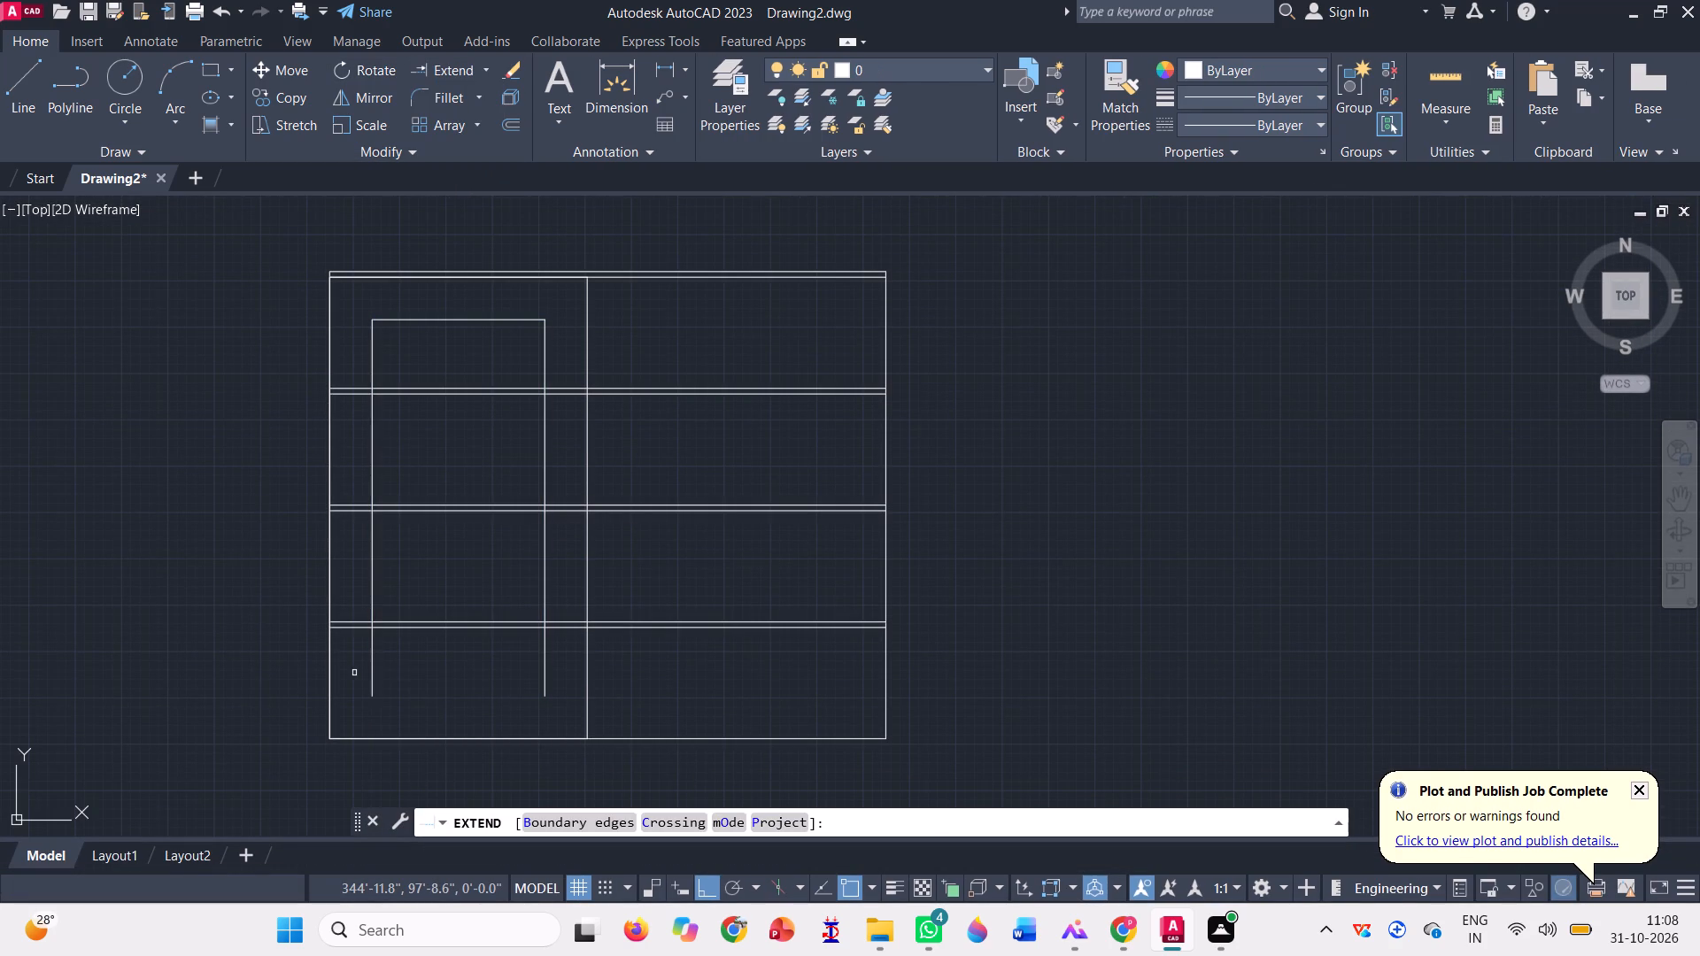
{"action": "left_click", "coordinate": [346, 681]}
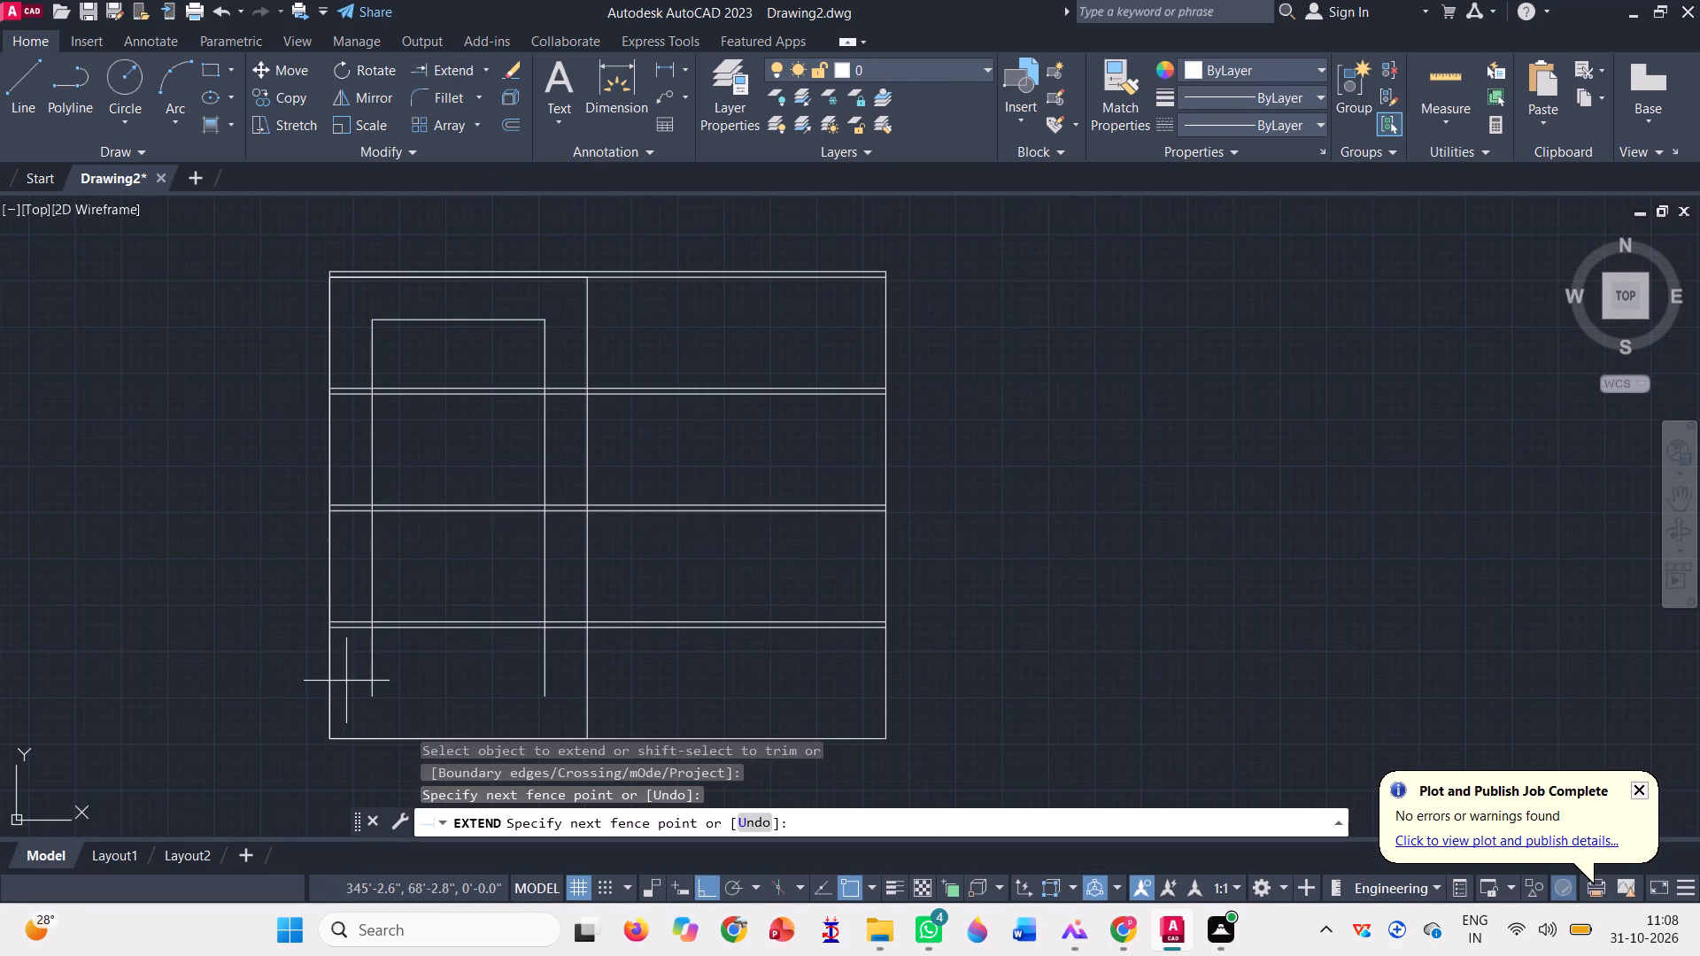
{"action": "left_click", "coordinate": [556, 679]}
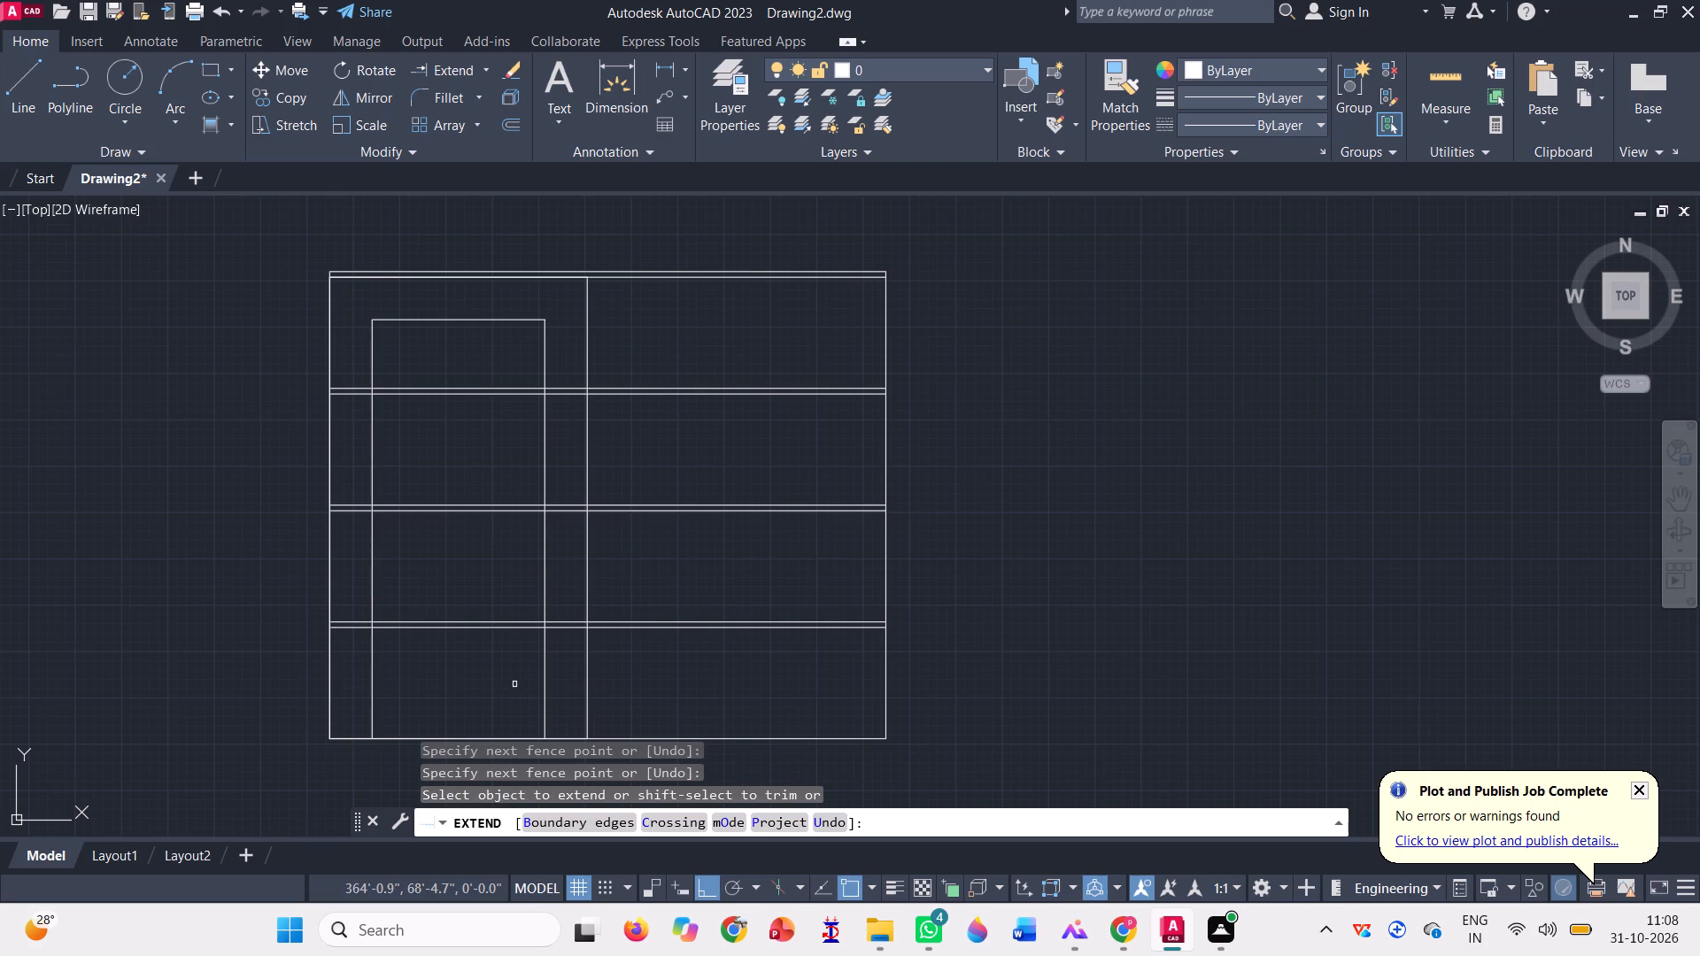
{"action": "key", "text": "space"}
Trim away the three horizontal strips' lines inside the inner frame, using a fence across them.
{"action": "scroll", "coordinate": [540, 648], "scroll_direction": "down", "scroll_amount": 1}
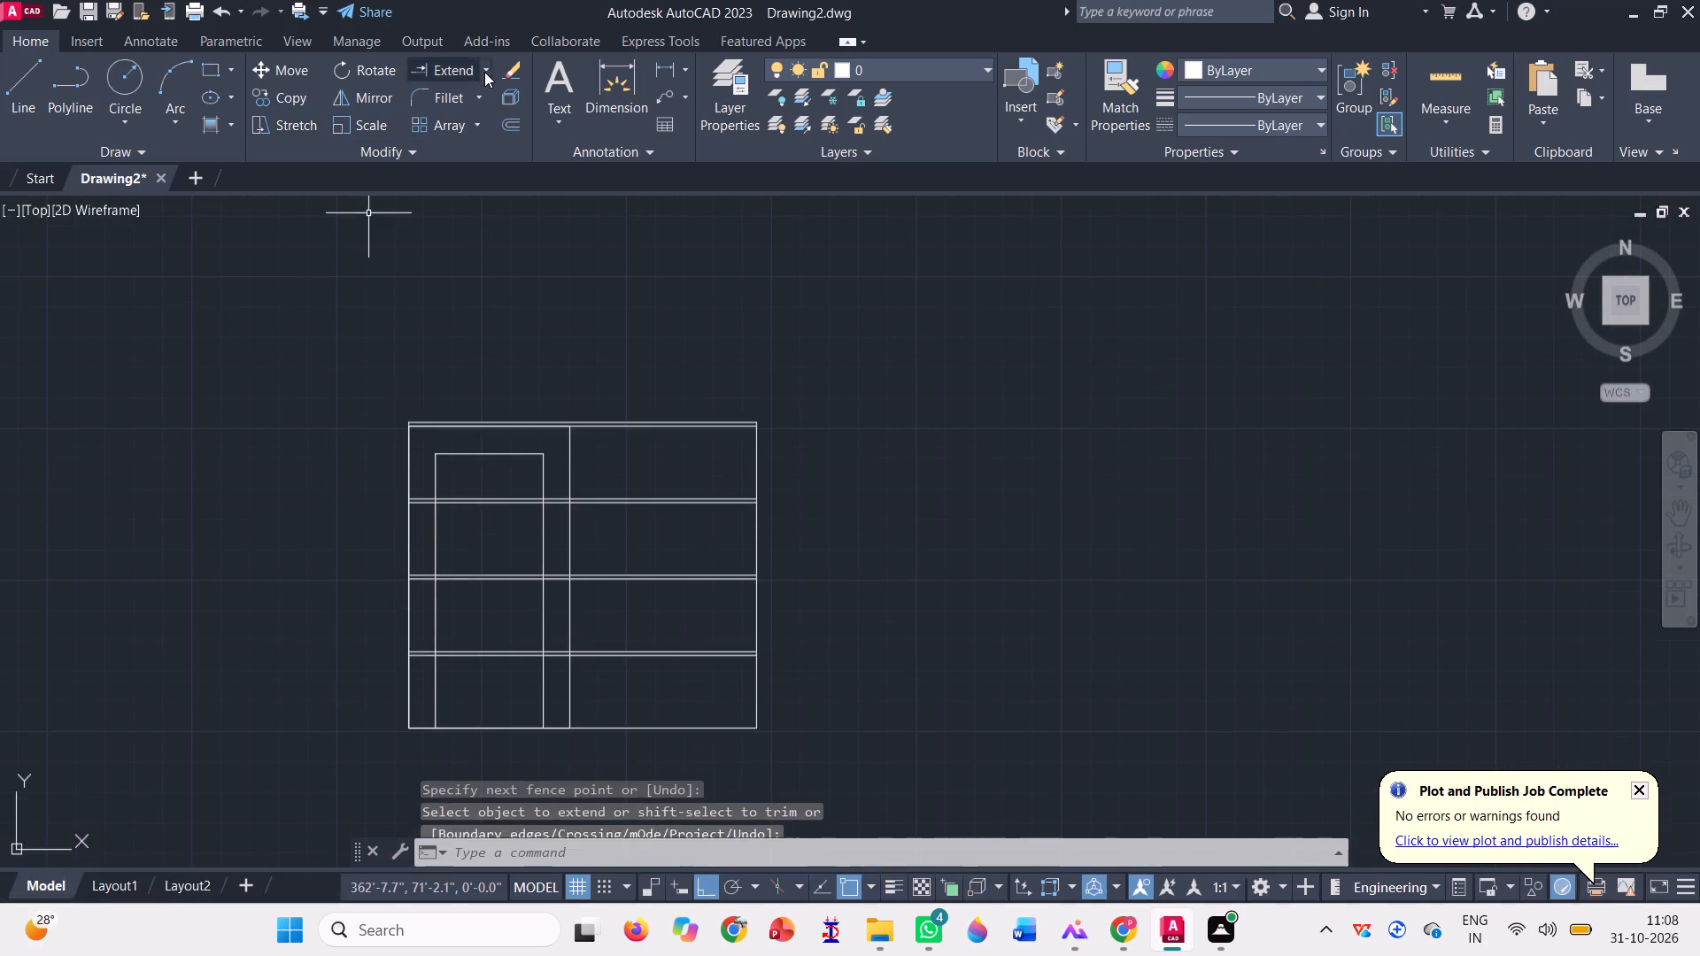
{"action": "left_click", "coordinate": [490, 64]}
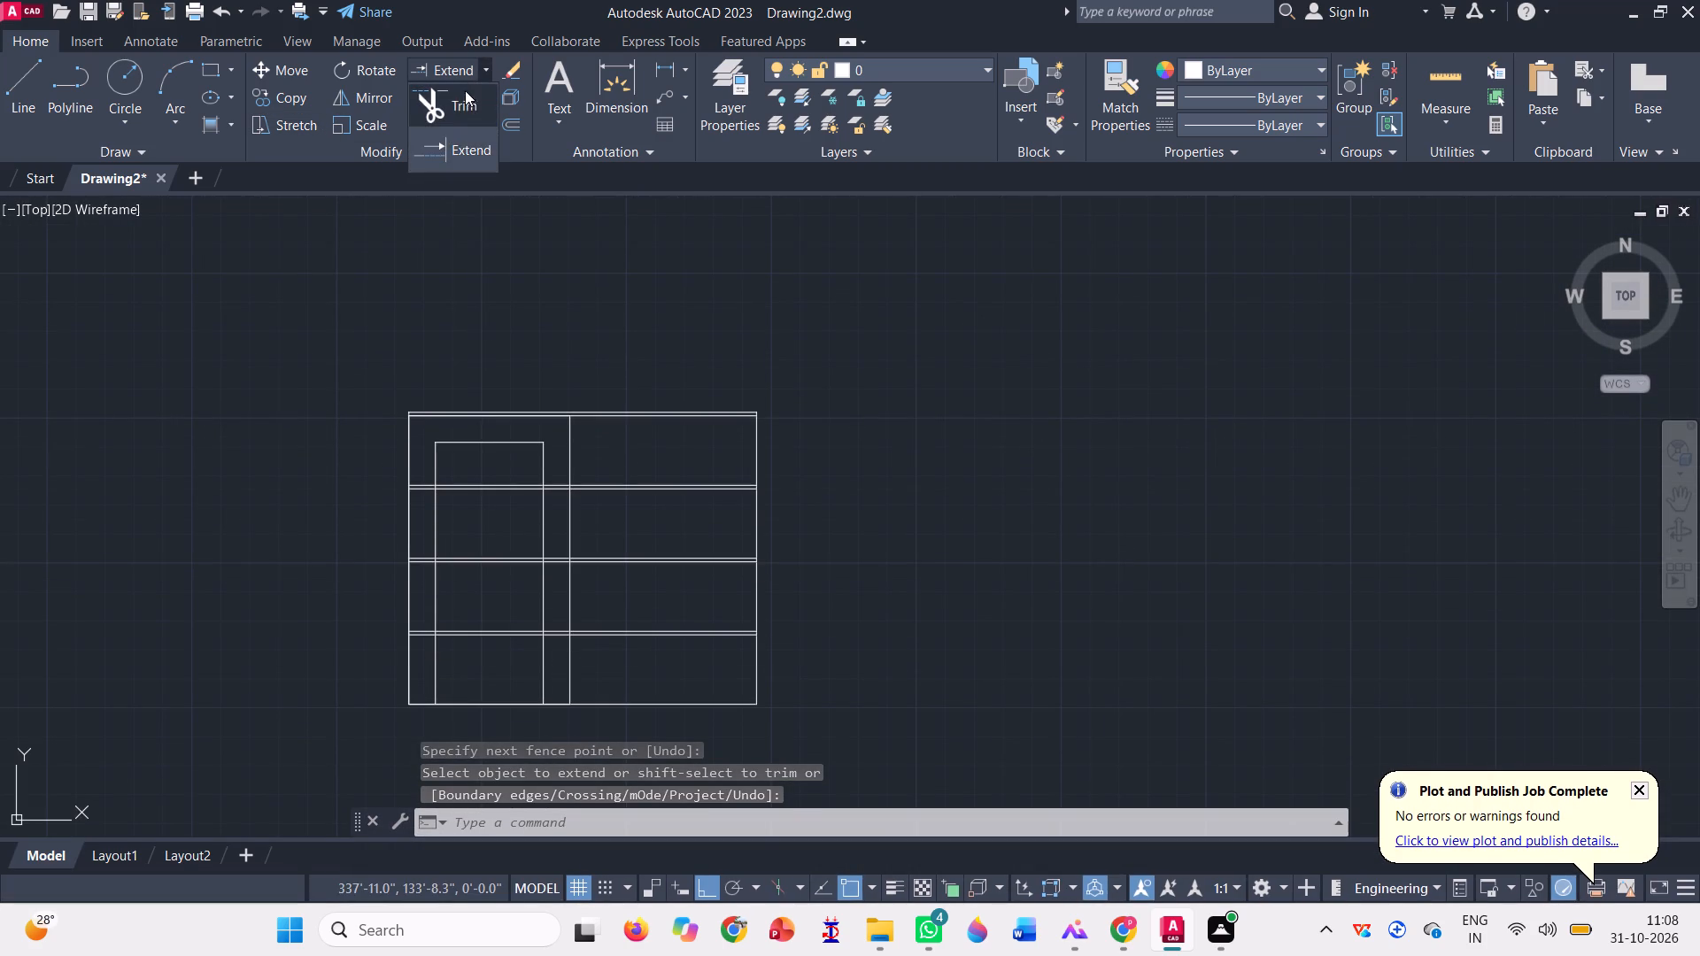
{"action": "left_click", "coordinate": [468, 104]}
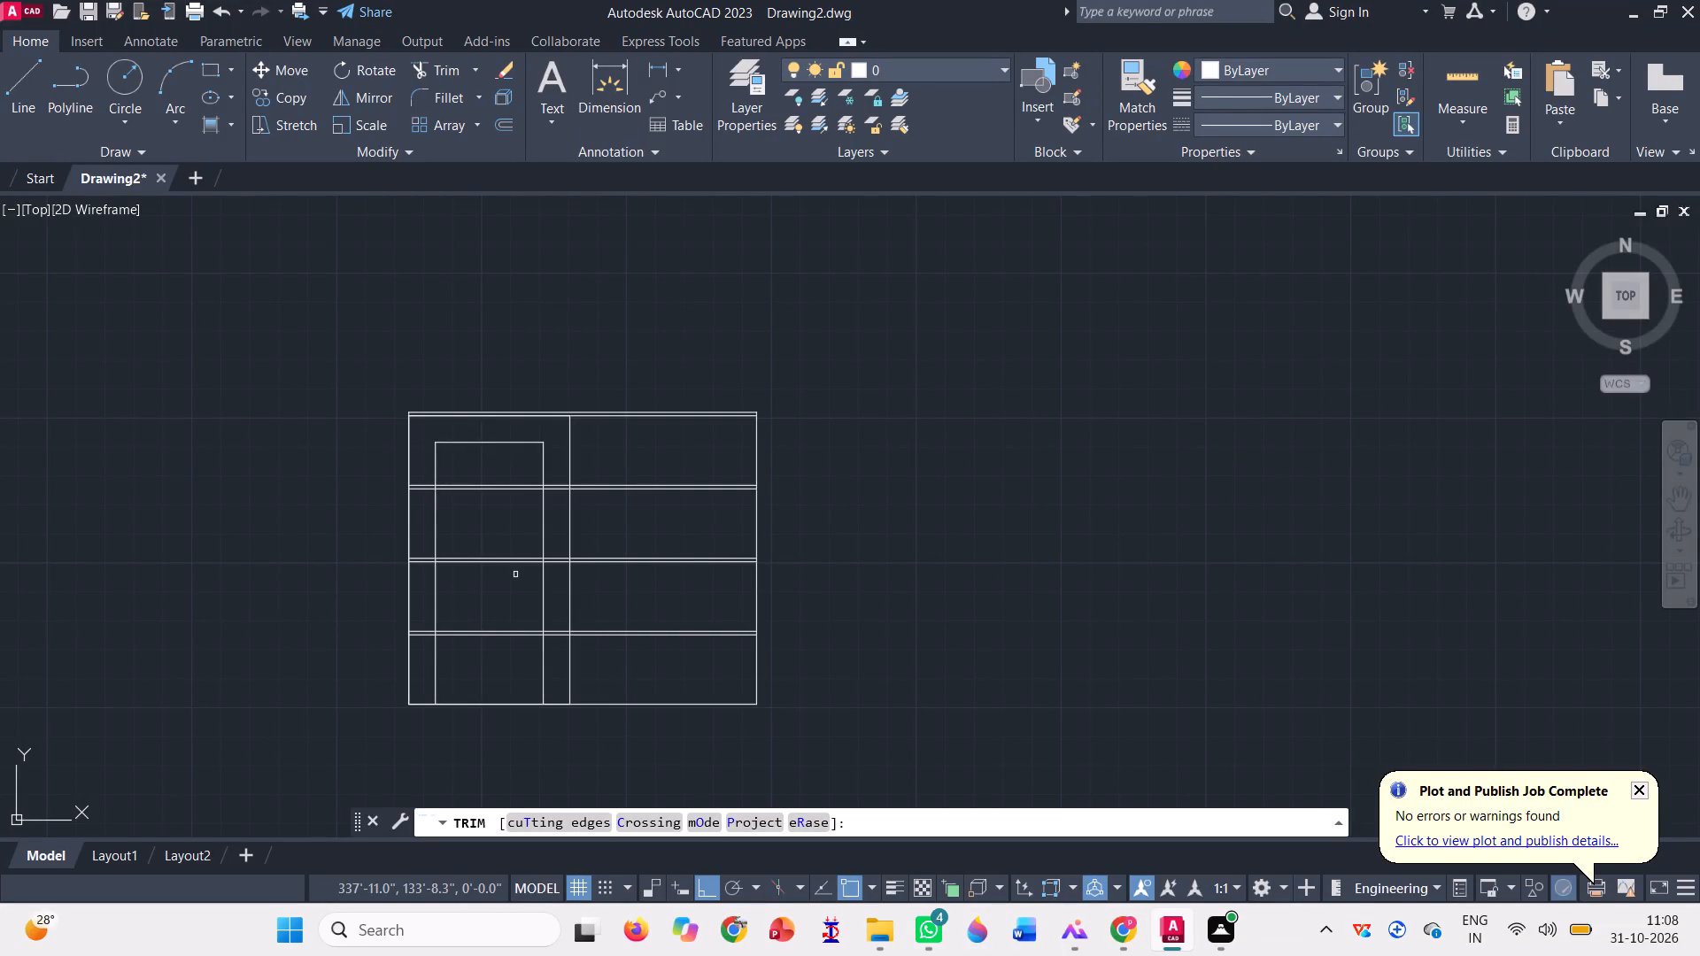
{"action": "scroll", "coordinate": [508, 651], "scroll_direction": "up", "scroll_amount": 1}
{"action": "left_click", "coordinate": [498, 651]}
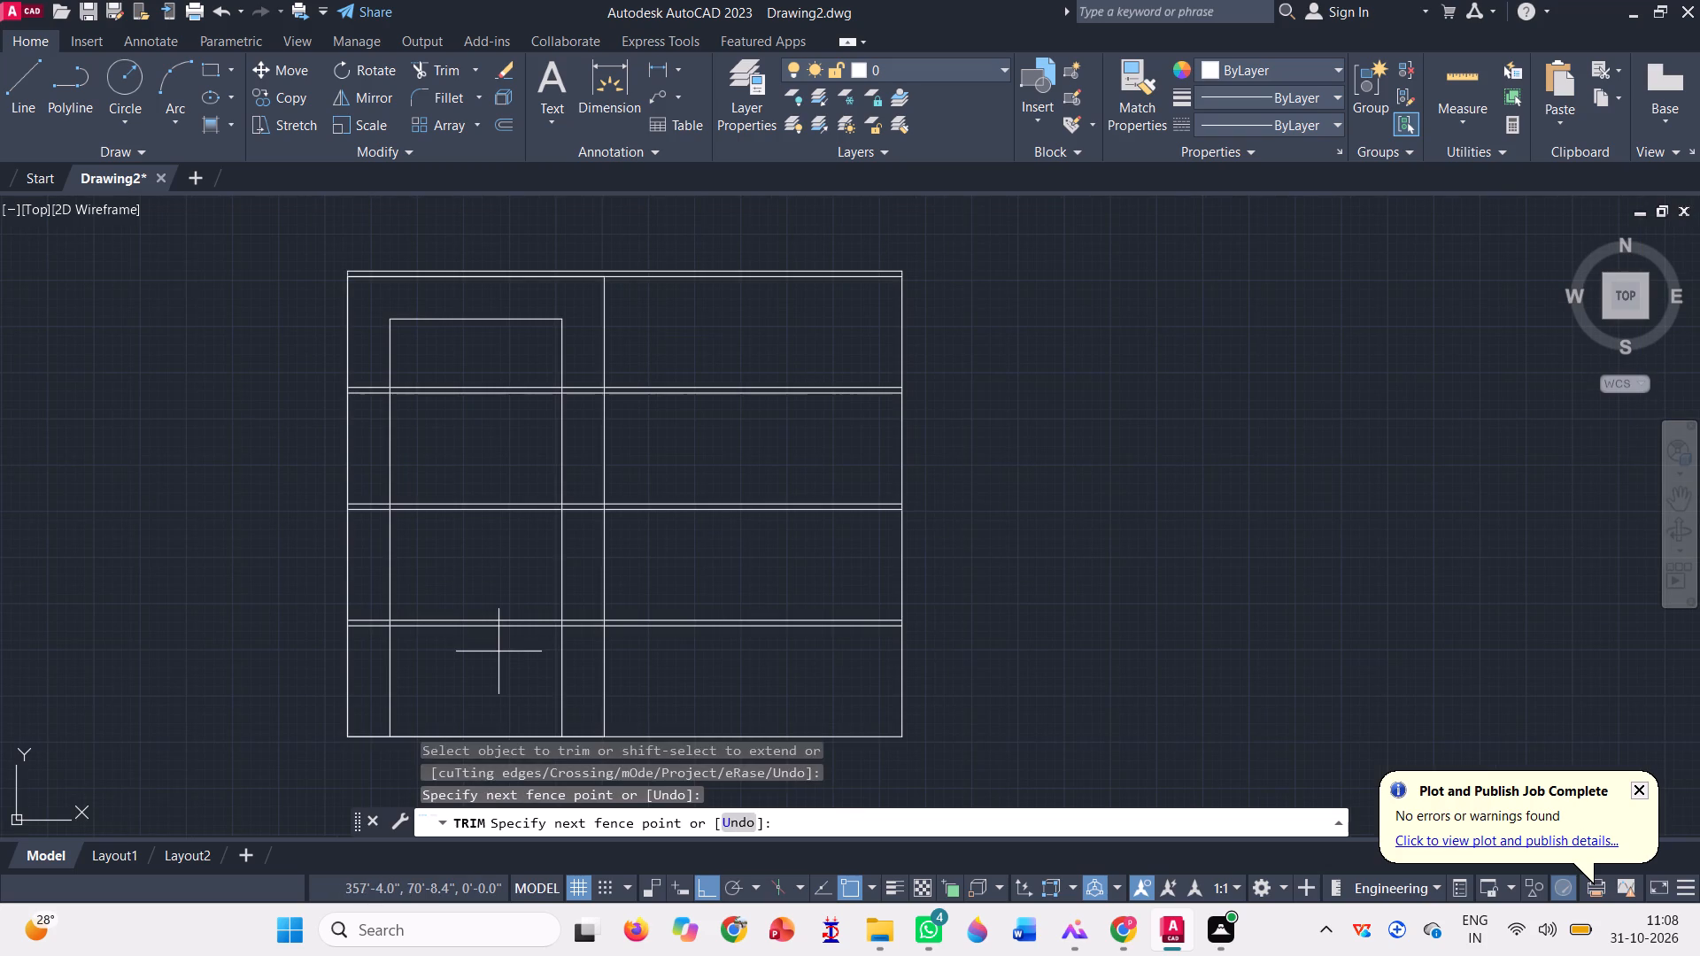
{"action": "left_click", "coordinate": [488, 370]}
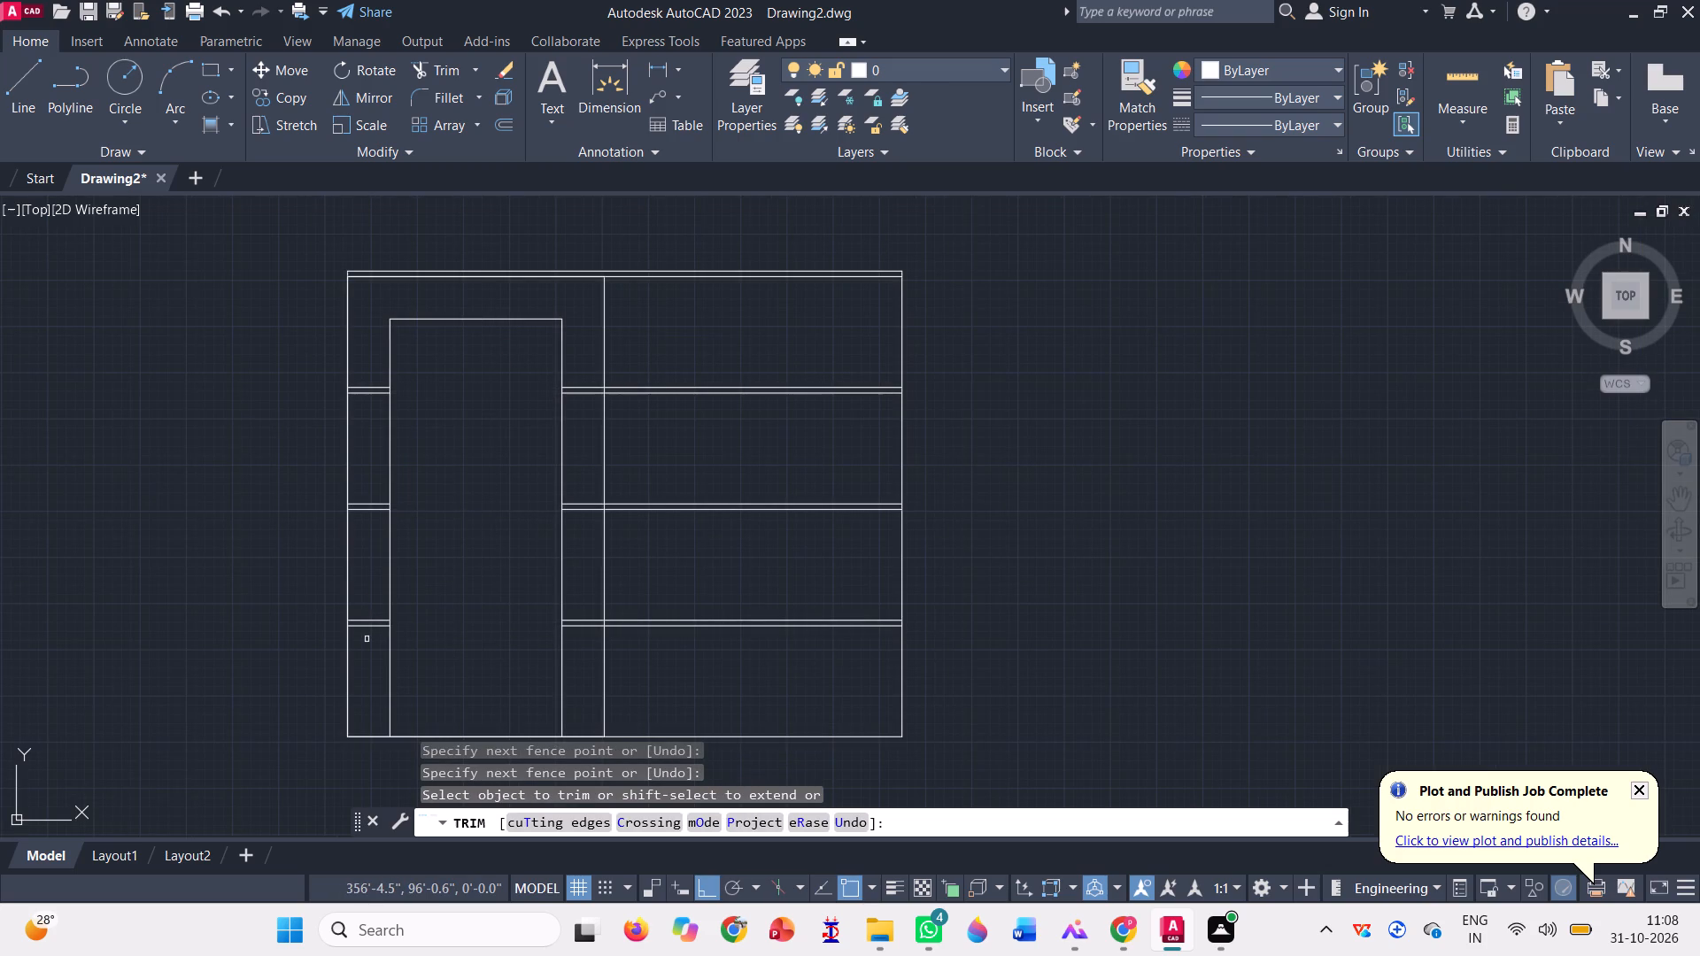
Trim the remaining strip lines between the inner frame and the surrounding 23' wide rectangle on both sides.
{"action": "scroll", "coordinate": [363, 638], "scroll_direction": "up", "scroll_amount": 1}
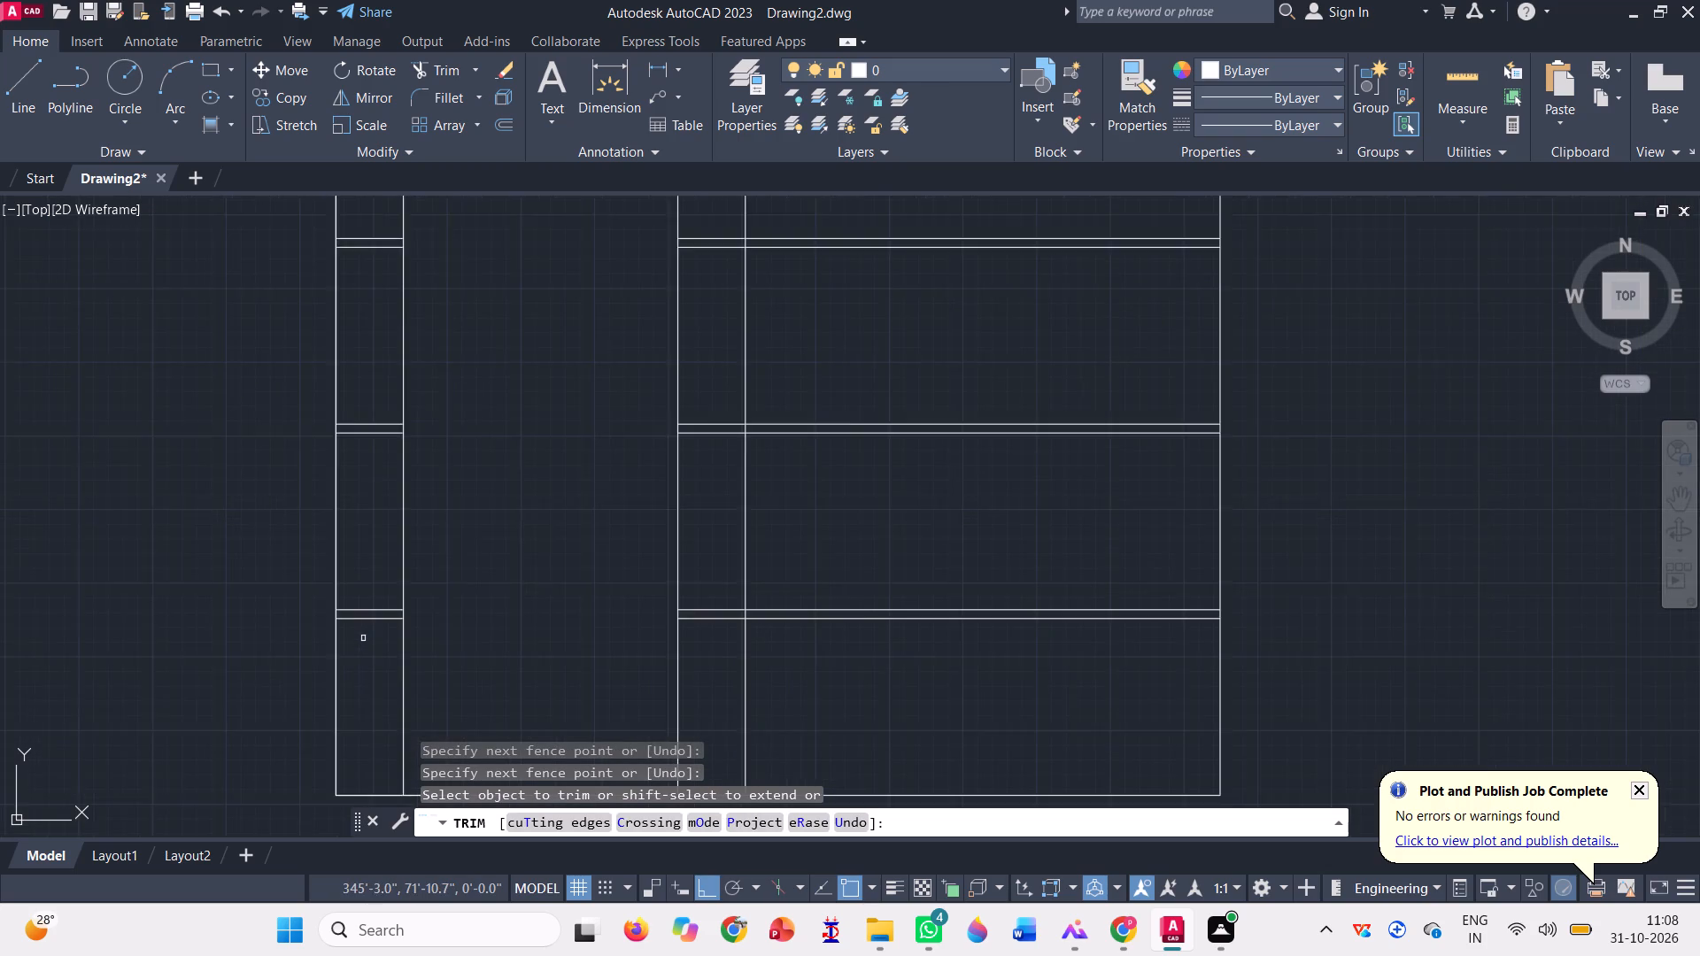
{"action": "scroll", "coordinate": [363, 638], "scroll_direction": "up", "scroll_amount": 1}
{"action": "left_click", "coordinate": [367, 652]}
{"action": "scroll", "coordinate": [374, 605], "scroll_direction": "down", "scroll_amount": 2}
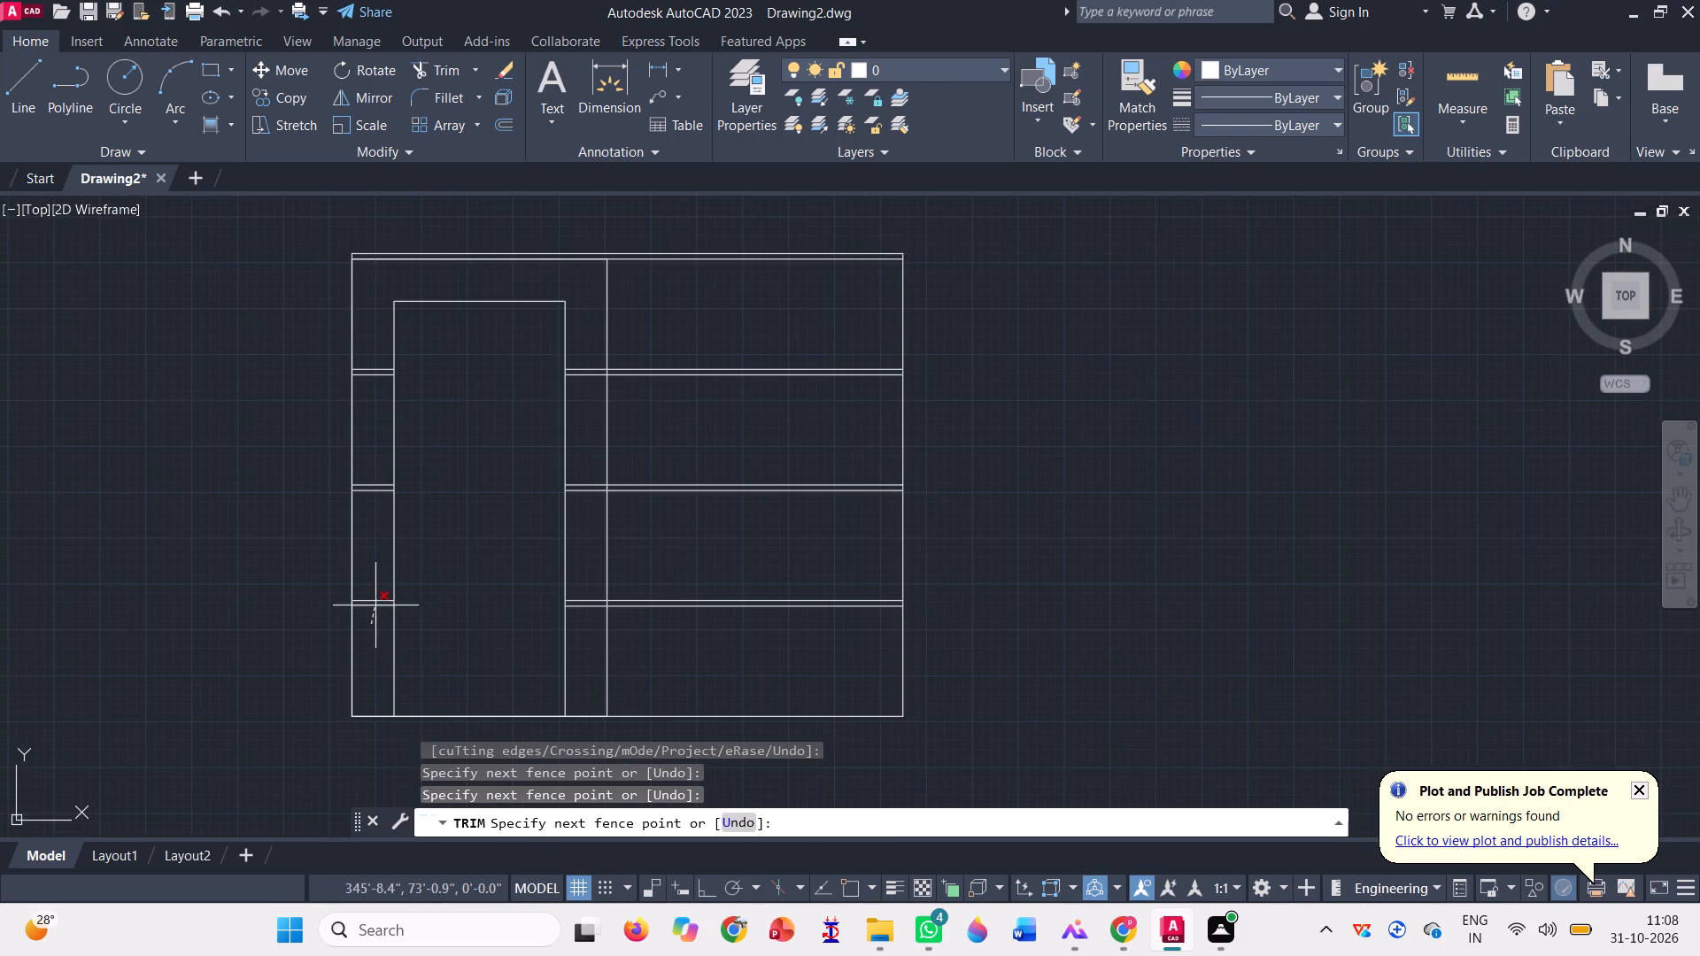
{"action": "left_click", "coordinate": [375, 360]}
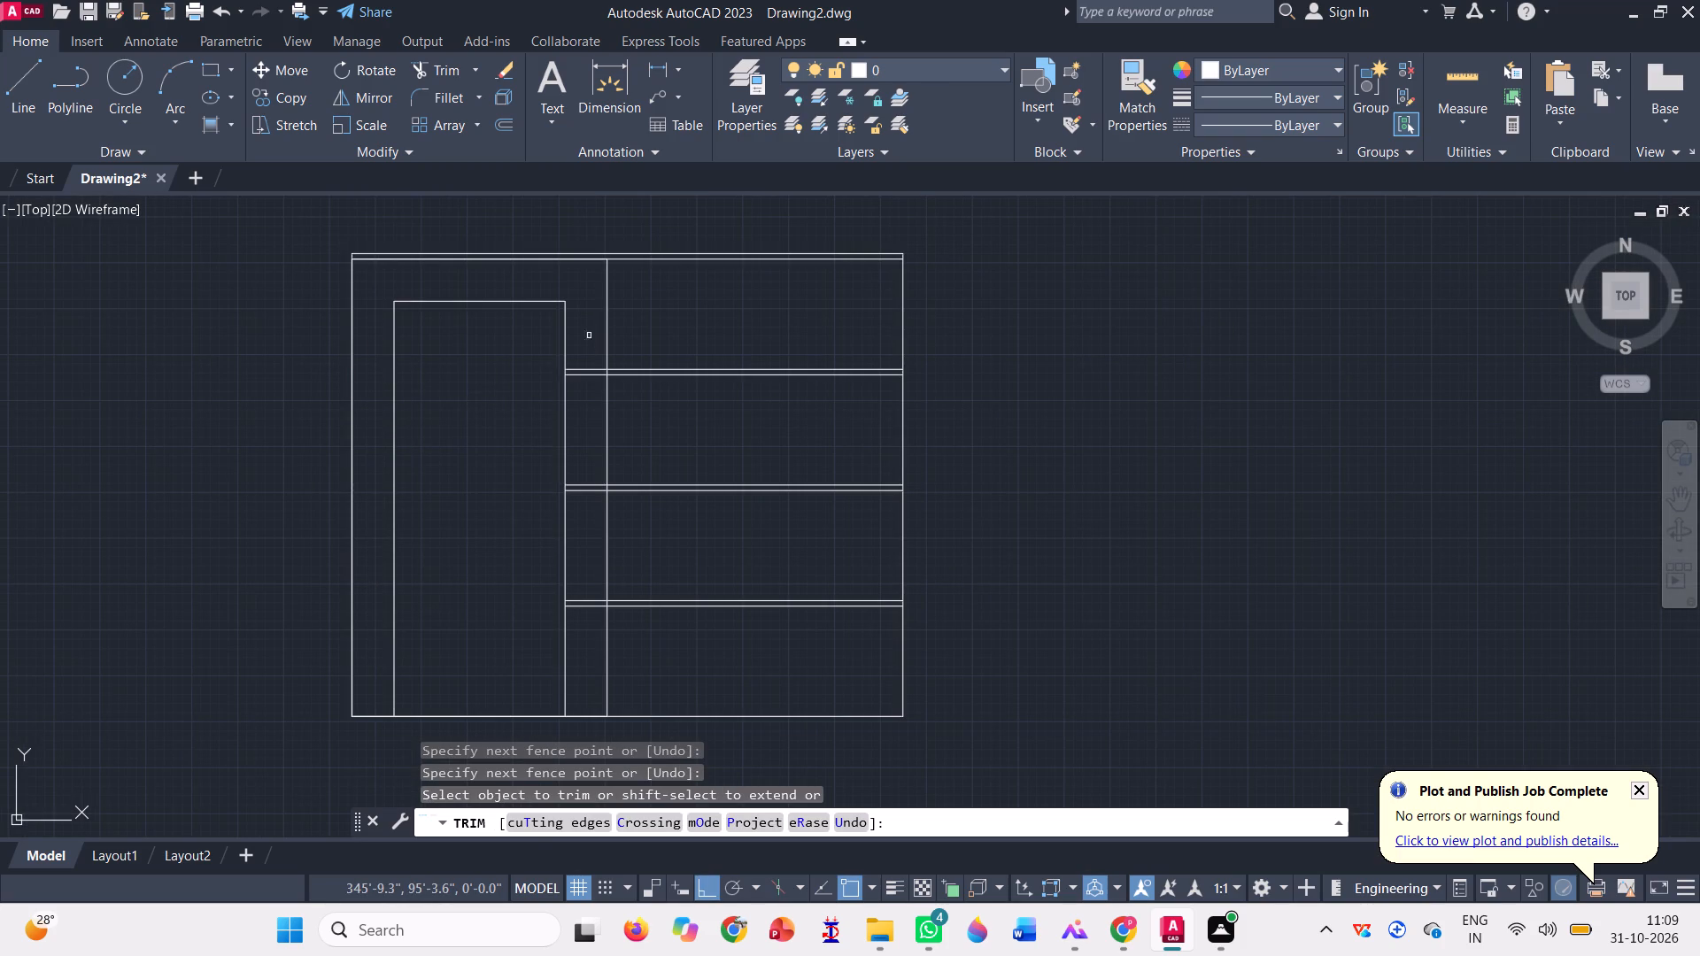
{"action": "left_click", "coordinate": [576, 340]}
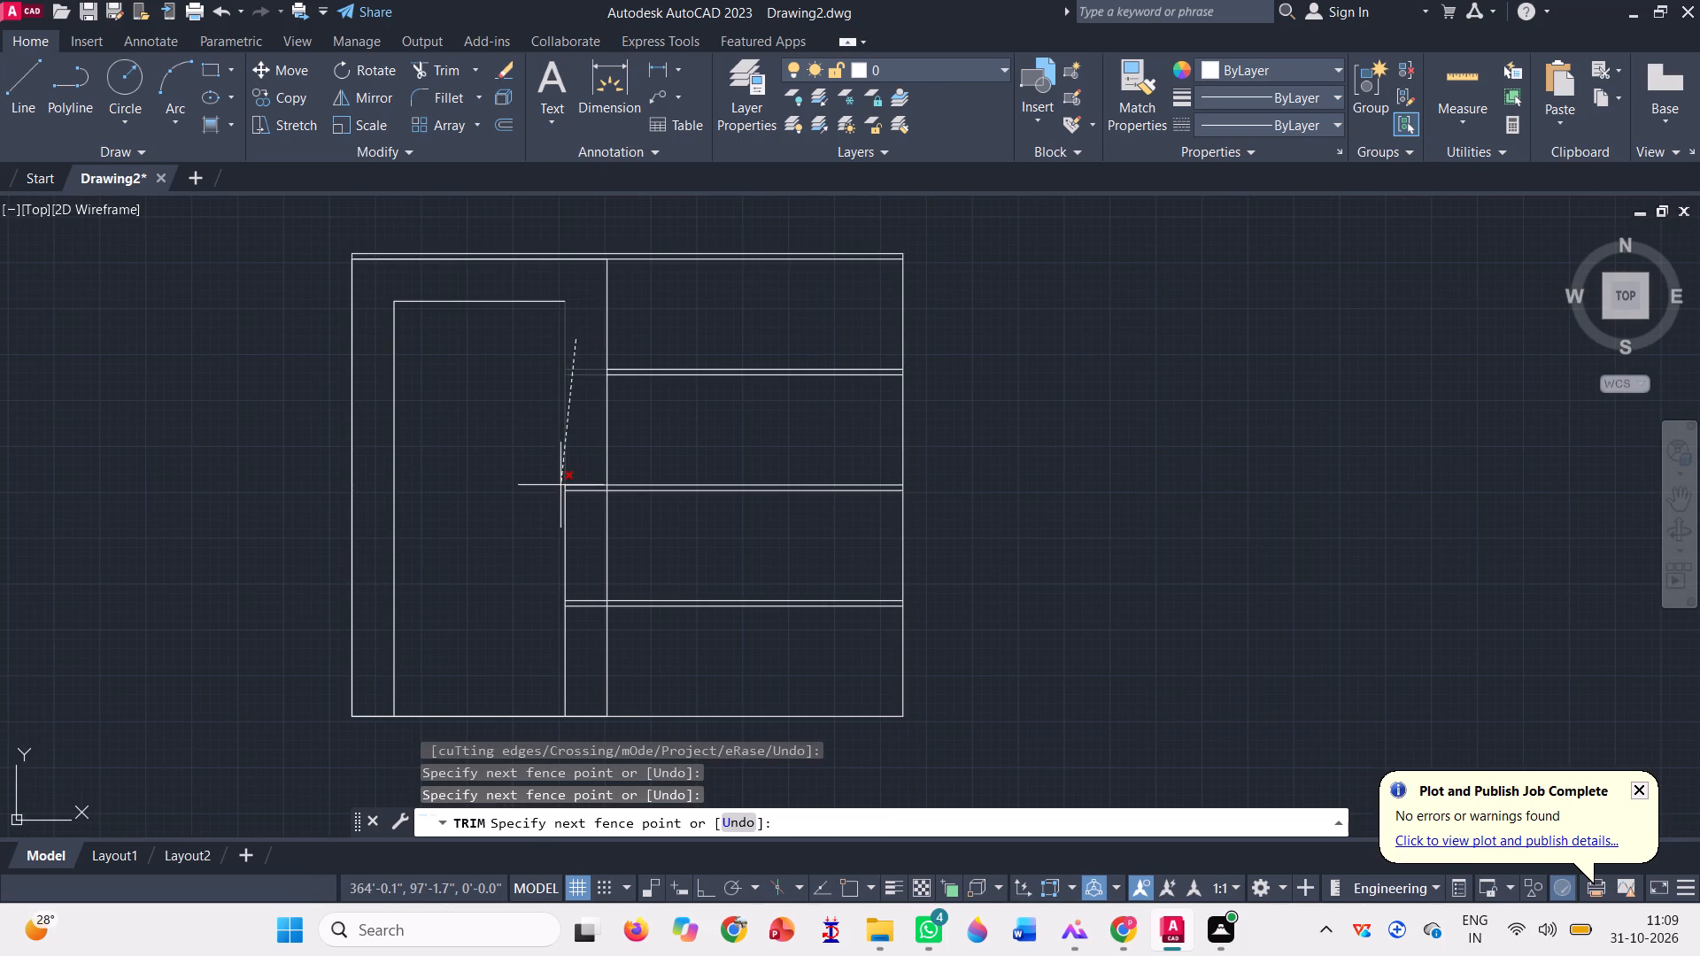
{"action": "left_click", "coordinate": [588, 628]}
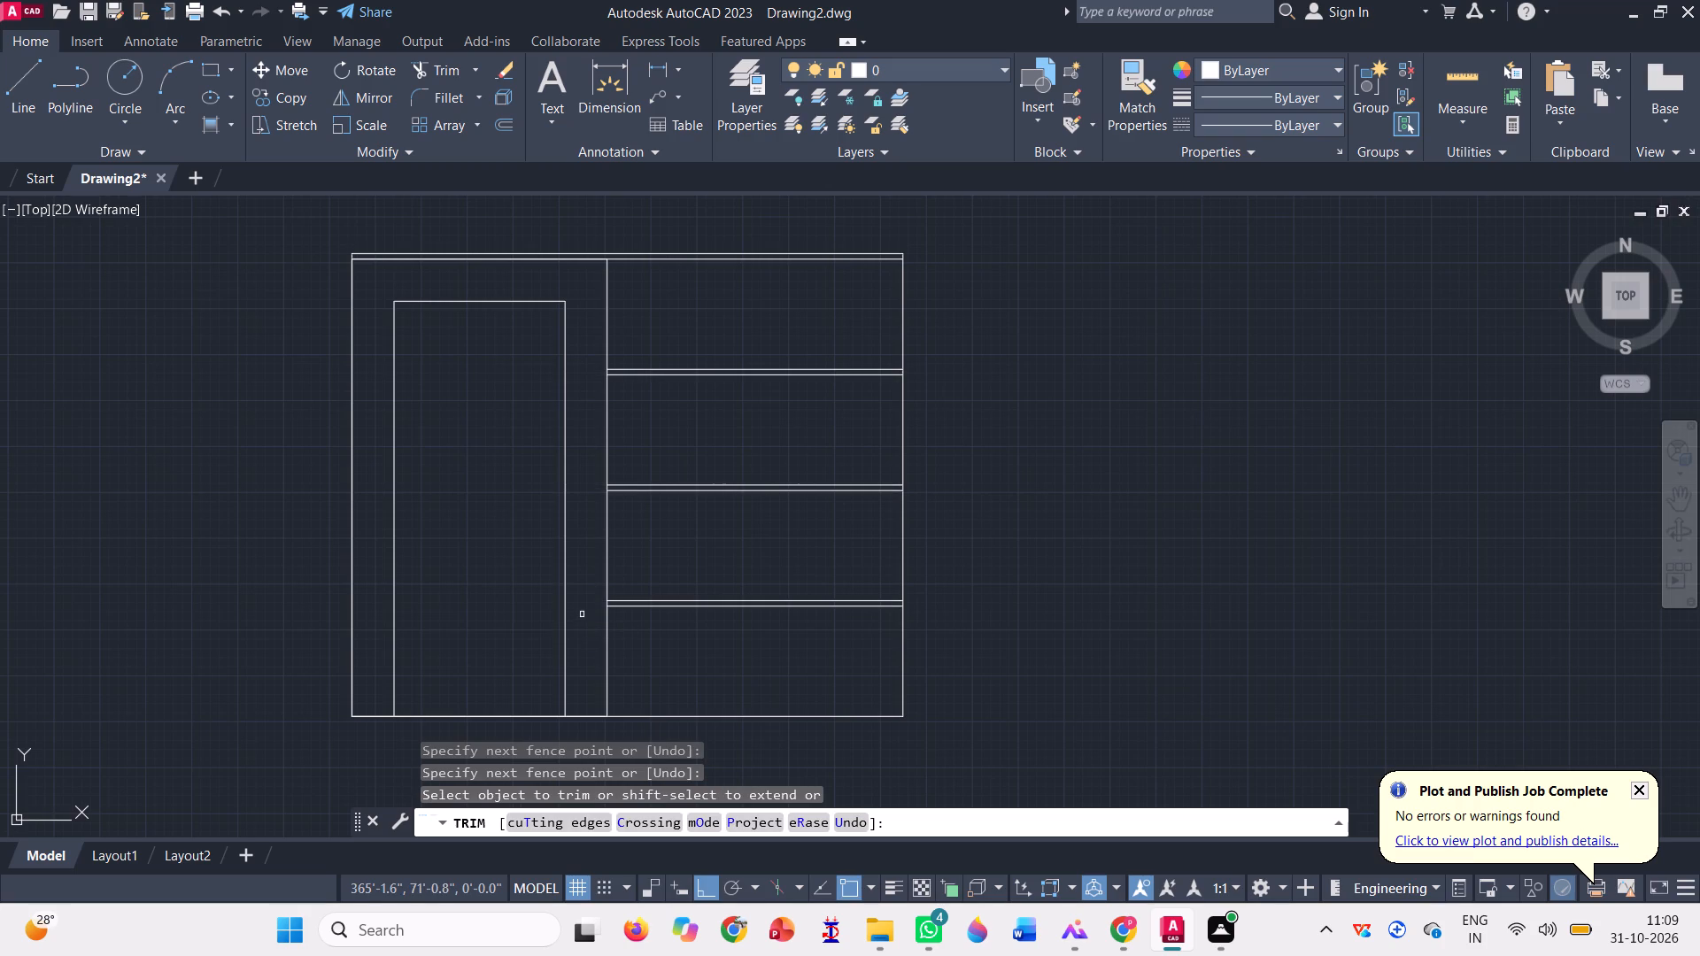
{"action": "key", "text": "Escape"}
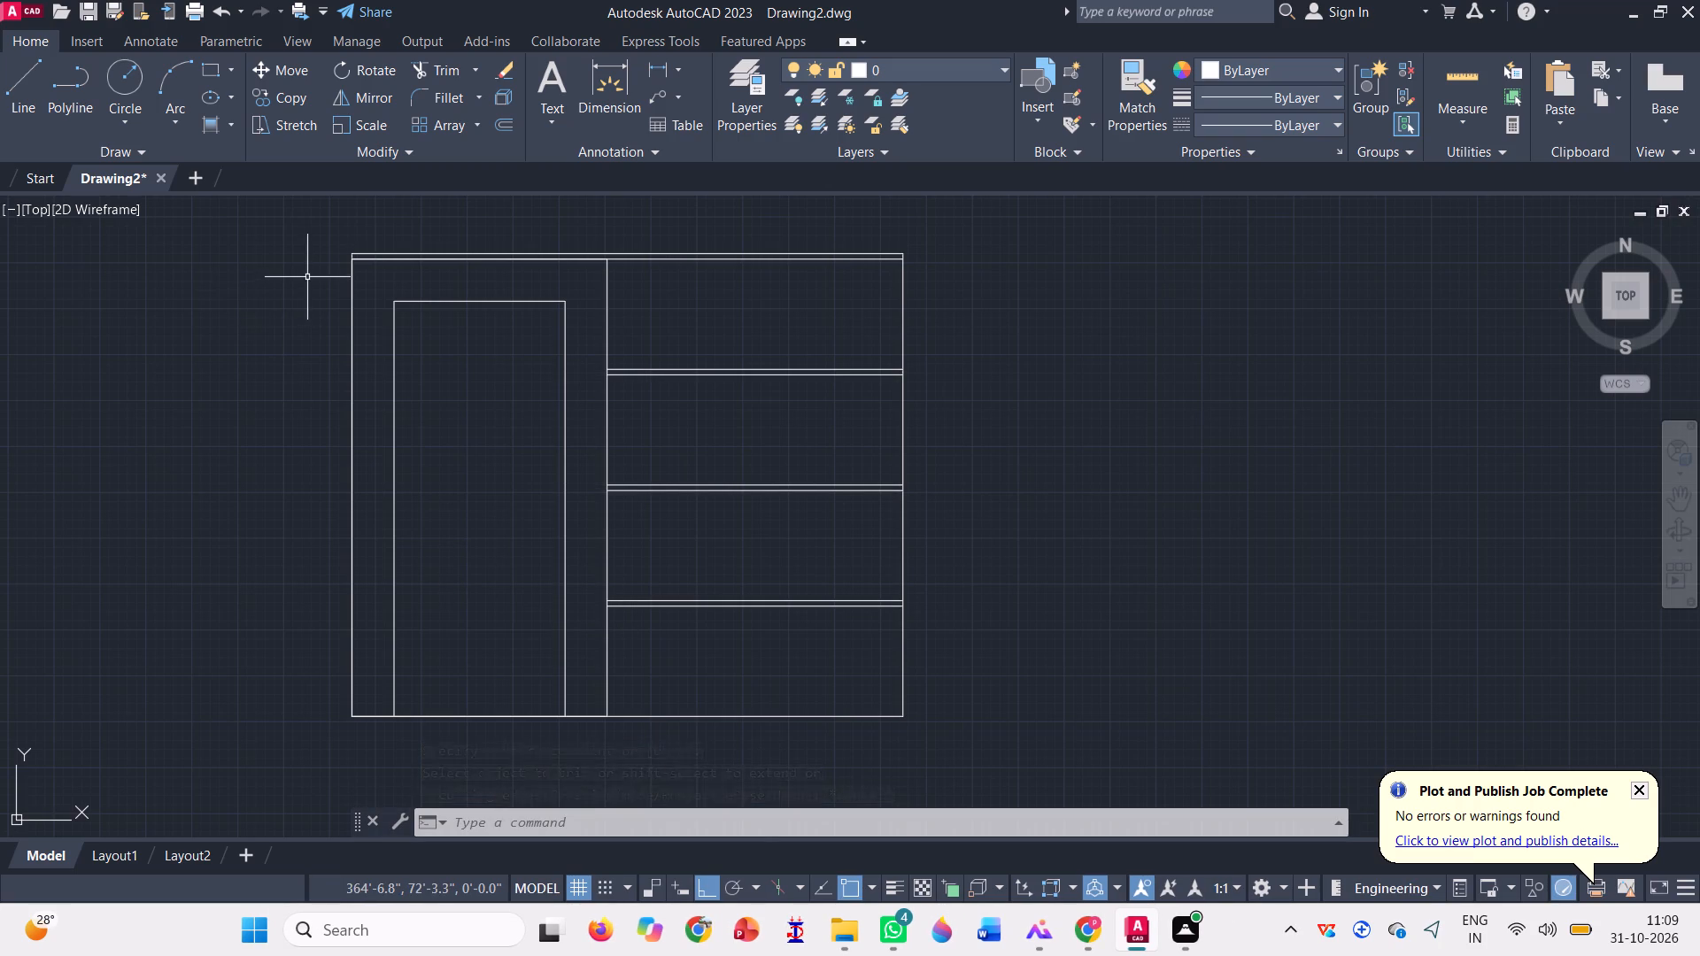
Delete the upper line of the top strip.
{"action": "scroll", "coordinate": [340, 231], "scroll_direction": "up", "scroll_amount": 1}
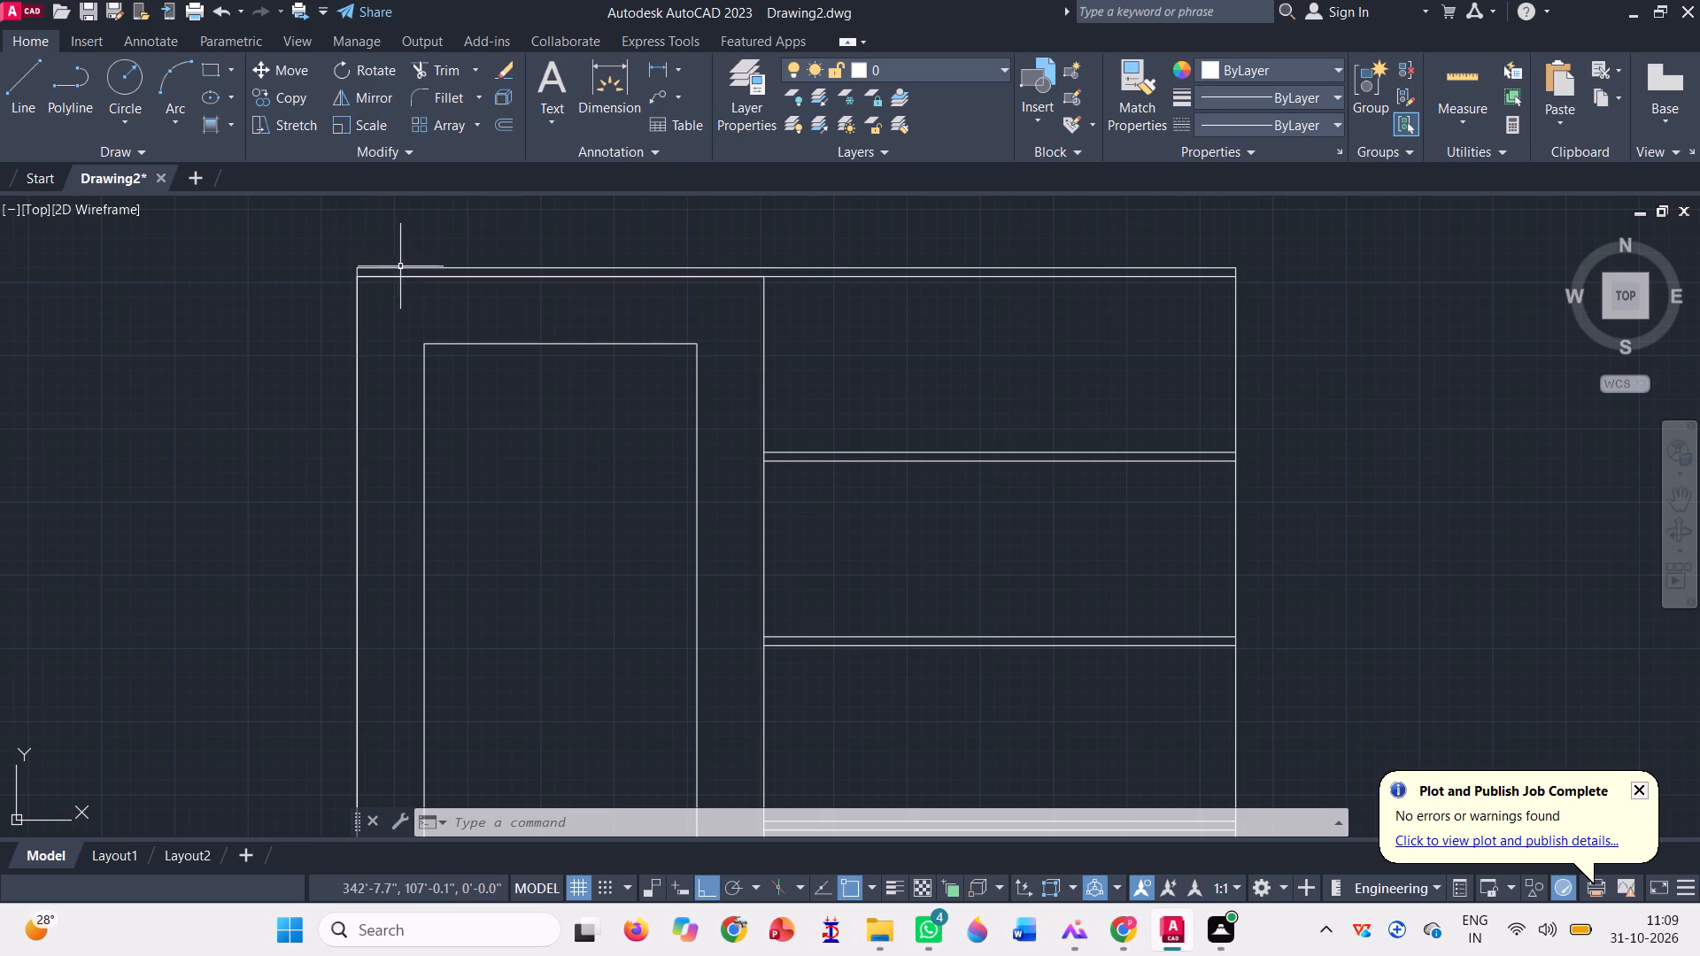
{"action": "left_click", "coordinate": [403, 274]}
{"action": "key", "text": "Escape"}
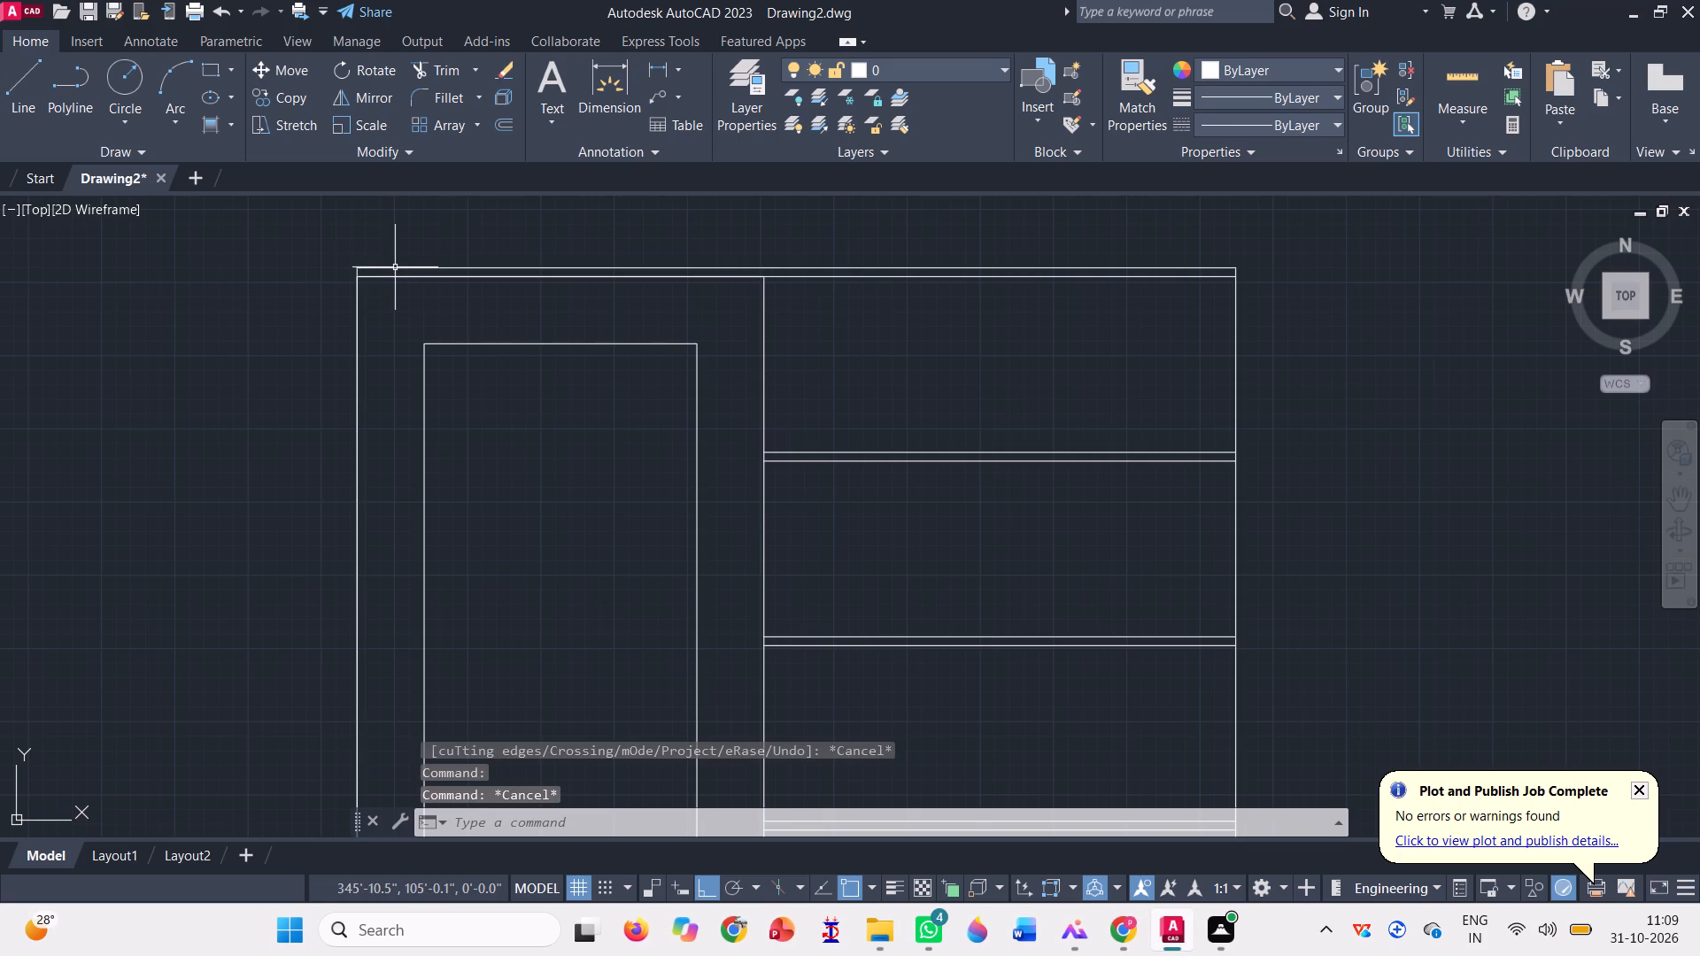
{"action": "left_click", "coordinate": [395, 267]}
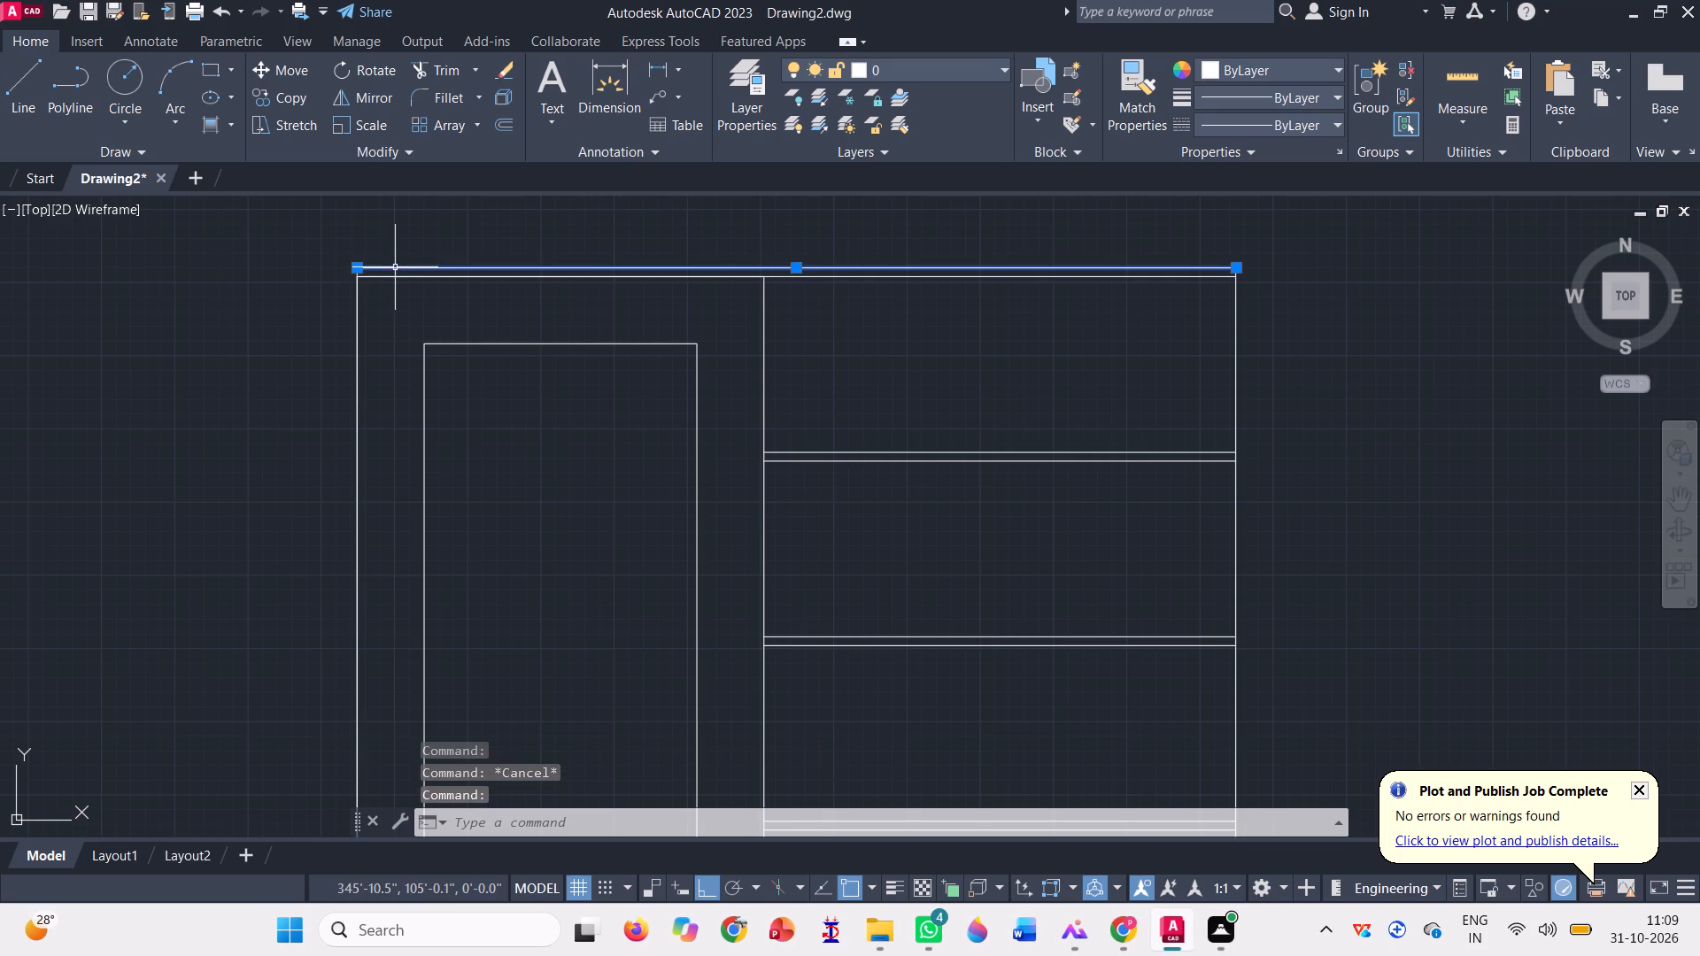
{"action": "key", "text": "Delete"}
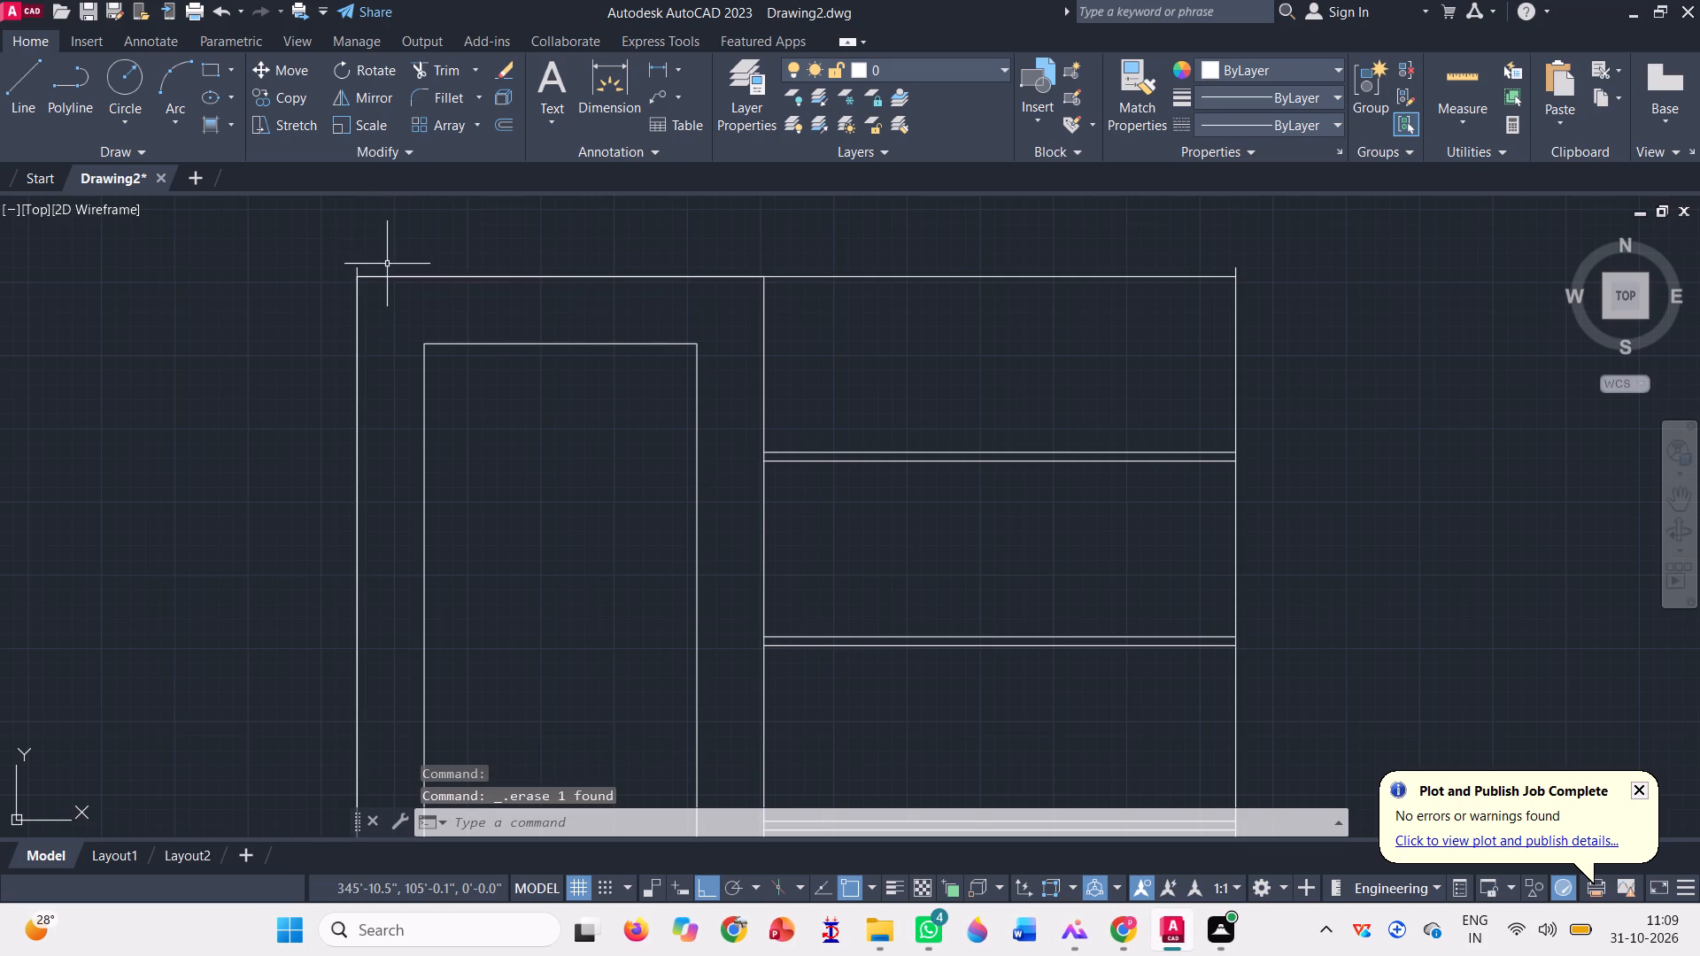
Trim the outline's left side line where it extends above the top edge.
{"action": "scroll", "coordinate": [387, 312], "scroll_direction": "down", "scroll_amount": 1}
{"action": "left_click", "coordinate": [430, 66]}
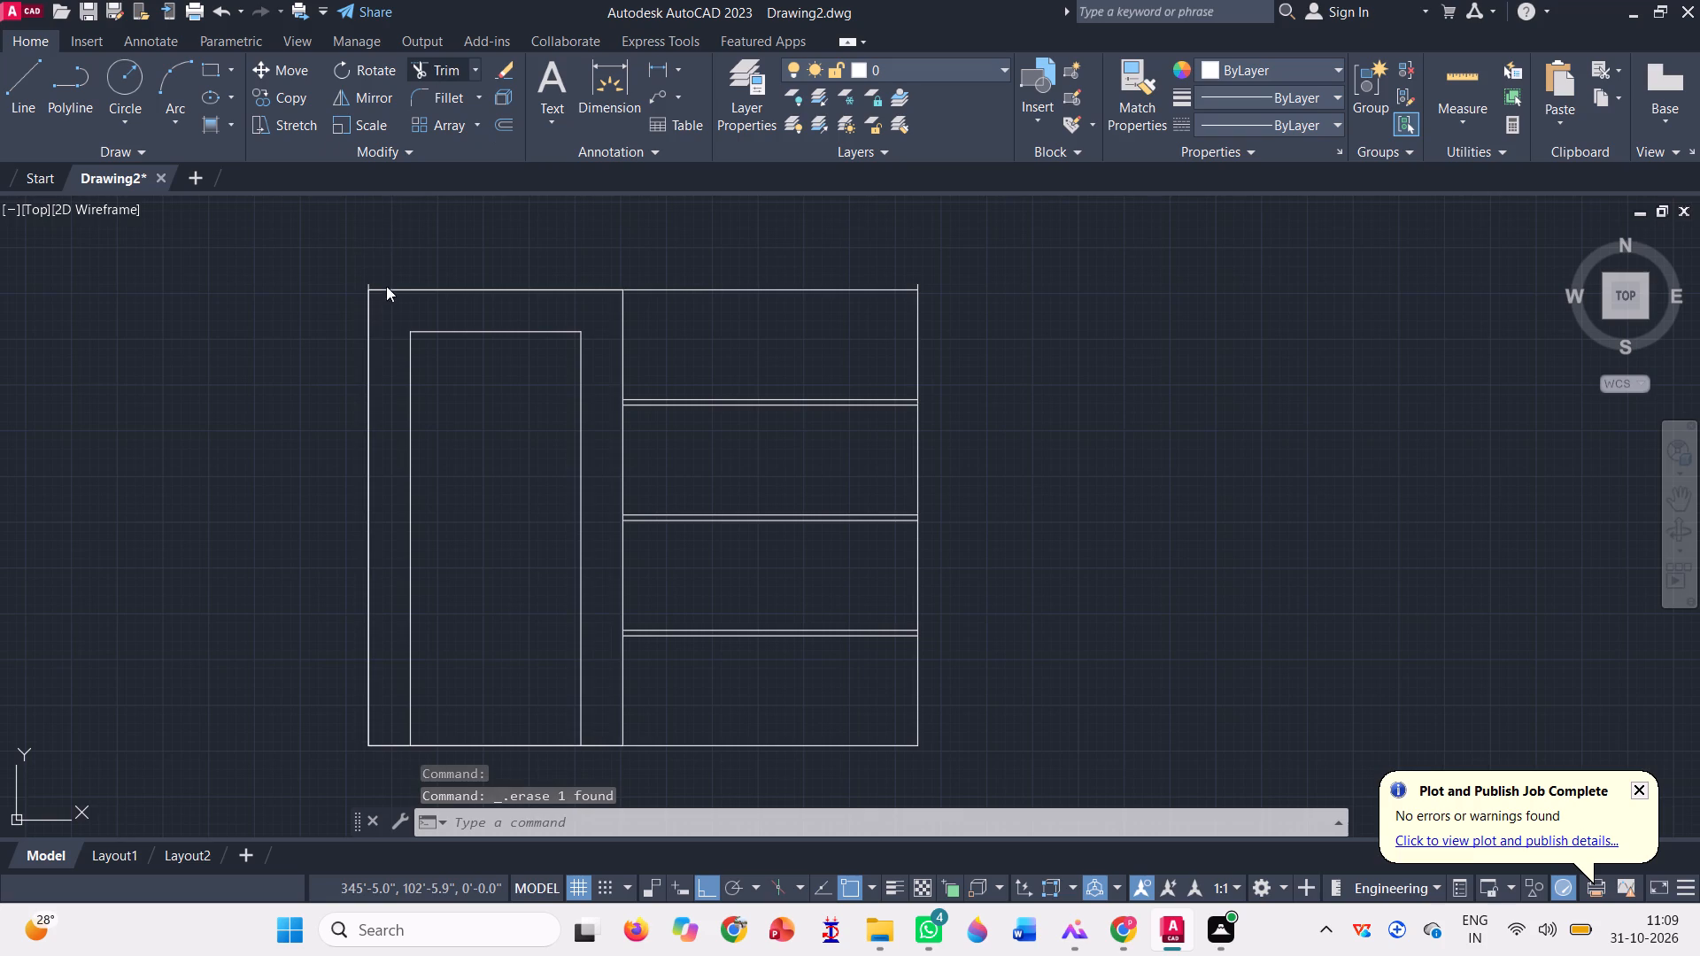
{"action": "scroll", "coordinate": [351, 277], "scroll_direction": "up", "scroll_amount": 6}
{"action": "left_click", "coordinate": [437, 352]}
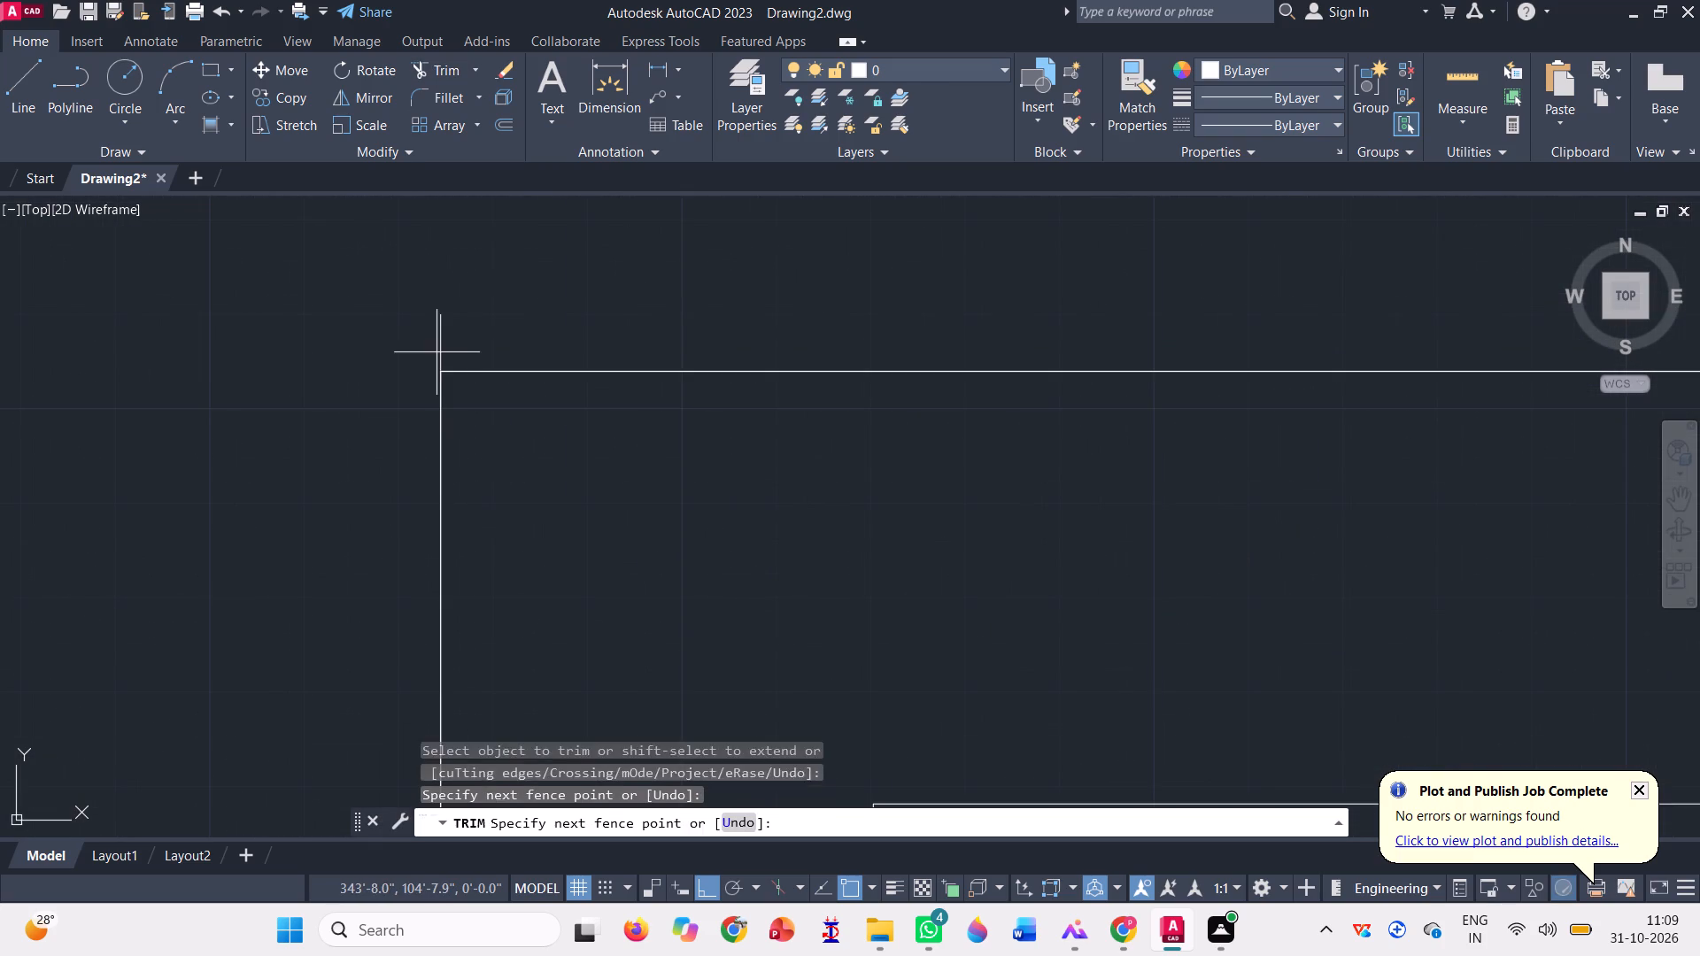
{"action": "left_click", "coordinate": [469, 333]}
{"action": "scroll", "coordinate": [330, 367], "scroll_direction": "down", "scroll_amount": 2}
{"action": "key", "text": "Escape"}
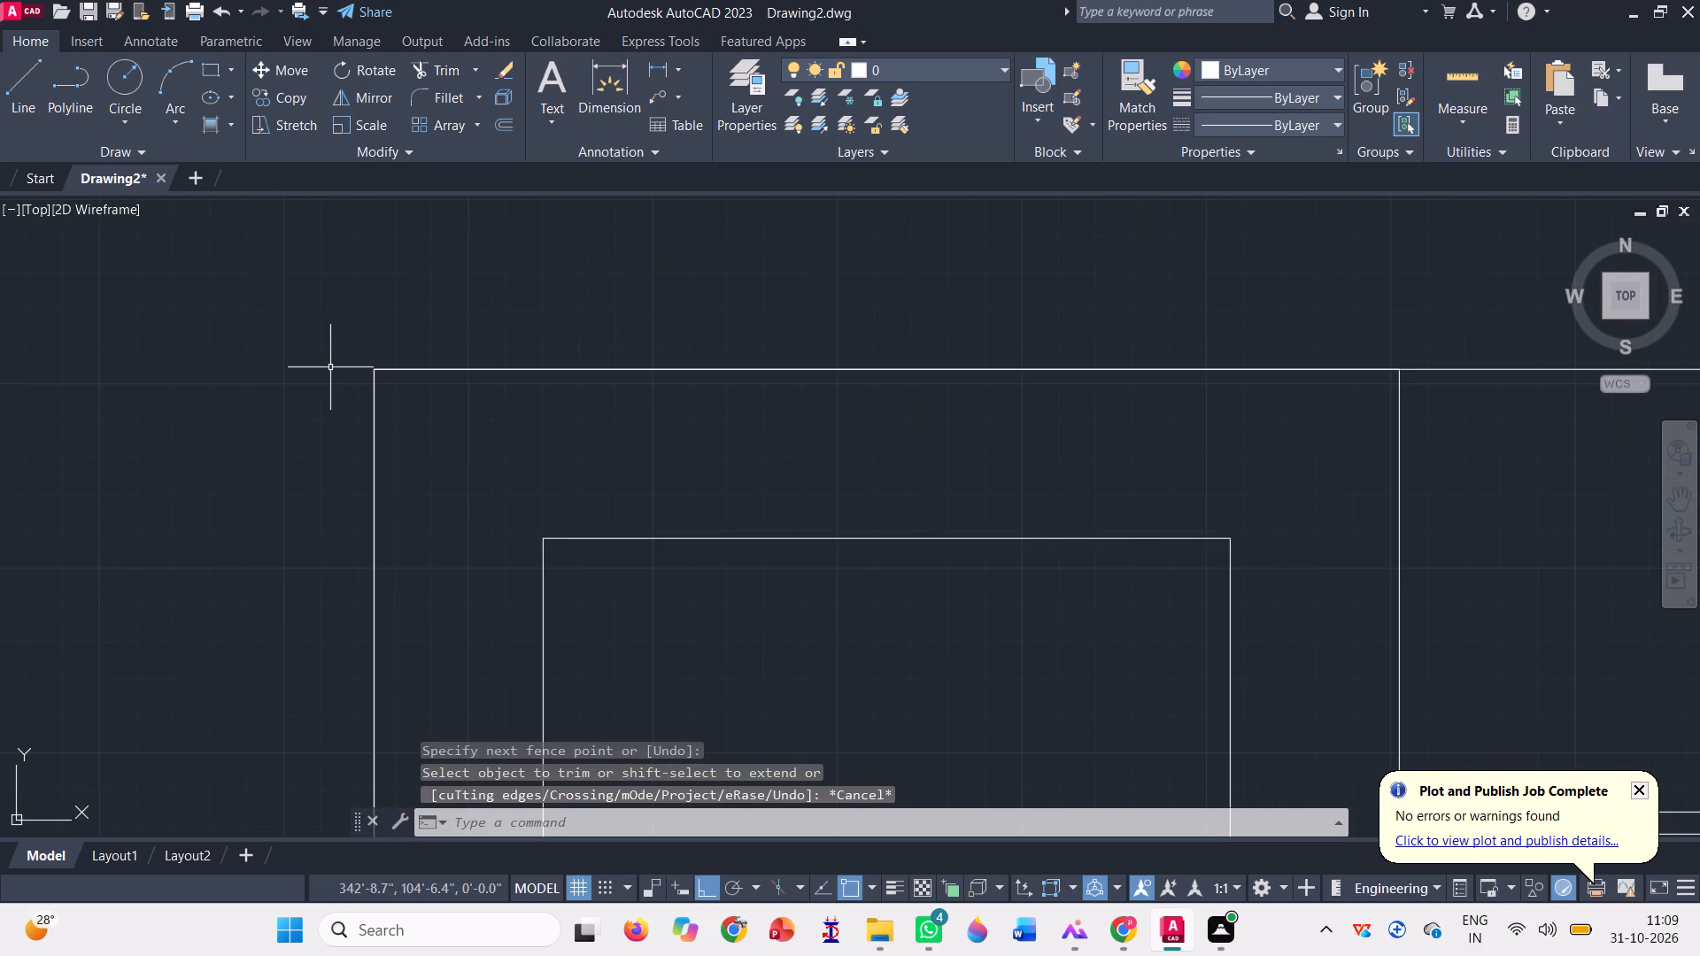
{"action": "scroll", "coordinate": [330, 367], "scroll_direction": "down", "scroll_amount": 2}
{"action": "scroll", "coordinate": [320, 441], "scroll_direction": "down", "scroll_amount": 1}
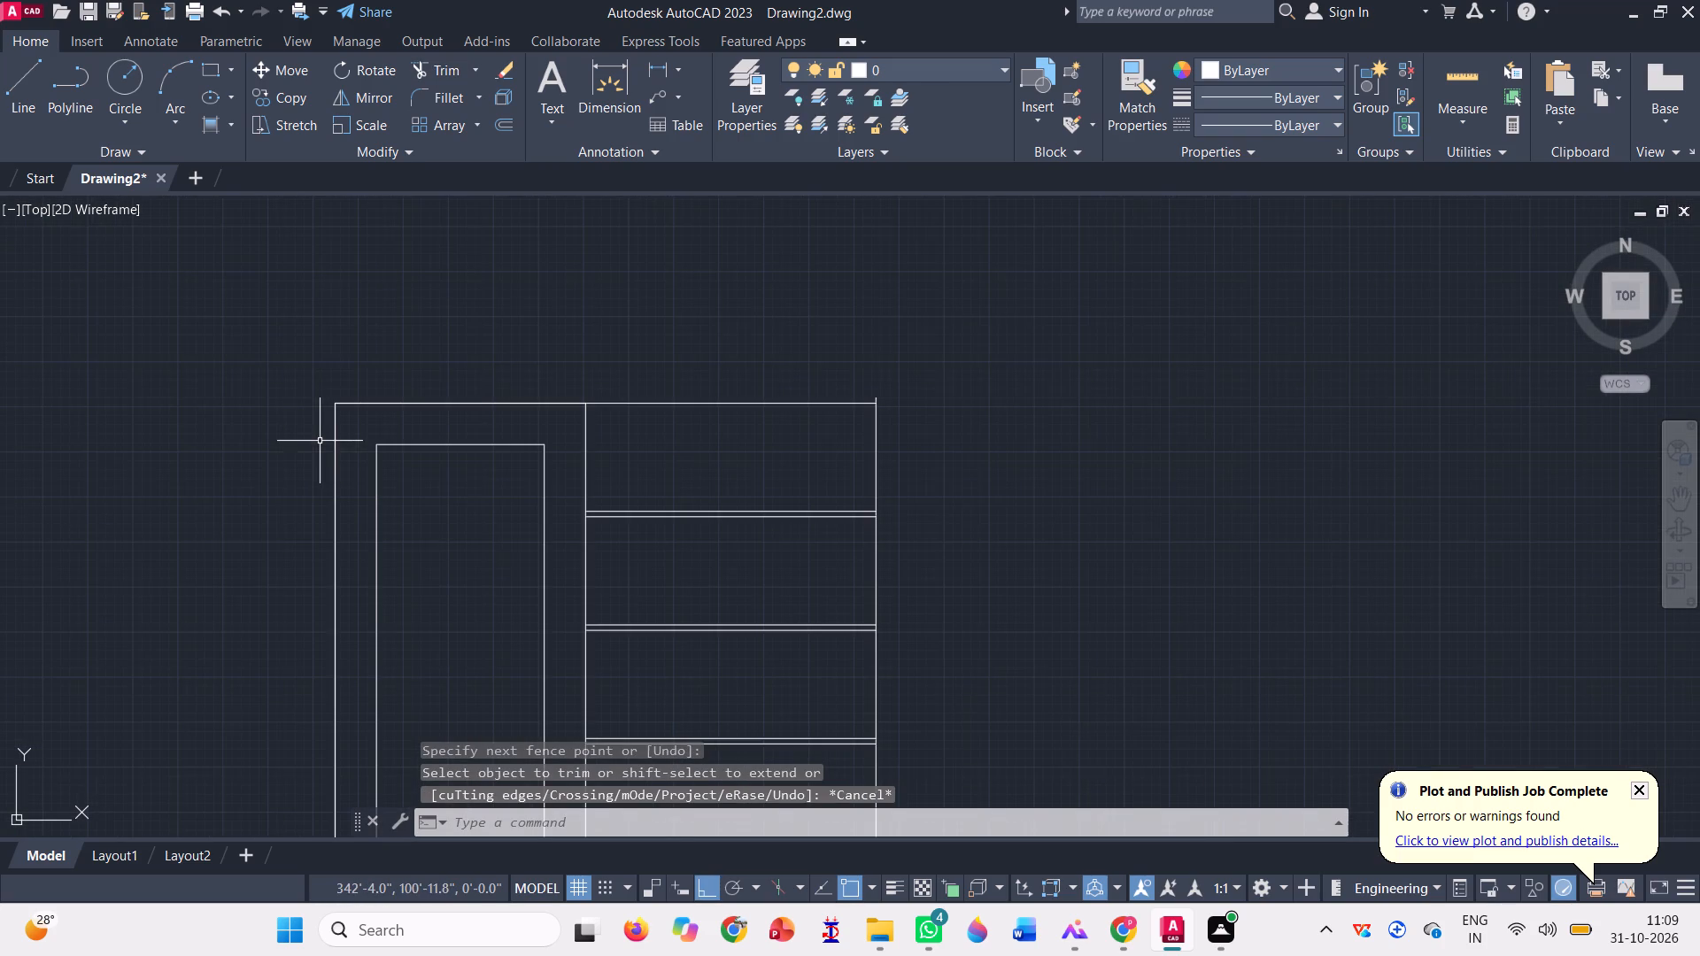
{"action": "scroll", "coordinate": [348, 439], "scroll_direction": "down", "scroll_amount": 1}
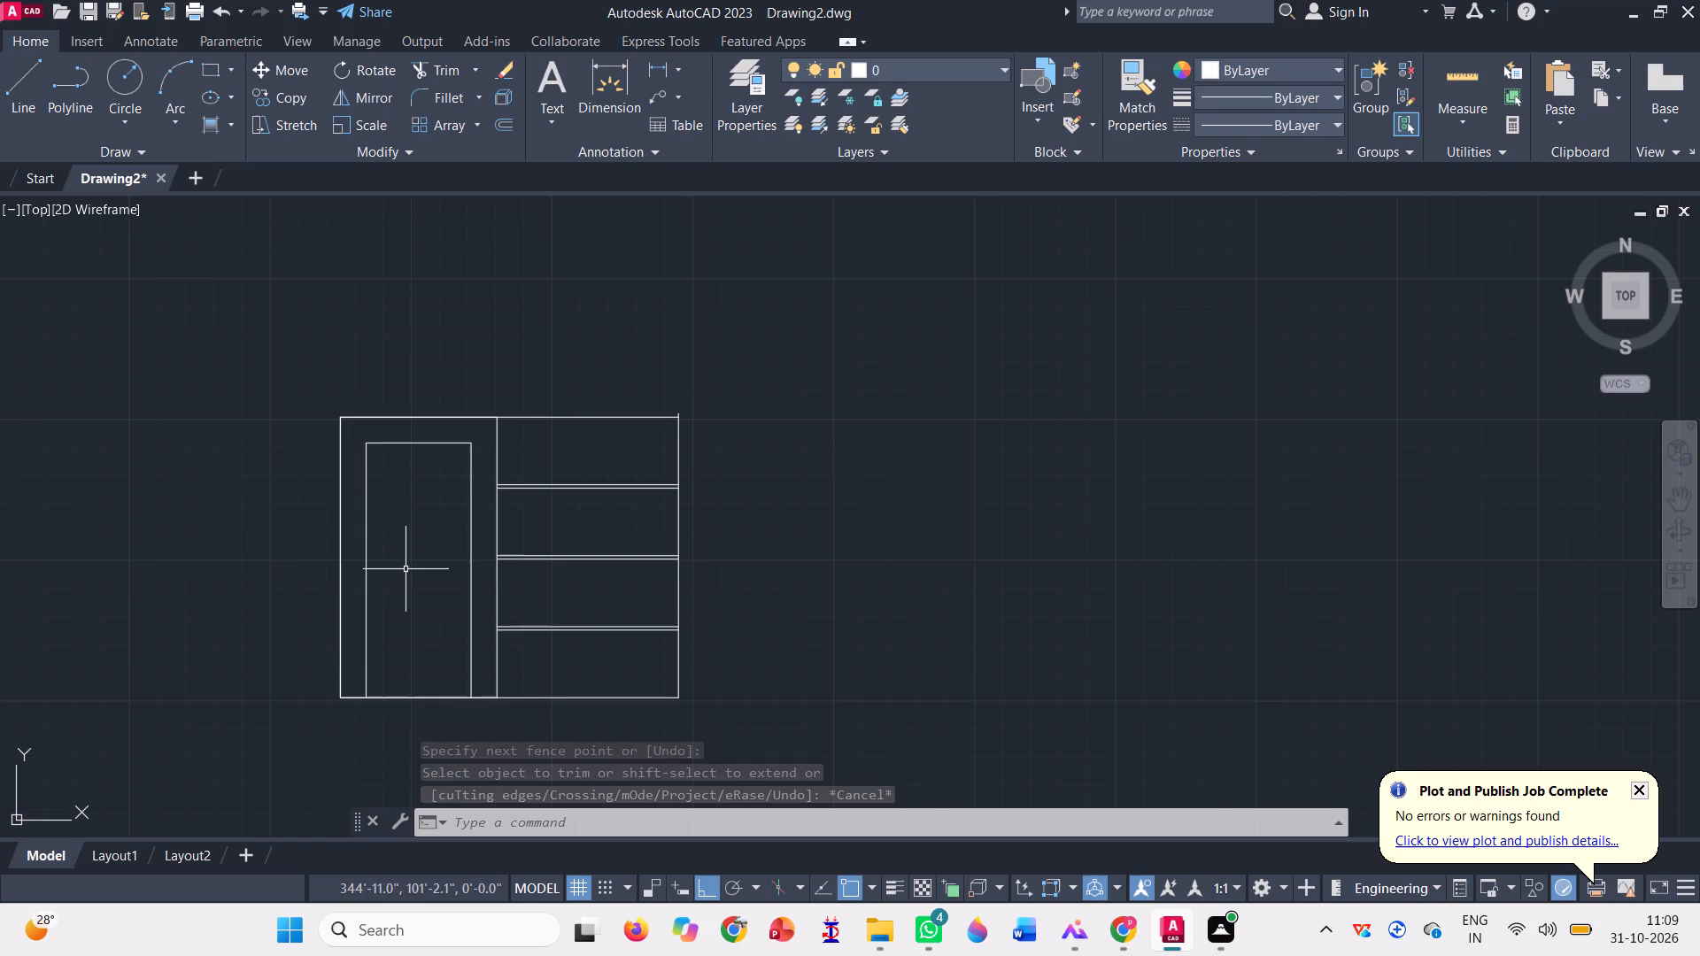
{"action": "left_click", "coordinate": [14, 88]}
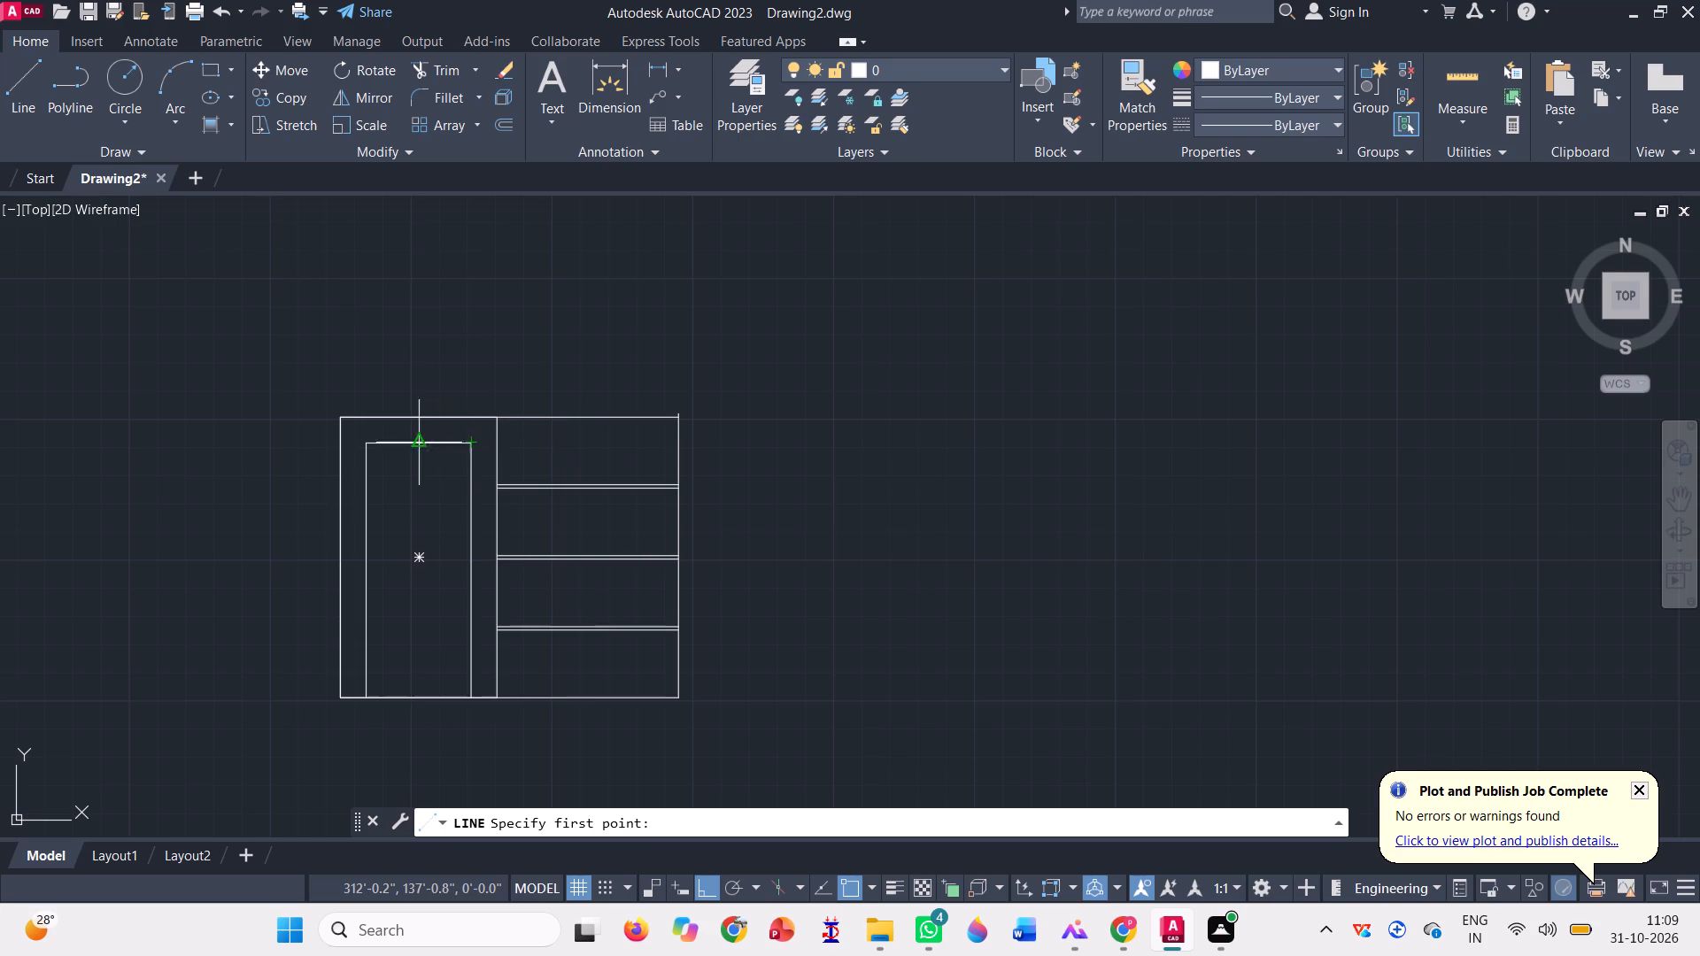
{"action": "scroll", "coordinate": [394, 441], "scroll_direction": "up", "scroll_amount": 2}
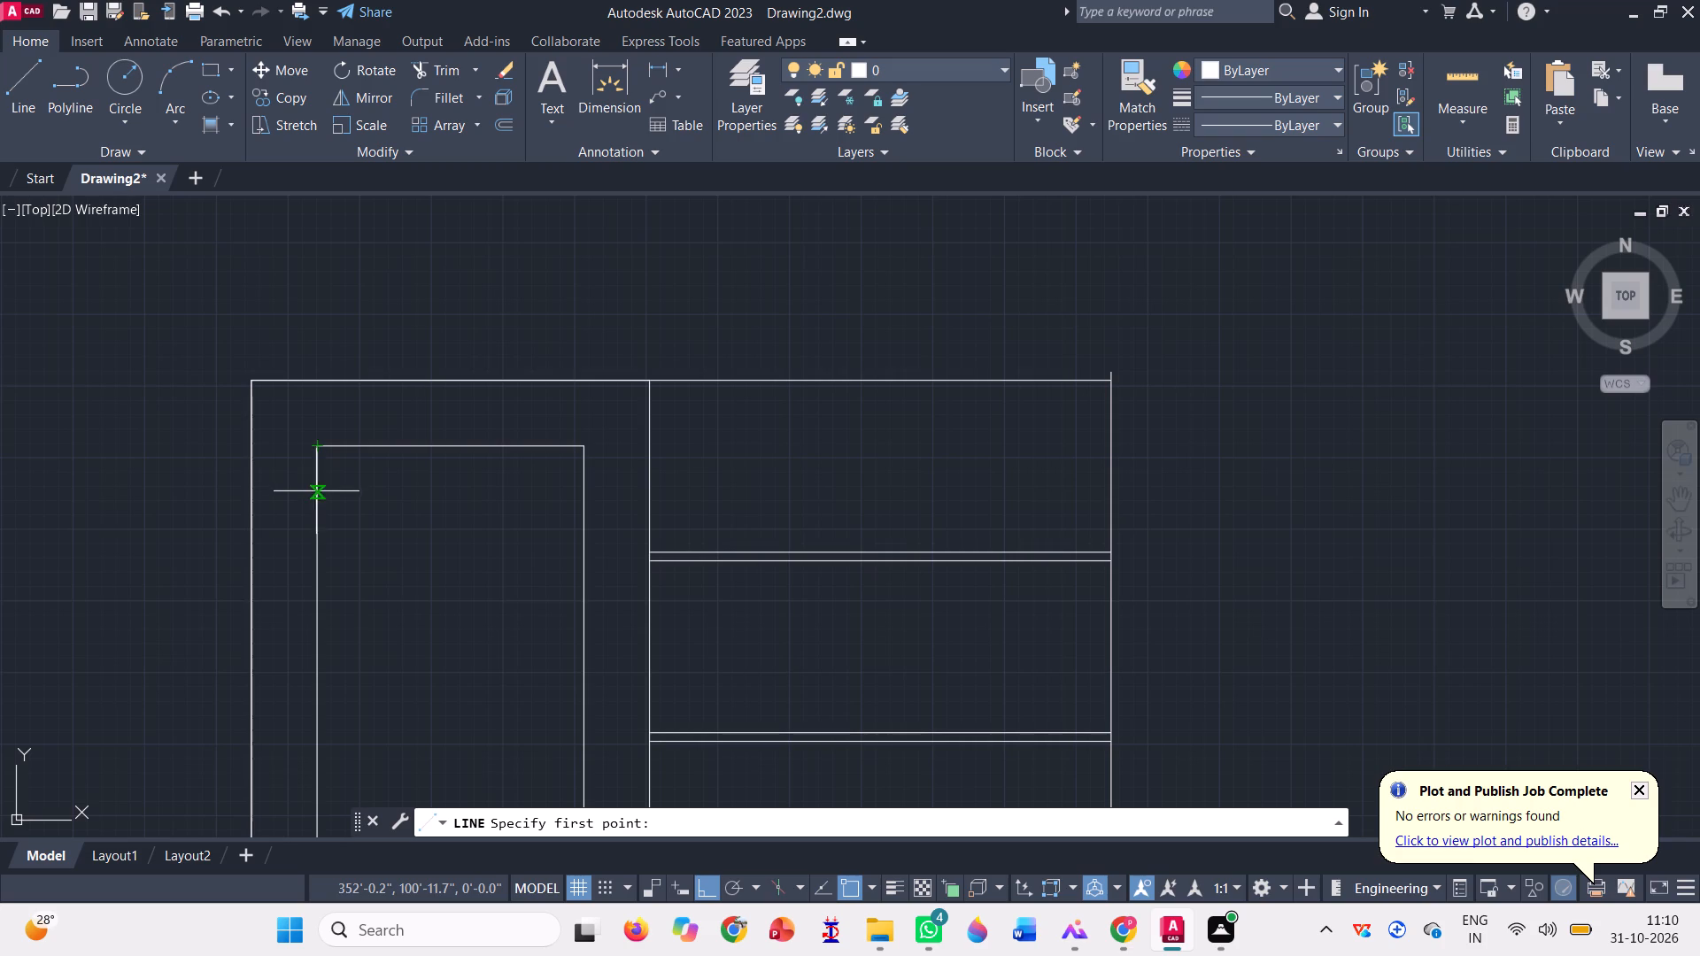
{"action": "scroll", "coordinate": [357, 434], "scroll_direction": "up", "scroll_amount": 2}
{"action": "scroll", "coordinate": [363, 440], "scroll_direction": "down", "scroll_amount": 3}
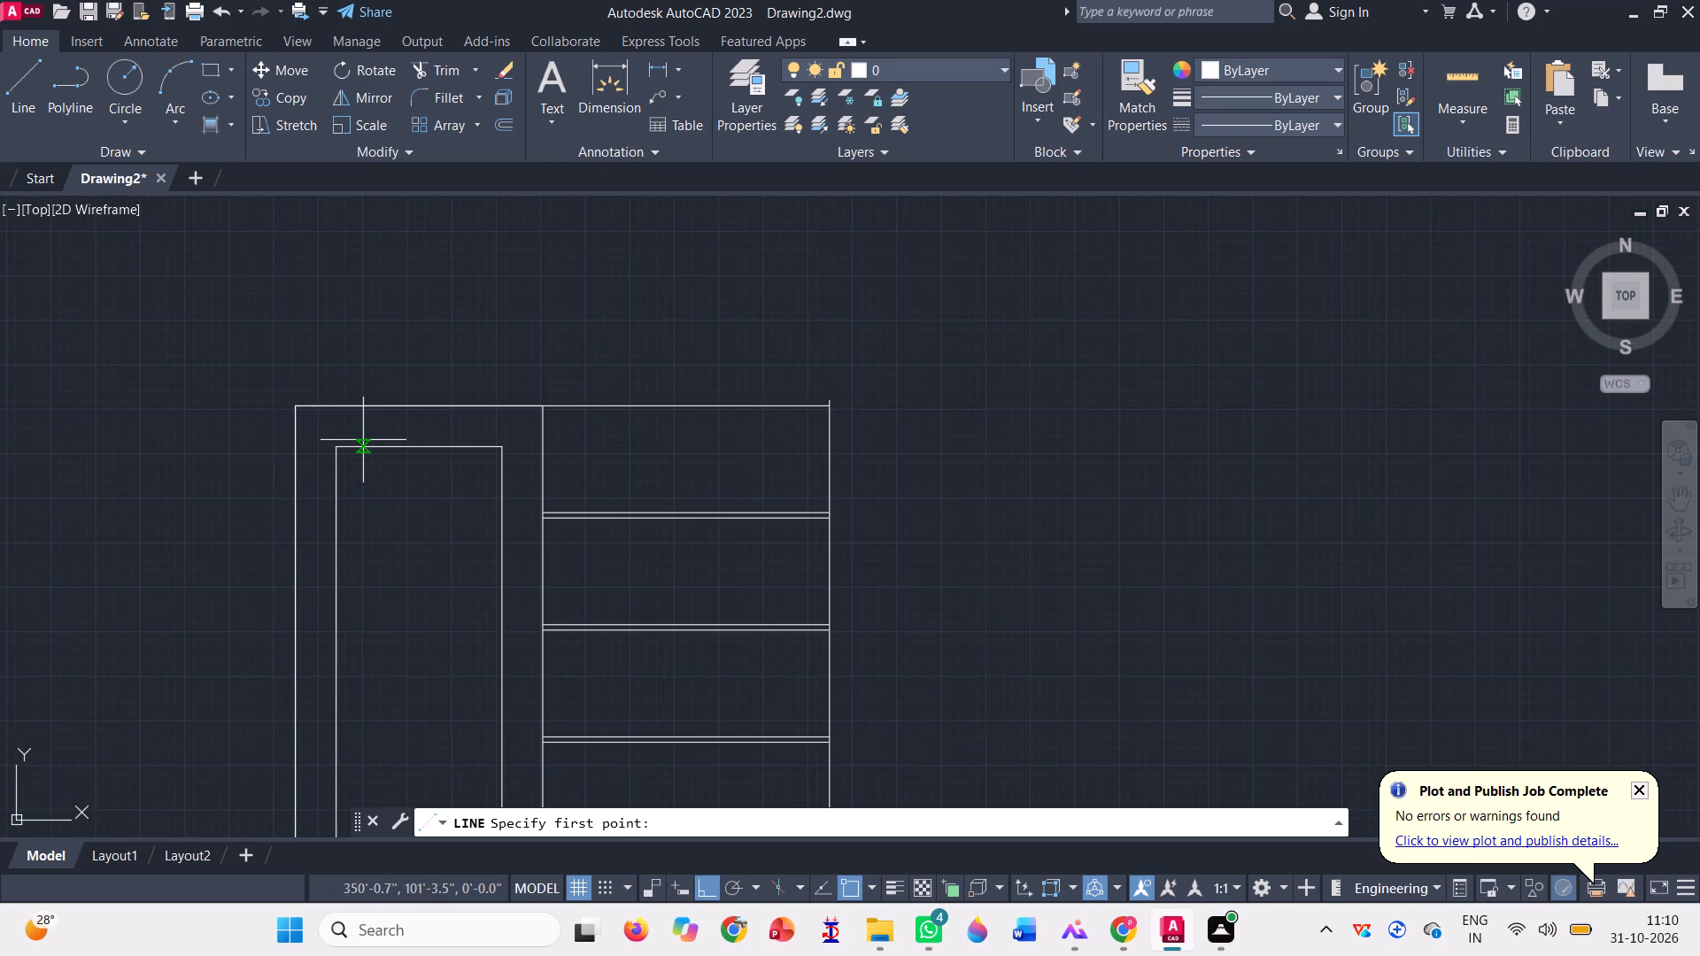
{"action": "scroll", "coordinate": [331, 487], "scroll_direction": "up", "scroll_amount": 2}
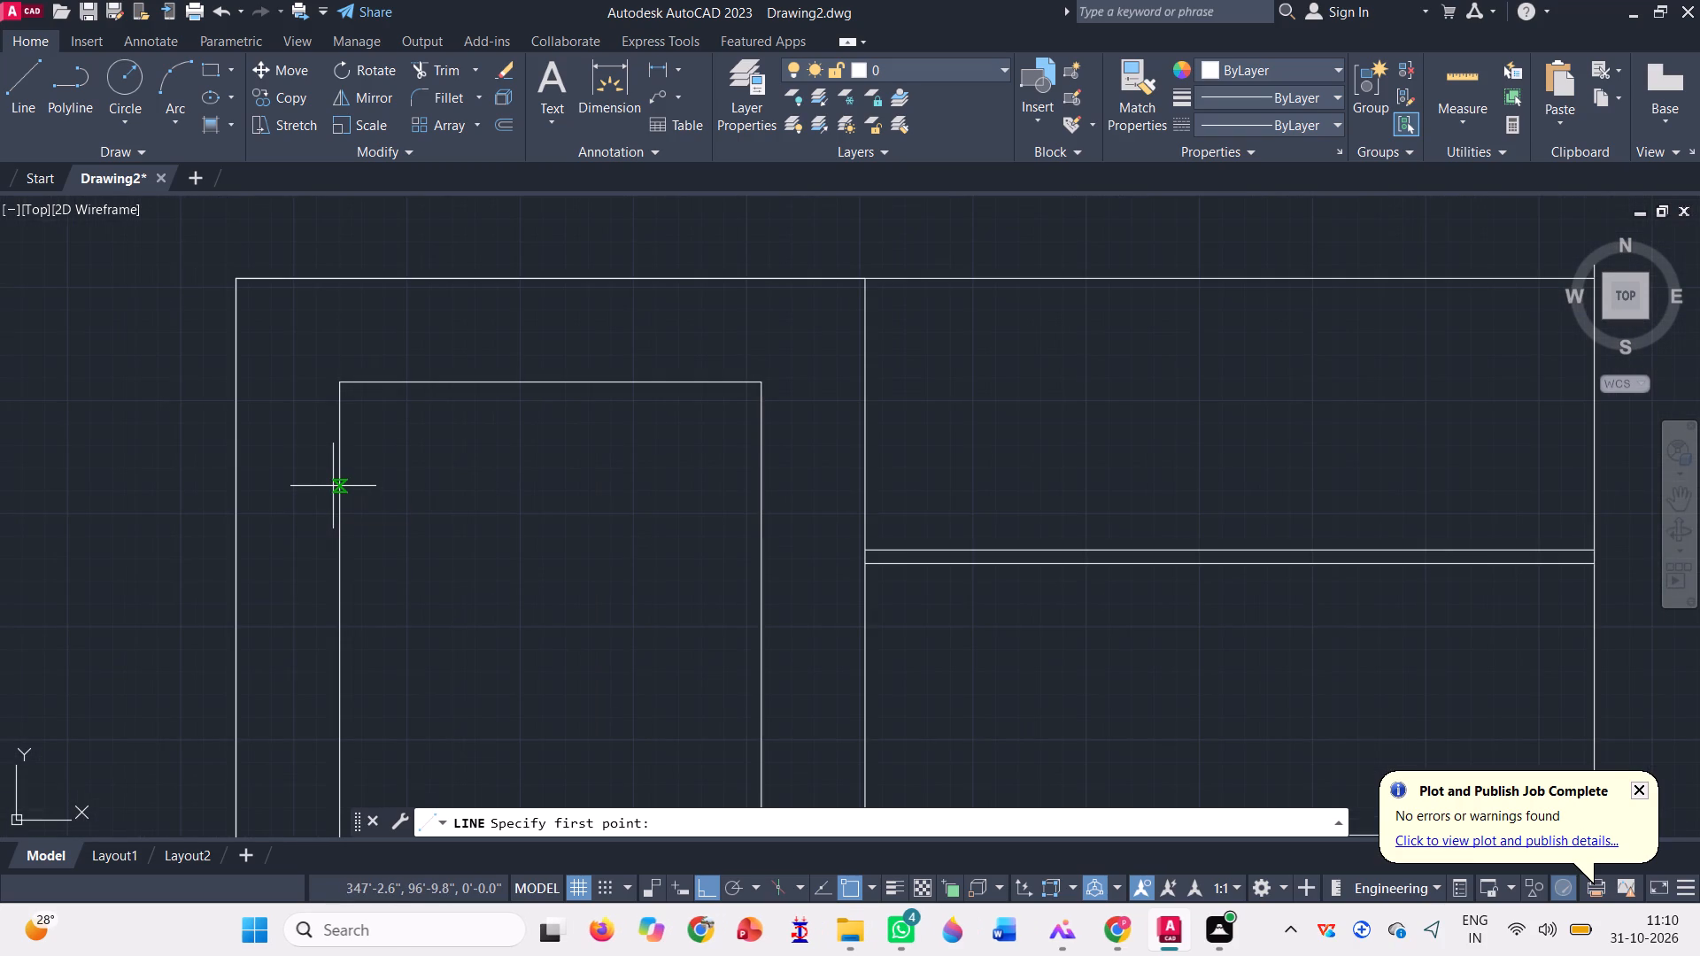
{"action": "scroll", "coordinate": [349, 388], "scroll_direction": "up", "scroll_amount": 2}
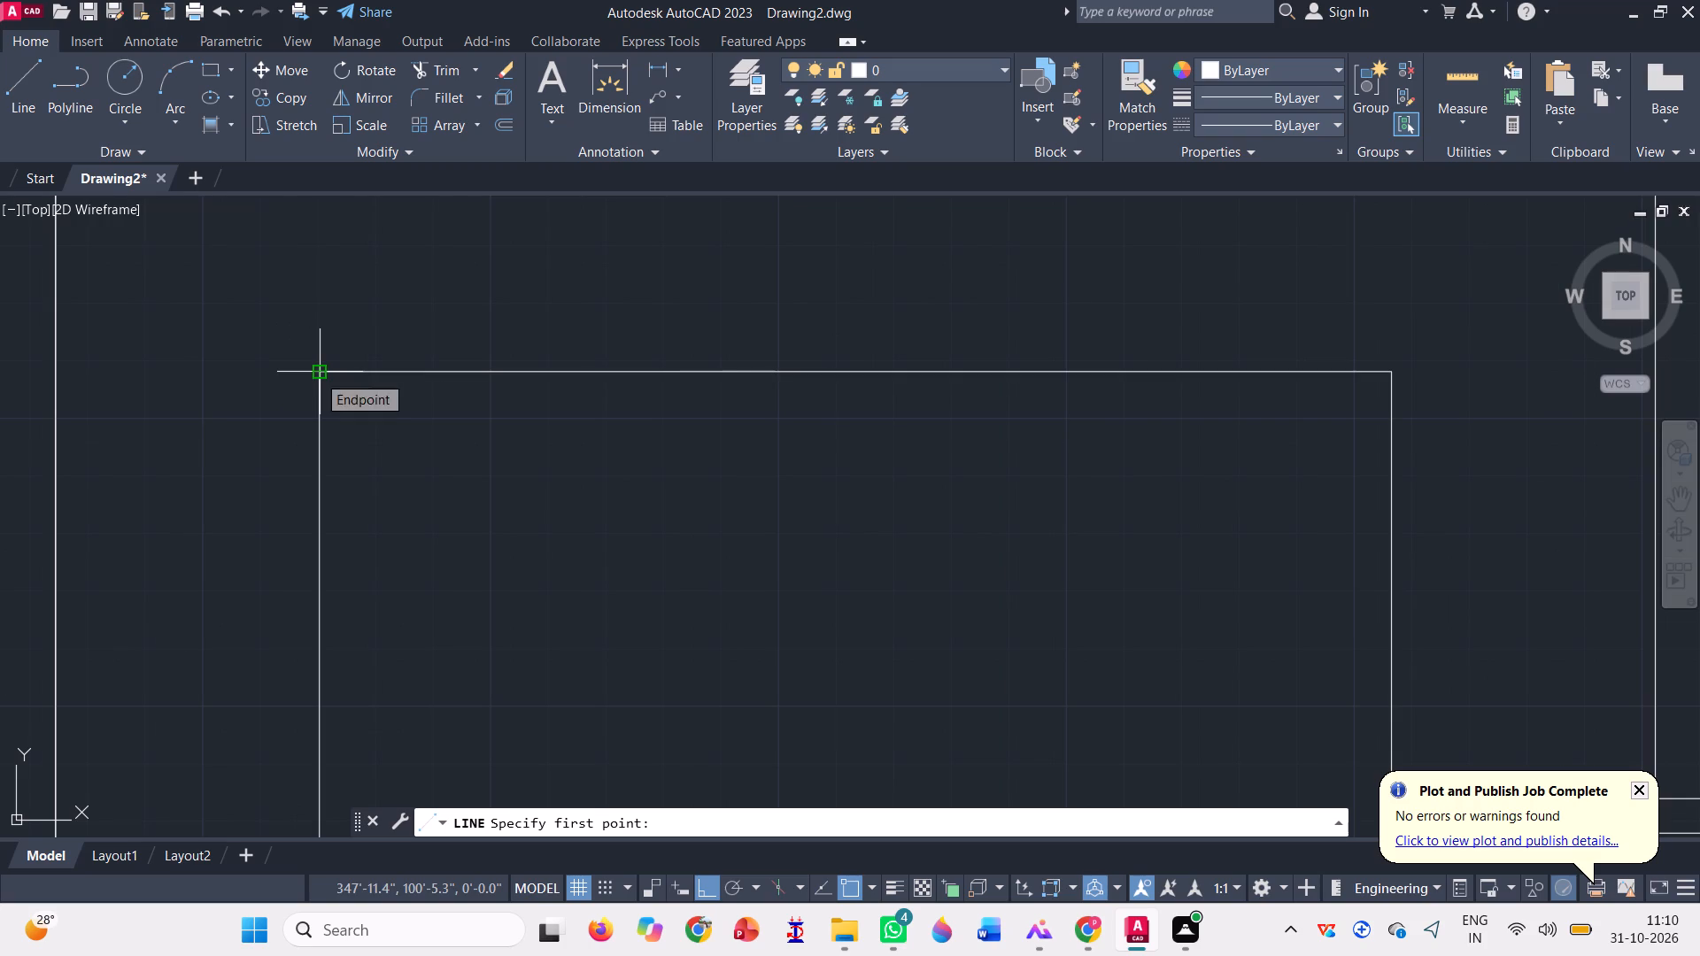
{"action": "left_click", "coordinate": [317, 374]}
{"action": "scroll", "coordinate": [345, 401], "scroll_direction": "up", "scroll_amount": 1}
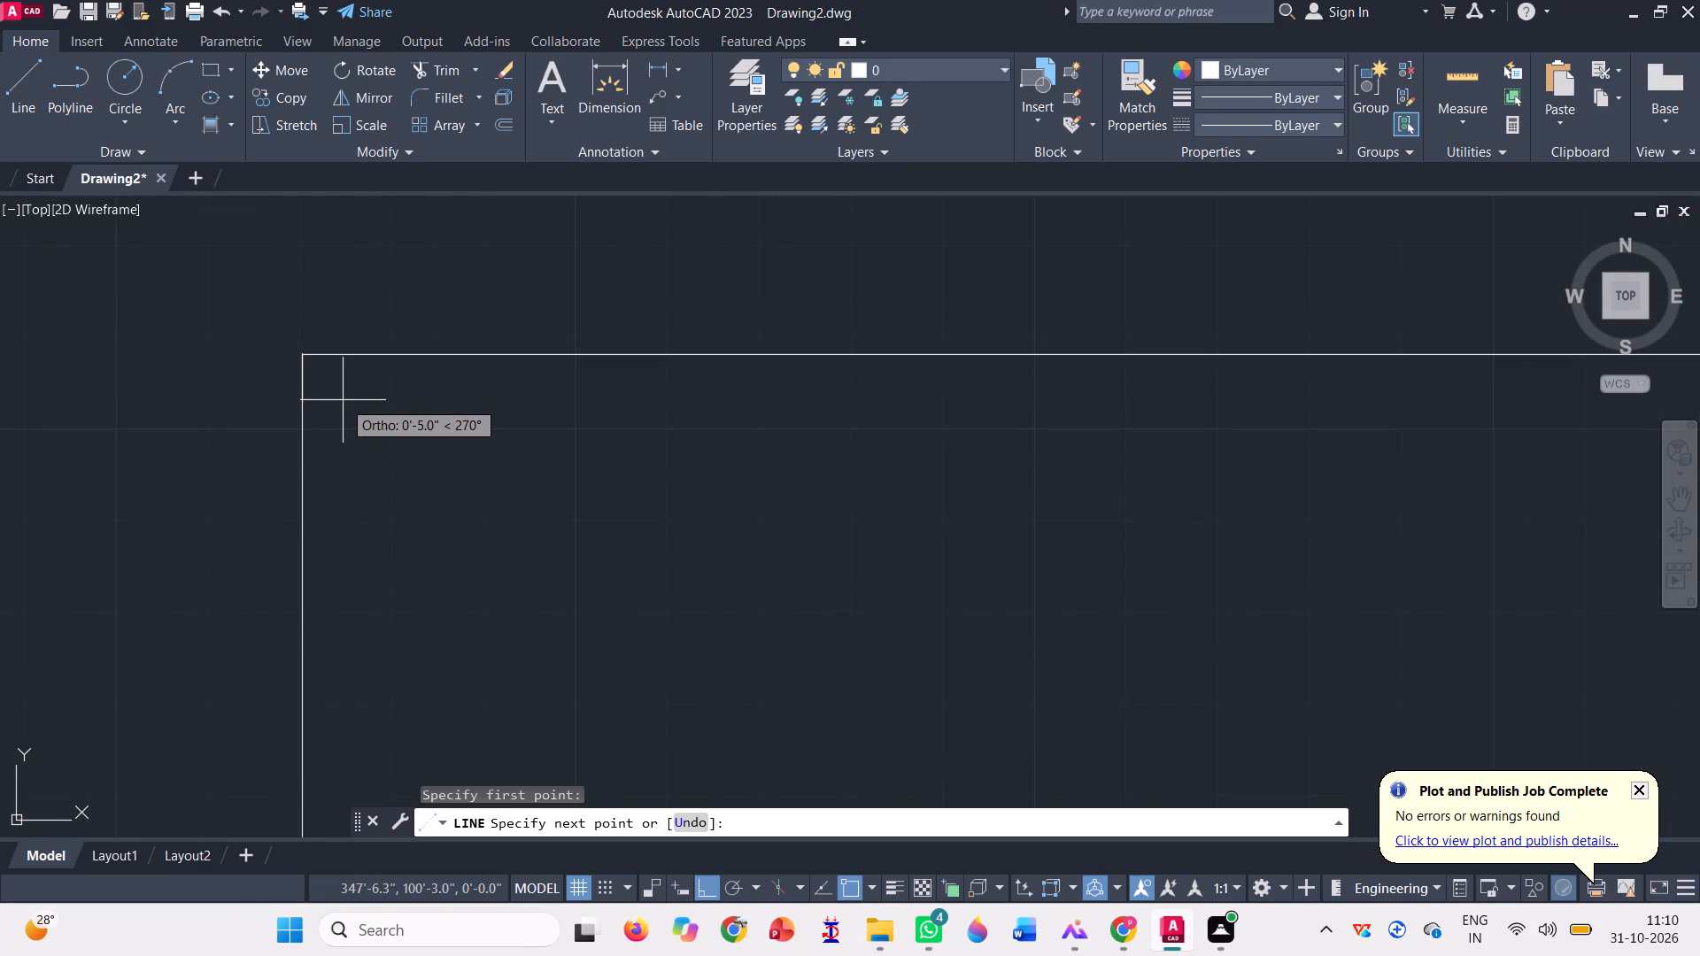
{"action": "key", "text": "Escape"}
Offset the inner frame's outline a short distance inward through a picked point near its upper-left corner.
{"action": "scroll", "coordinate": [340, 397], "scroll_direction": "down", "scroll_amount": 2}
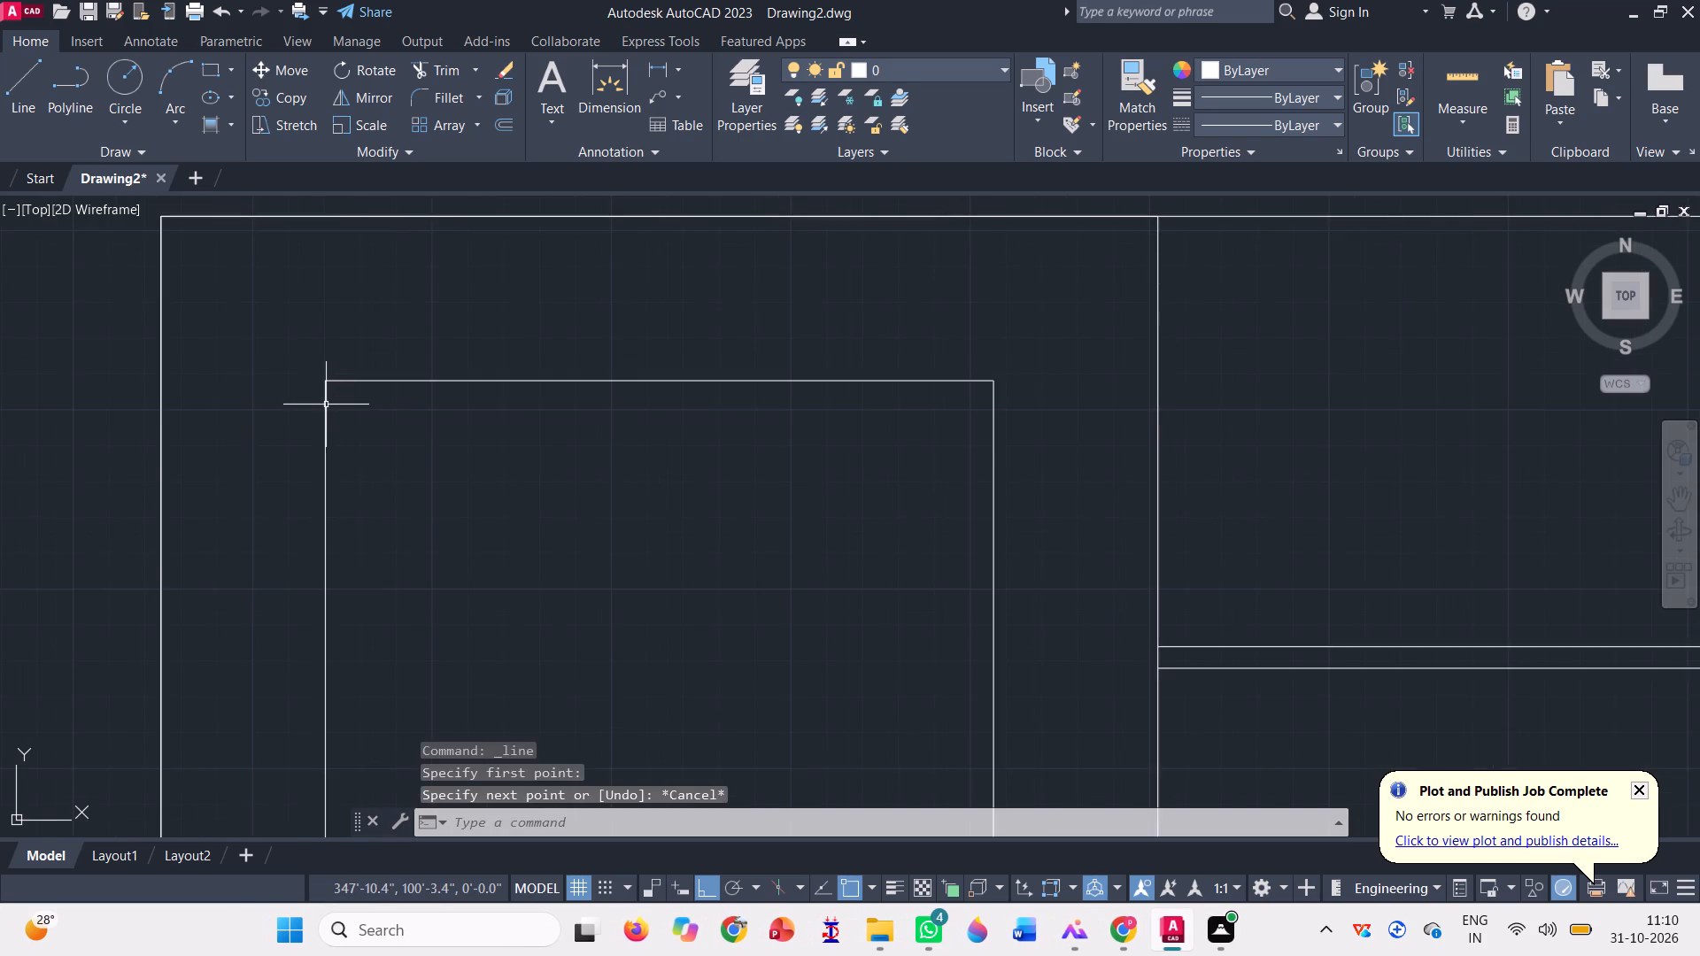
{"action": "scroll", "coordinate": [325, 405], "scroll_direction": "down", "scroll_amount": 1}
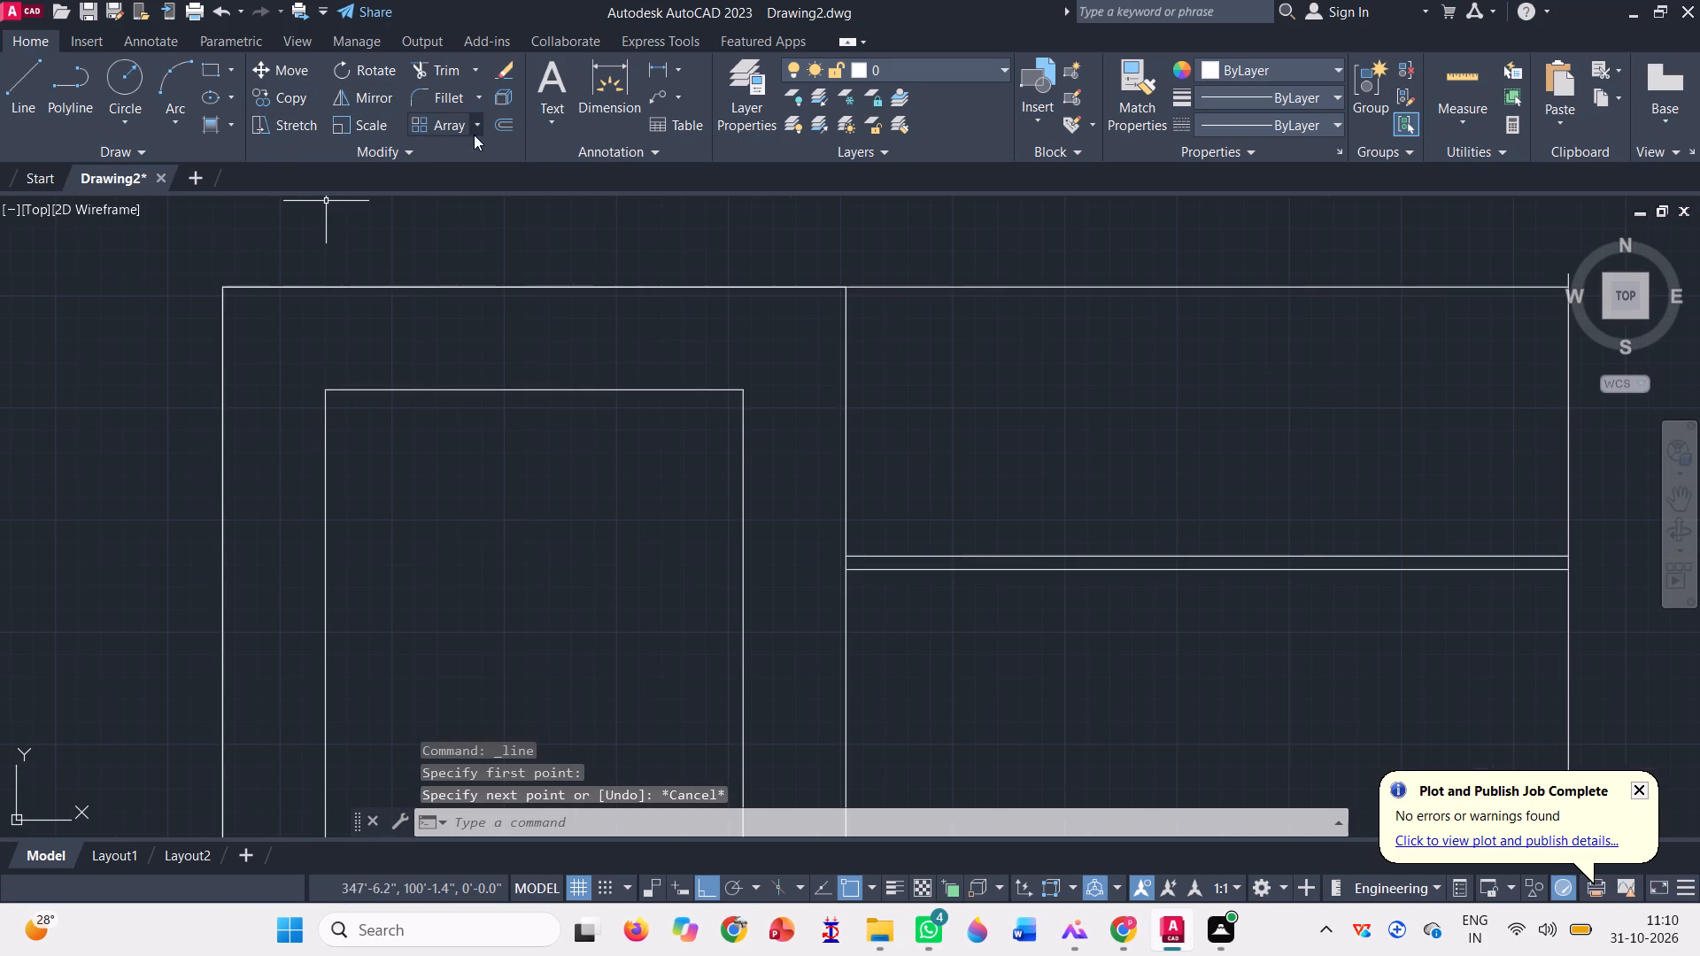
{"action": "left_click", "coordinate": [502, 129]}
{"action": "scroll", "coordinate": [440, 356], "scroll_direction": "down", "scroll_amount": 1}
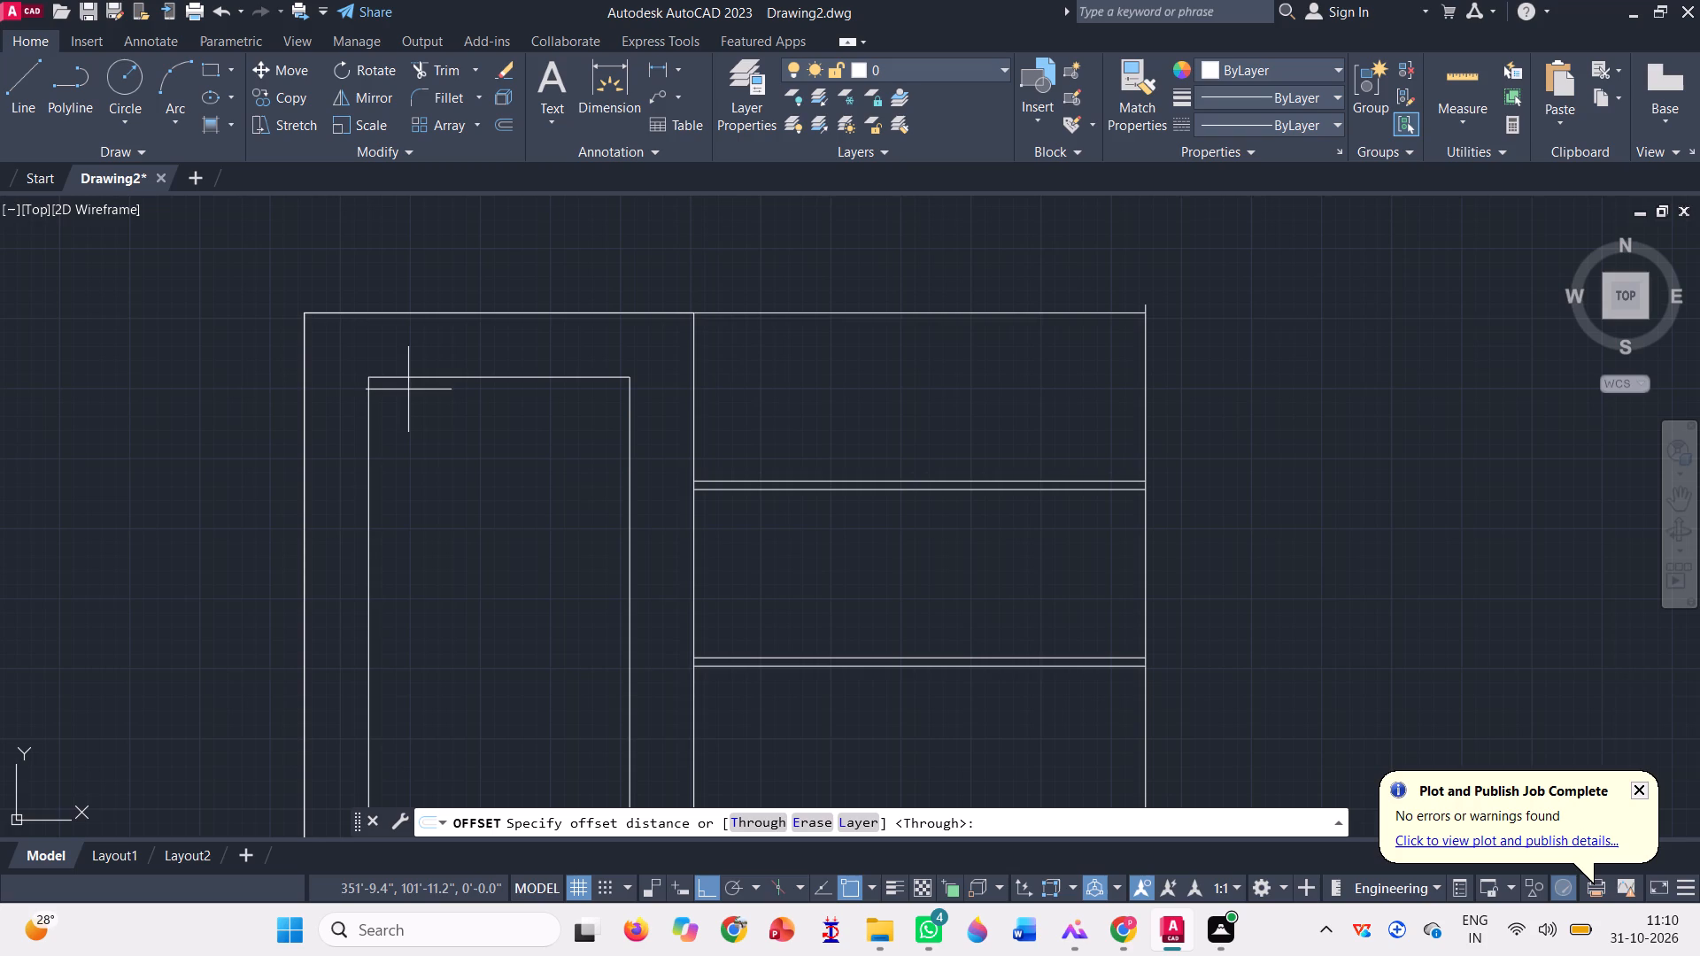
{"action": "key", "text": "space"}
{"action": "left_click", "coordinate": [369, 405]}
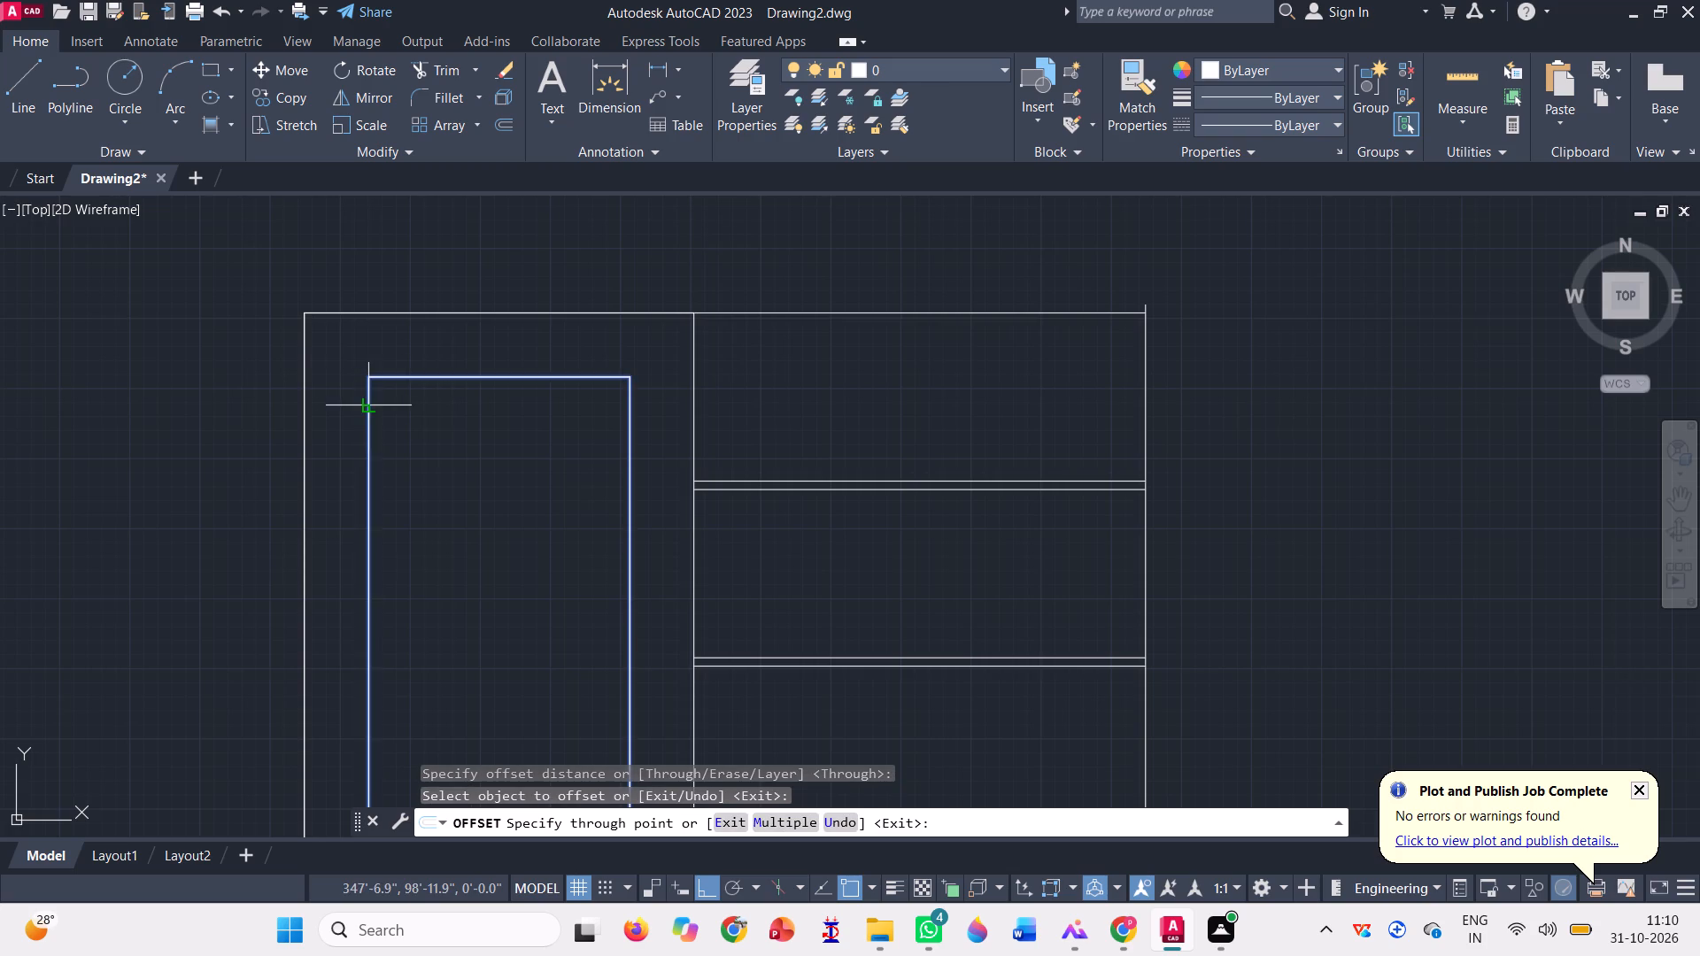
{"action": "scroll", "coordinate": [381, 405], "scroll_direction": "up", "scroll_amount": 4}
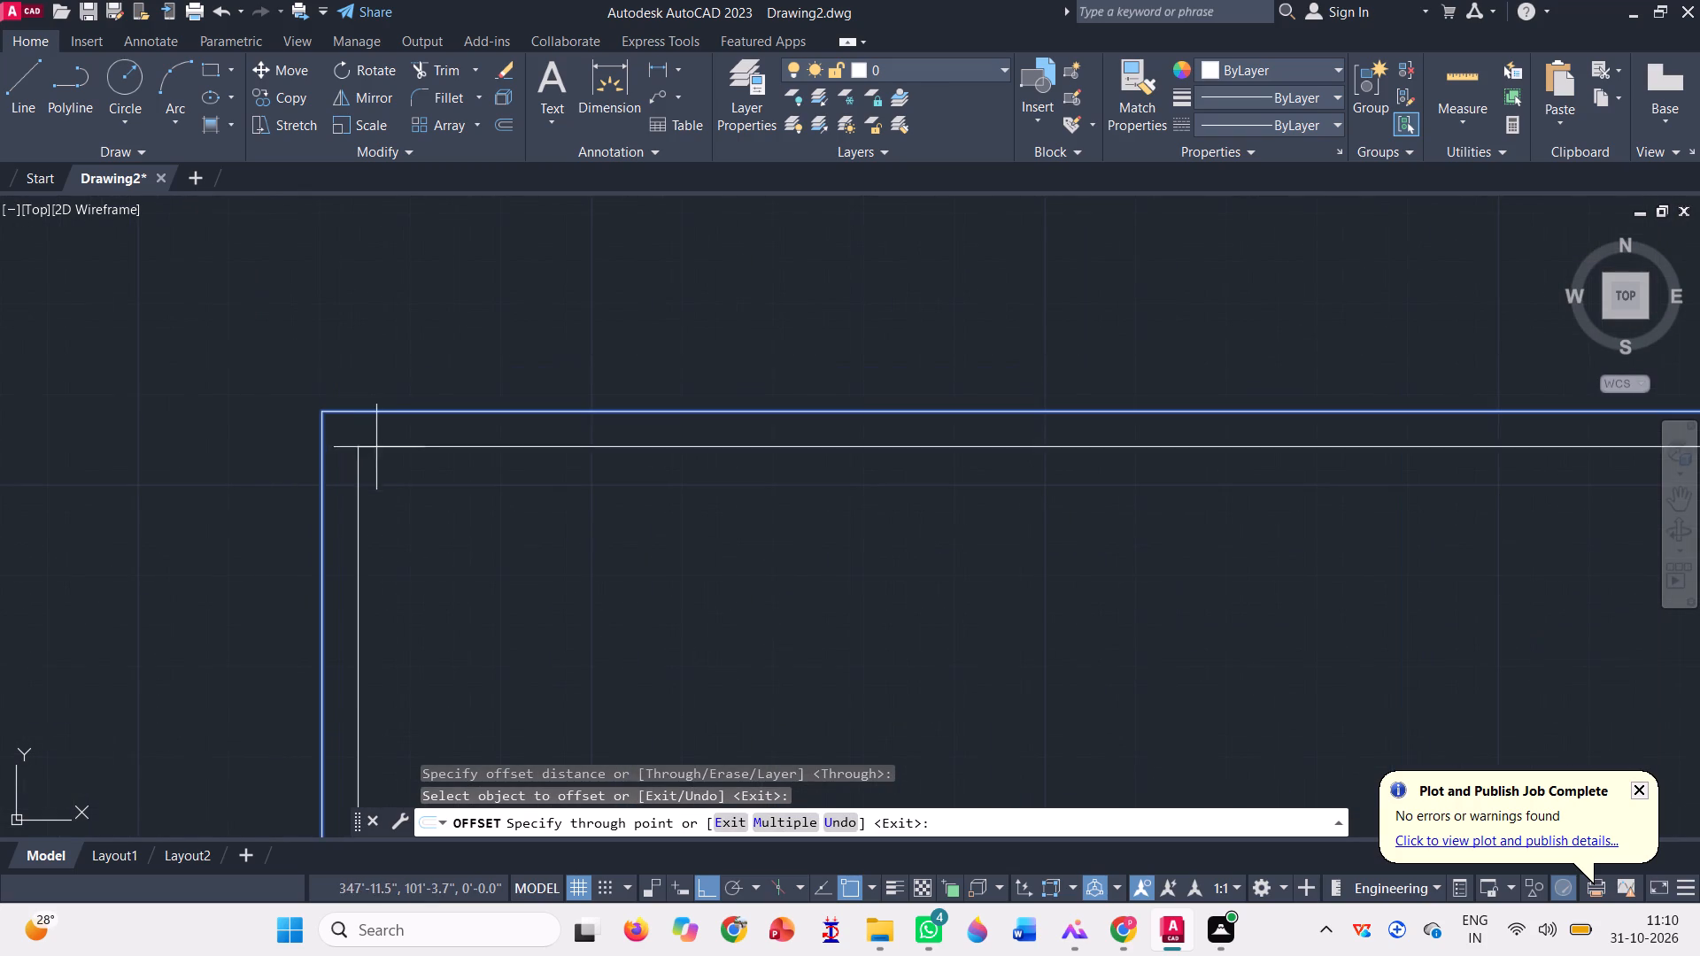
{"action": "left_click", "coordinate": [377, 459]}
{"action": "scroll", "coordinate": [342, 429], "scroll_direction": "down", "scroll_amount": 3}
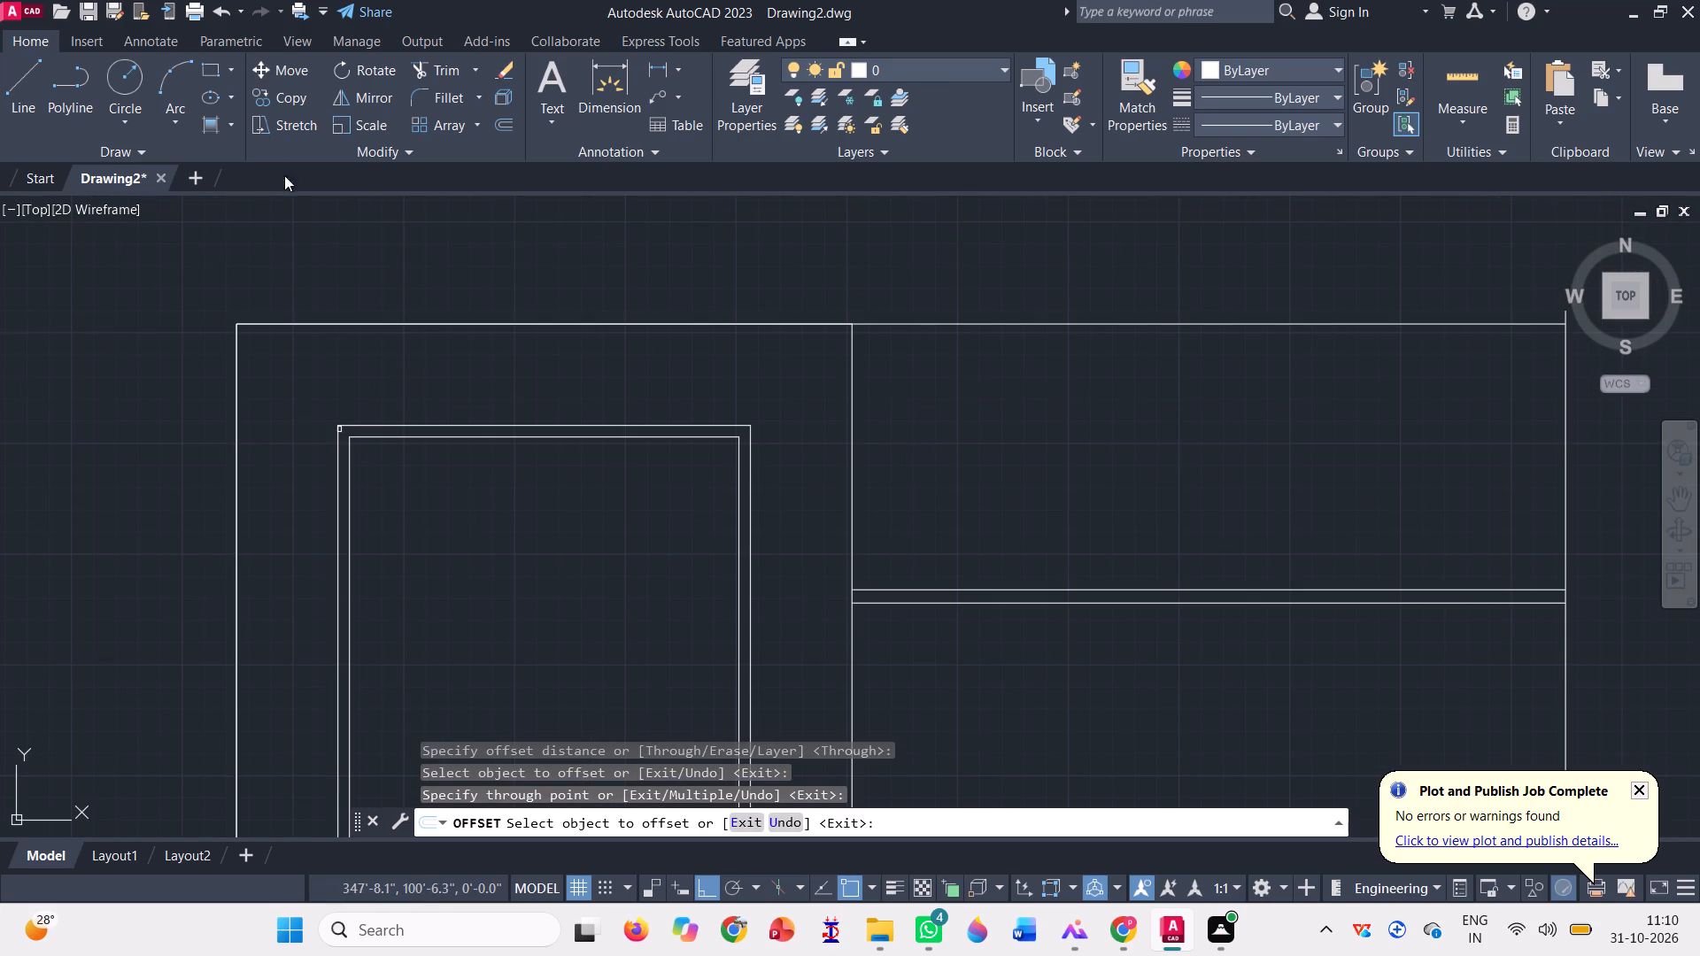
Draw a short diagonal line joining the upper-left corners of the frame and its inward offset.
{"action": "left_click", "coordinate": [21, 85]}
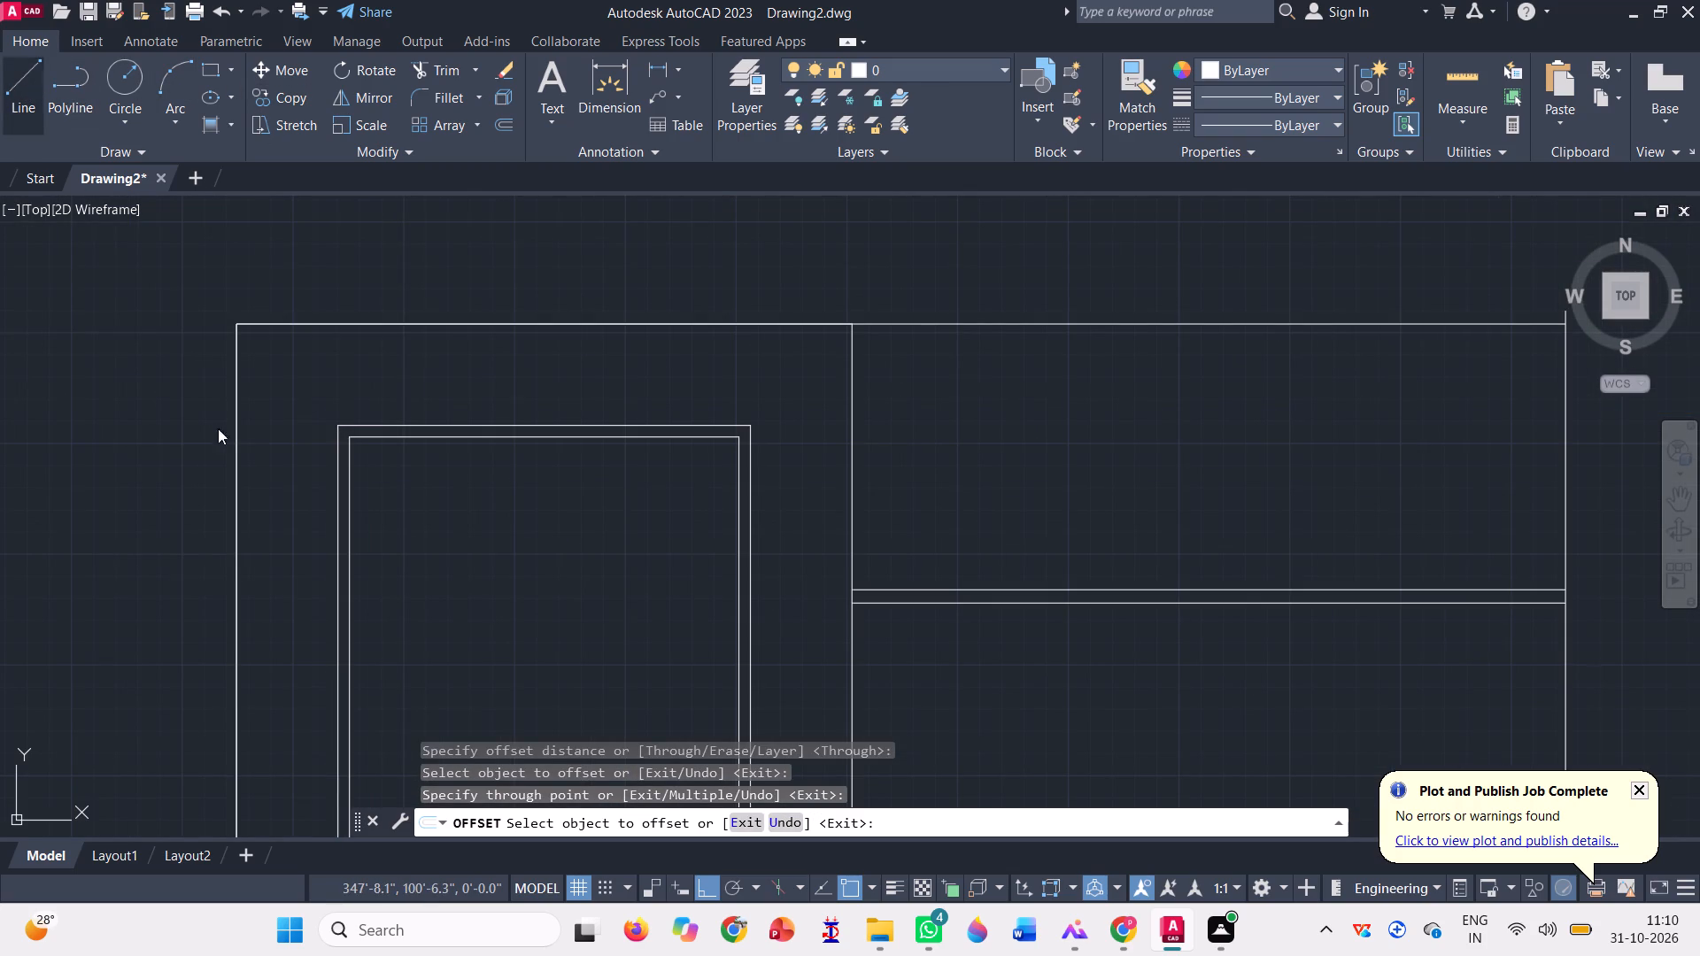
{"action": "scroll", "coordinate": [328, 429], "scroll_direction": "up", "scroll_amount": 2}
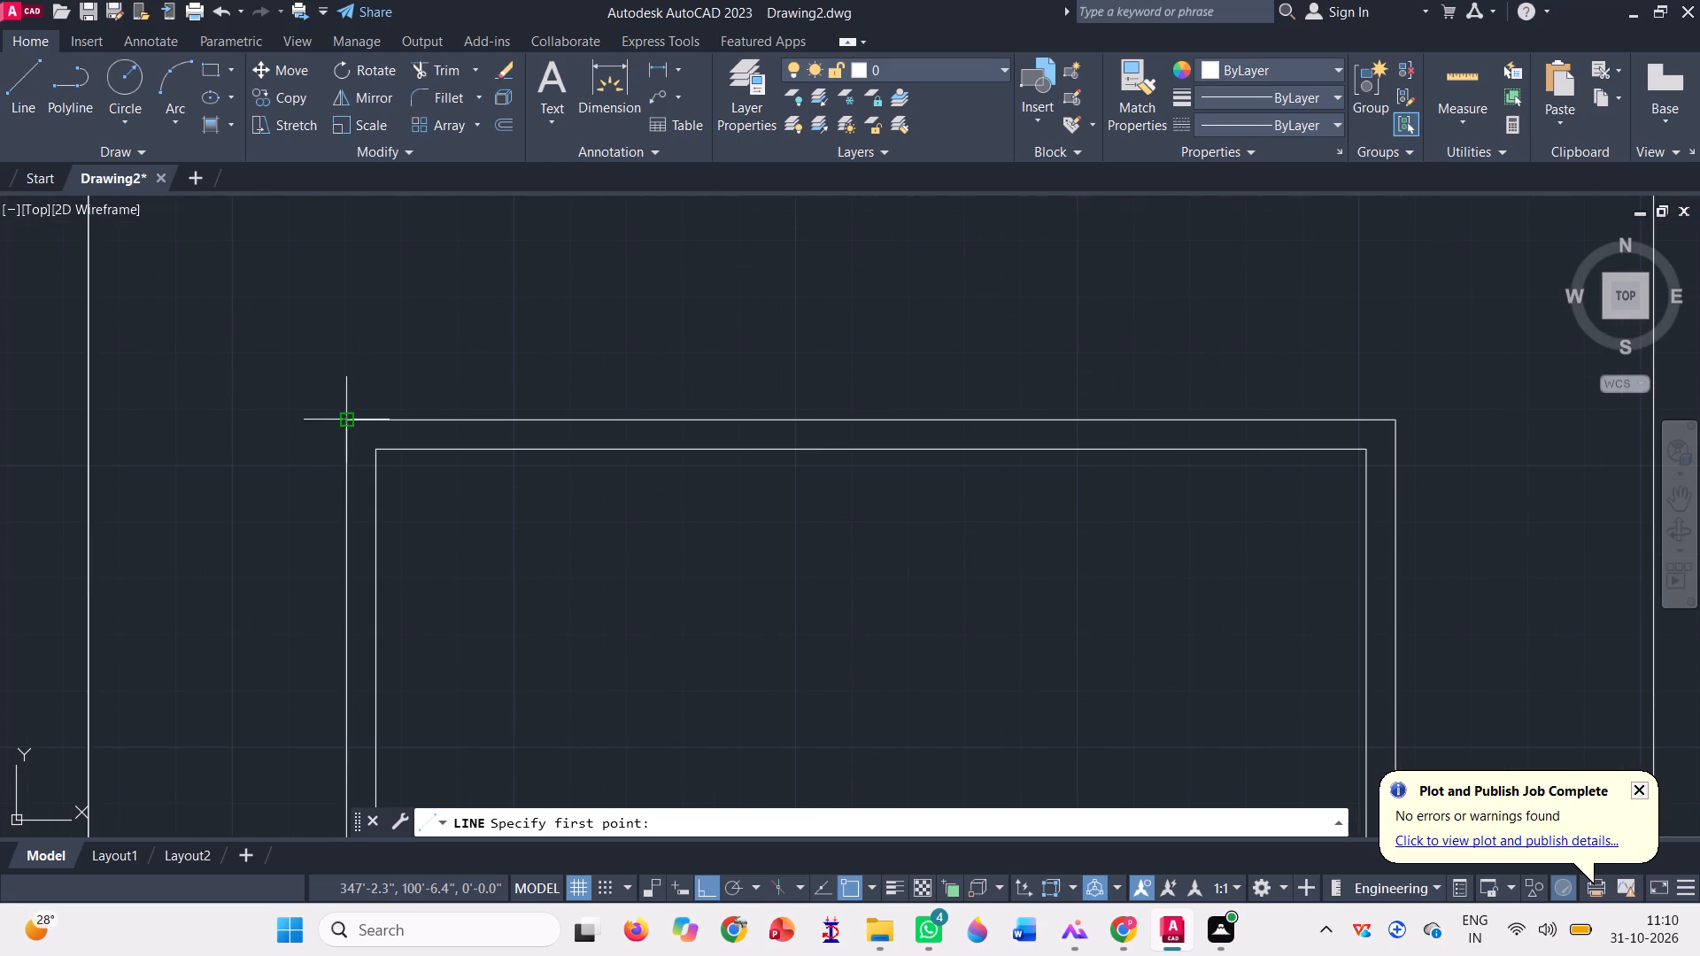
{"action": "left_click", "coordinate": [350, 420]}
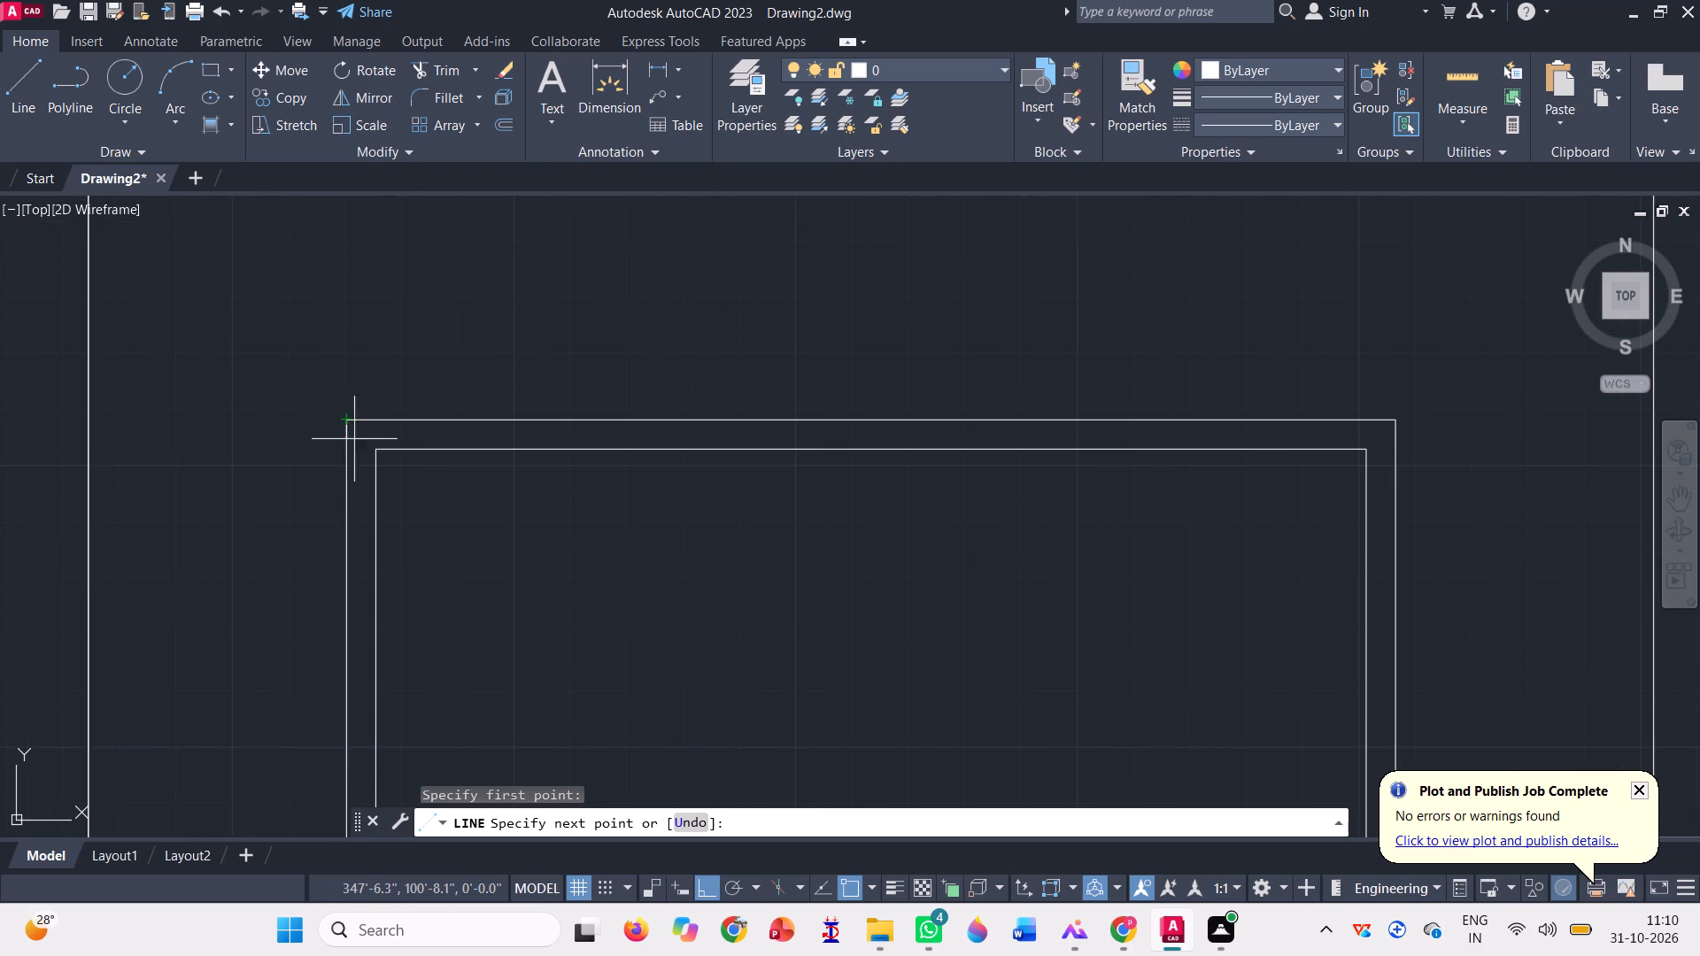
{"action": "left_click", "coordinate": [378, 446]}
{"action": "scroll", "coordinate": [362, 470], "scroll_direction": "down", "scroll_amount": 2}
{"action": "key", "text": "space"}
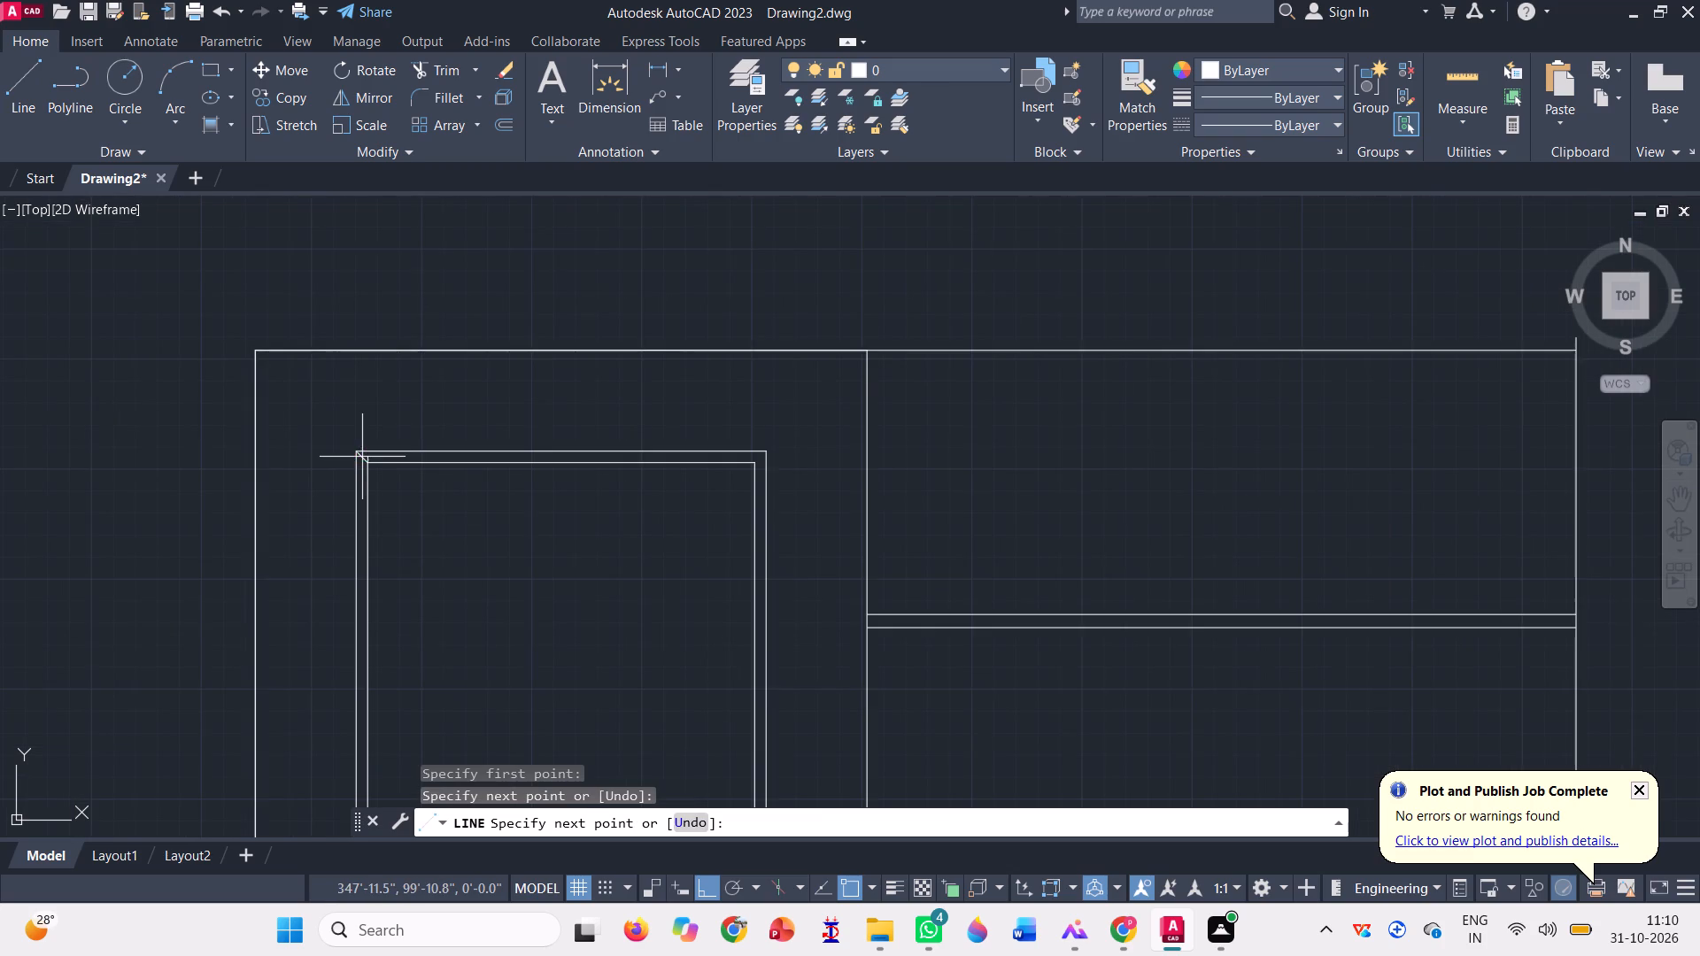
{"action": "scroll", "coordinate": [358, 433], "scroll_direction": "down", "scroll_amount": 1}
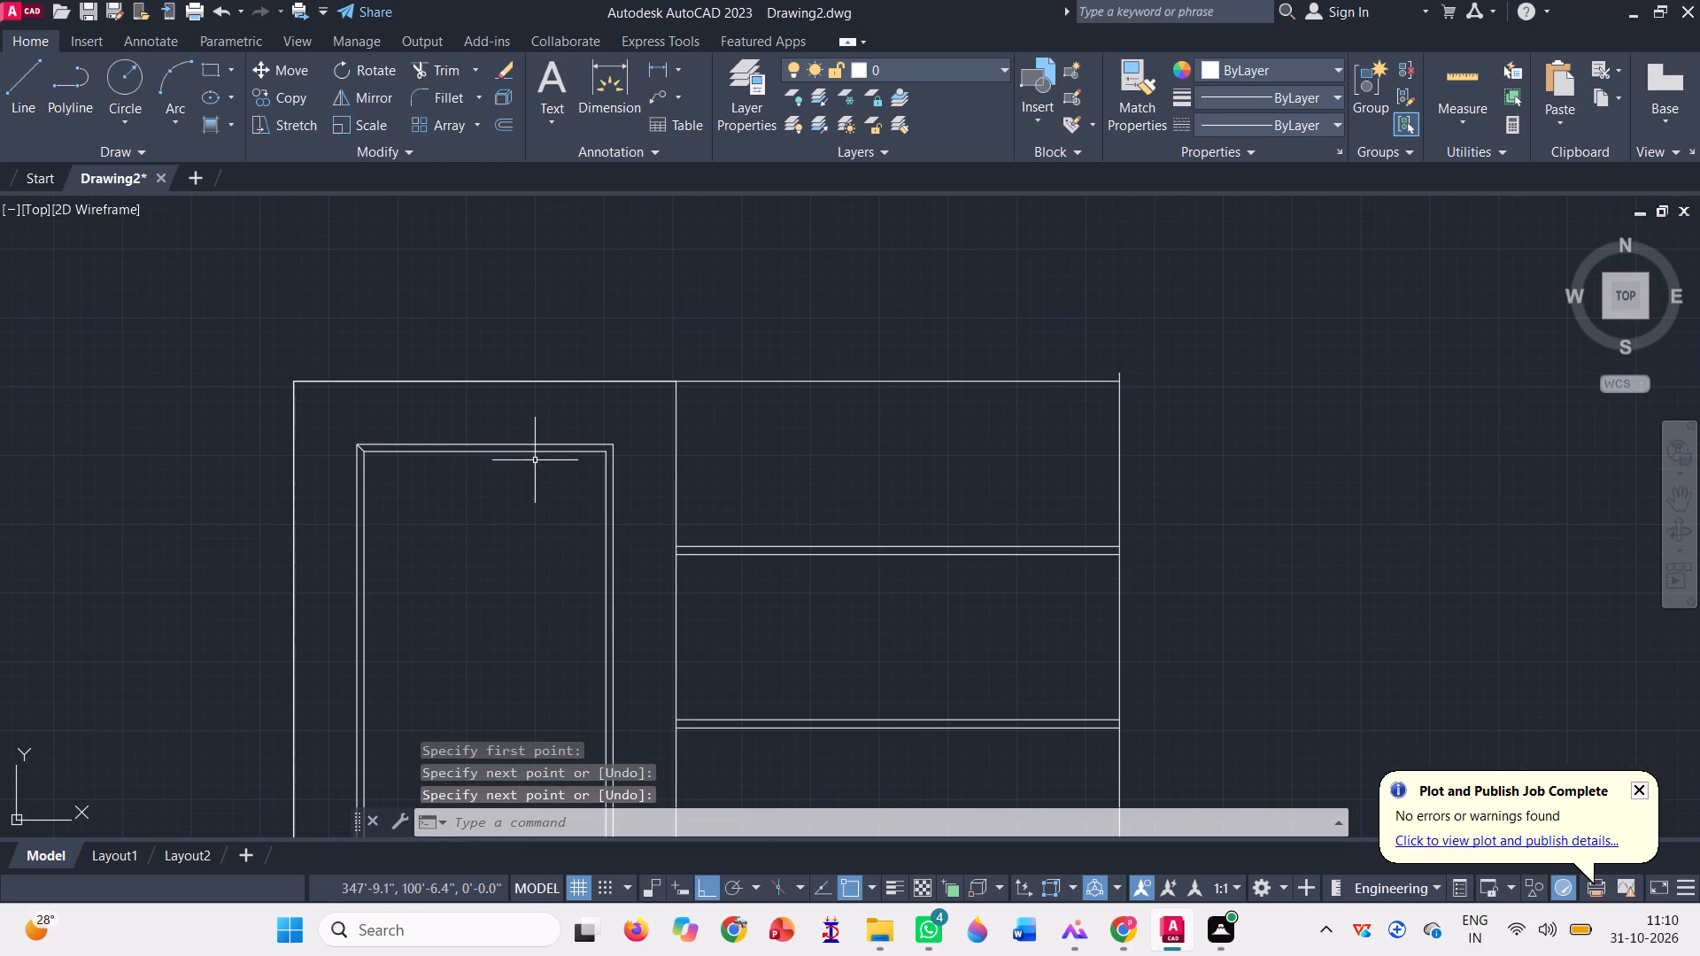
Trim away the right vertical side of the inward-offset frame.
{"action": "scroll", "coordinate": [546, 438], "scroll_direction": "up", "scroll_amount": 1}
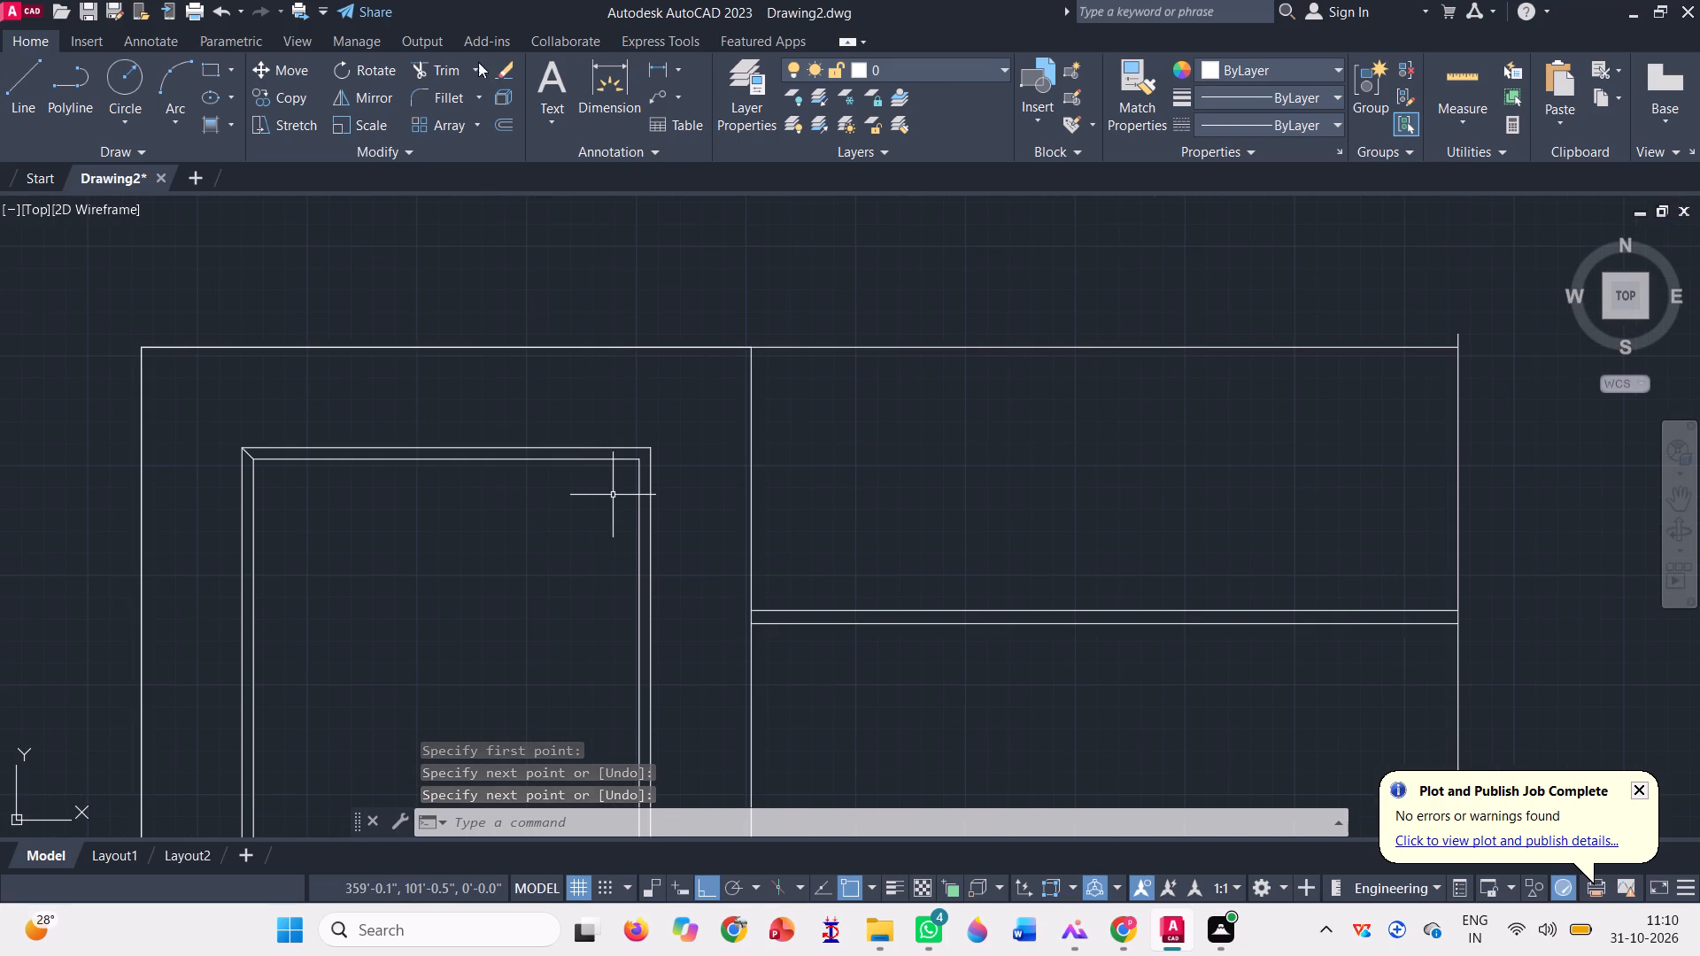
{"action": "left_click", "coordinate": [436, 73]}
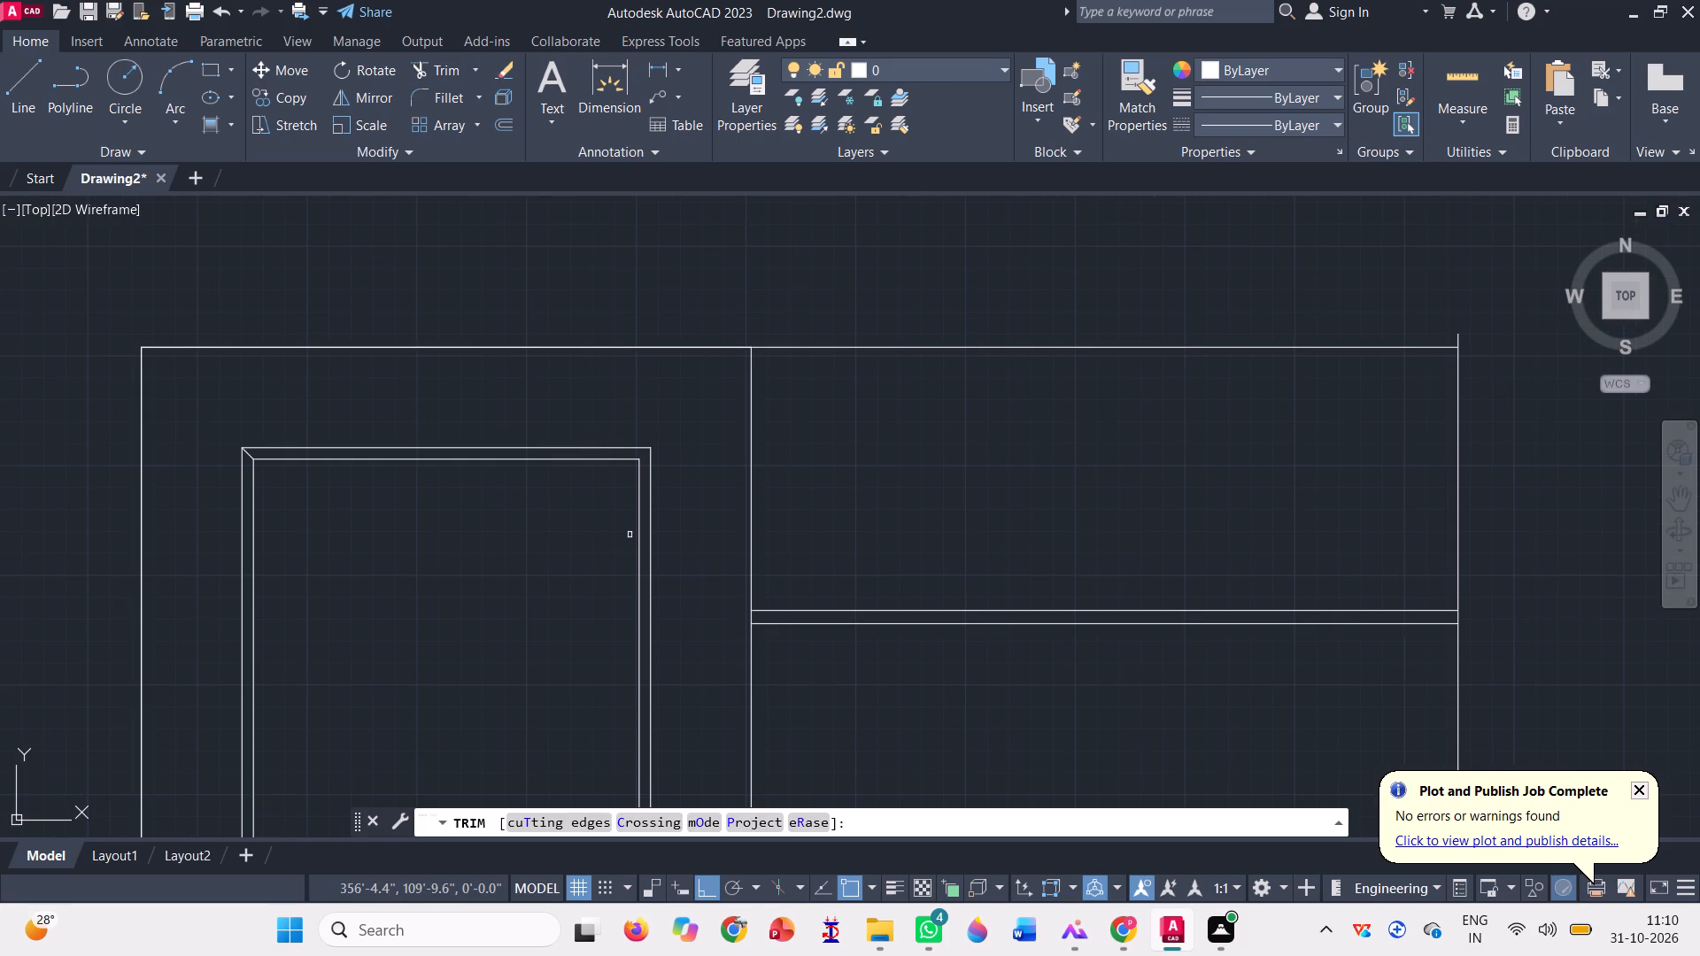
{"action": "left_click", "coordinate": [637, 544]}
{"action": "scroll", "coordinate": [522, 458], "scroll_direction": "down", "scroll_amount": 3}
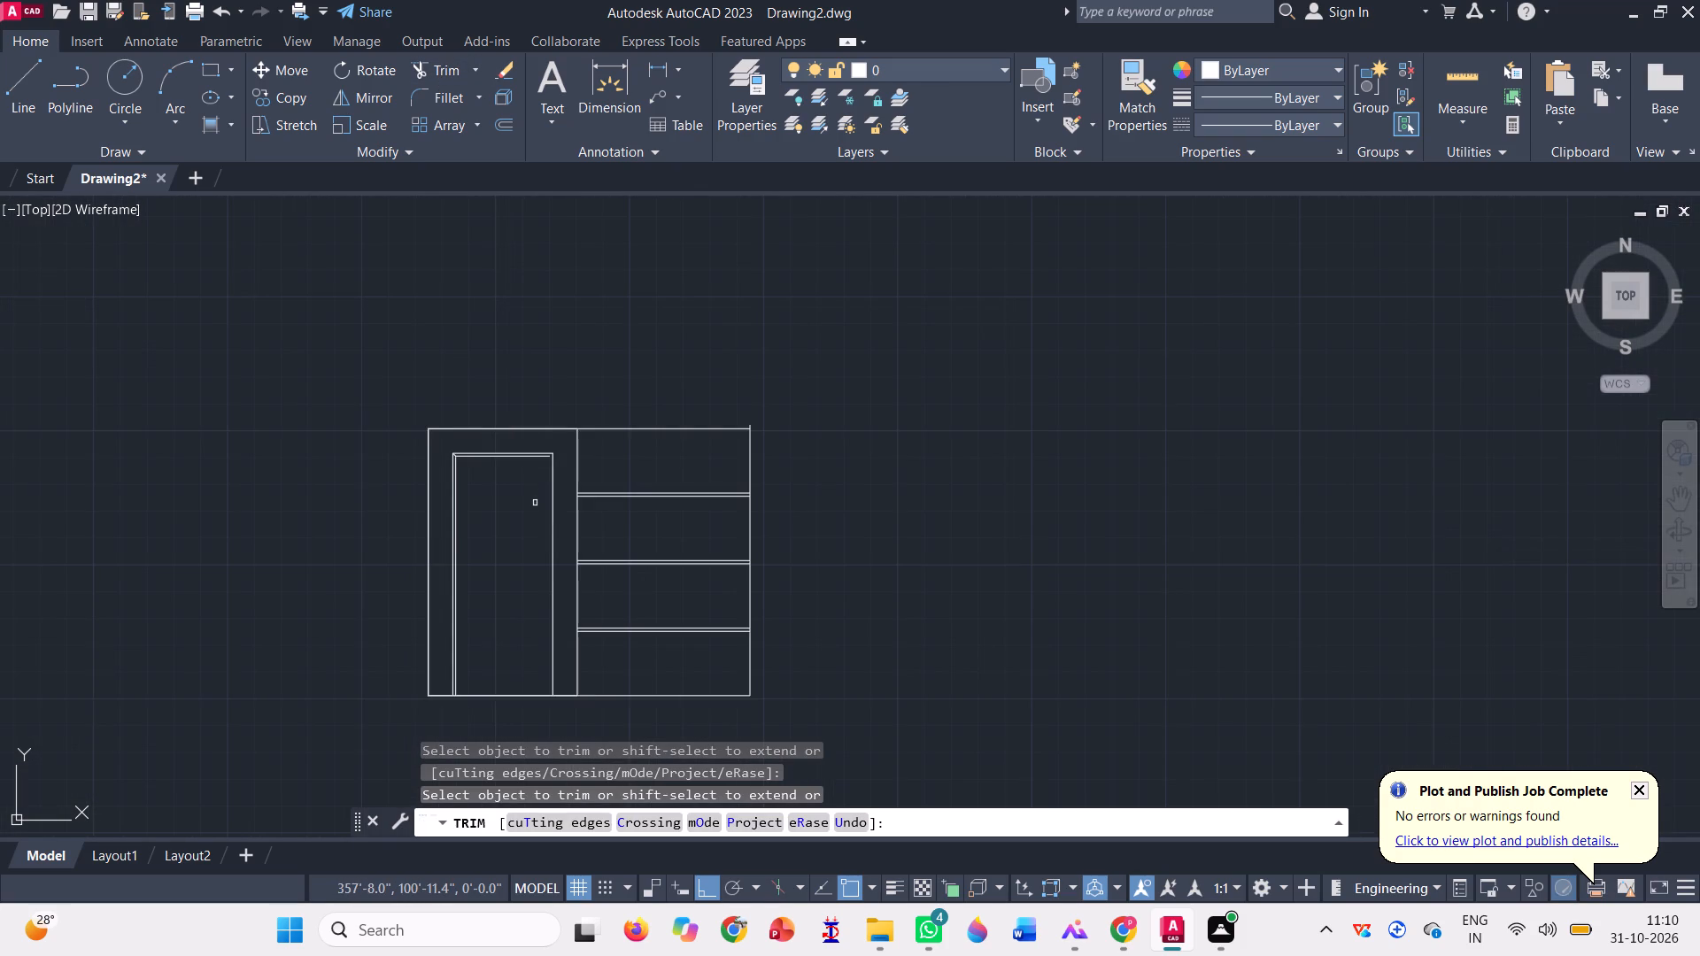
{"action": "scroll", "coordinate": [507, 688], "scroll_direction": "up", "scroll_amount": 3}
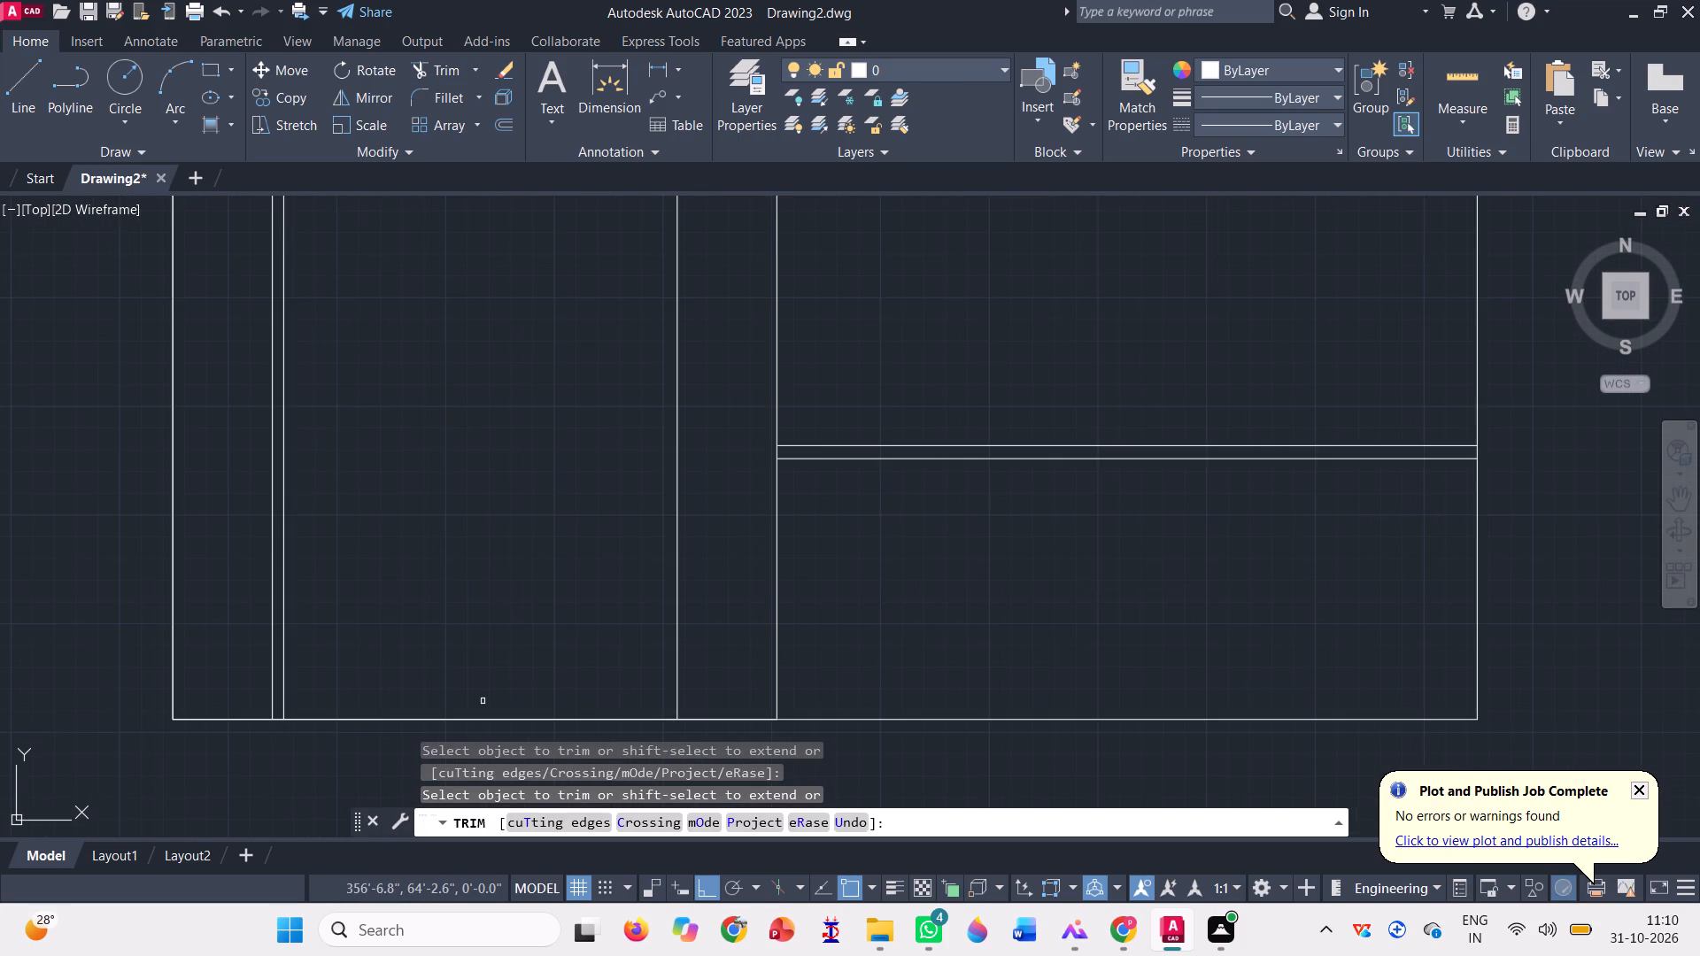
{"action": "scroll", "coordinate": [420, 716], "scroll_direction": "down", "scroll_amount": 2}
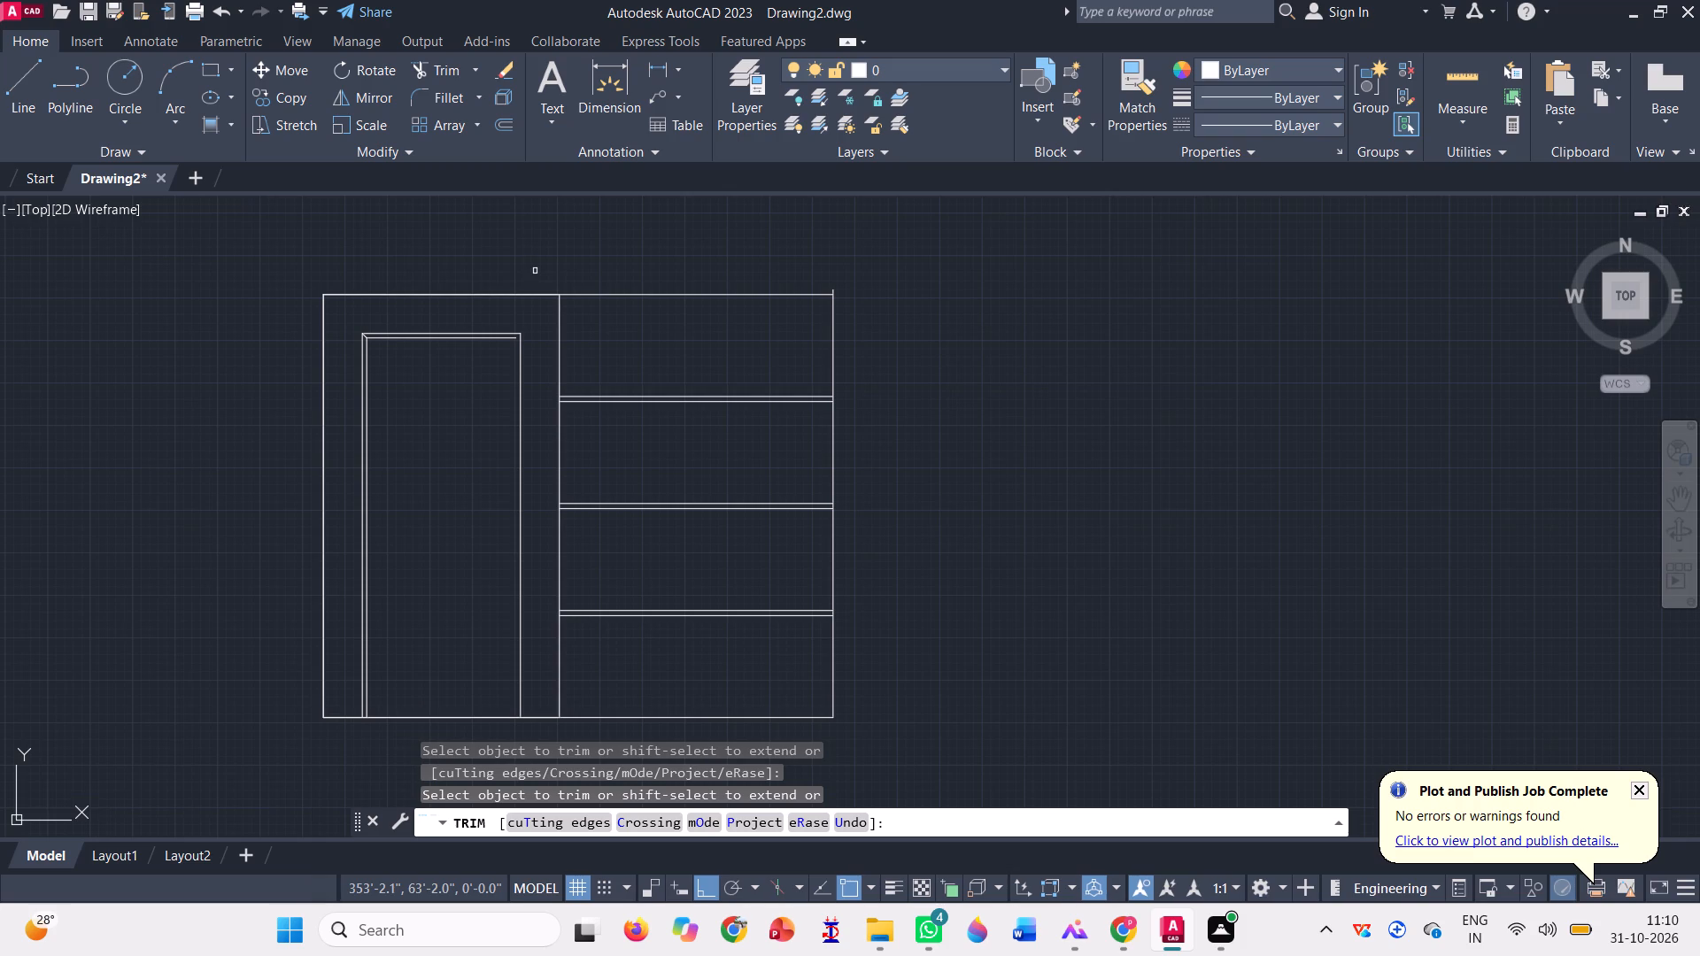
{"action": "key", "text": "Escape"}
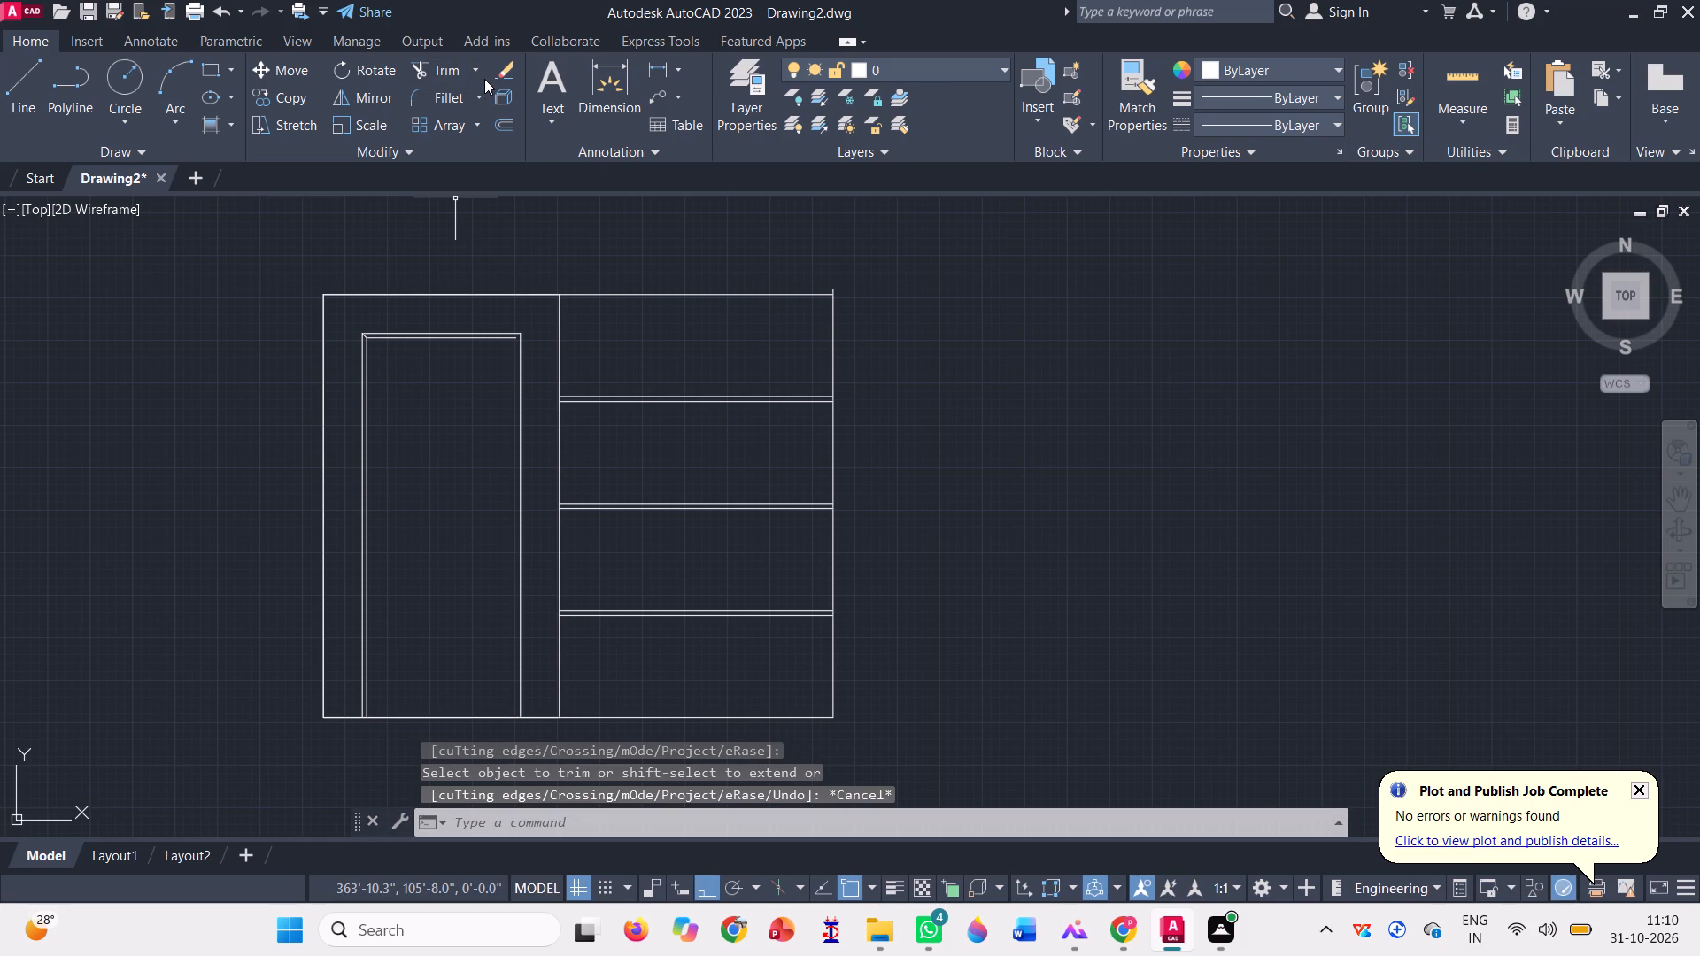
Extend the top line of the inward-offset frame to the outer frame's right side.
{"action": "left_click", "coordinate": [478, 73]}
{"action": "left_click", "coordinate": [447, 145]}
{"action": "scroll", "coordinate": [465, 335], "scroll_direction": "up", "scroll_amount": 3}
{"action": "left_click", "coordinate": [530, 351]}
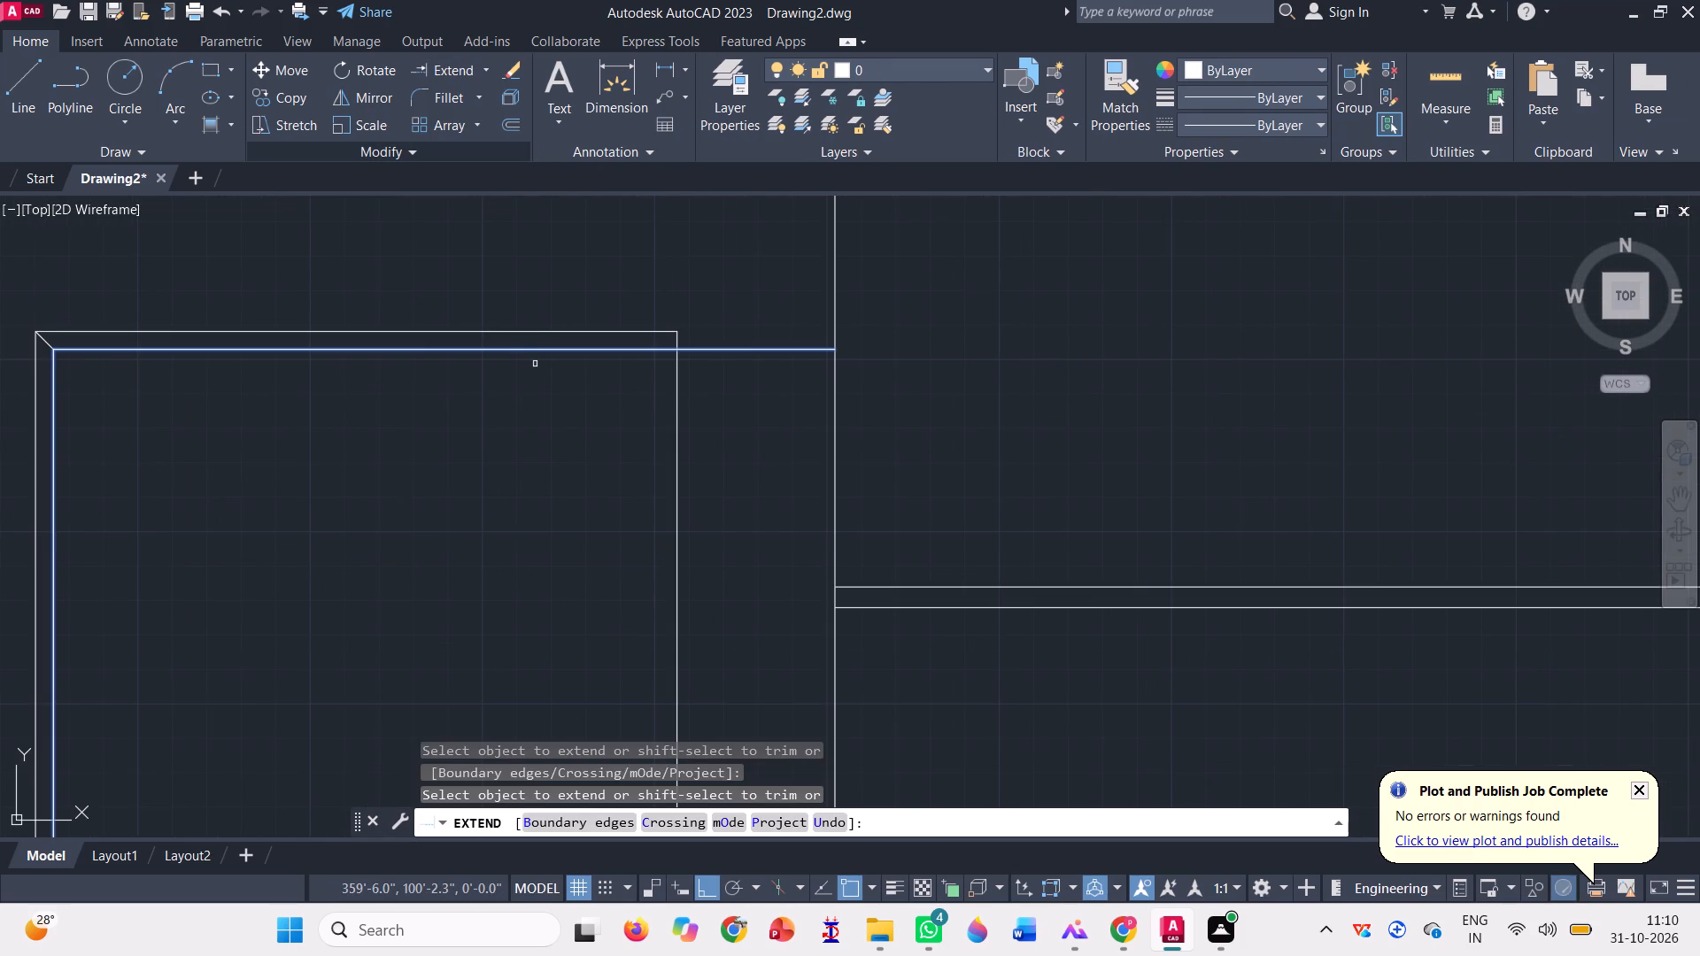
{"action": "key", "text": "Escape"}
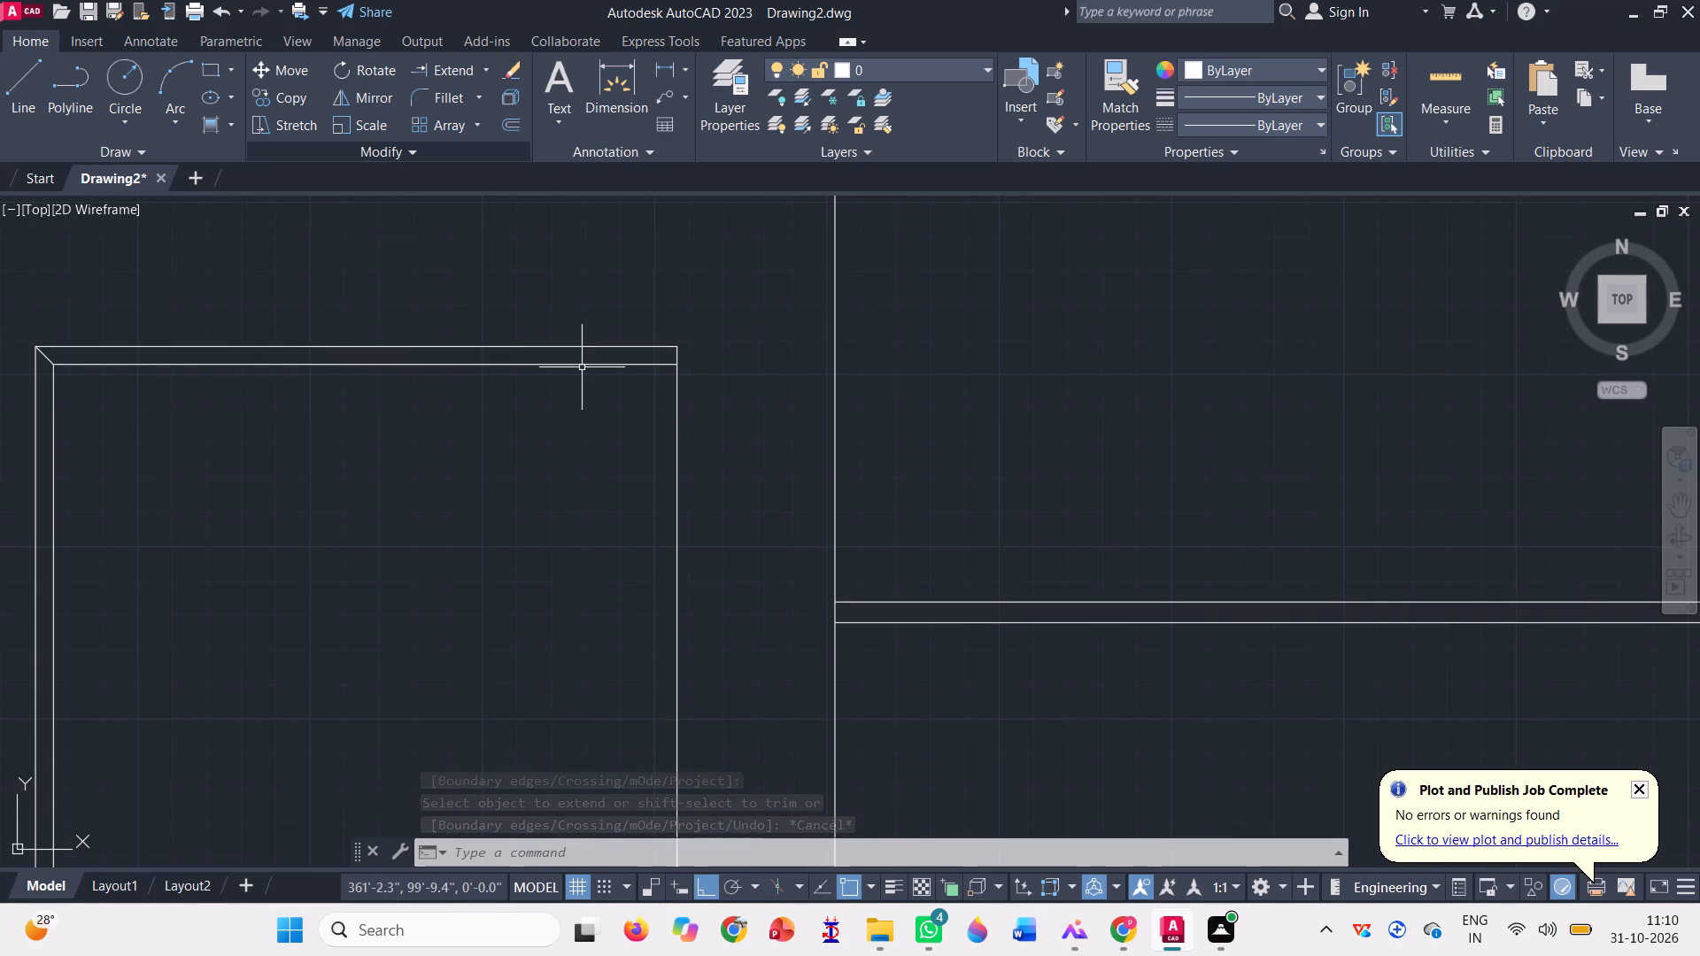
Draw a horizontal line across the frame just below its top, from the inner left line to the right side.
{"action": "scroll", "coordinate": [608, 360], "scroll_direction": "down", "scroll_amount": 1}
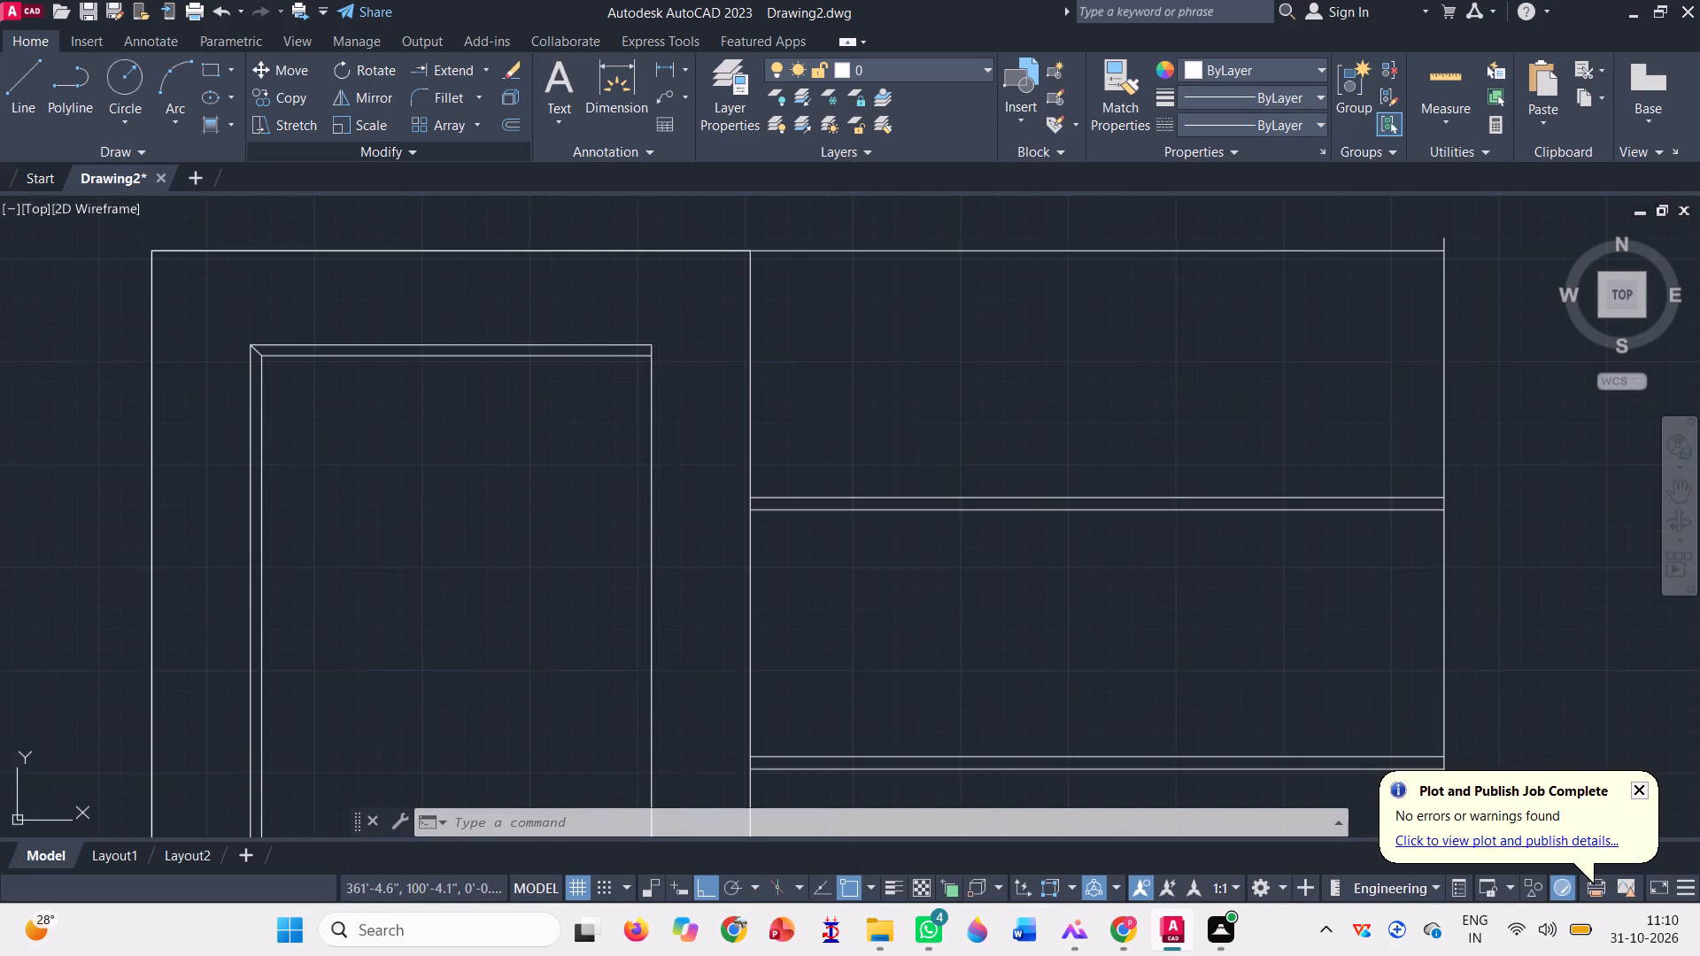
{"action": "left_click", "coordinate": [31, 95]}
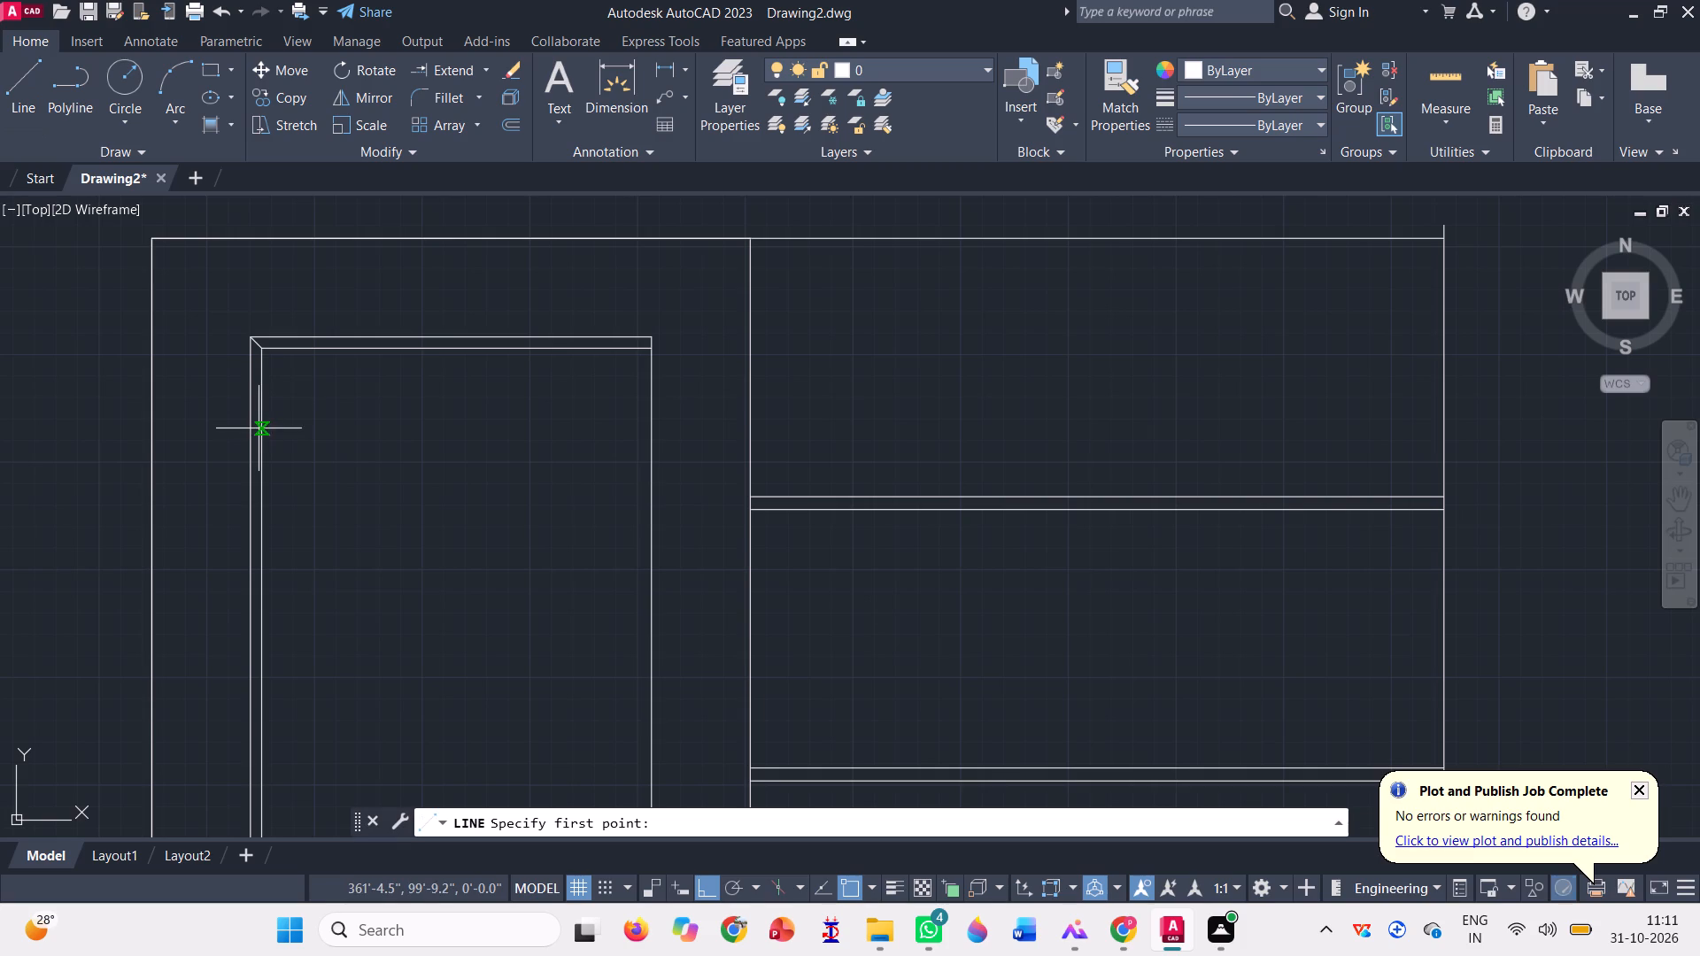
{"action": "left_click", "coordinate": [263, 434]}
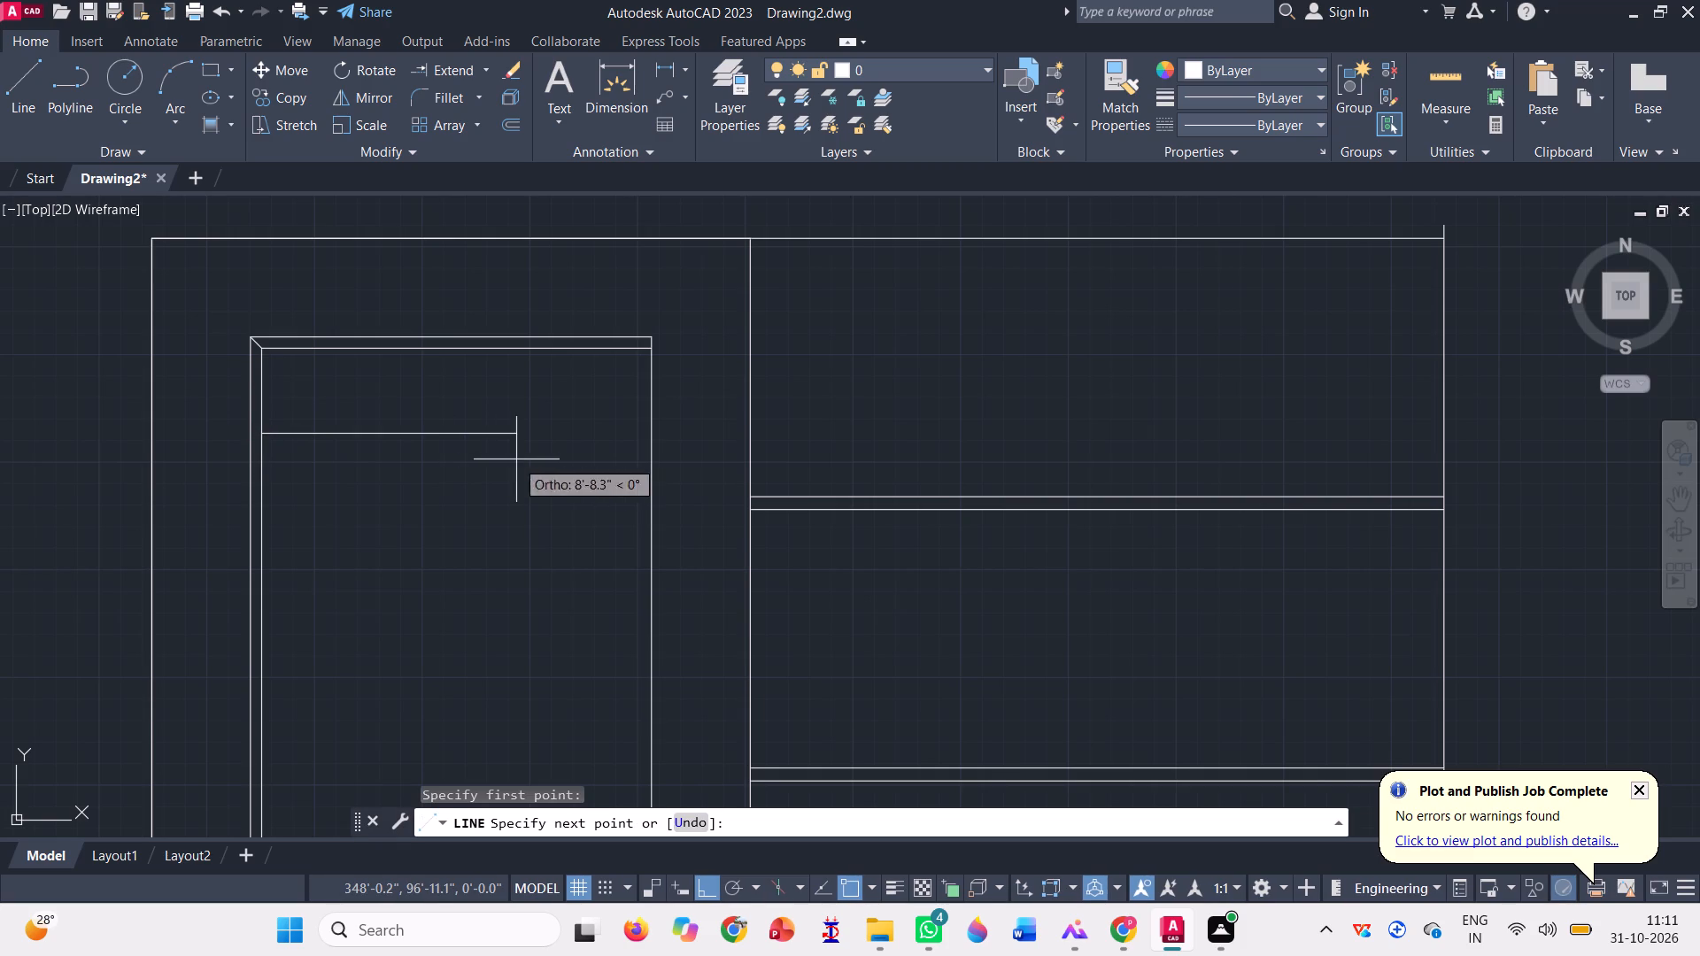
{"action": "left_click", "coordinate": [653, 434]}
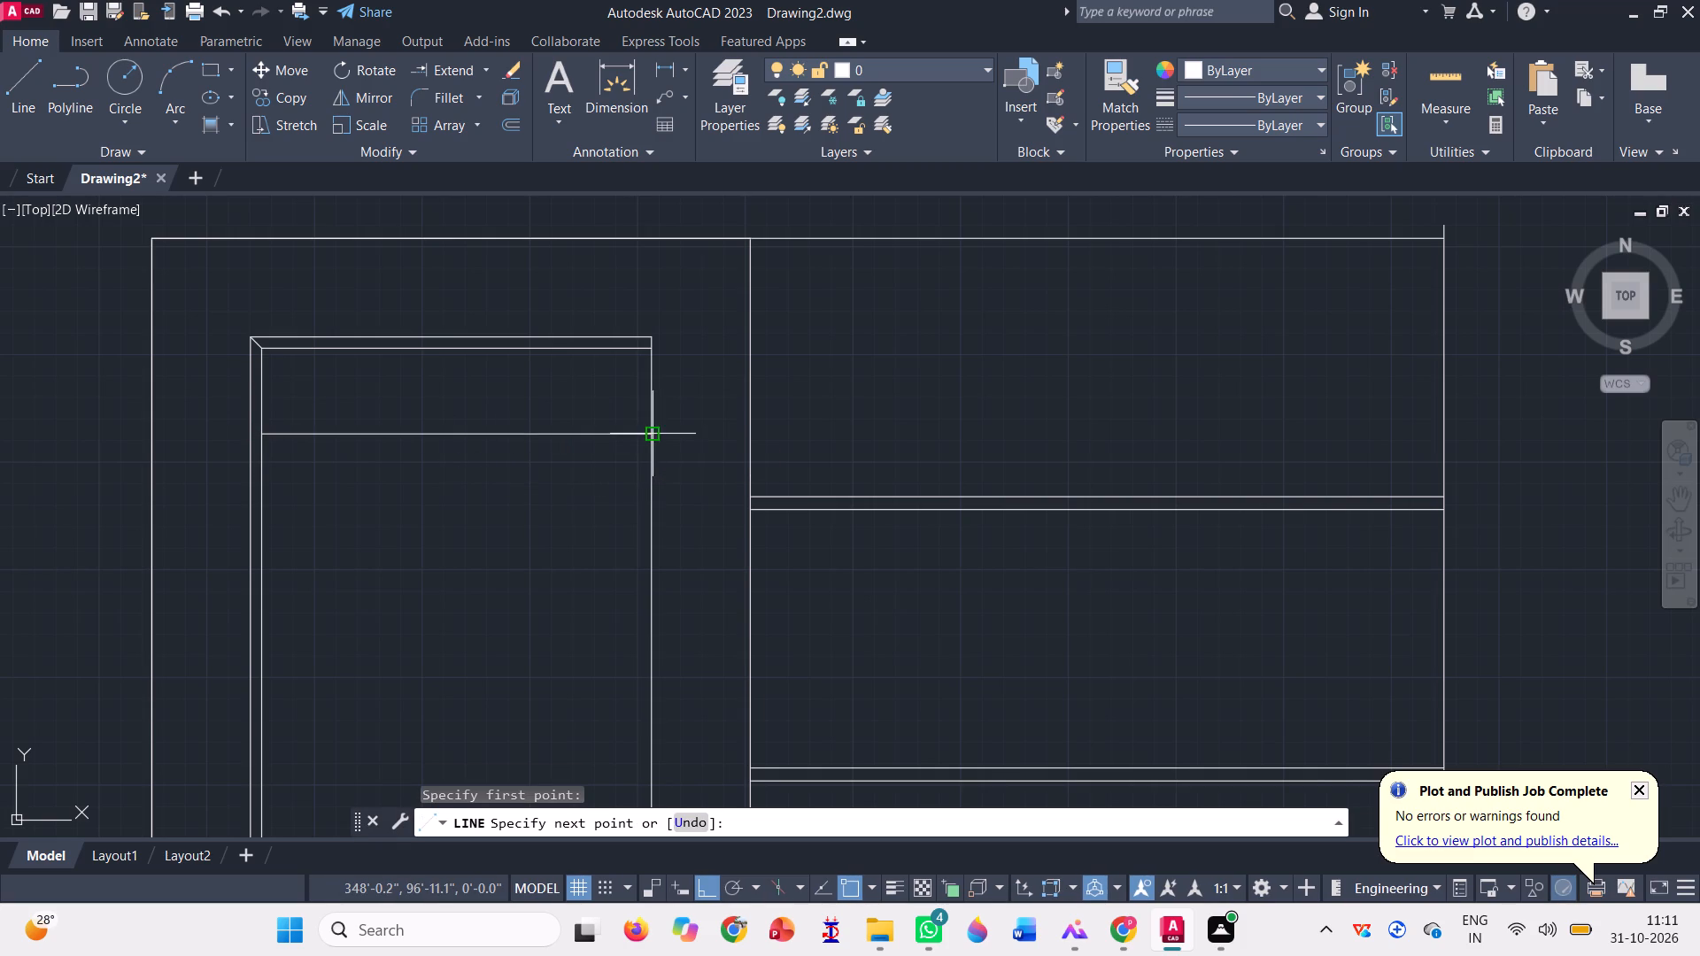
{"action": "scroll", "coordinate": [525, 417], "scroll_direction": "down", "scroll_amount": 1}
{"action": "key", "text": "space"}
{"action": "scroll", "coordinate": [520, 358], "scroll_direction": "down", "scroll_amount": 1}
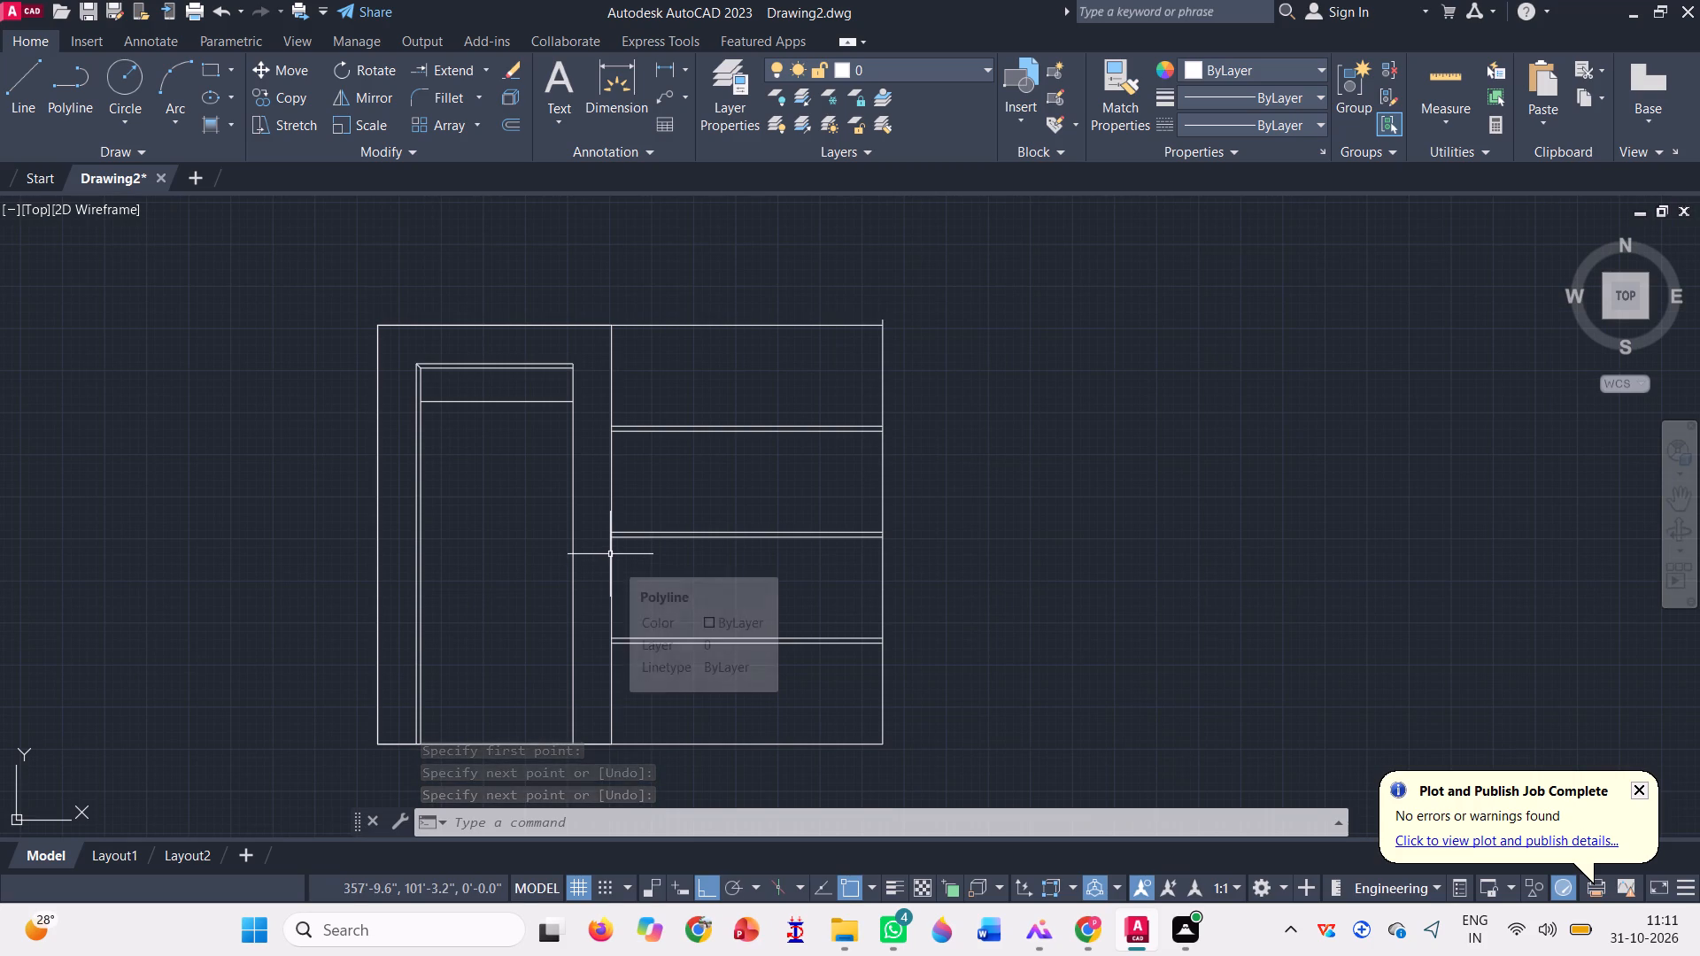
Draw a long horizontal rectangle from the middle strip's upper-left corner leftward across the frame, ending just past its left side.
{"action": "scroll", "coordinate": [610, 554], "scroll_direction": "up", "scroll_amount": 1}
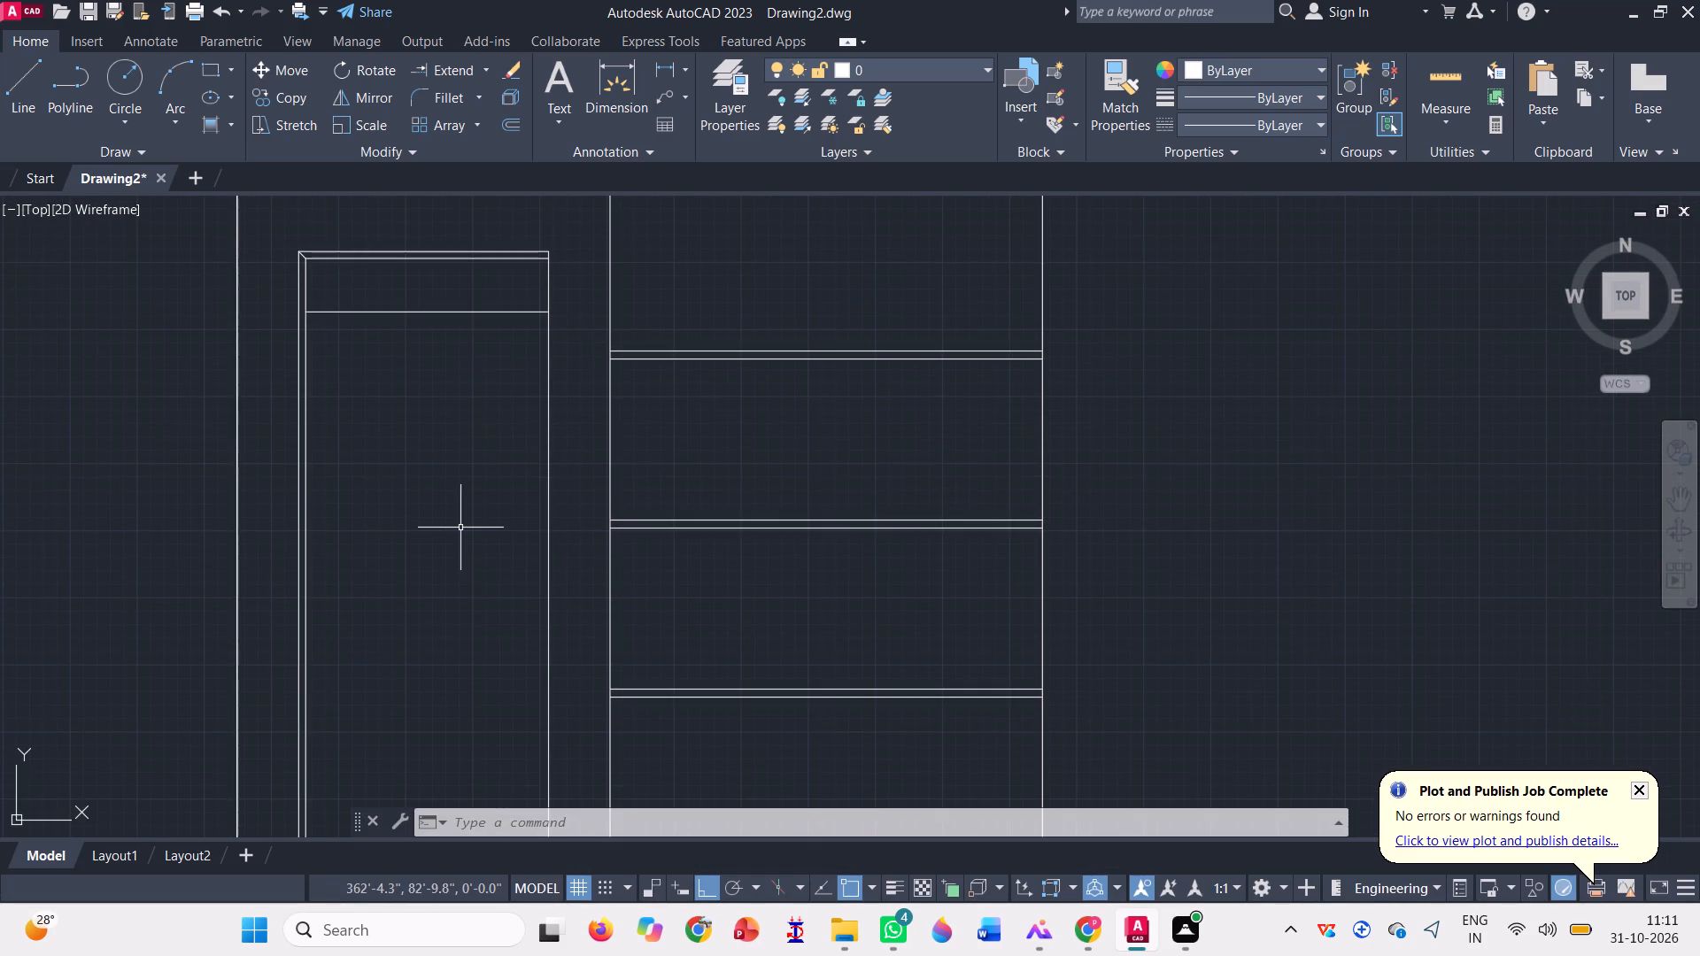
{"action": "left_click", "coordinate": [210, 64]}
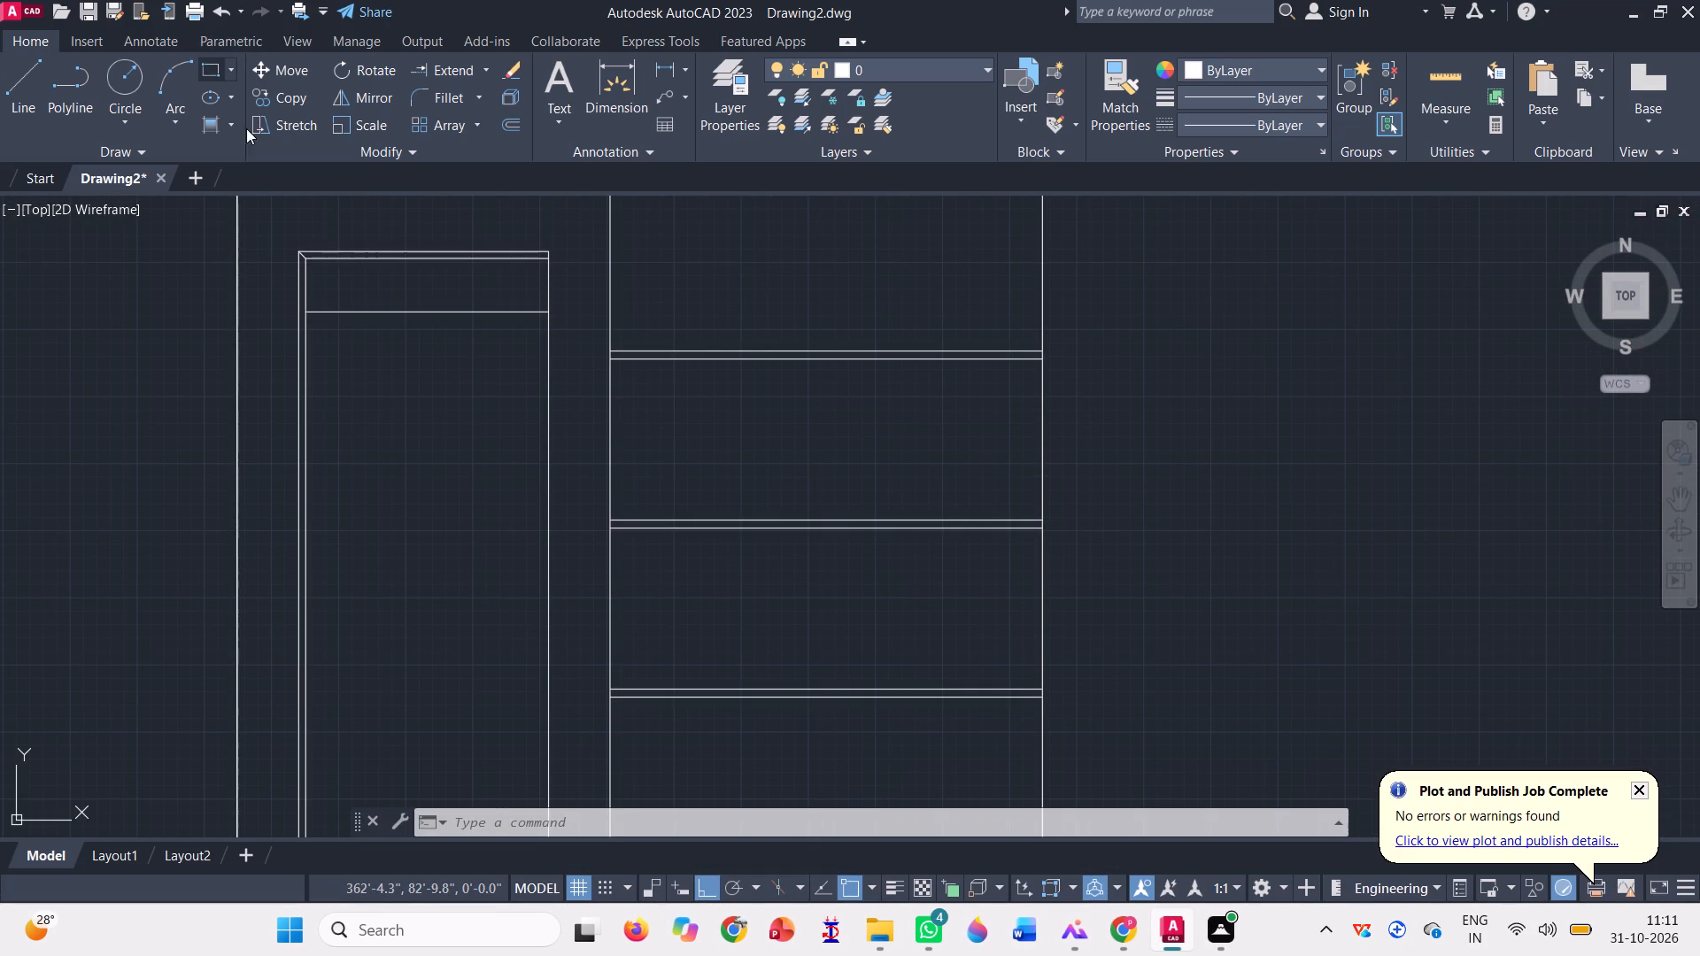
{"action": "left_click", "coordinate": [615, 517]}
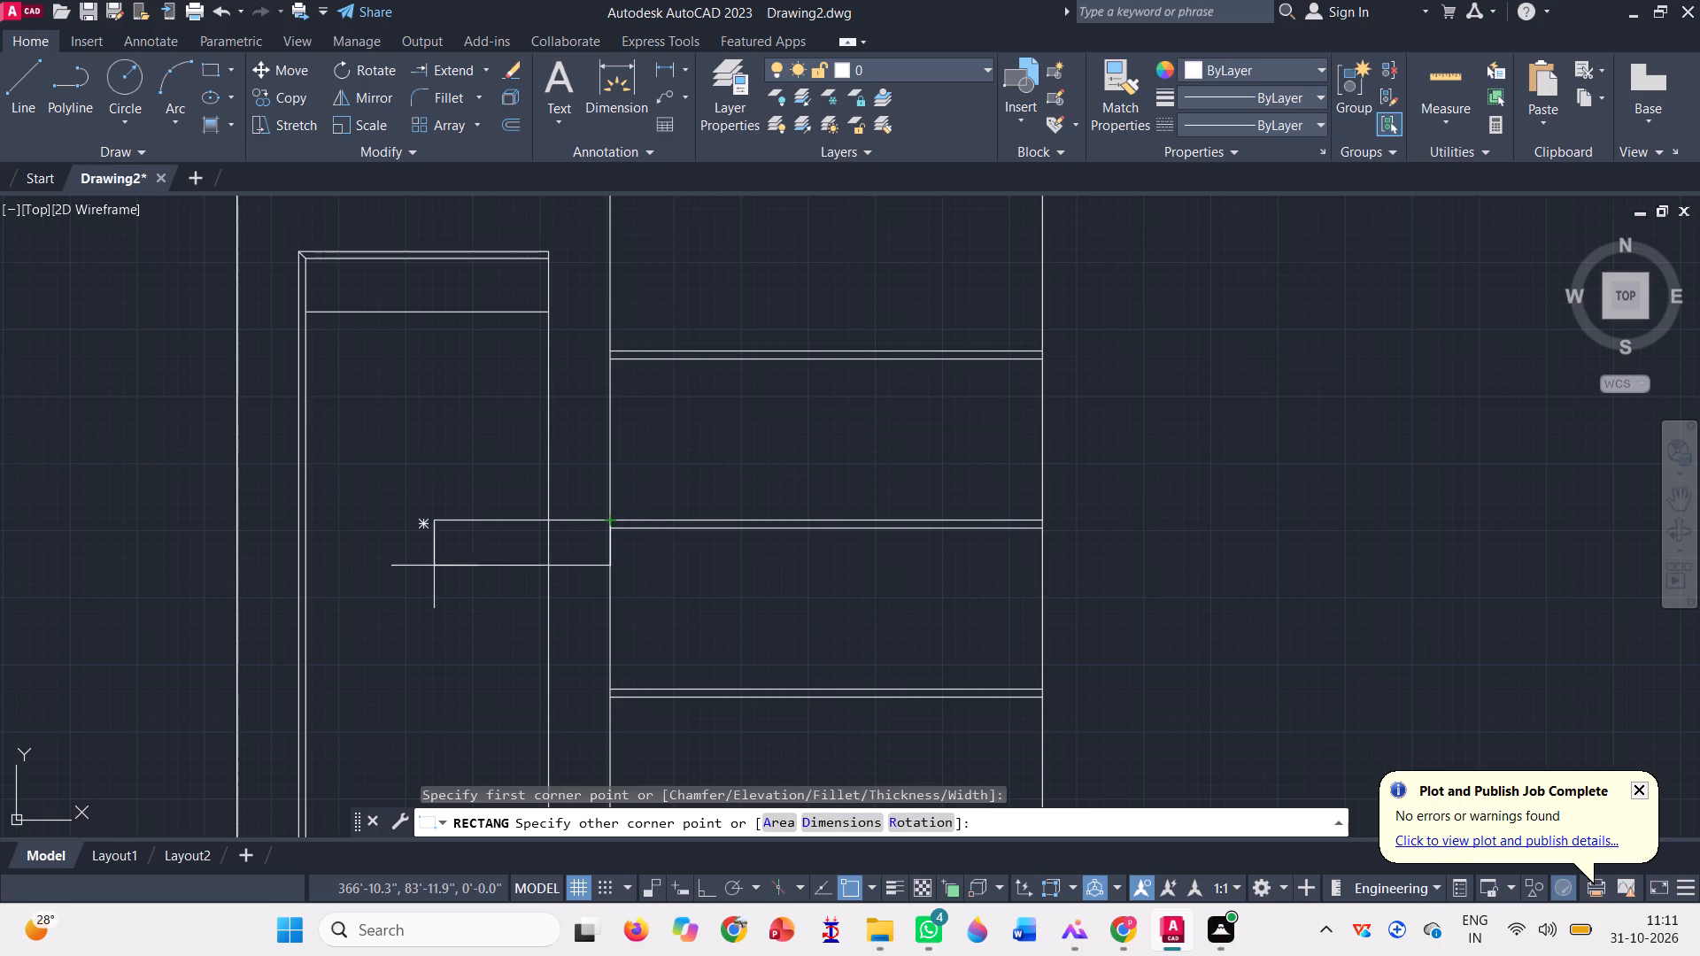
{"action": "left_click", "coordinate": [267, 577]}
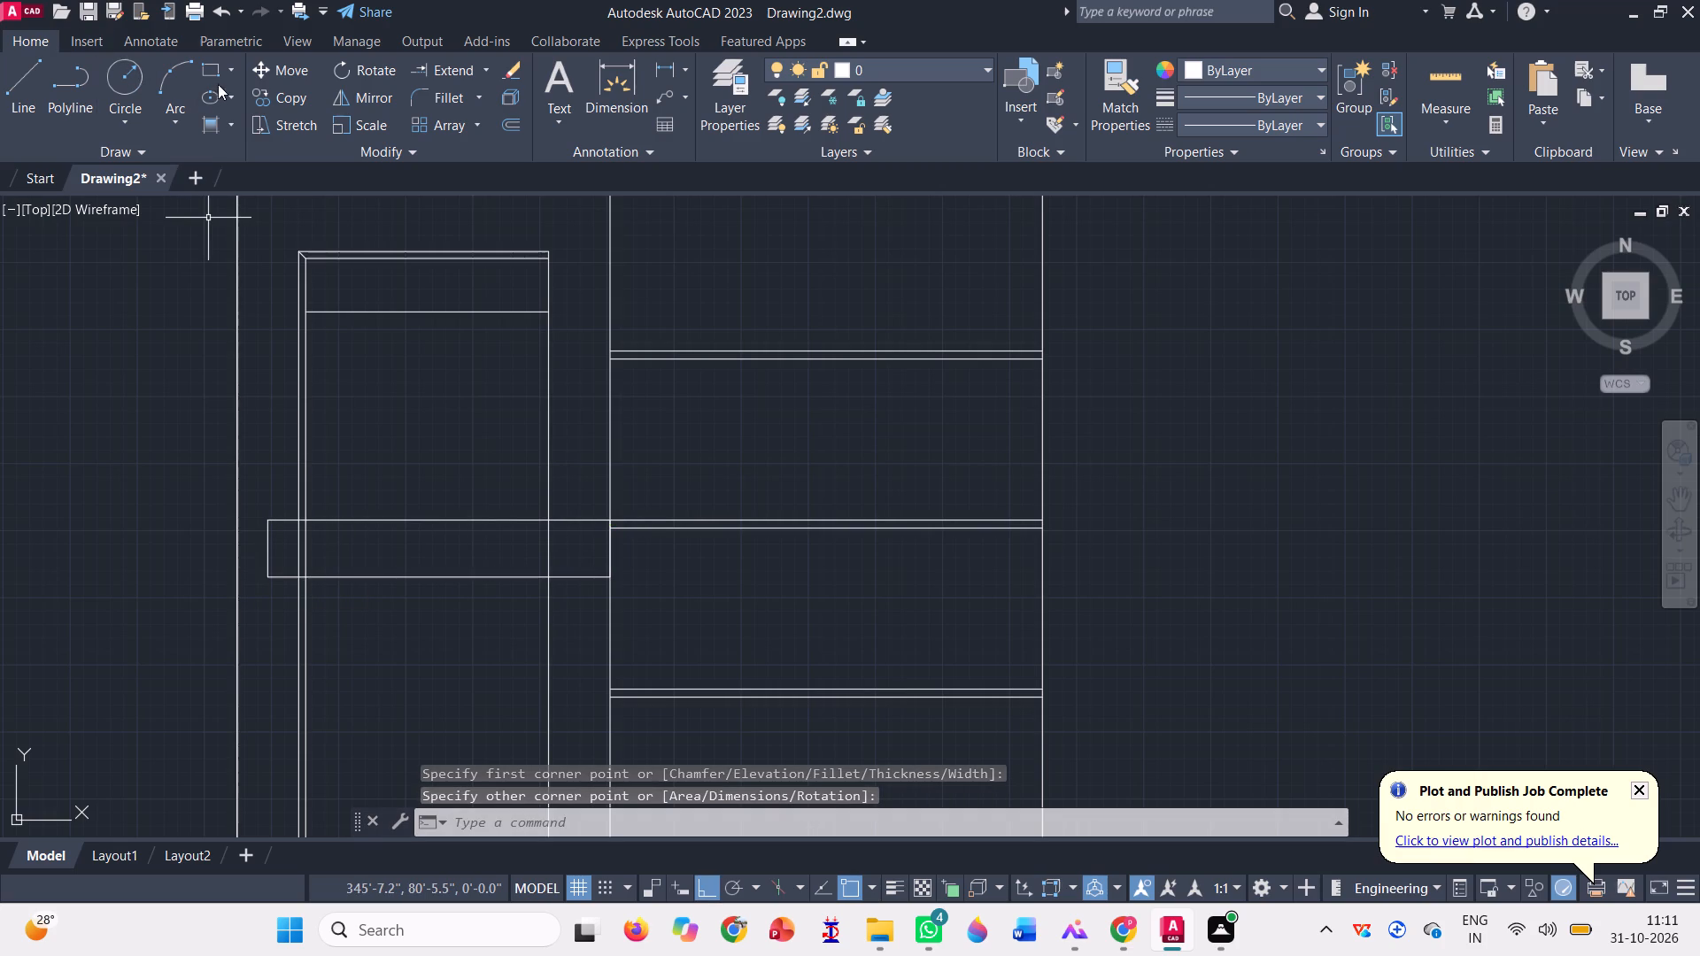
Draw a shorter rectangle between the long rectangle's upper and lower edges, slightly overhanging both sides of the frame.
{"action": "left_click", "coordinate": [203, 70]}
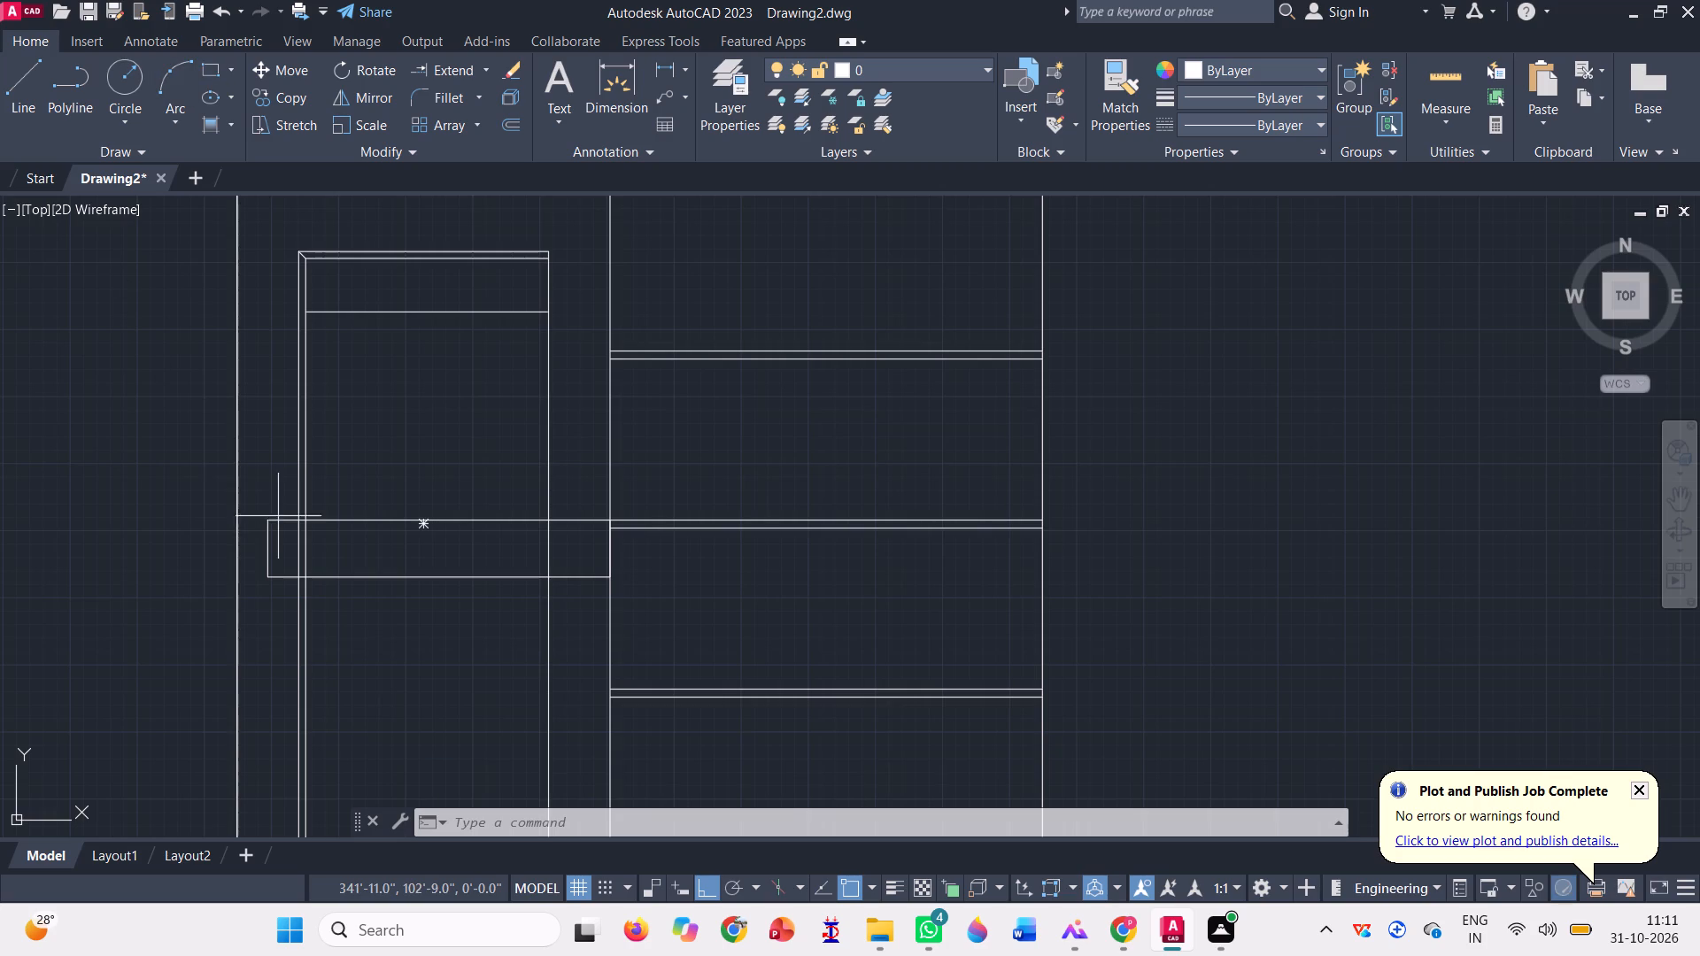
{"action": "scroll", "coordinate": [274, 514], "scroll_direction": "up", "scroll_amount": 1}
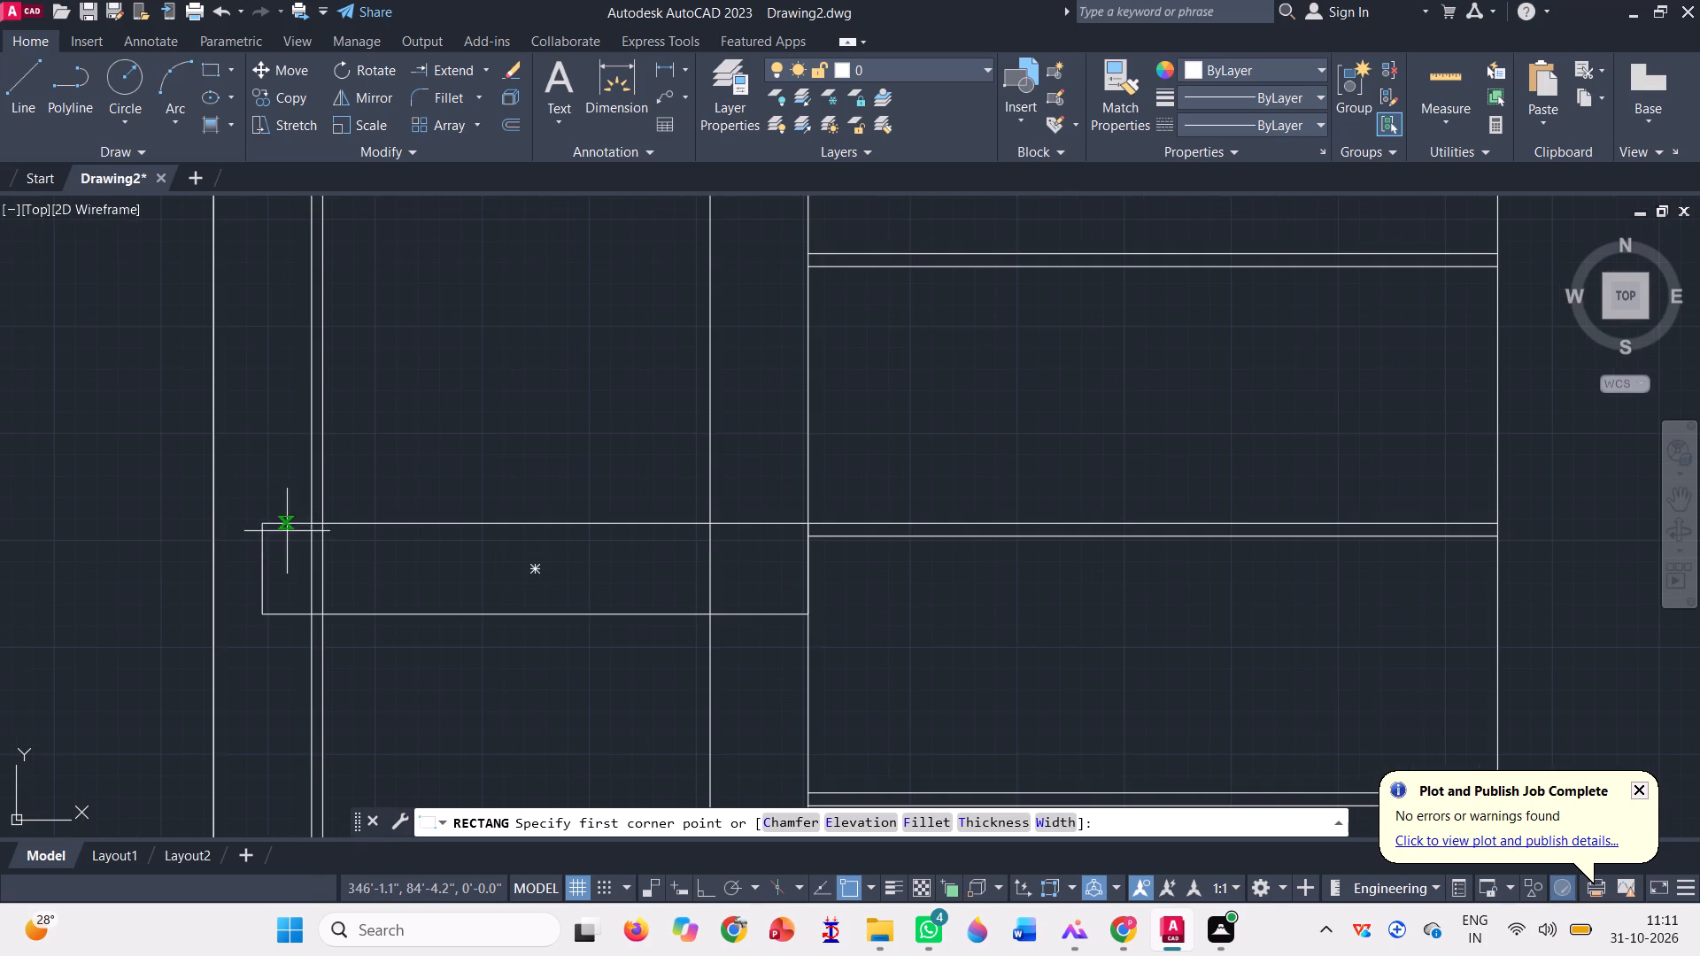
{"action": "scroll", "coordinate": [274, 525], "scroll_direction": "up", "scroll_amount": 3}
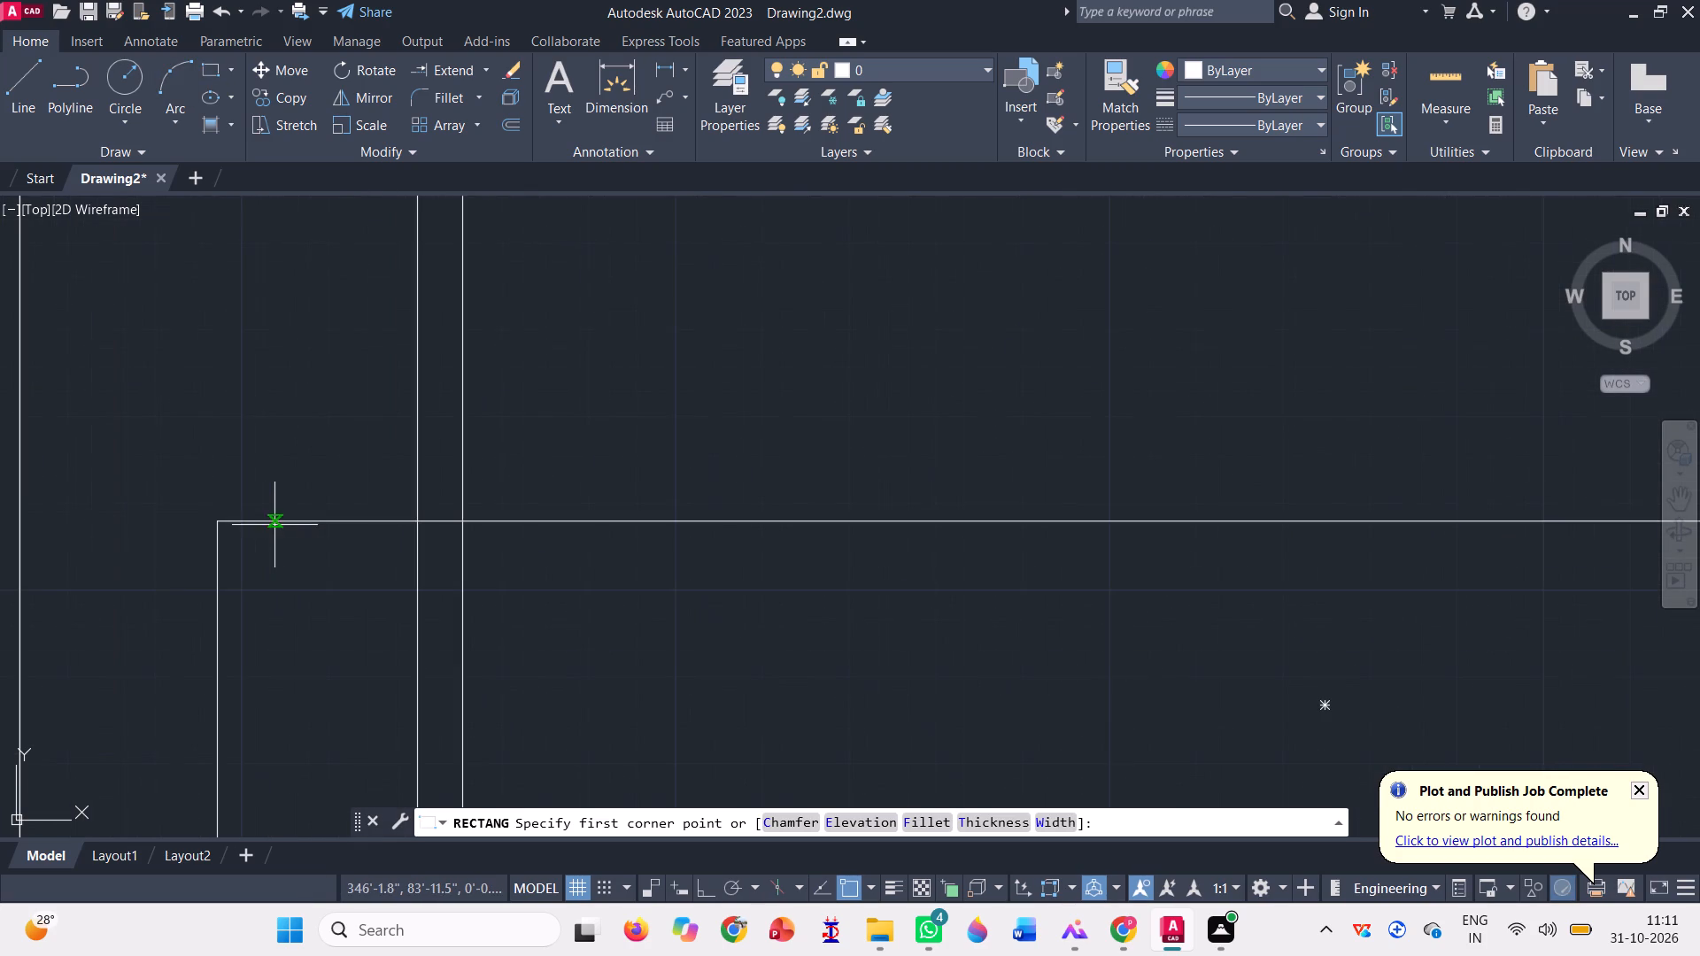
{"action": "left_click", "coordinate": [264, 521]}
{"action": "scroll", "coordinate": [251, 494], "scroll_direction": "down", "scroll_amount": 3}
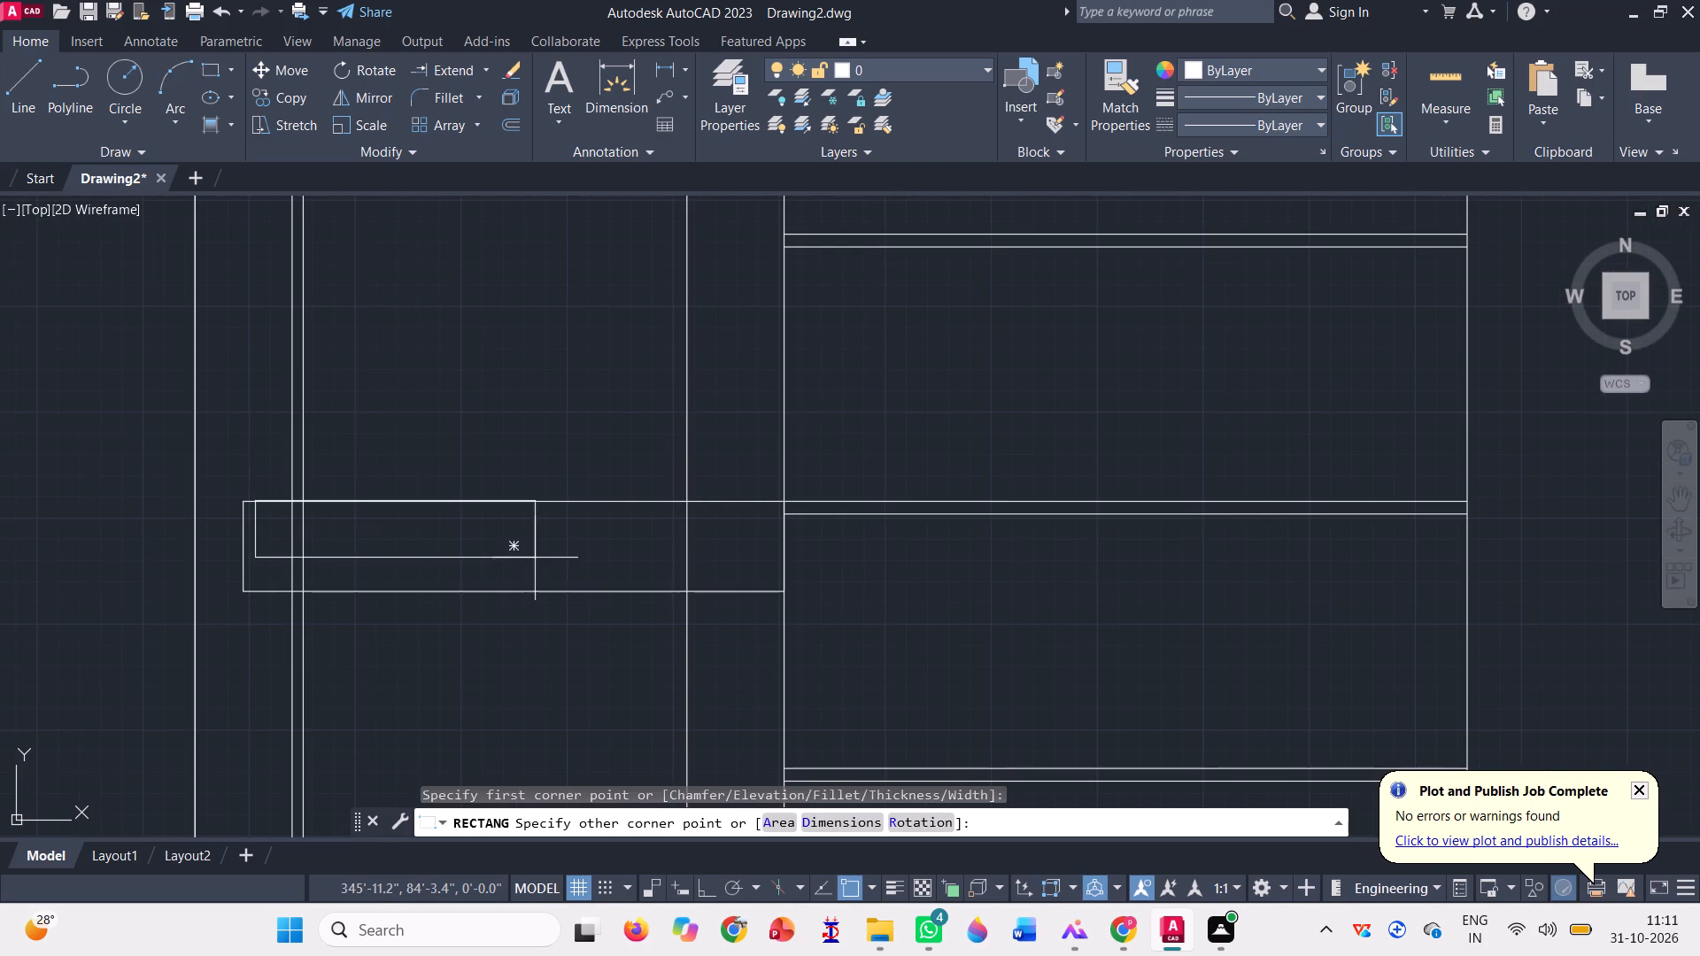
{"action": "left_click", "coordinate": [723, 591]}
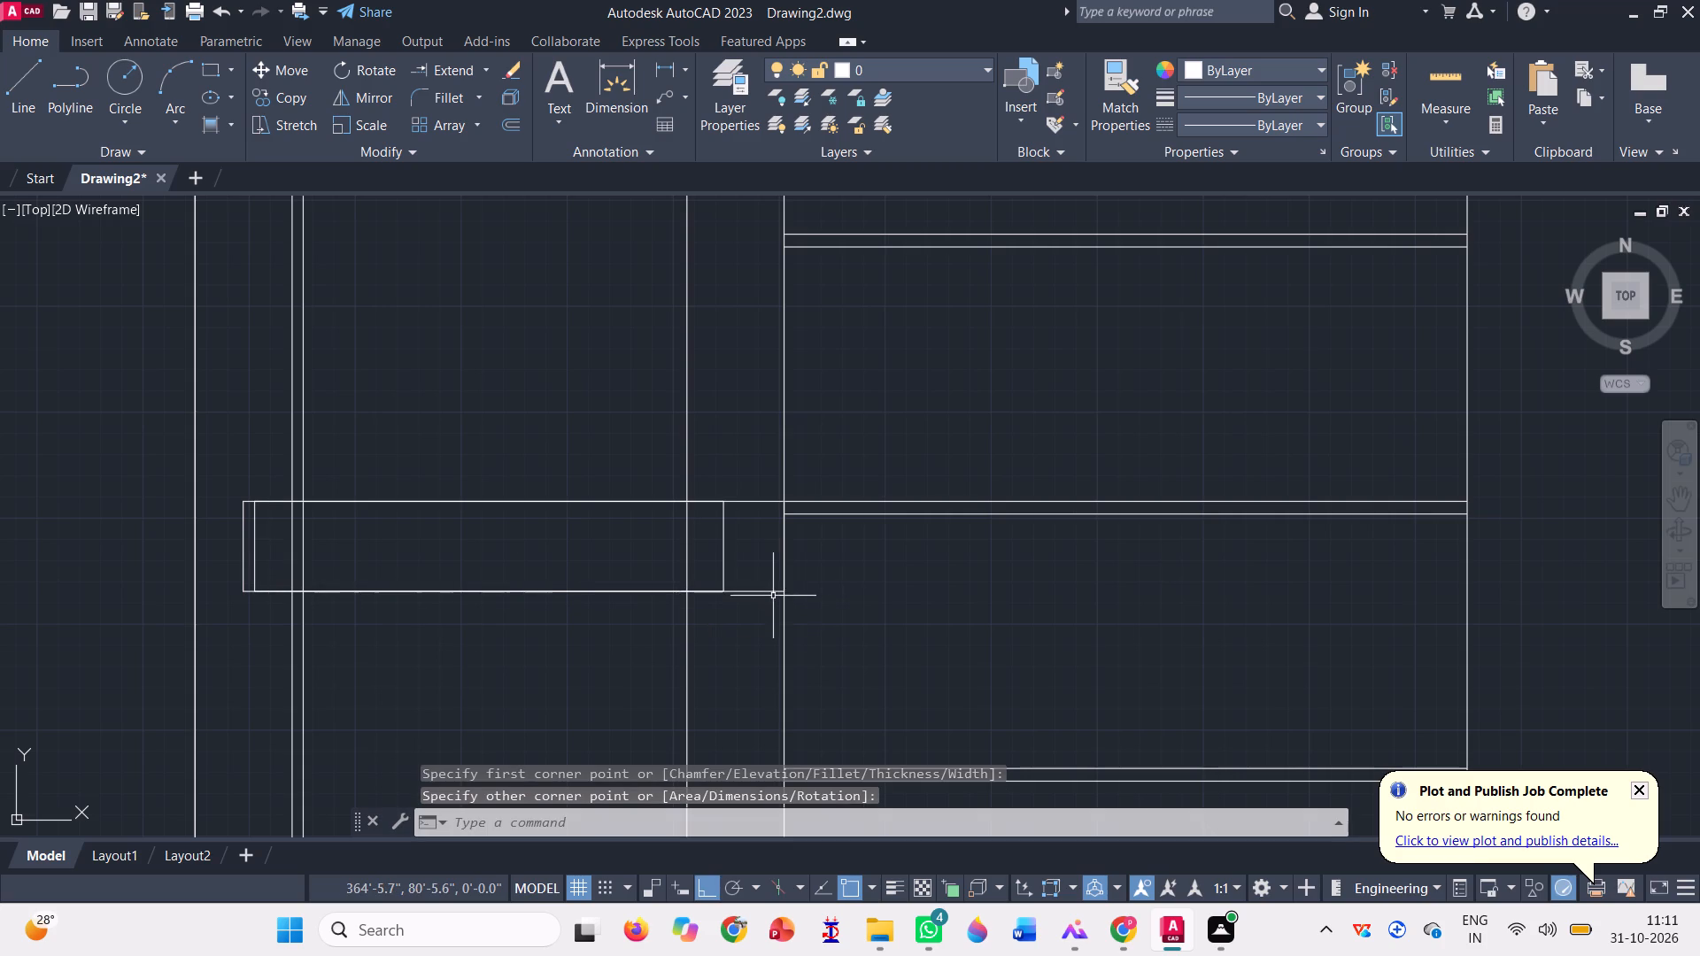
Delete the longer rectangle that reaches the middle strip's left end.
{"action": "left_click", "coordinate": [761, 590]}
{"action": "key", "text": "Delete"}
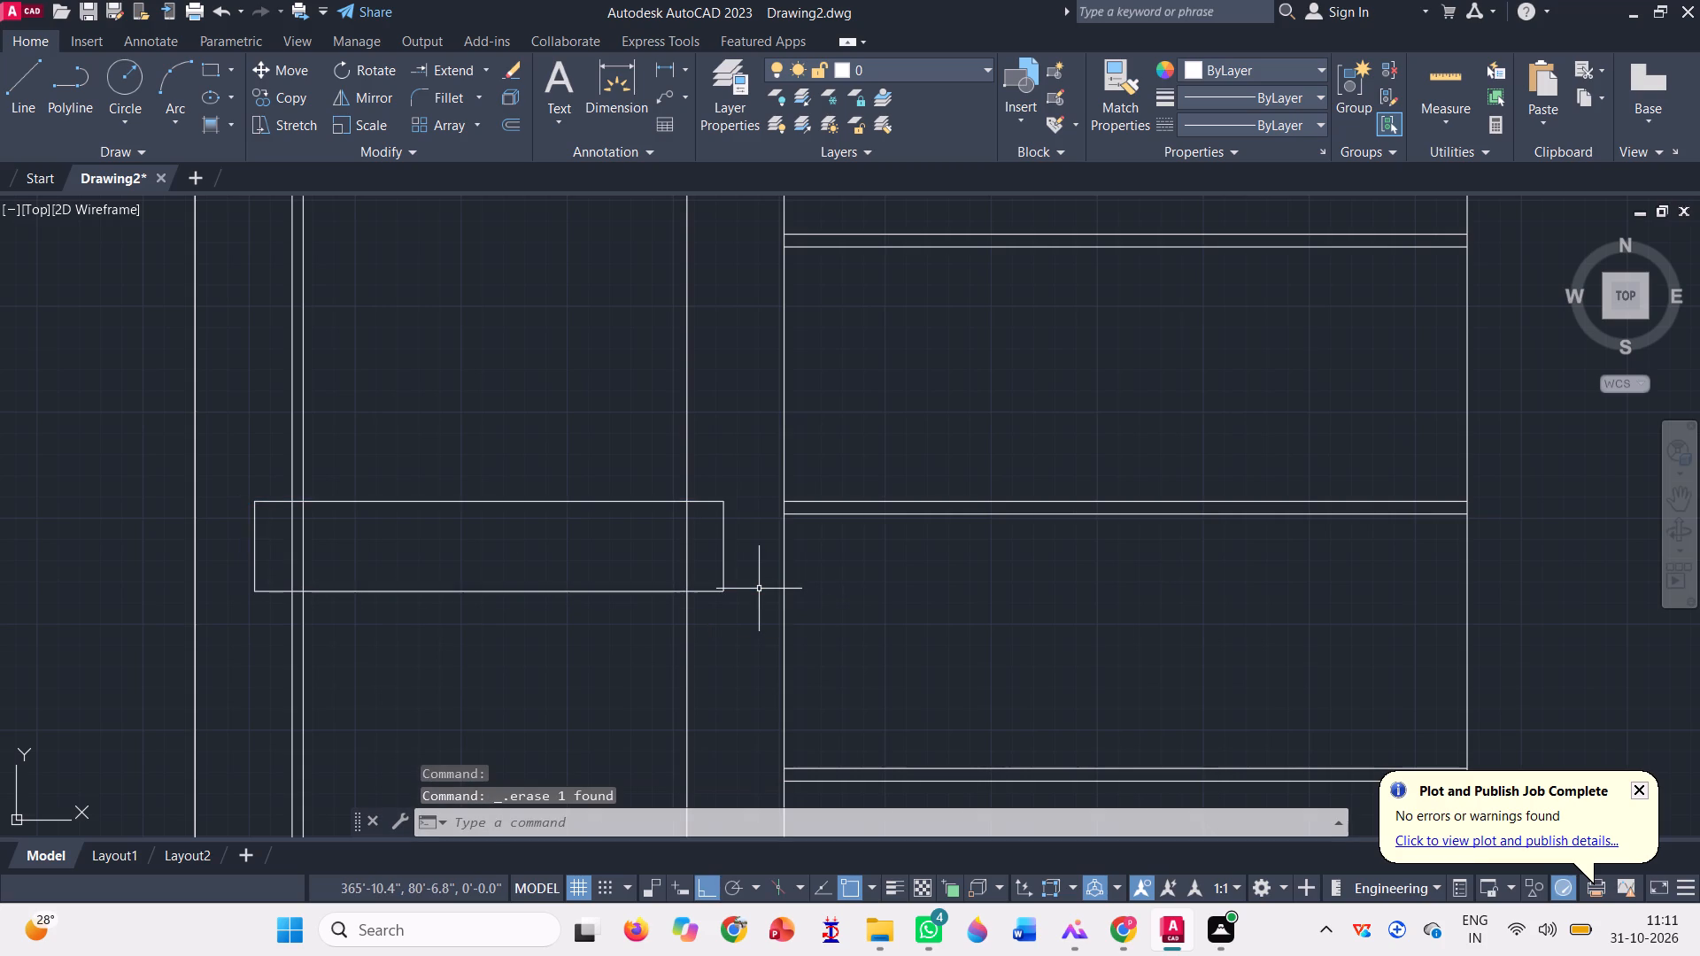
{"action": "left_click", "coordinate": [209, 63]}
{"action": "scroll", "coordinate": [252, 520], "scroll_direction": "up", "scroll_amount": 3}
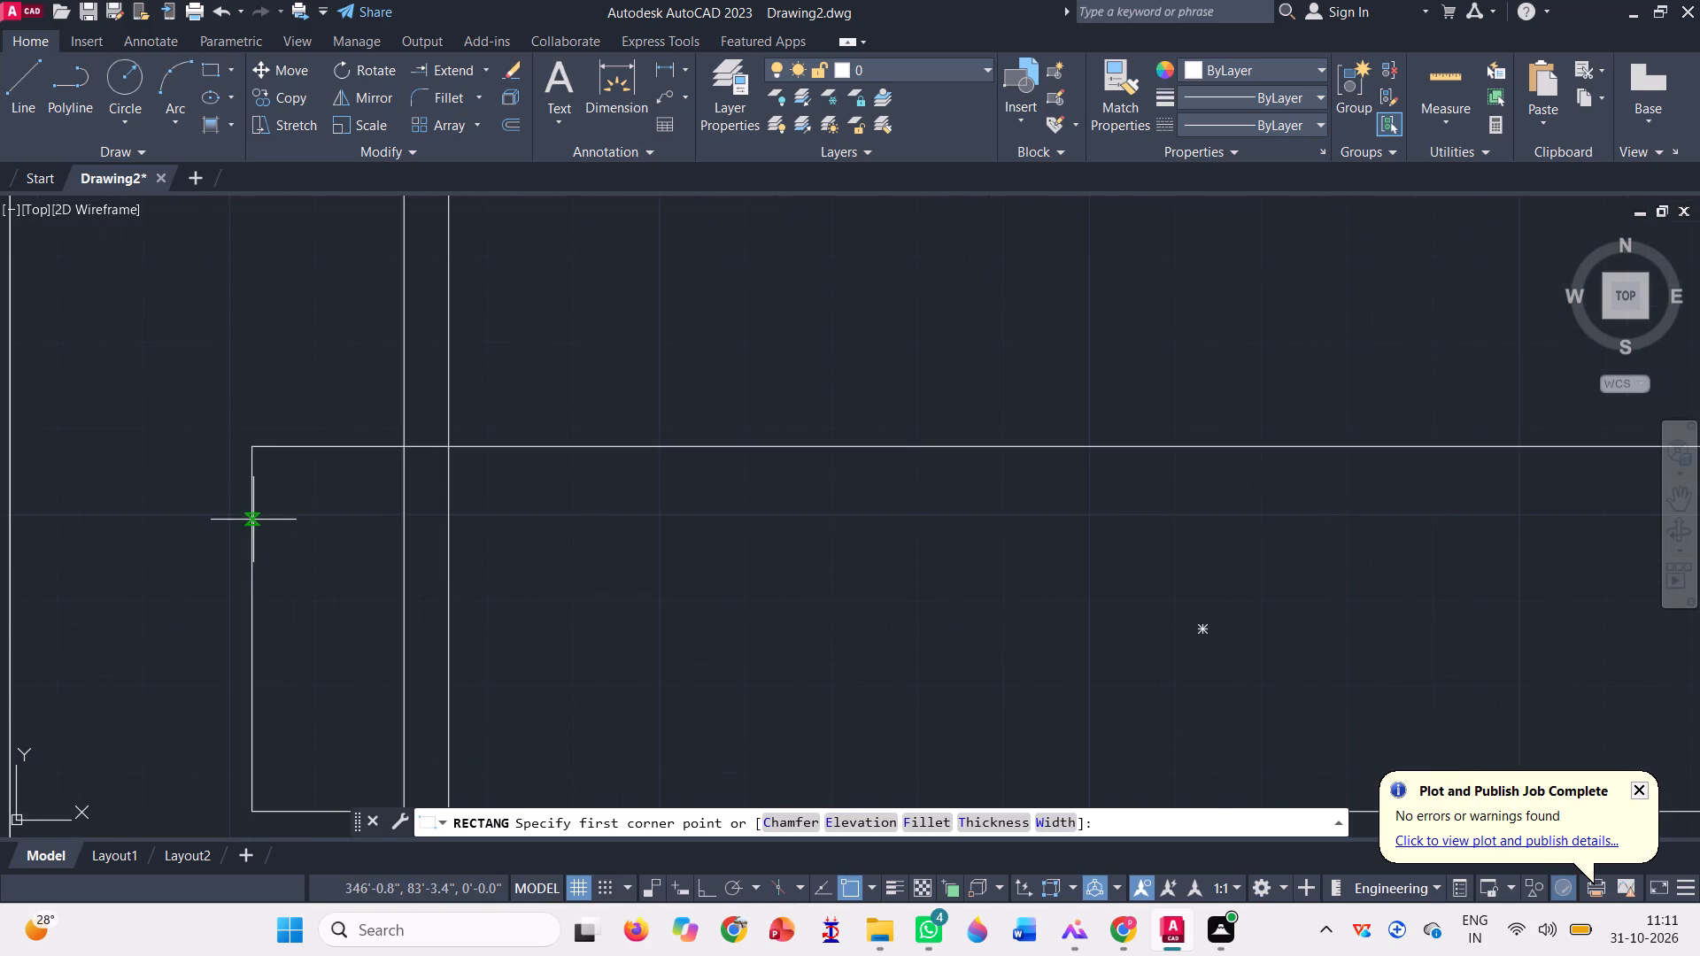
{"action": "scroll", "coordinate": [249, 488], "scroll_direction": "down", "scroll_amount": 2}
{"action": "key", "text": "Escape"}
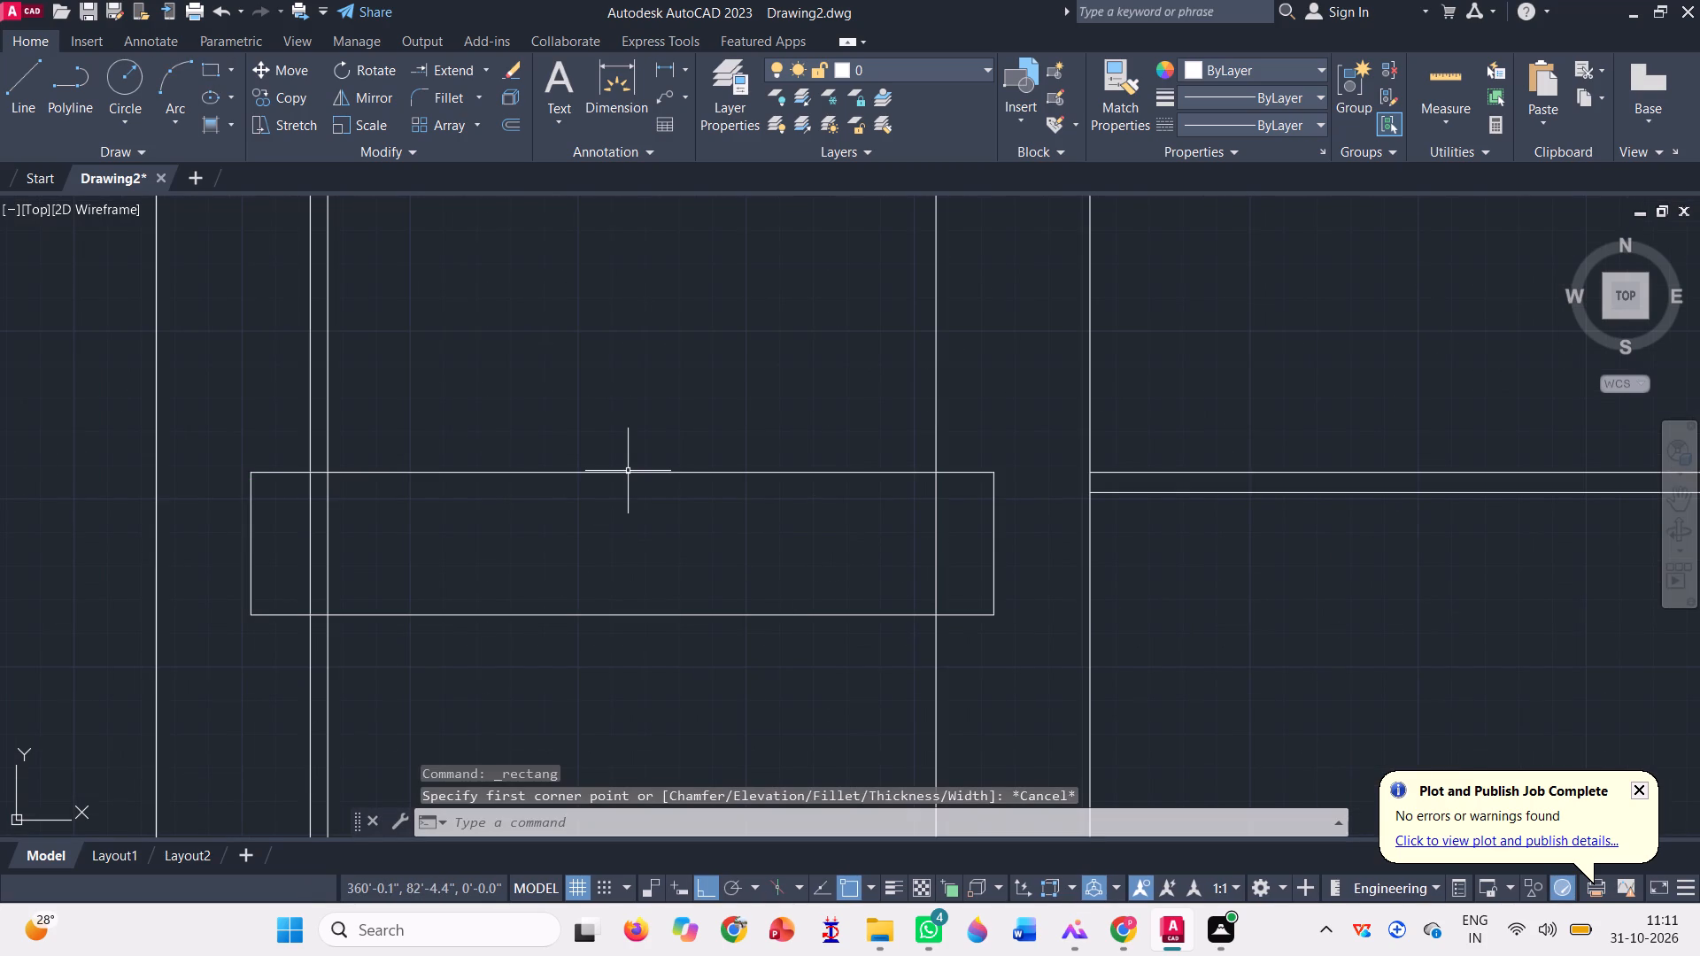
Draw a horizontal construction line through the upper-left corner of the rectangle crossing the frame.
{"action": "type", "text": "xl"}
{"action": "key", "text": "Return"}
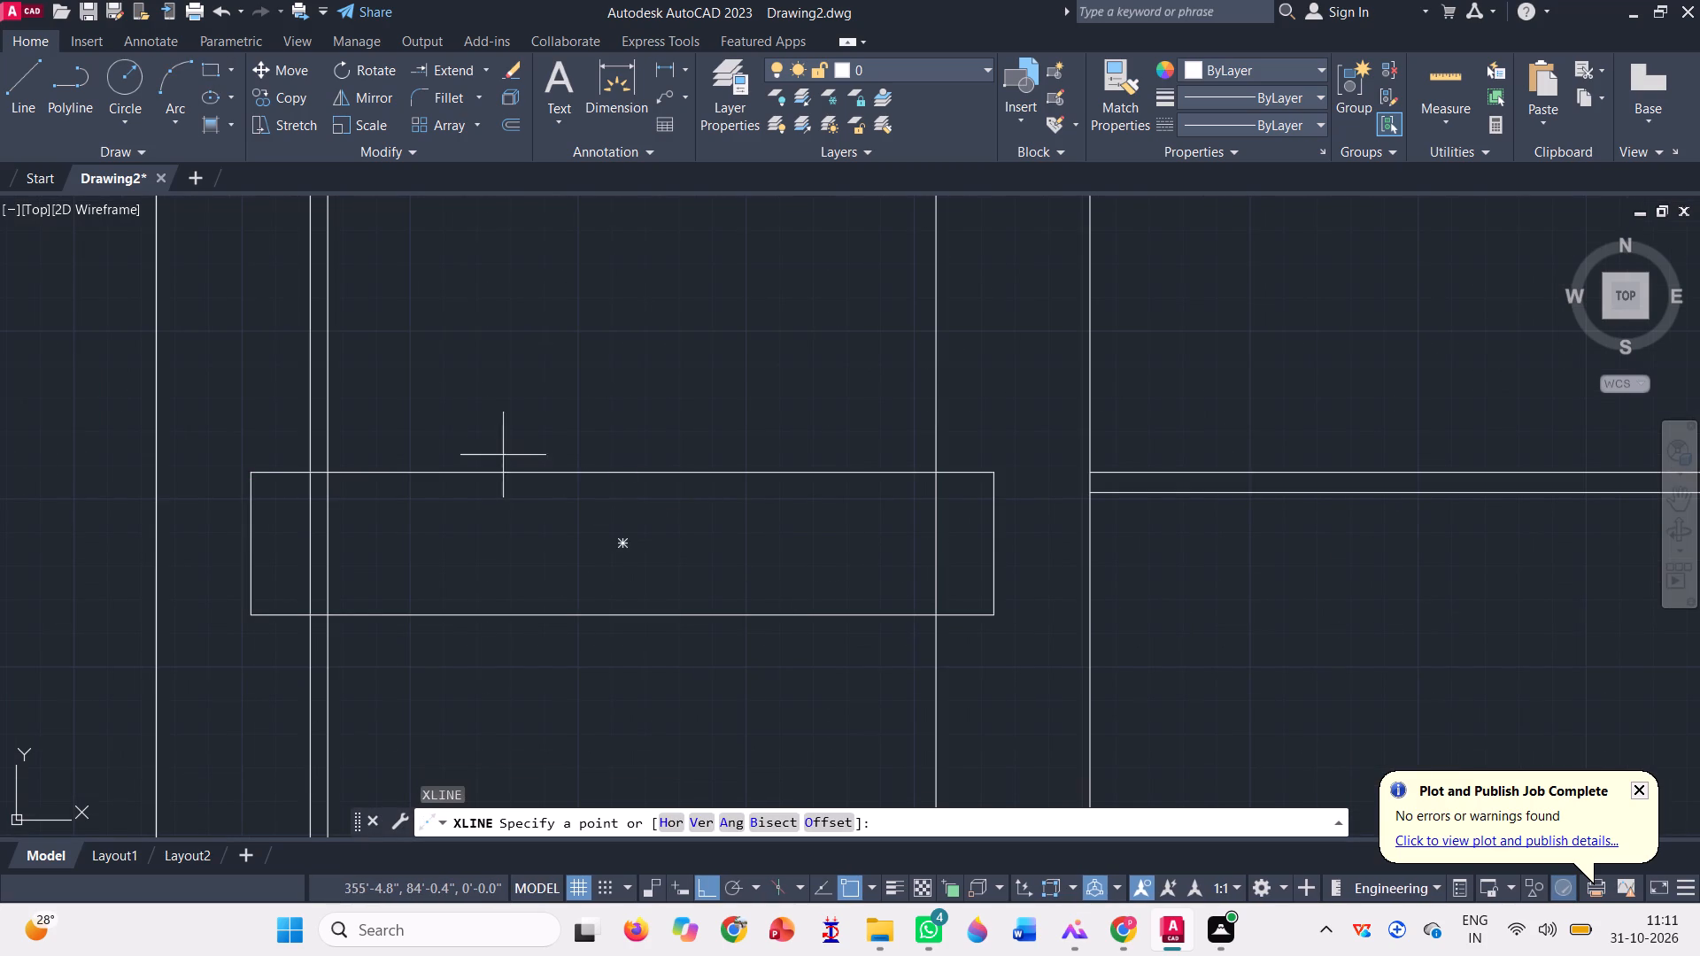
{"action": "left_click", "coordinate": [249, 475]}
{"action": "left_click", "coordinate": [114, 496]}
{"action": "key", "text": "space"}
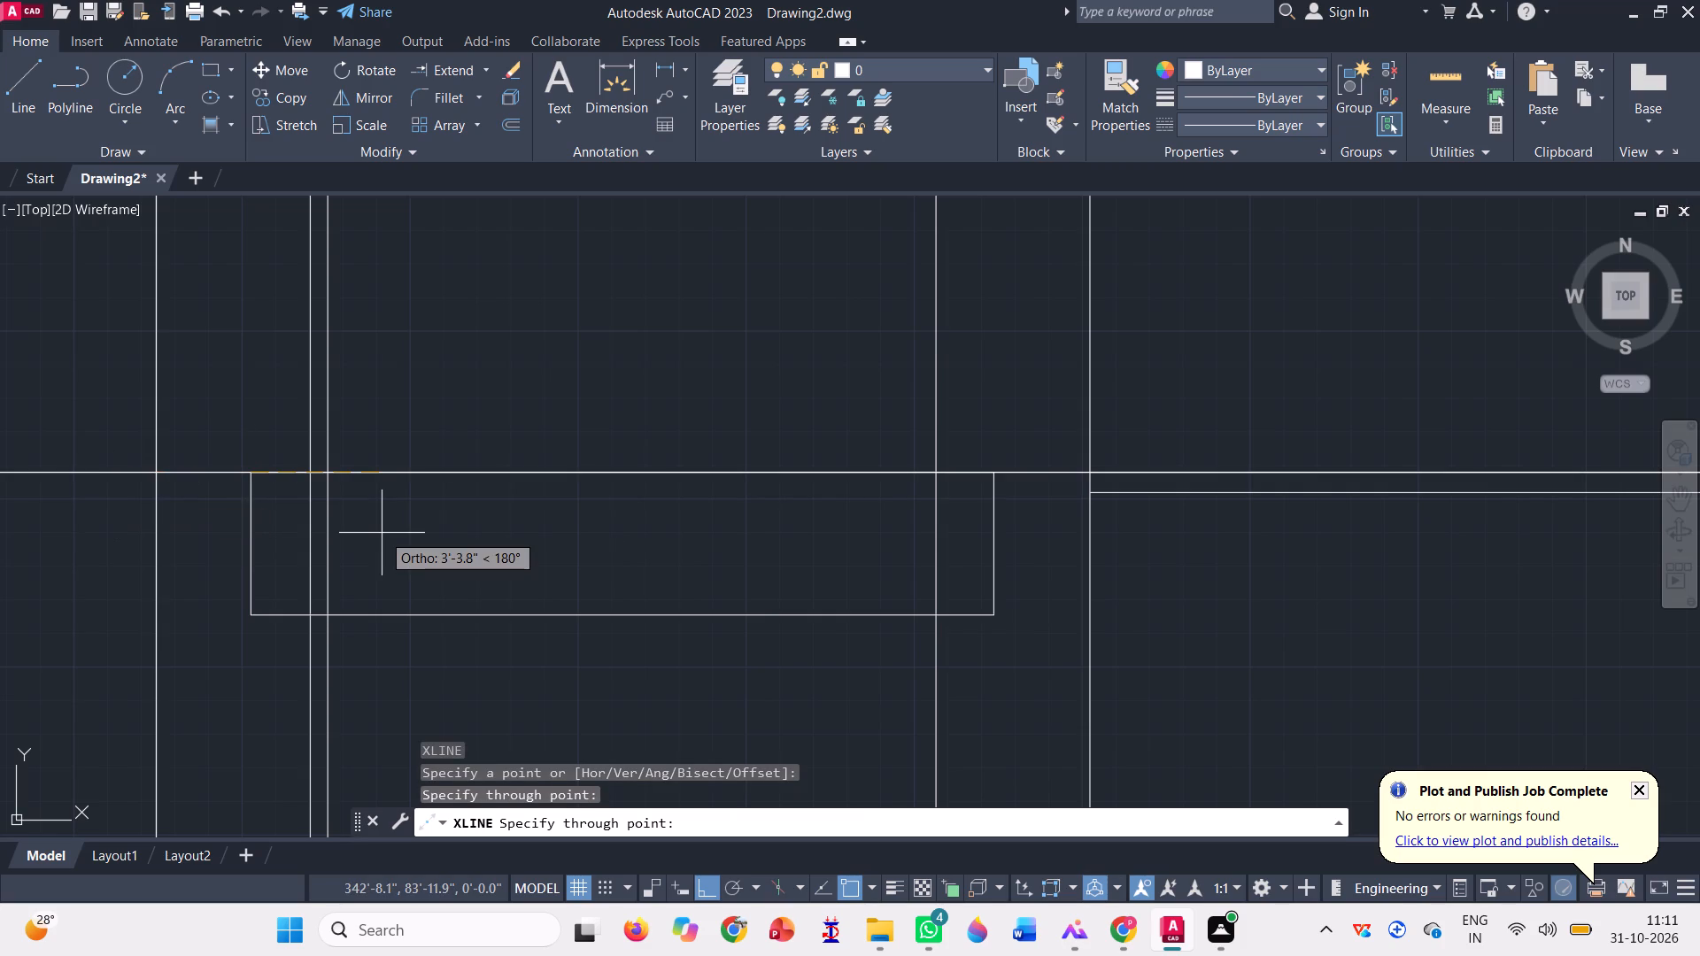
Draw a thin rectangle resting on the construction line above the crossing rectangle, overhanging it slightly at both ends.
{"action": "left_click", "coordinate": [205, 67]}
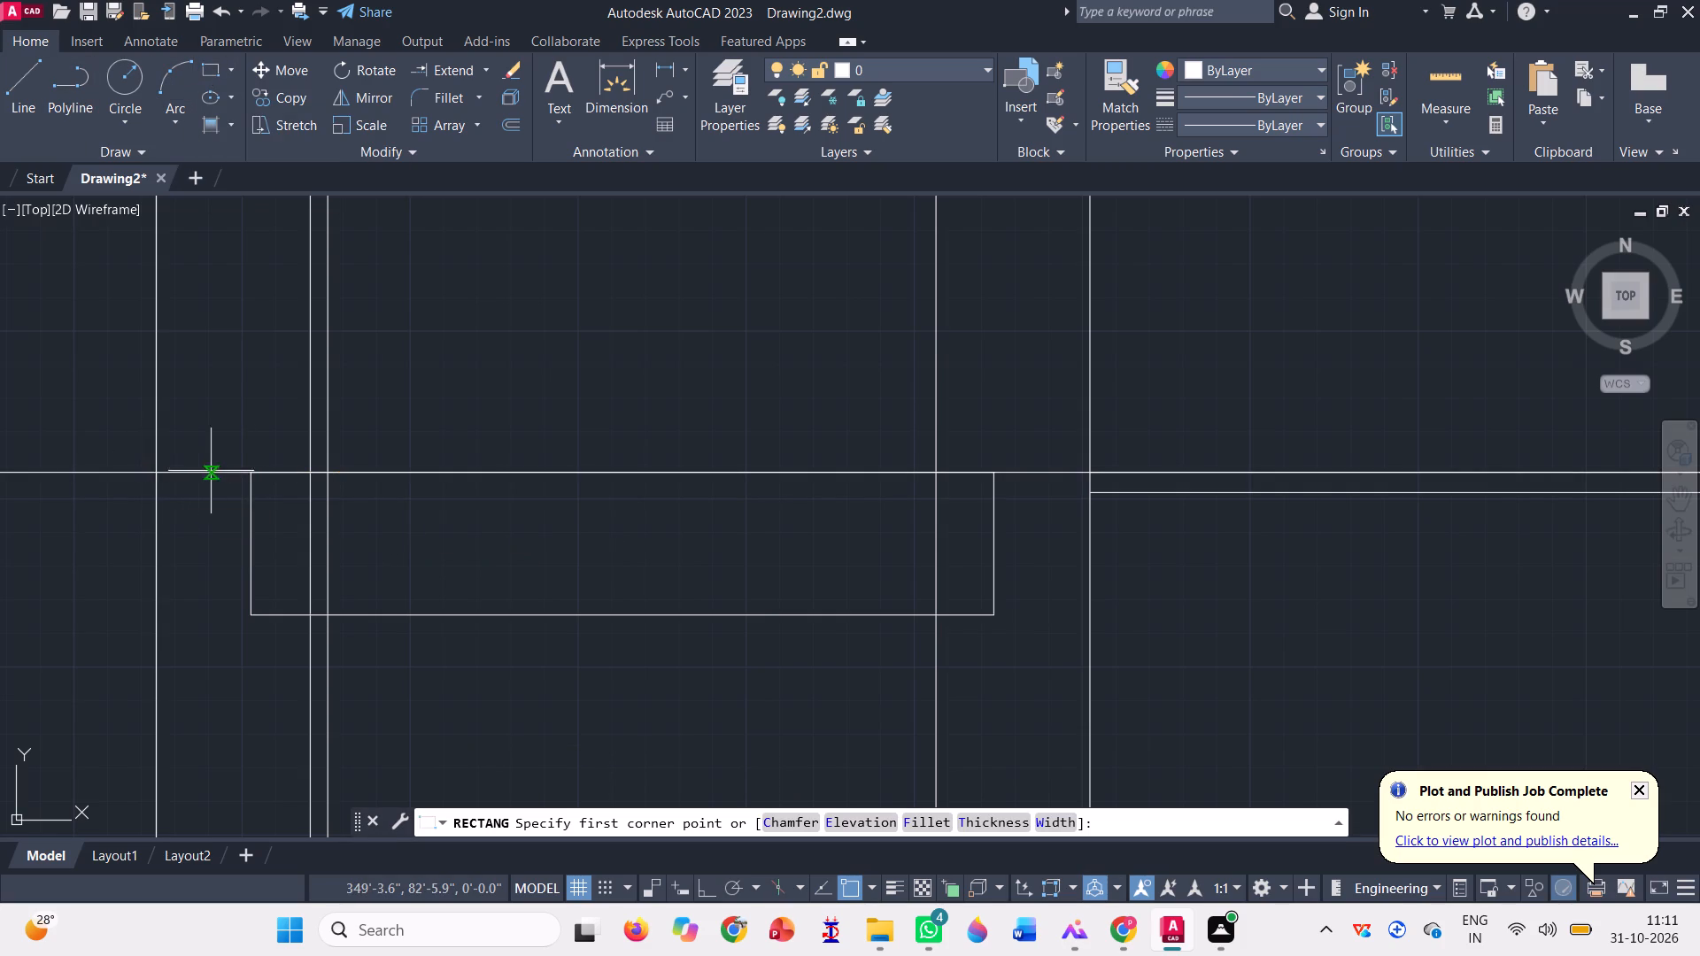
{"action": "scroll", "coordinate": [220, 471], "scroll_direction": "up", "scroll_amount": 3}
{"action": "left_click", "coordinate": [296, 467]}
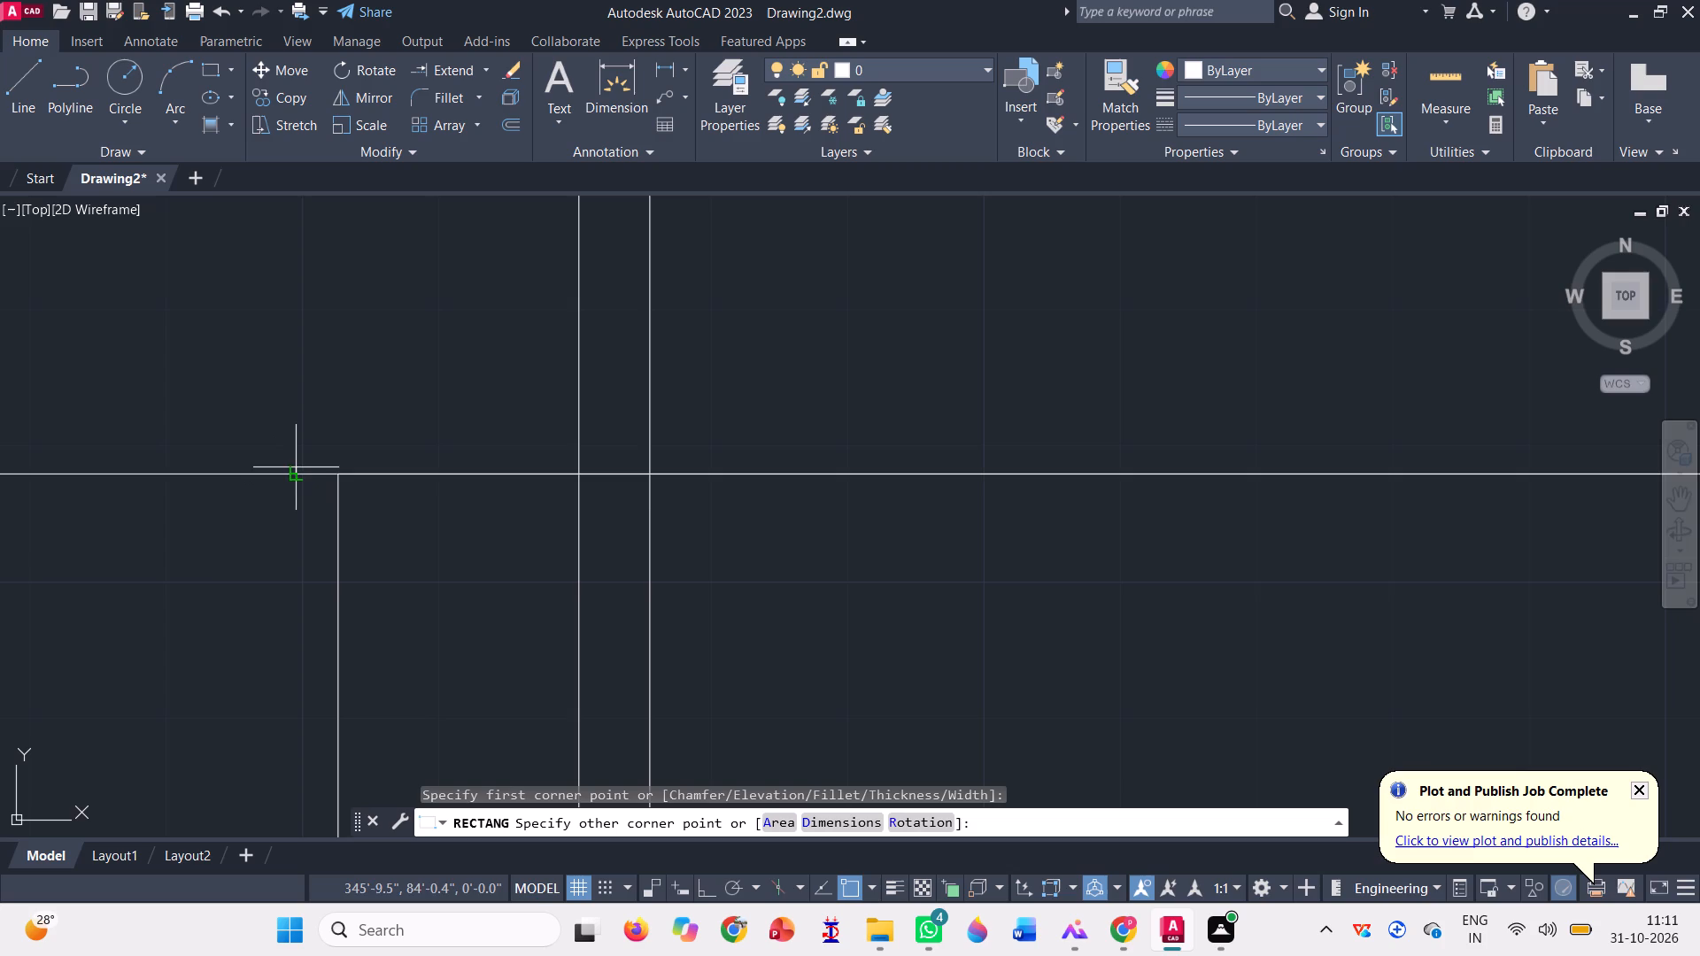
{"action": "scroll", "coordinate": [148, 552], "scroll_direction": "down", "scroll_amount": 3}
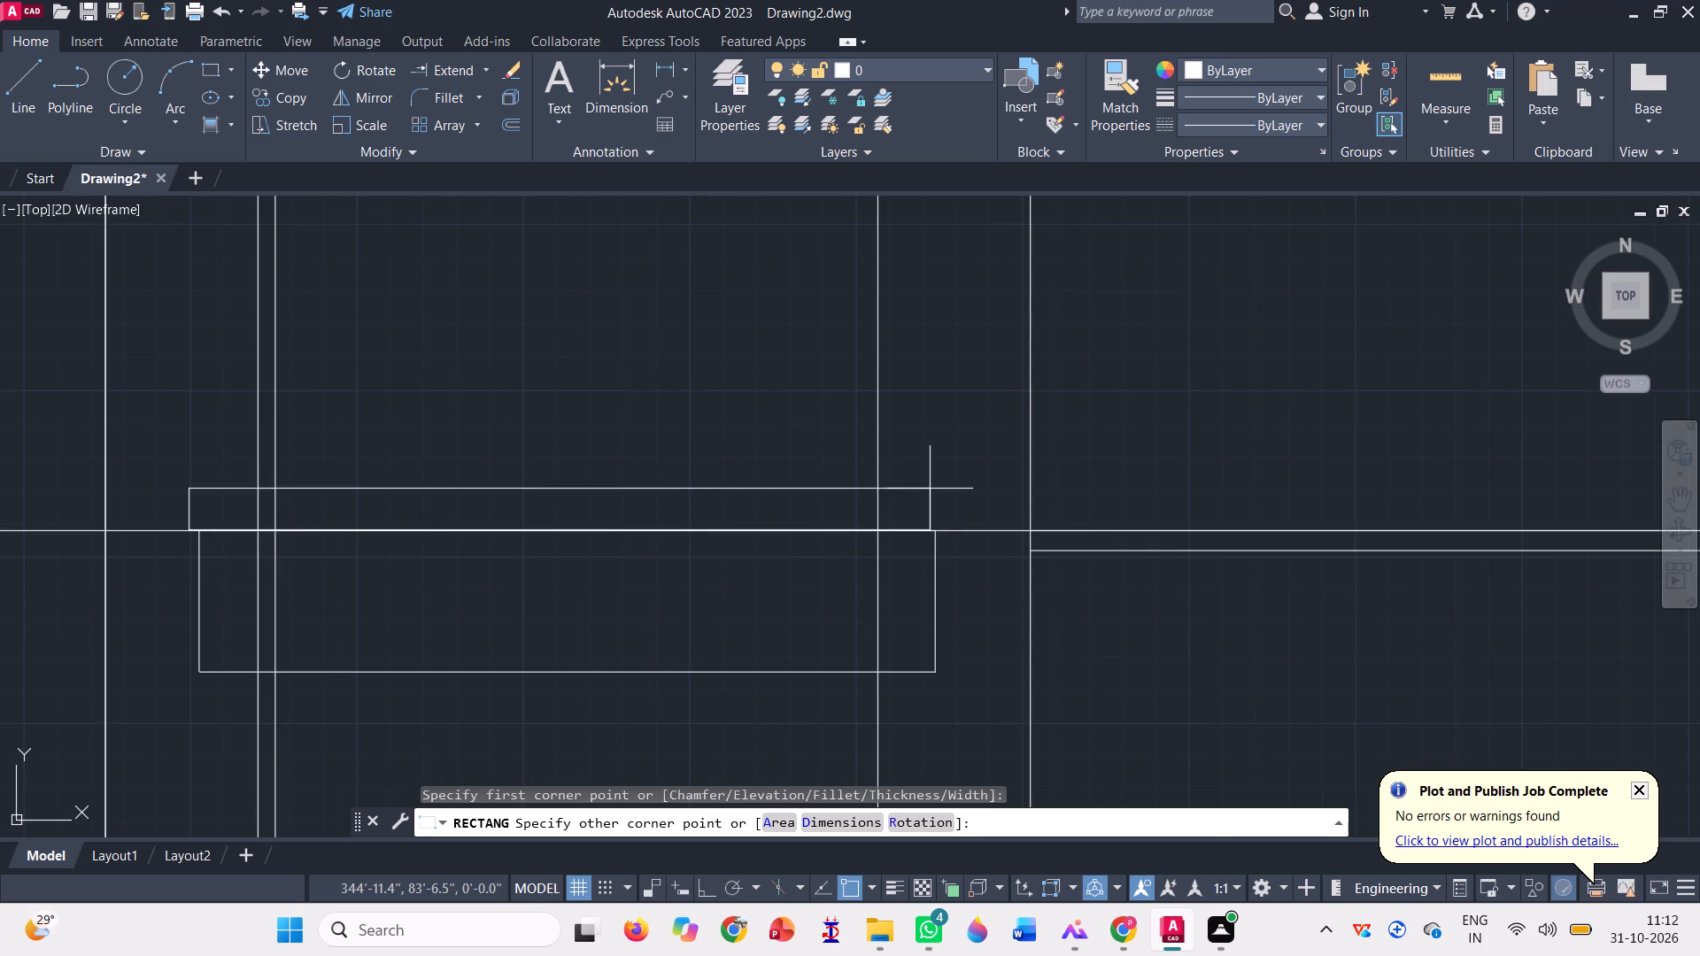
{"action": "scroll", "coordinate": [959, 500], "scroll_direction": "up", "scroll_amount": 3}
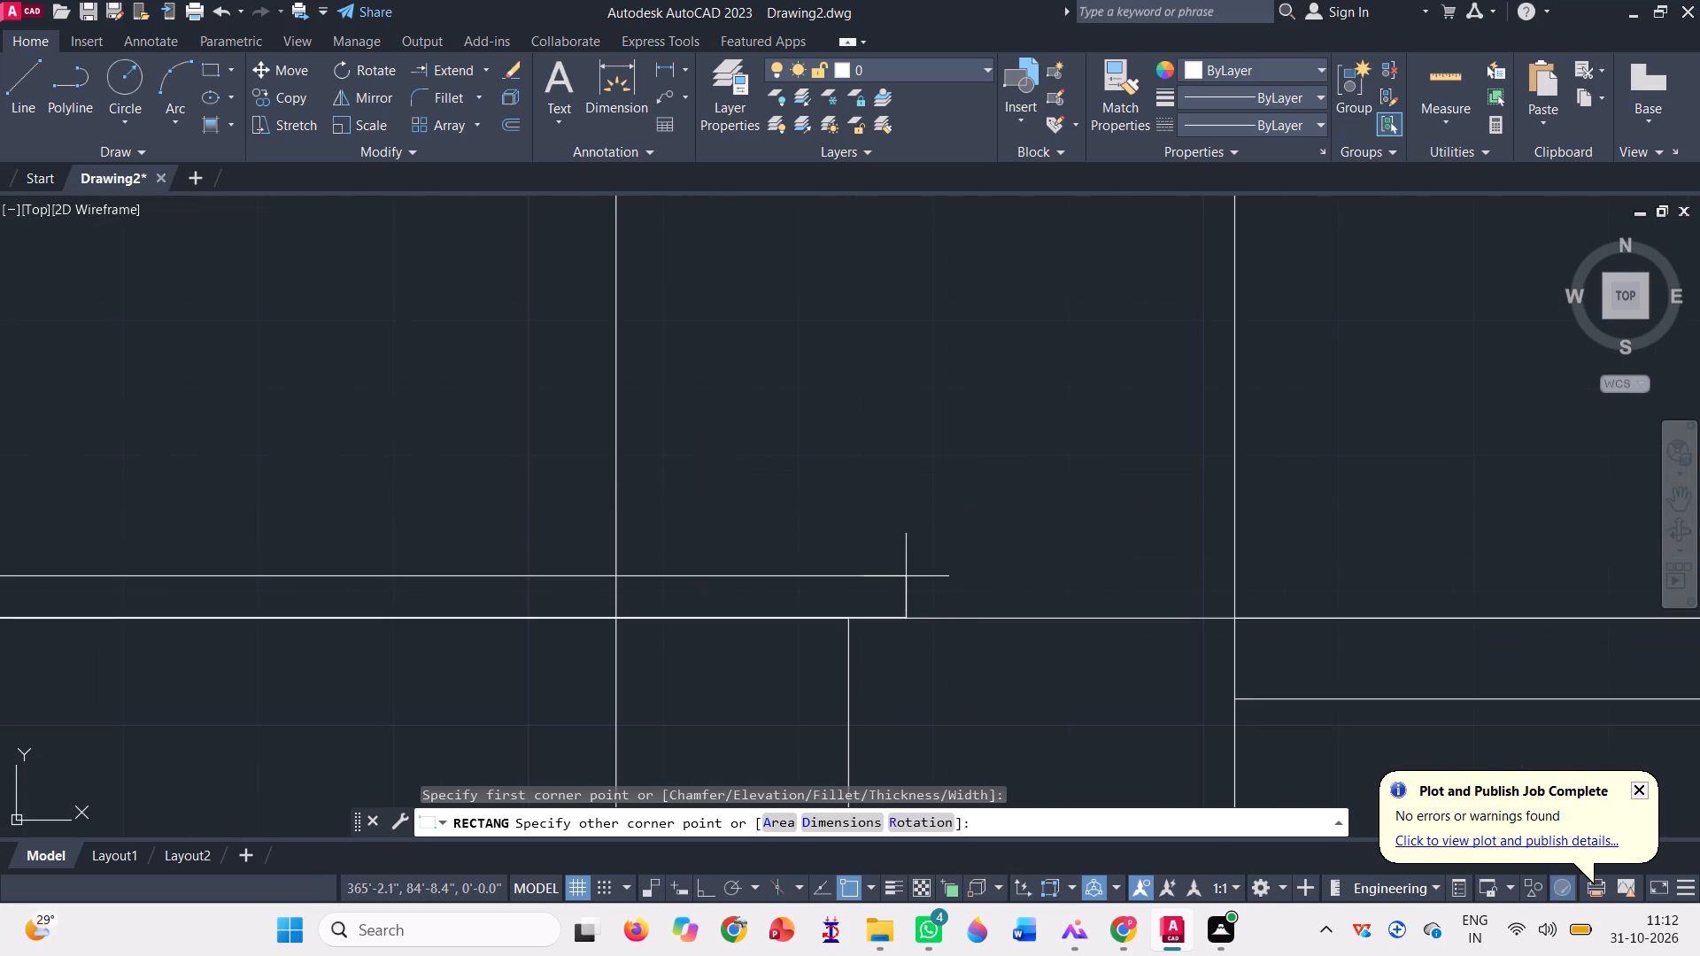
{"action": "left_click", "coordinate": [885, 580]}
{"action": "scroll", "coordinate": [917, 566], "scroll_direction": "down", "scroll_amount": 3}
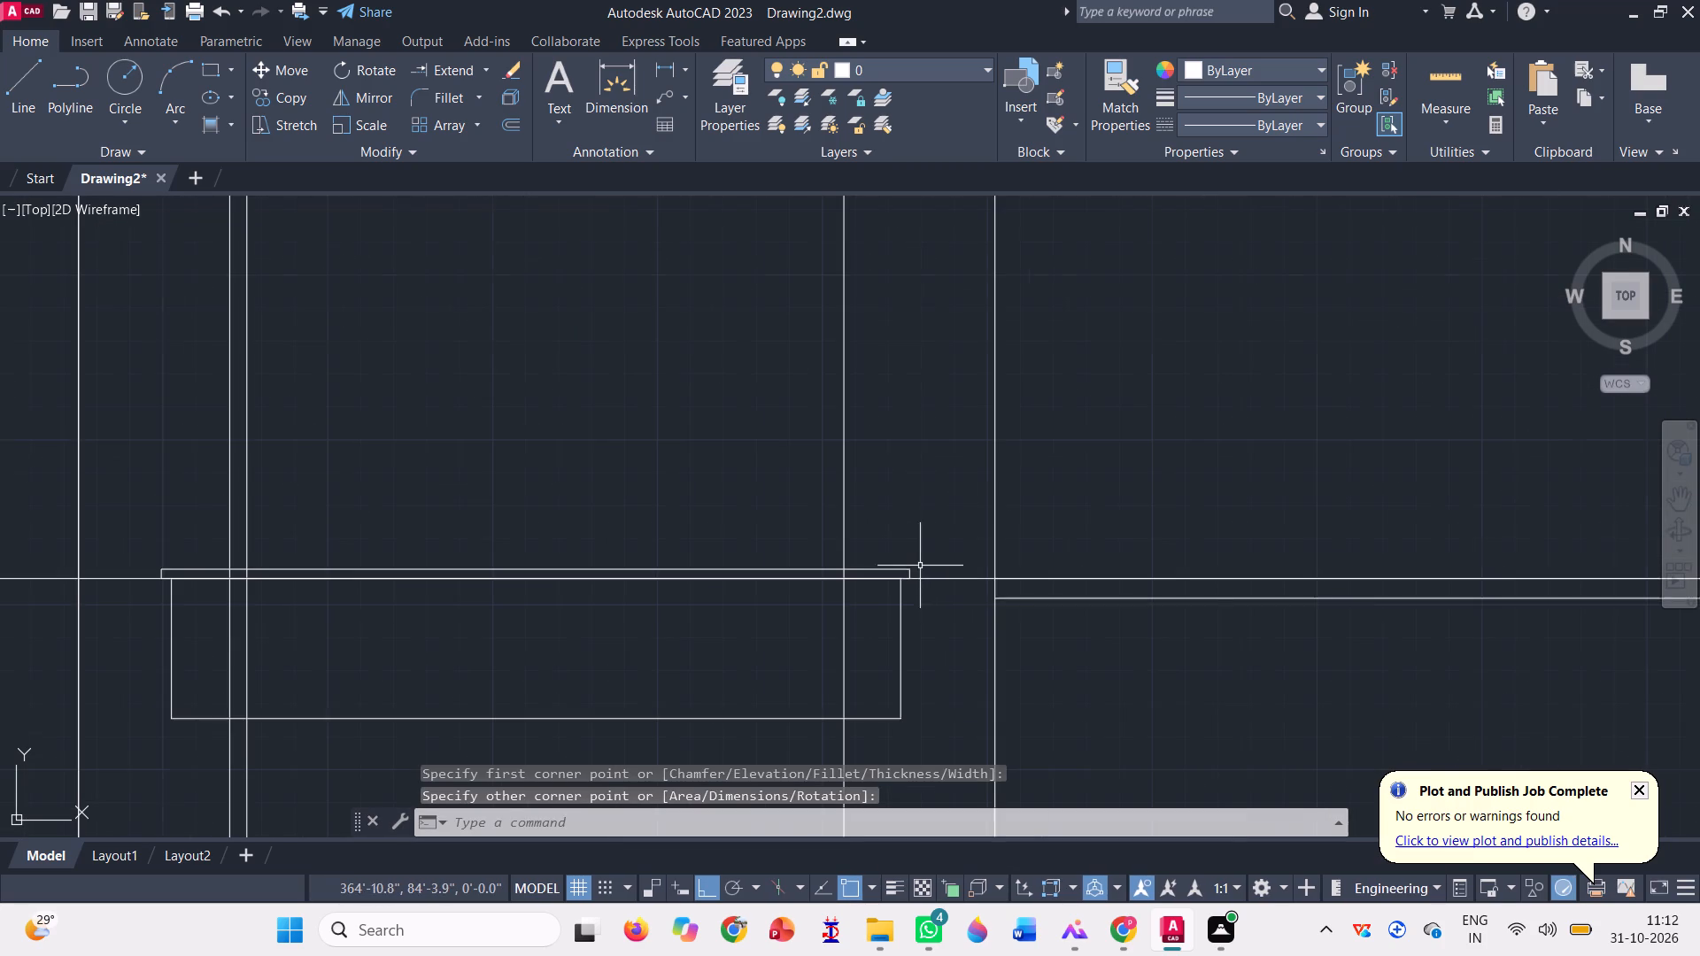
Delete the horizontal construction line running along the crossing rectangle's top edge.
{"action": "left_click", "coordinate": [957, 590]}
{"action": "left_click", "coordinate": [958, 560]}
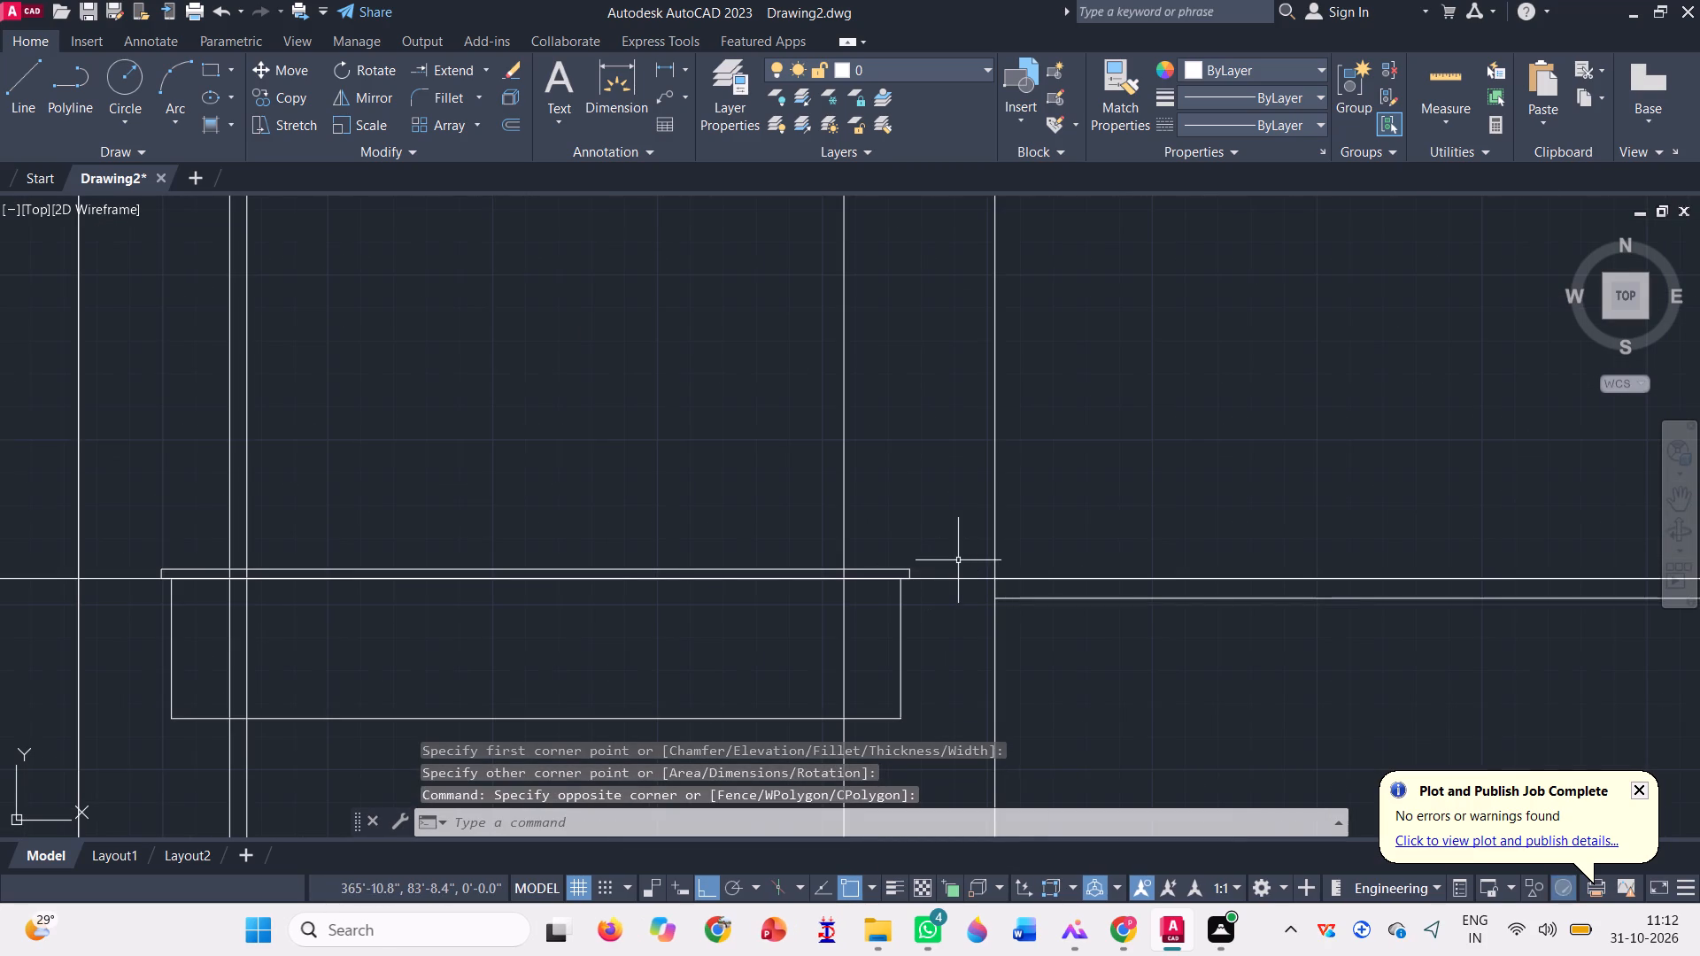
{"action": "left_click", "coordinate": [952, 590]}
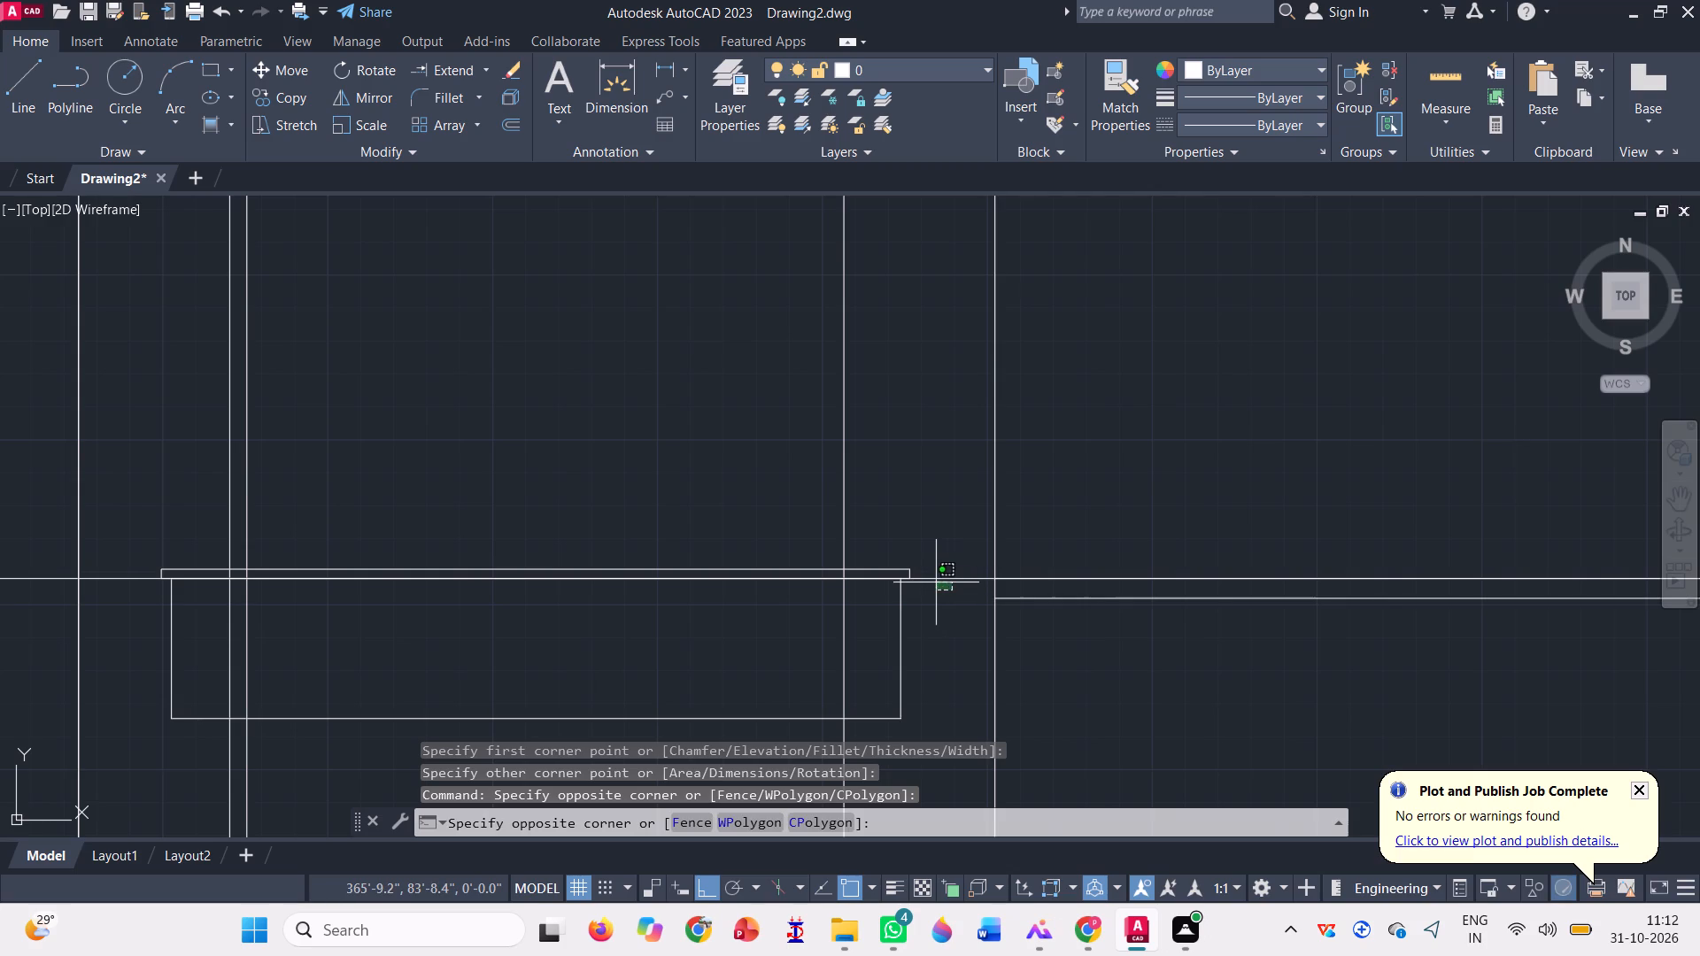
{"action": "left_click", "coordinate": [928, 574]}
{"action": "key", "text": "Delete"}
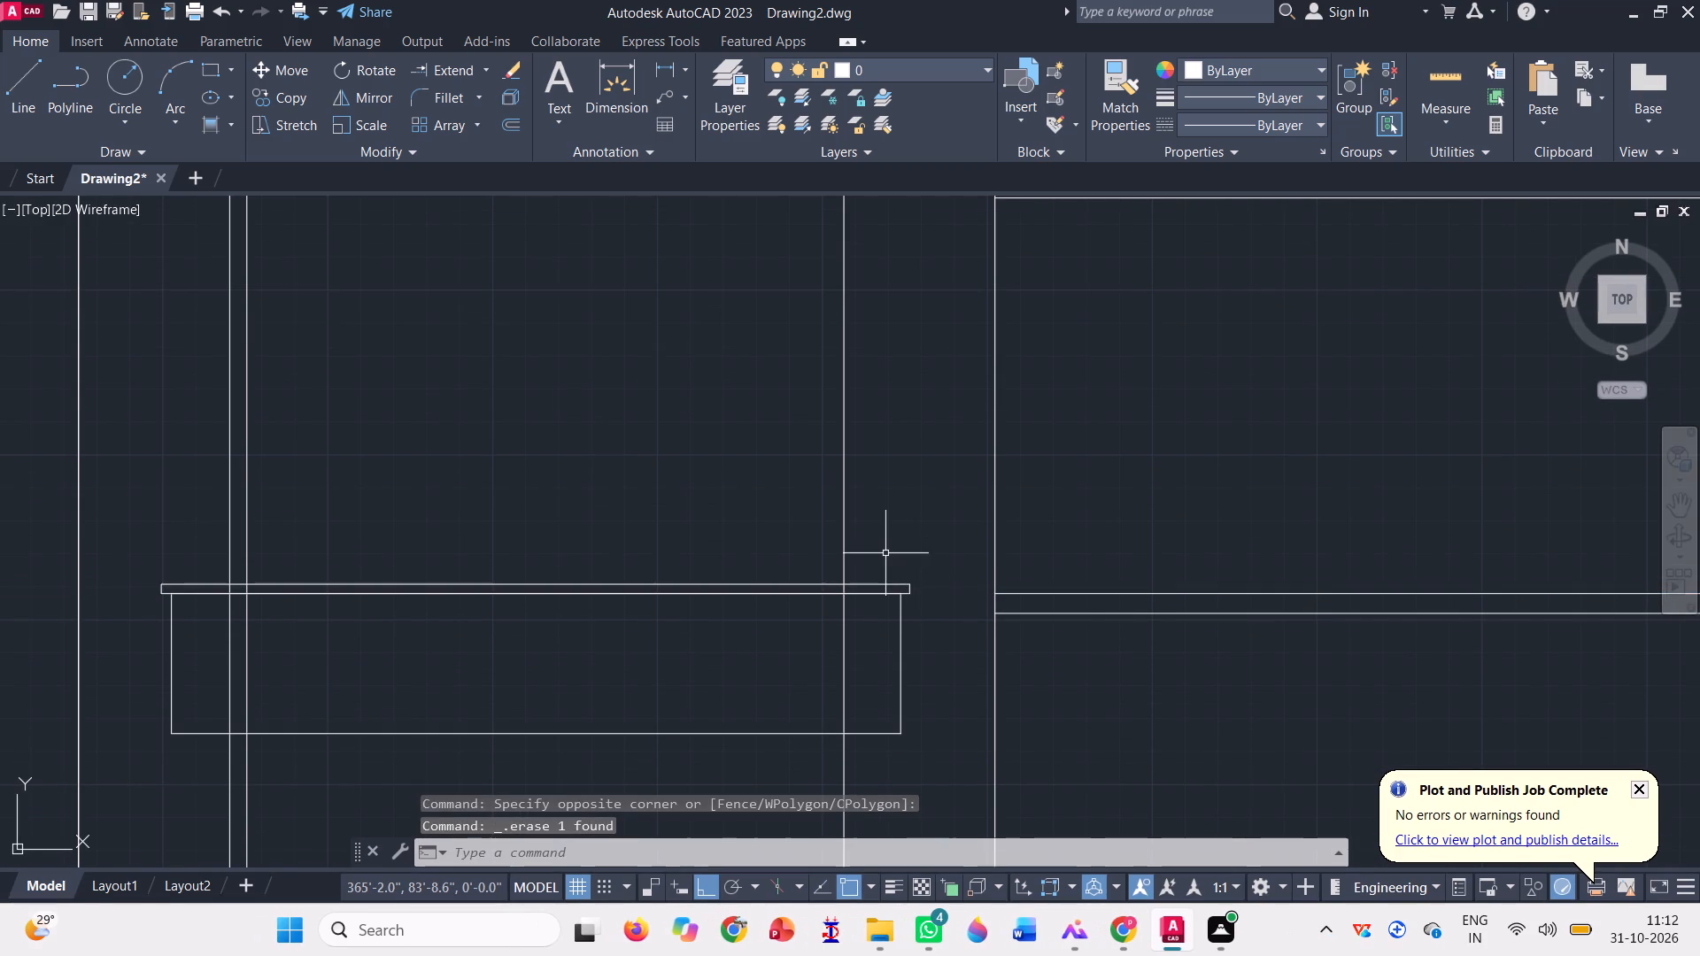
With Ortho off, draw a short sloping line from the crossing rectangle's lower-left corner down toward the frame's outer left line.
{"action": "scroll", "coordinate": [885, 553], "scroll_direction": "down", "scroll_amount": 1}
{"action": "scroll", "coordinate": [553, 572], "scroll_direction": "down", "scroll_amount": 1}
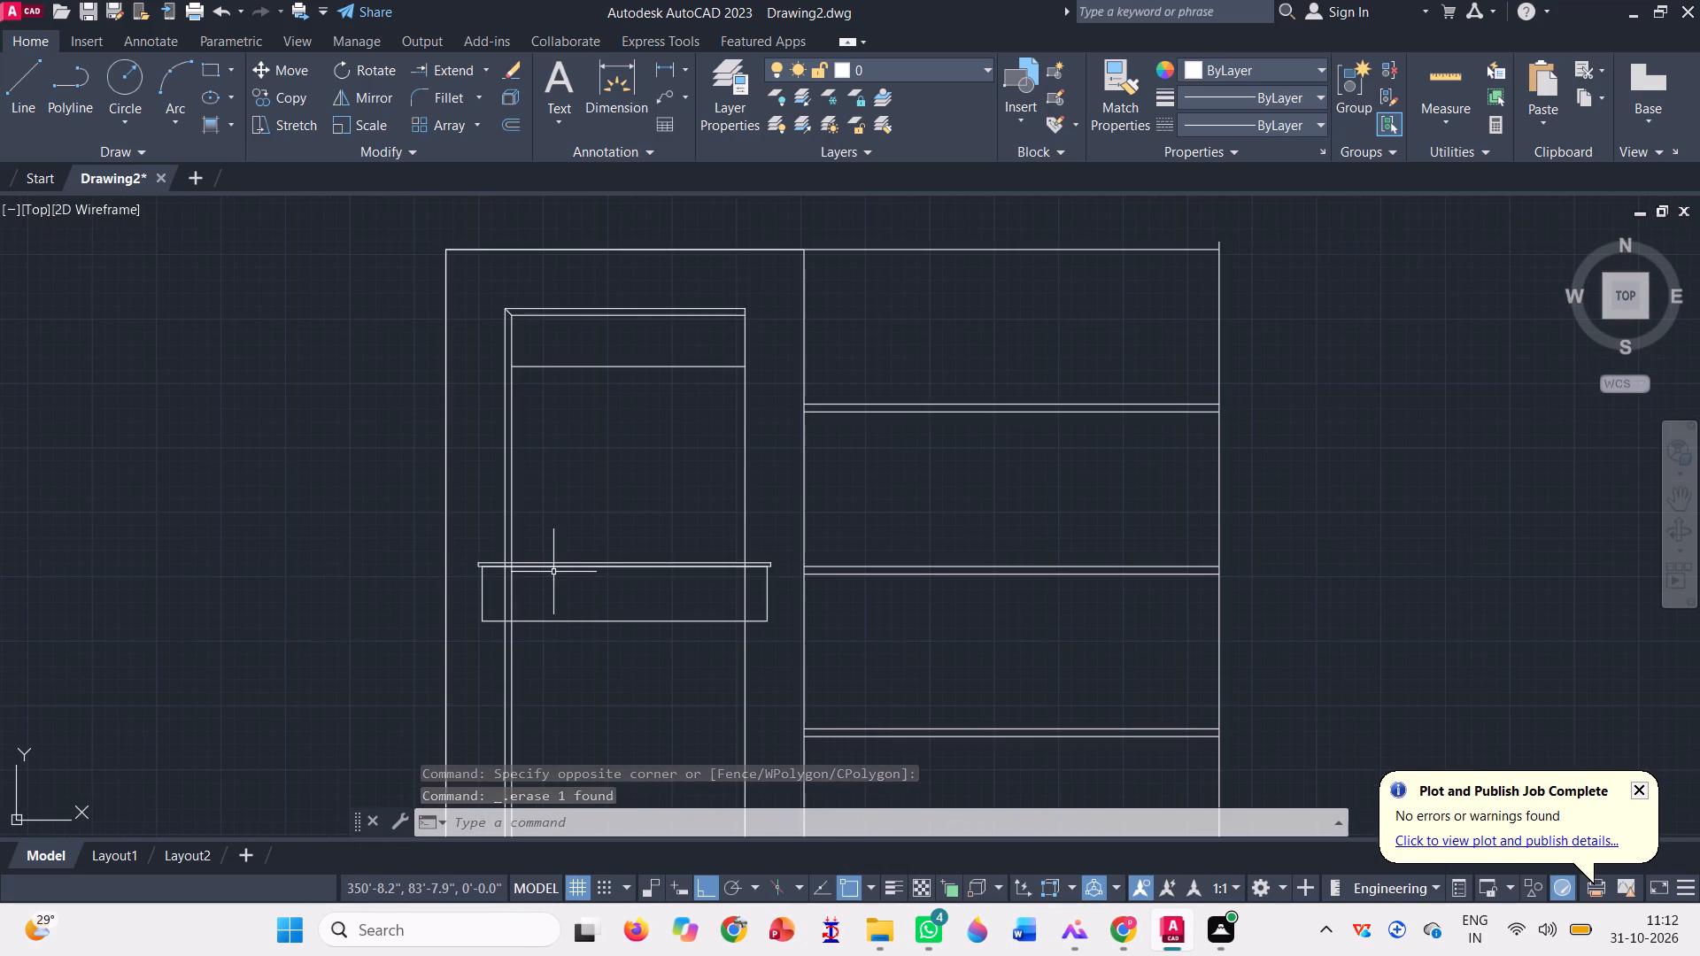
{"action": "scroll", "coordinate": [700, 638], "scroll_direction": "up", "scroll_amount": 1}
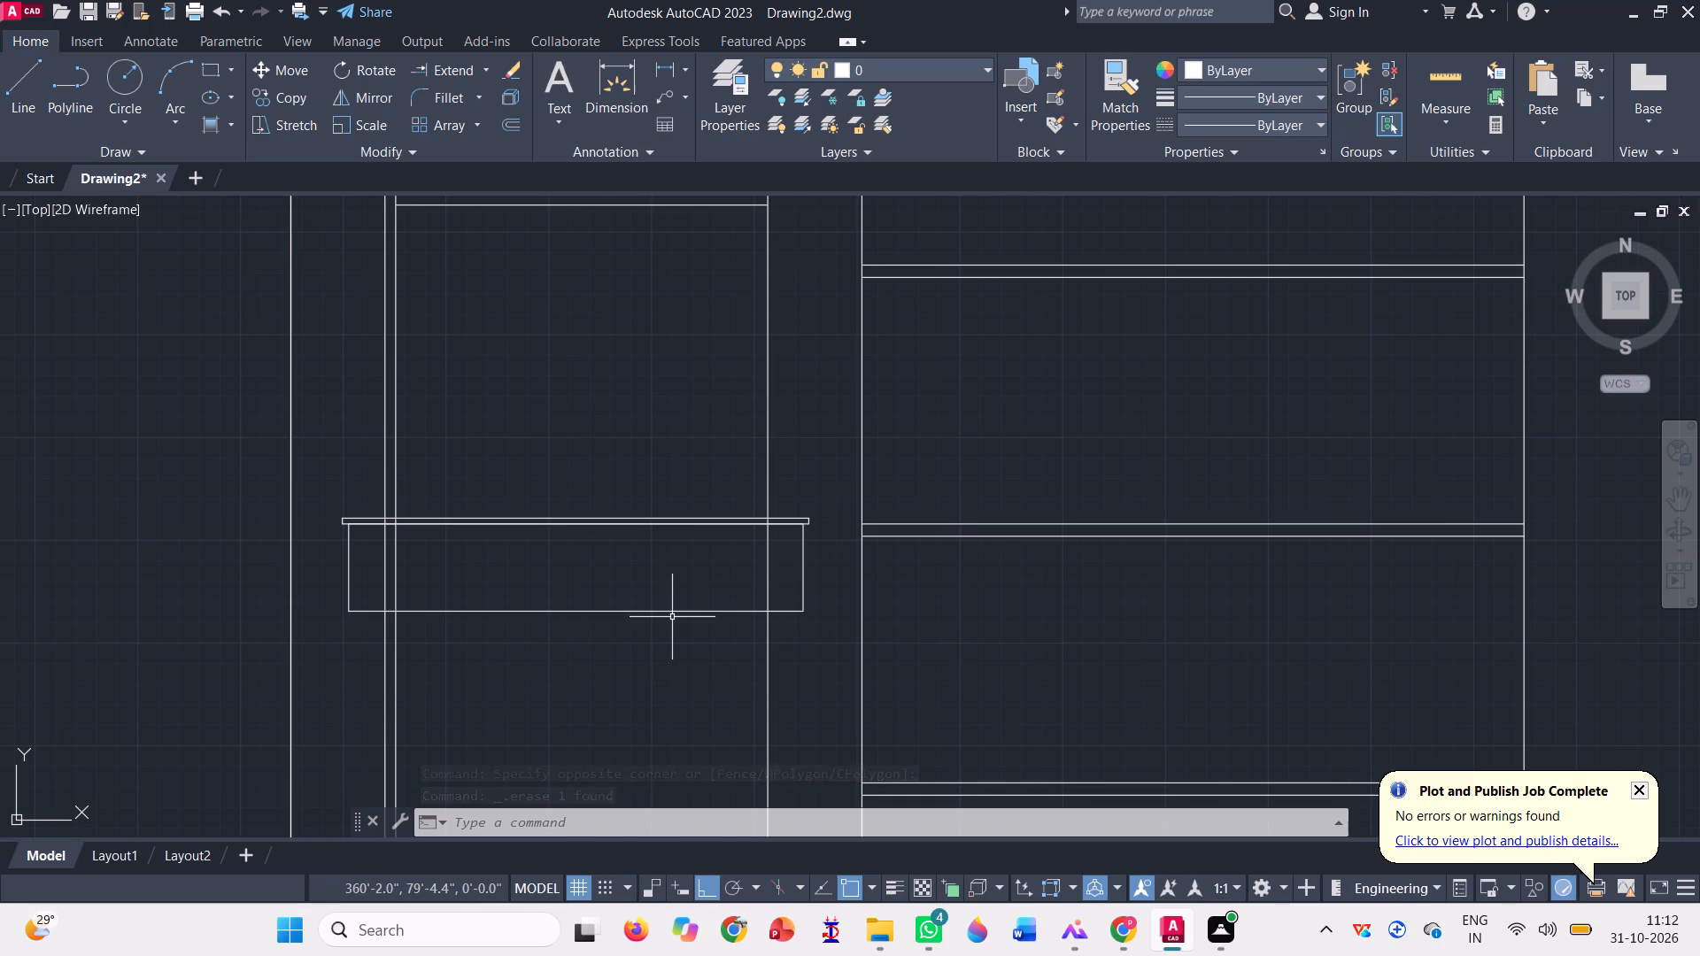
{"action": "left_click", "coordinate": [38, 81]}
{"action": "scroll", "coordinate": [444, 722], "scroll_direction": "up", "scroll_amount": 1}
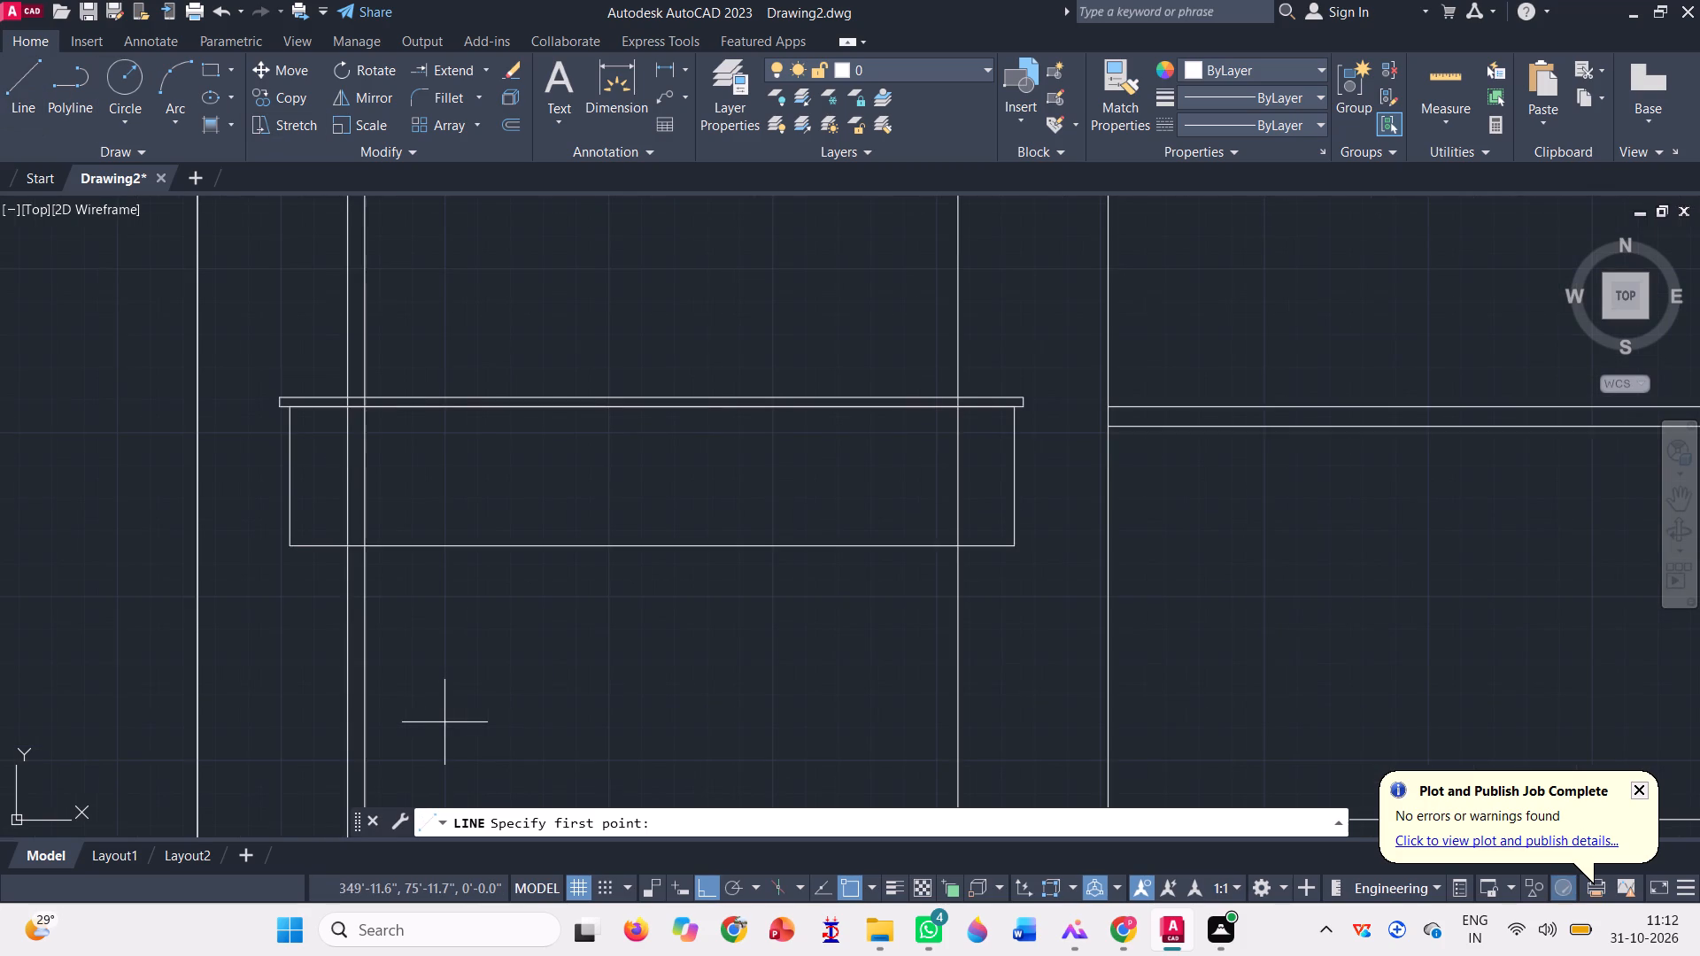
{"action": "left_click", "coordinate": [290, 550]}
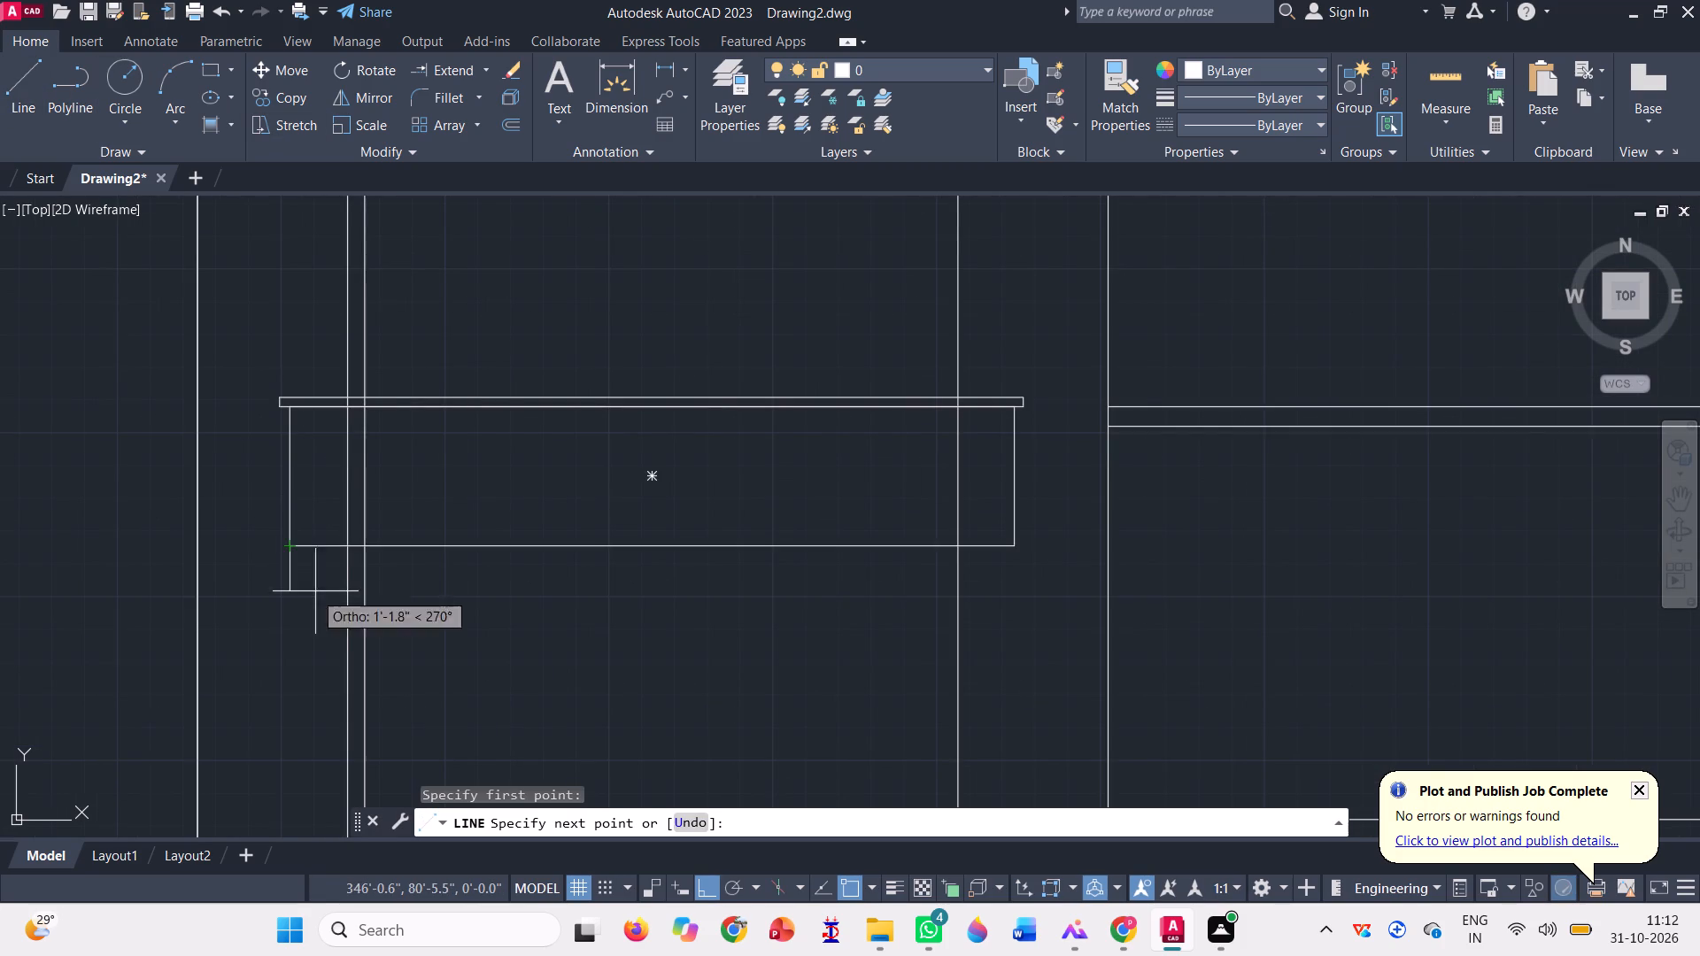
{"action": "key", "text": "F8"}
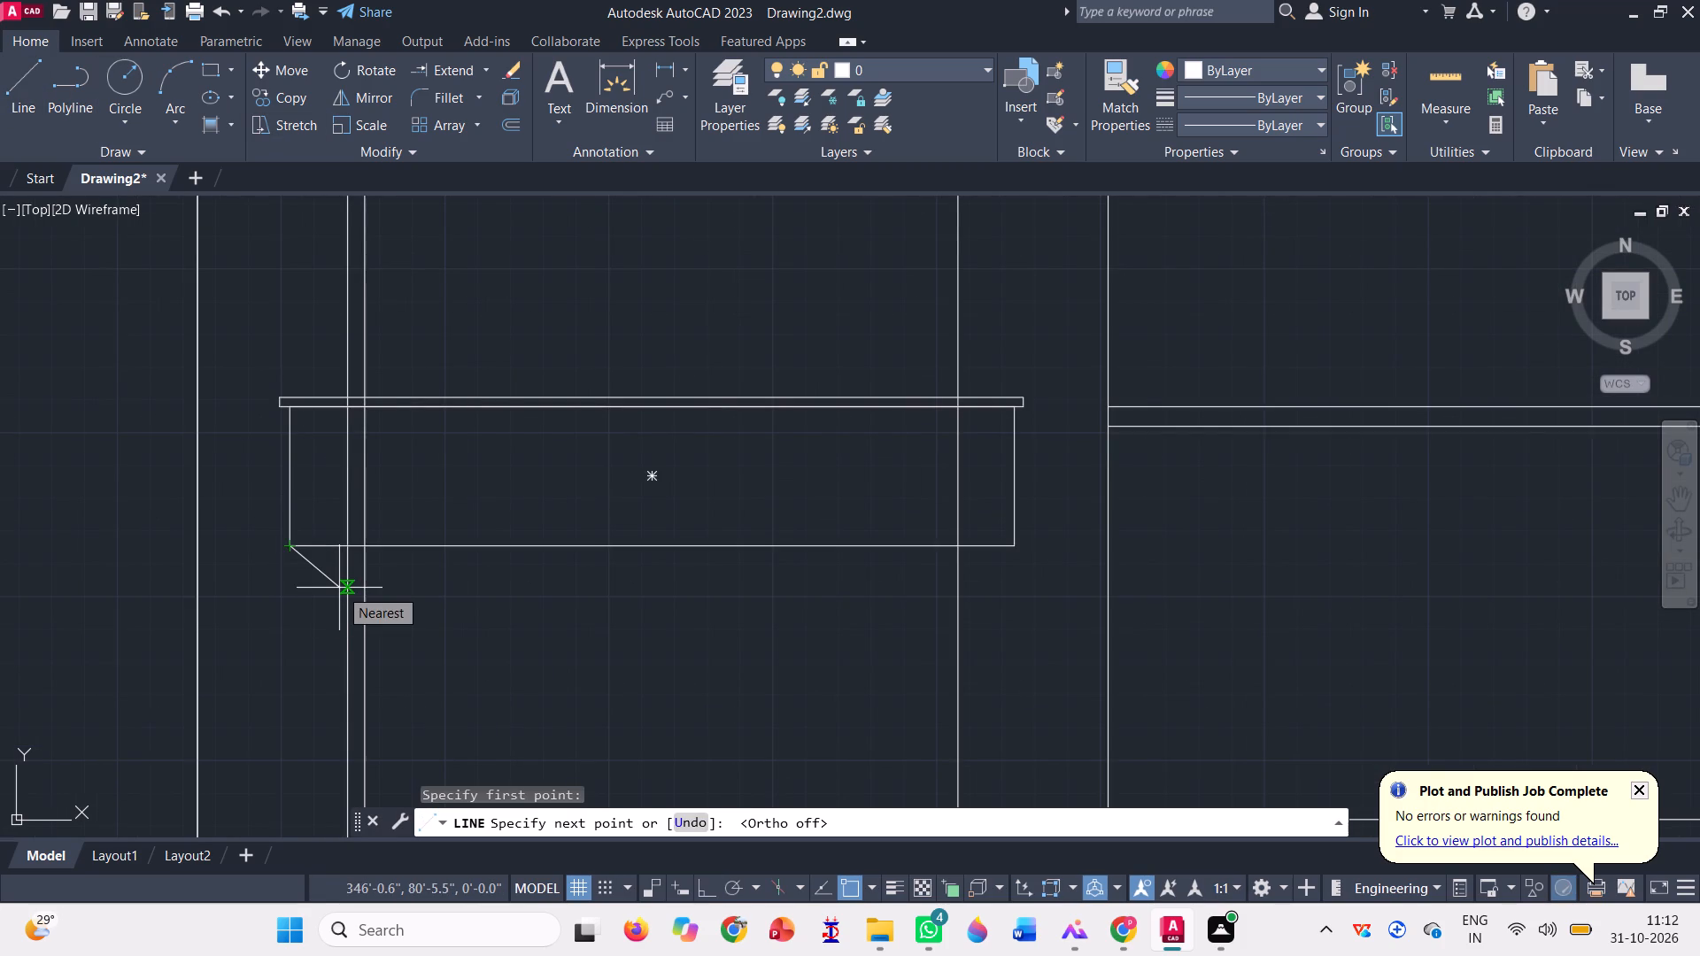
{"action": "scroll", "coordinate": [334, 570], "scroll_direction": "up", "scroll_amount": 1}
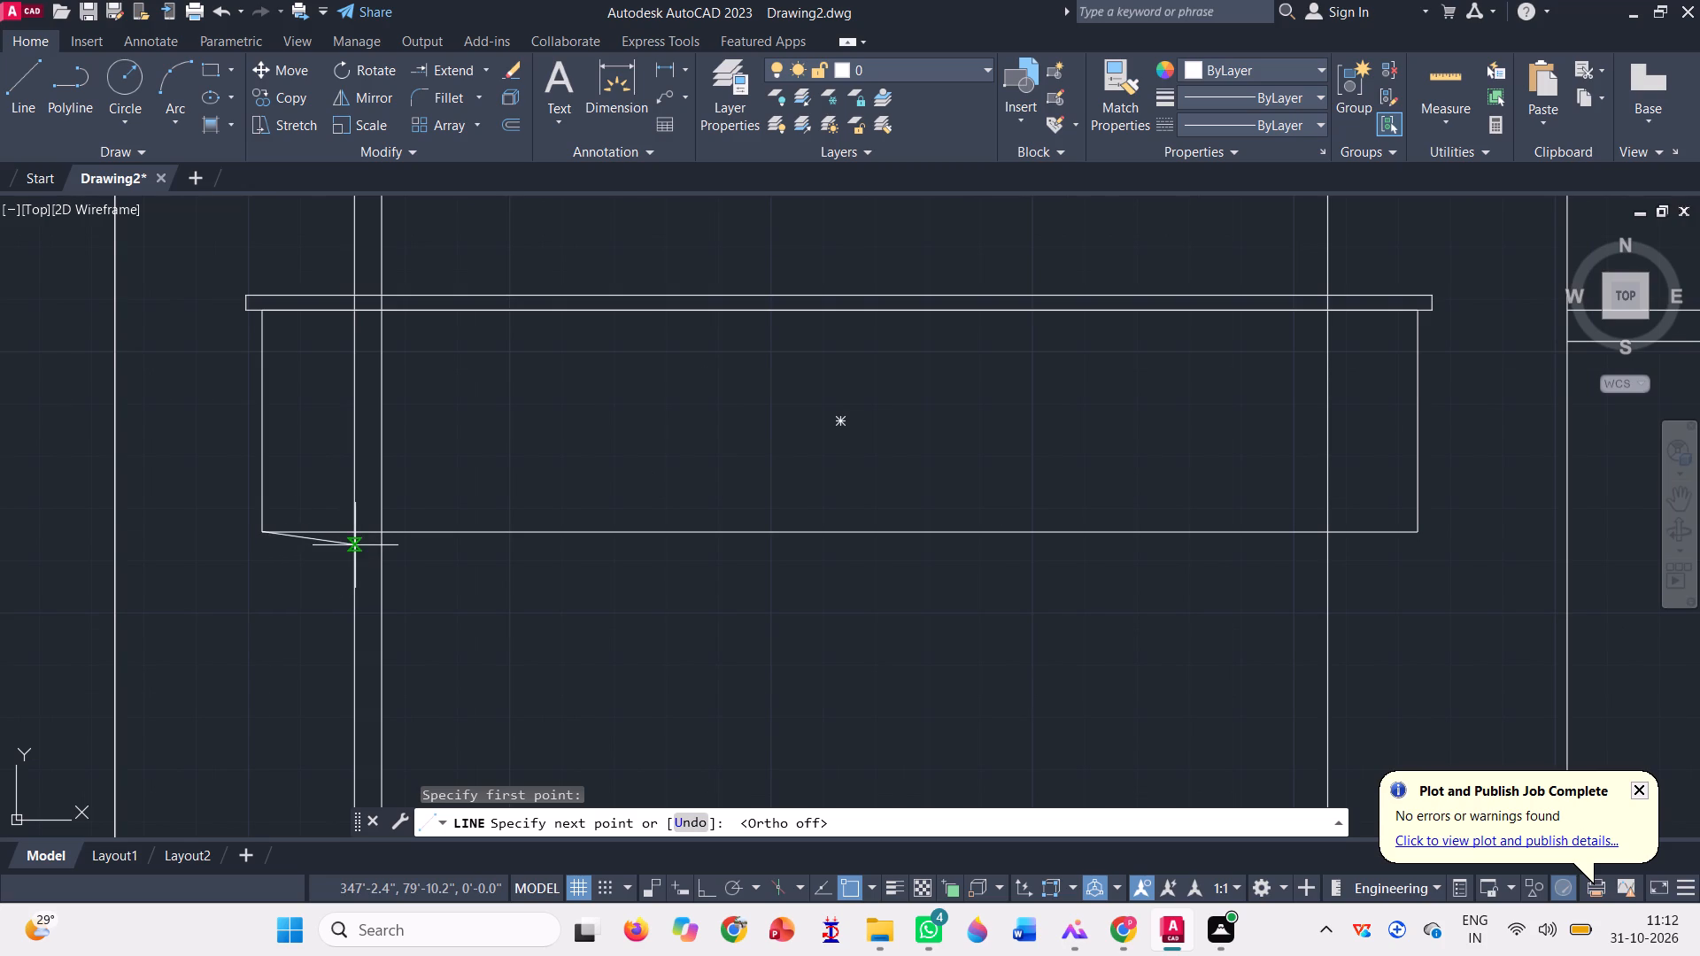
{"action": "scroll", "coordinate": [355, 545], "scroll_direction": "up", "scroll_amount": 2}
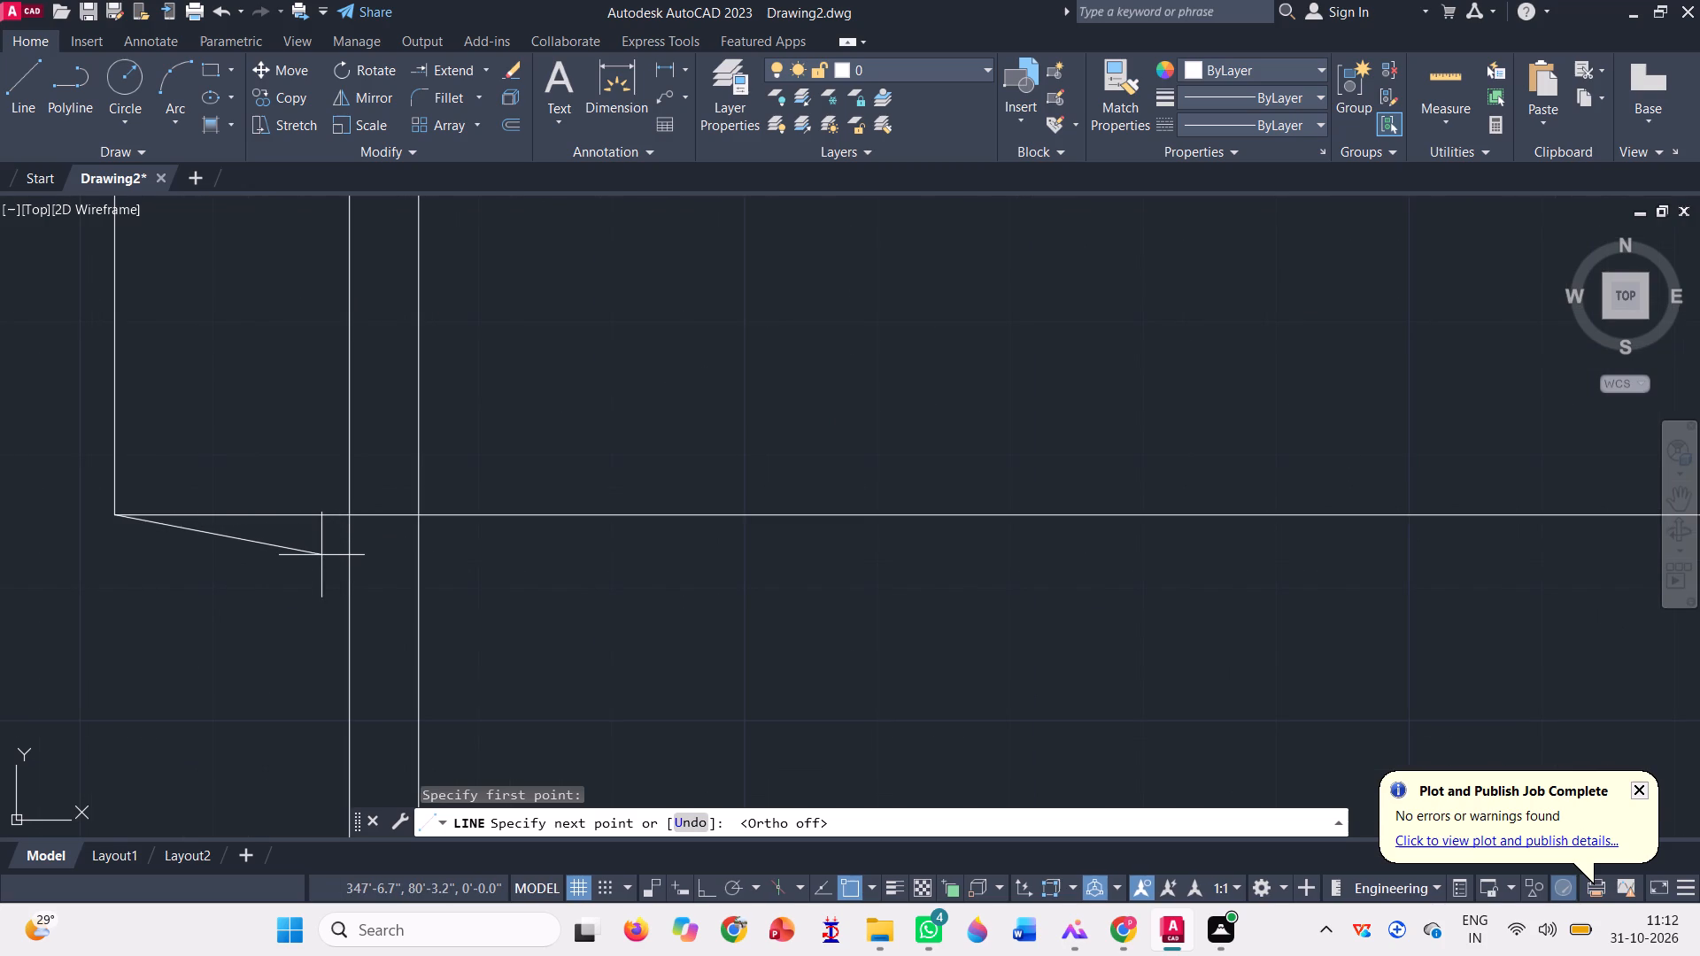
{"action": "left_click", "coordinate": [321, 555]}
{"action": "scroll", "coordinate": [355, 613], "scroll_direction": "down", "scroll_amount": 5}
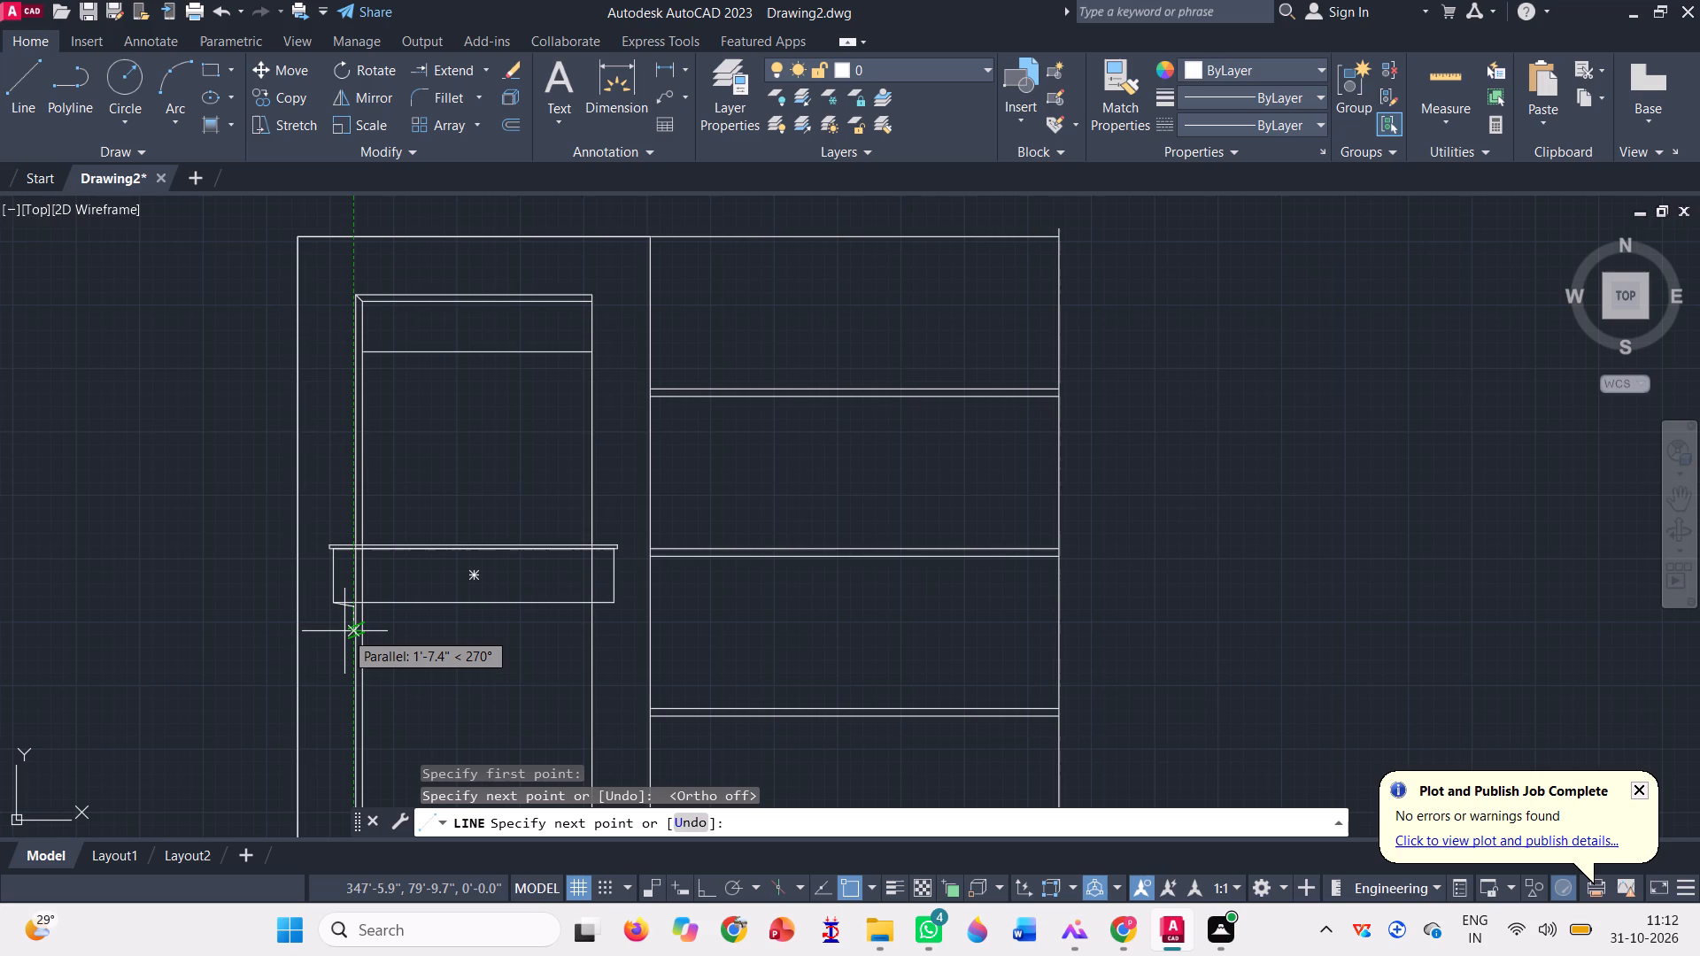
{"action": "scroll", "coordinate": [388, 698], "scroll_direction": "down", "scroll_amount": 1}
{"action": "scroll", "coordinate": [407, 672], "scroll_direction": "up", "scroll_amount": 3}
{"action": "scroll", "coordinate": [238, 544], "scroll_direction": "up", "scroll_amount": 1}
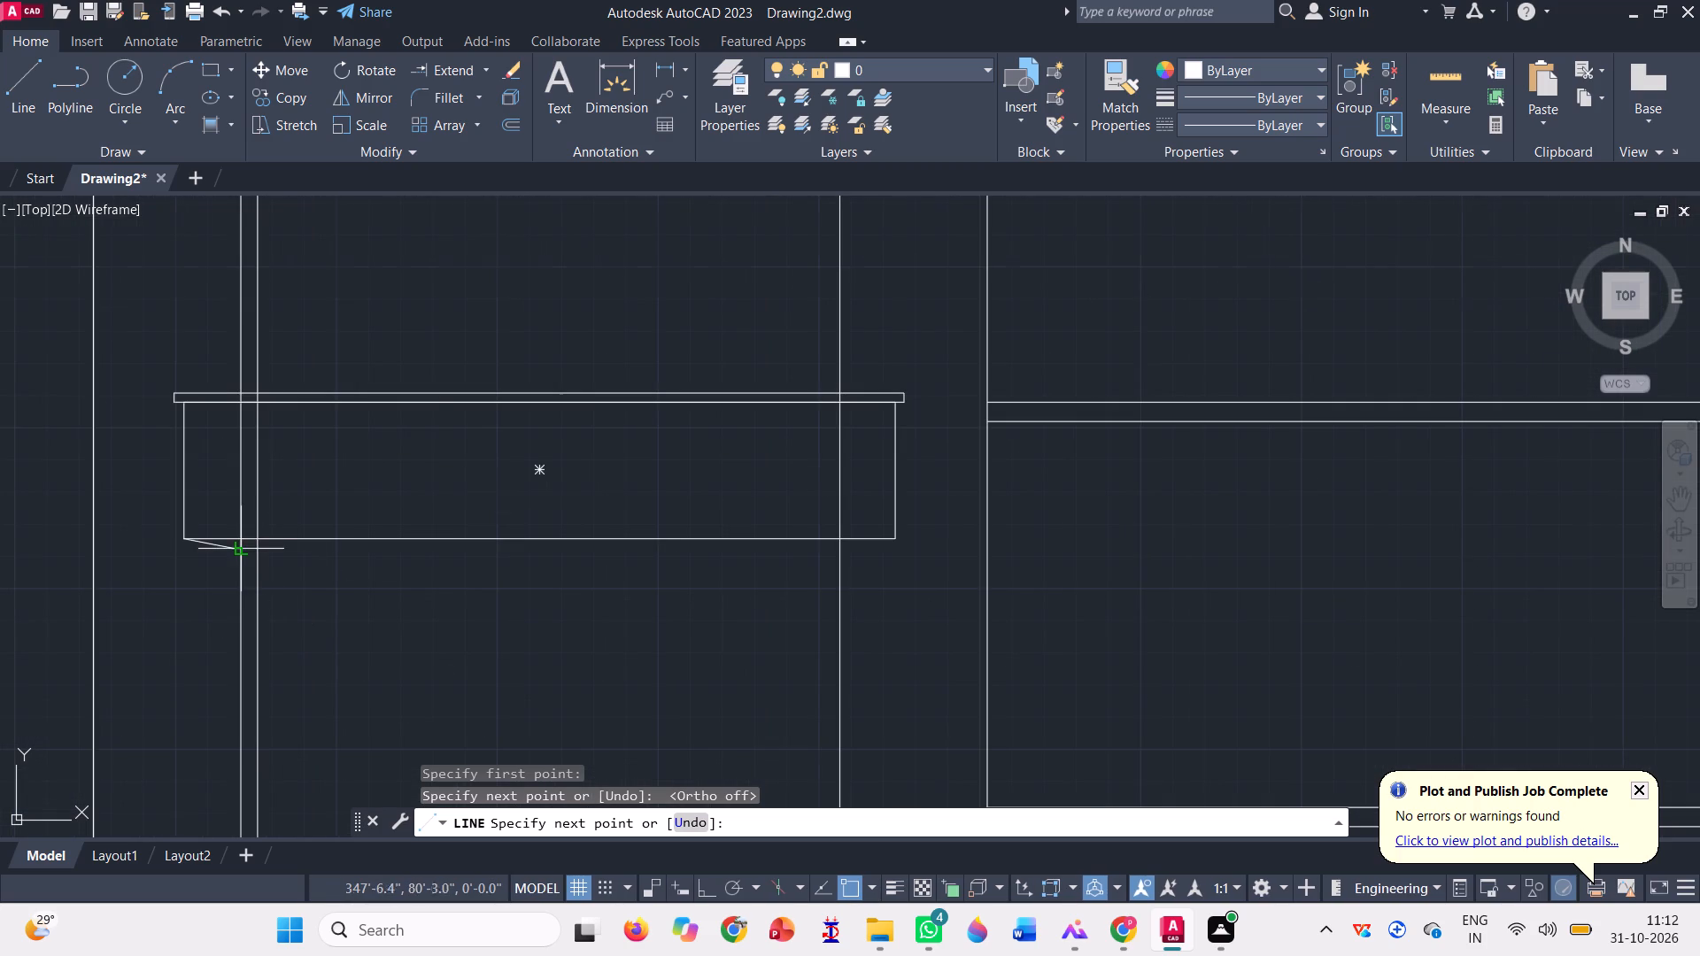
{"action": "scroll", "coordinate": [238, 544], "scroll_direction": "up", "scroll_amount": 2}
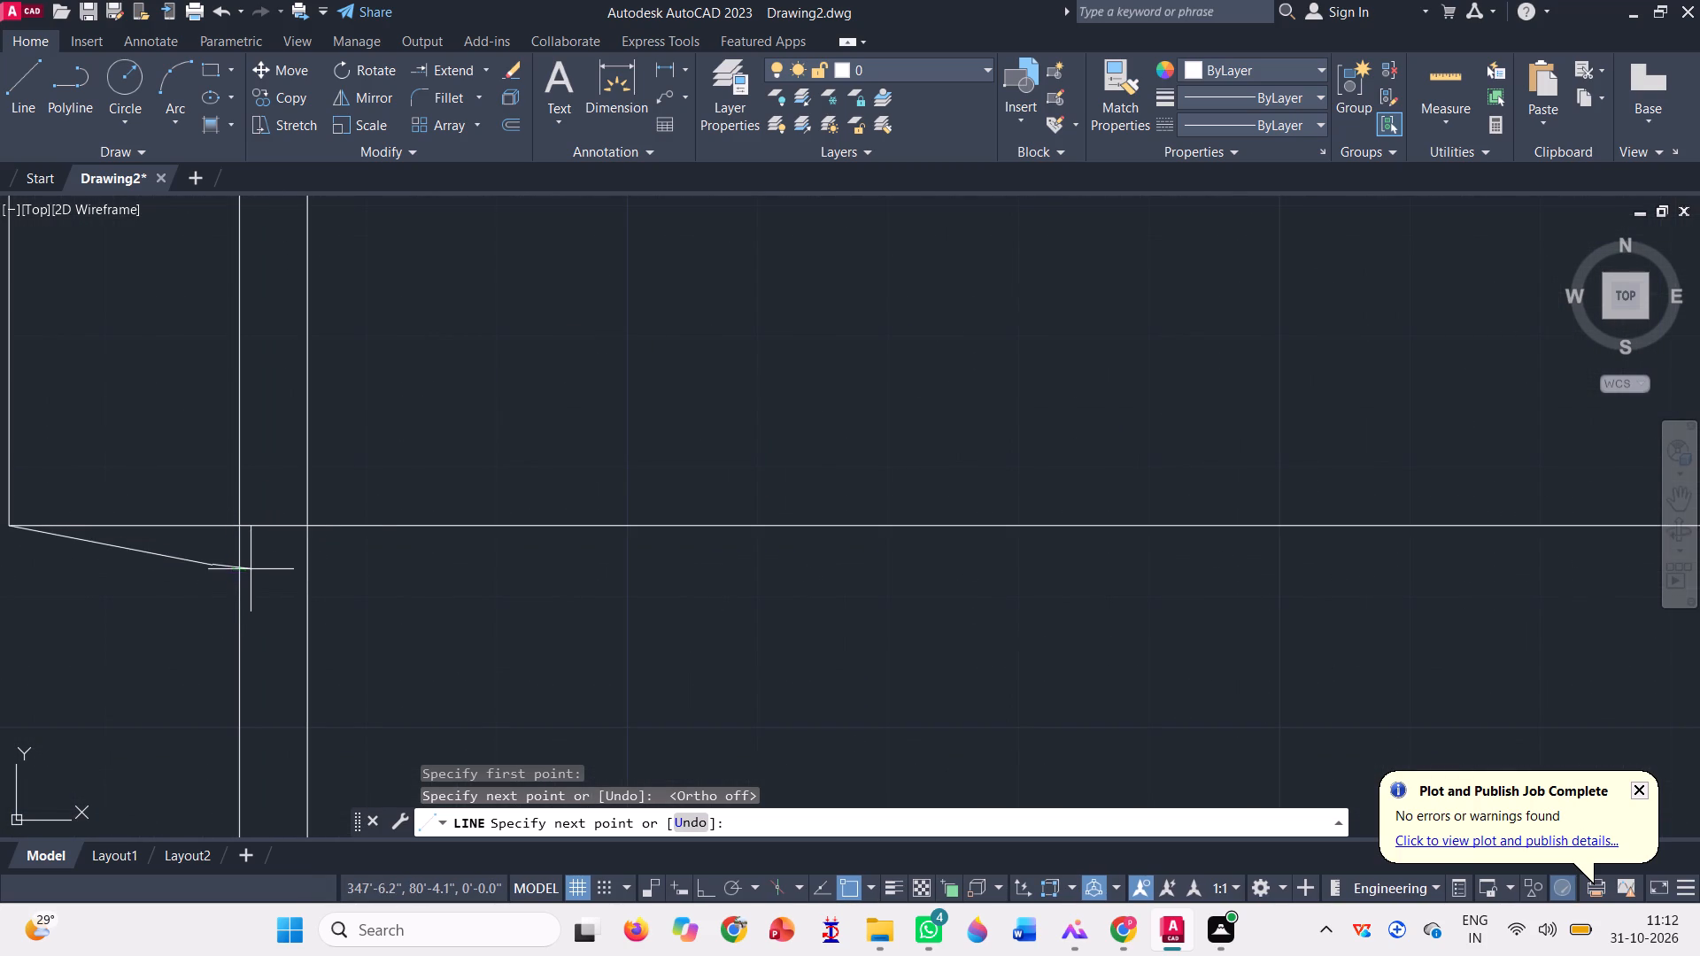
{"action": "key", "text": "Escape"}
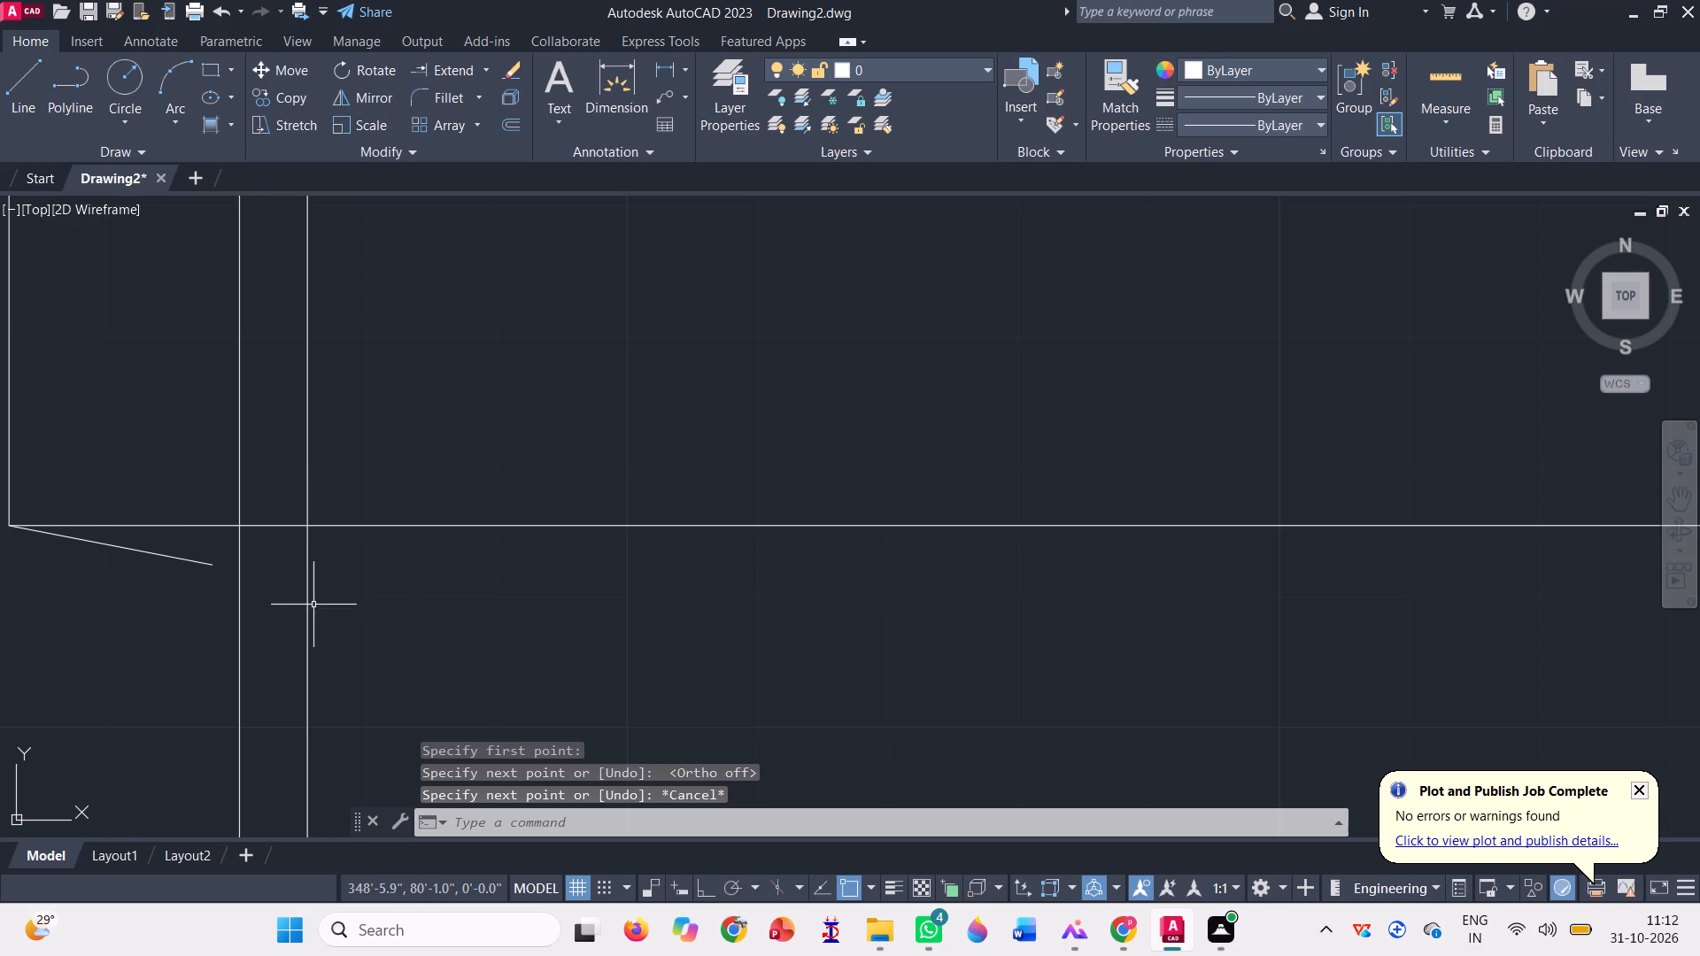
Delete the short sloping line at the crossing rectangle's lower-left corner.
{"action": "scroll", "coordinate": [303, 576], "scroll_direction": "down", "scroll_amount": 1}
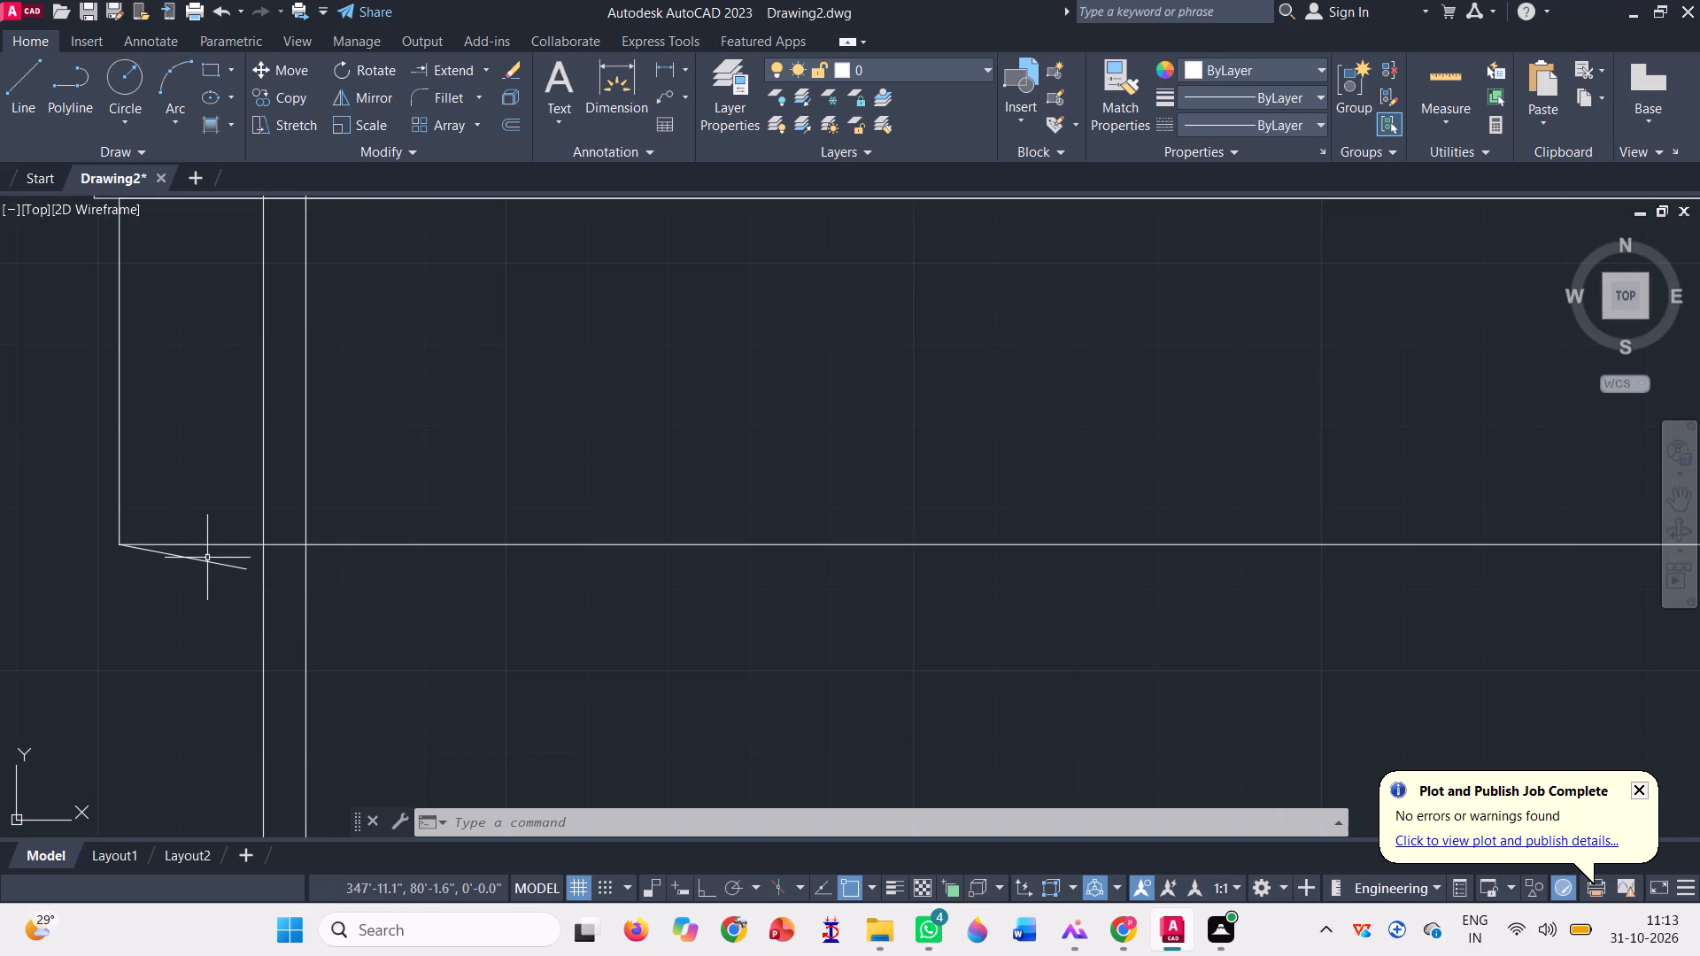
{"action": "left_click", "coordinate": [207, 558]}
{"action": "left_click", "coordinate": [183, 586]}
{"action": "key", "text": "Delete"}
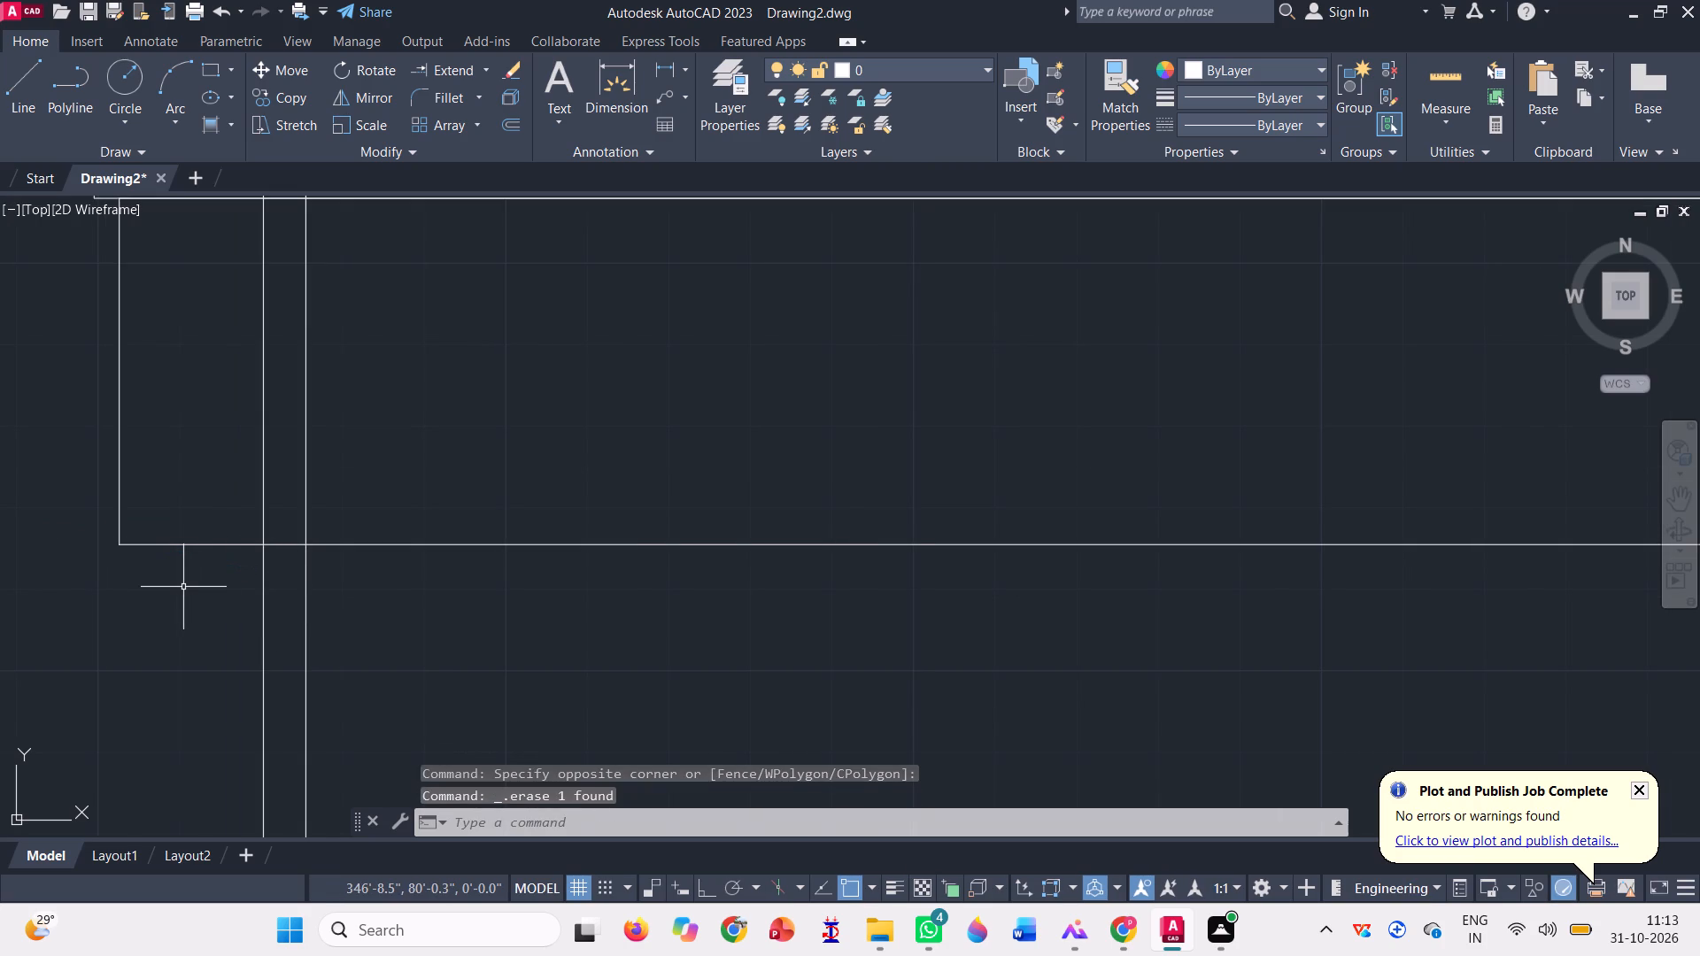
Draw a short diagonal line from the frame's outer left line up to the crossing rectangle's bottom edge, left of the frame.
{"action": "left_click", "coordinate": [14, 78]}
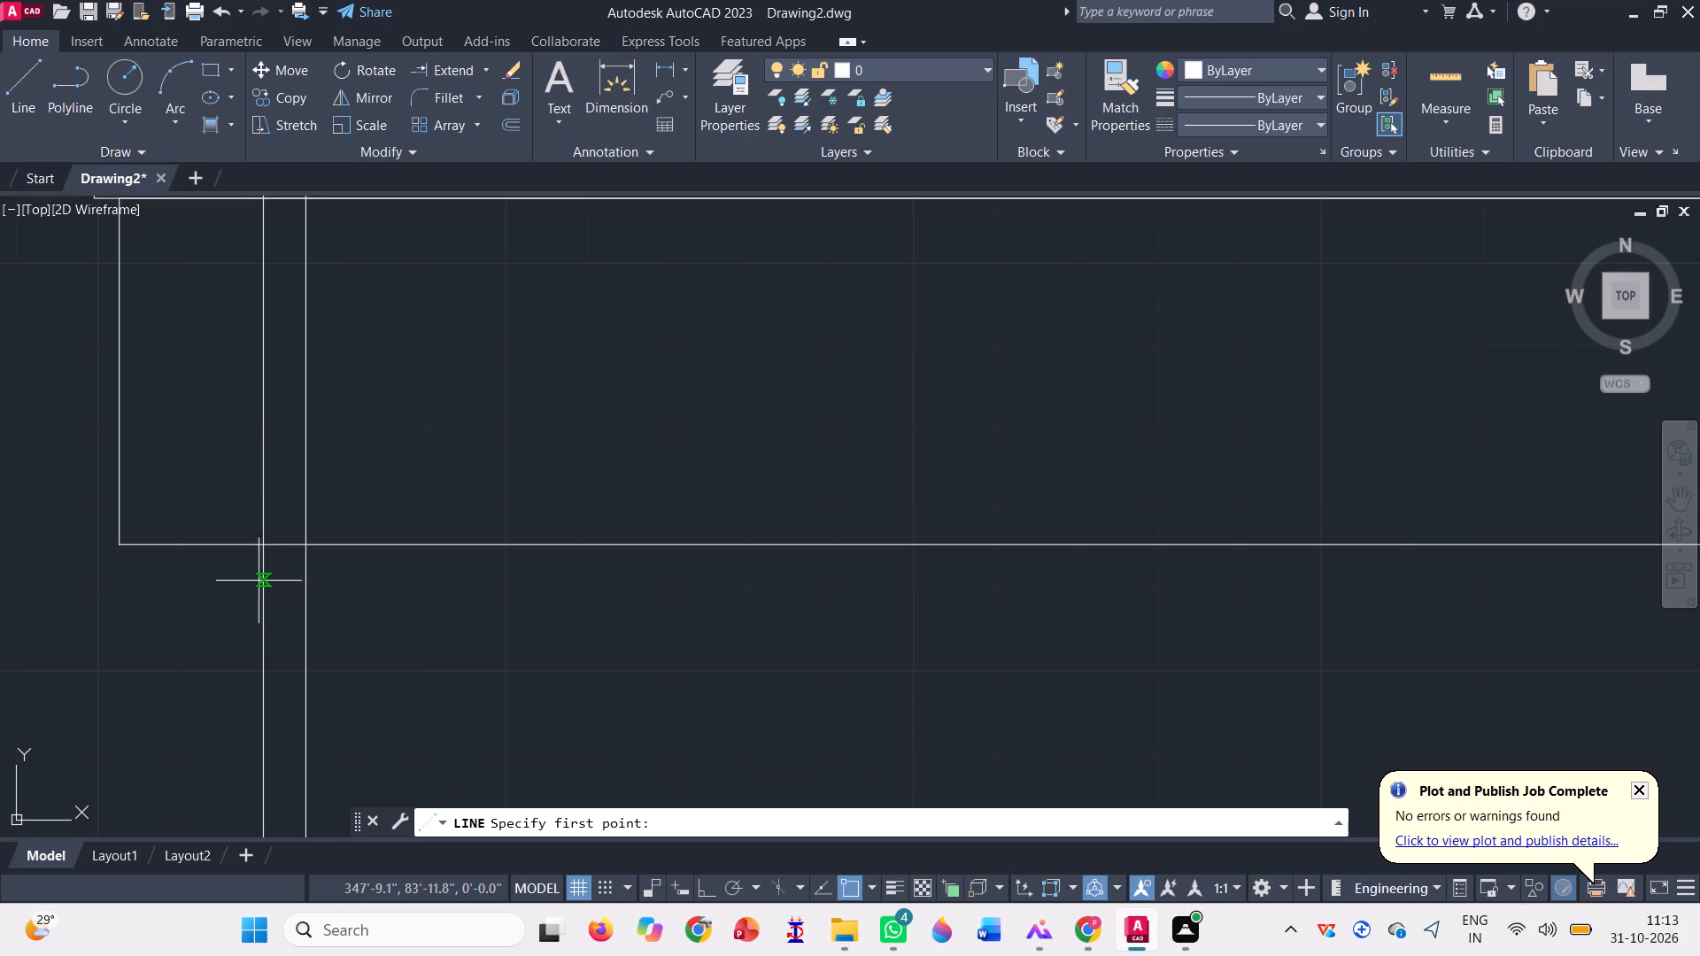
{"action": "scroll", "coordinate": [241, 583], "scroll_direction": "up", "scroll_amount": 1}
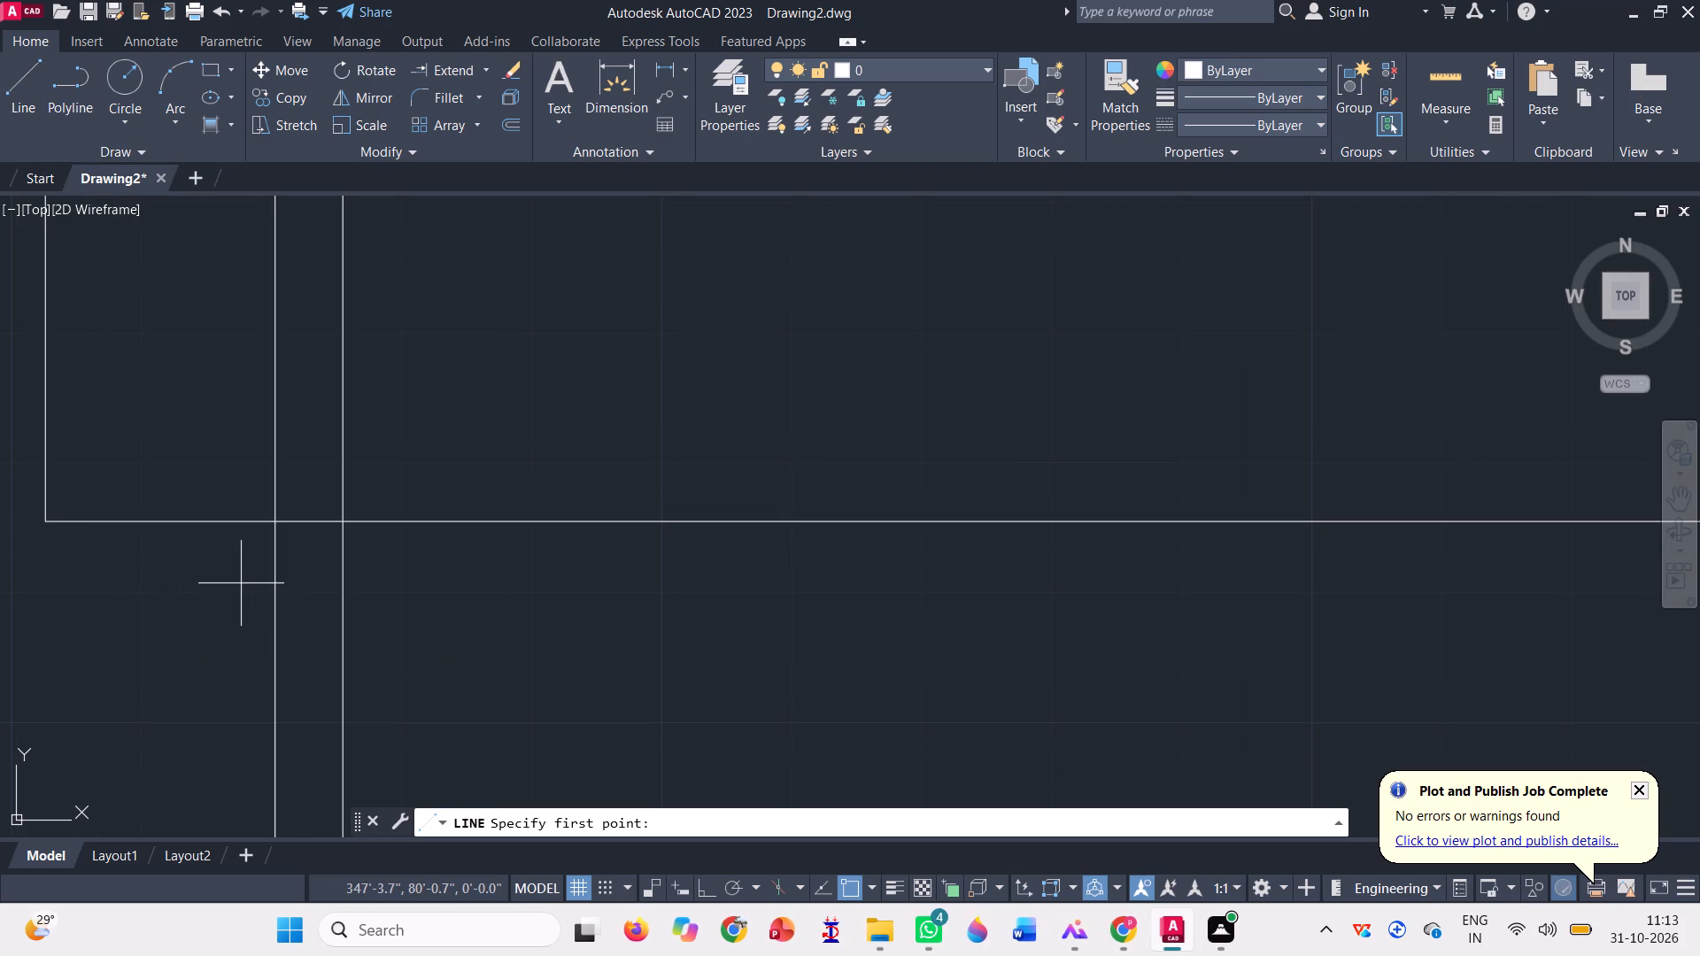
{"action": "left_click", "coordinate": [270, 590]}
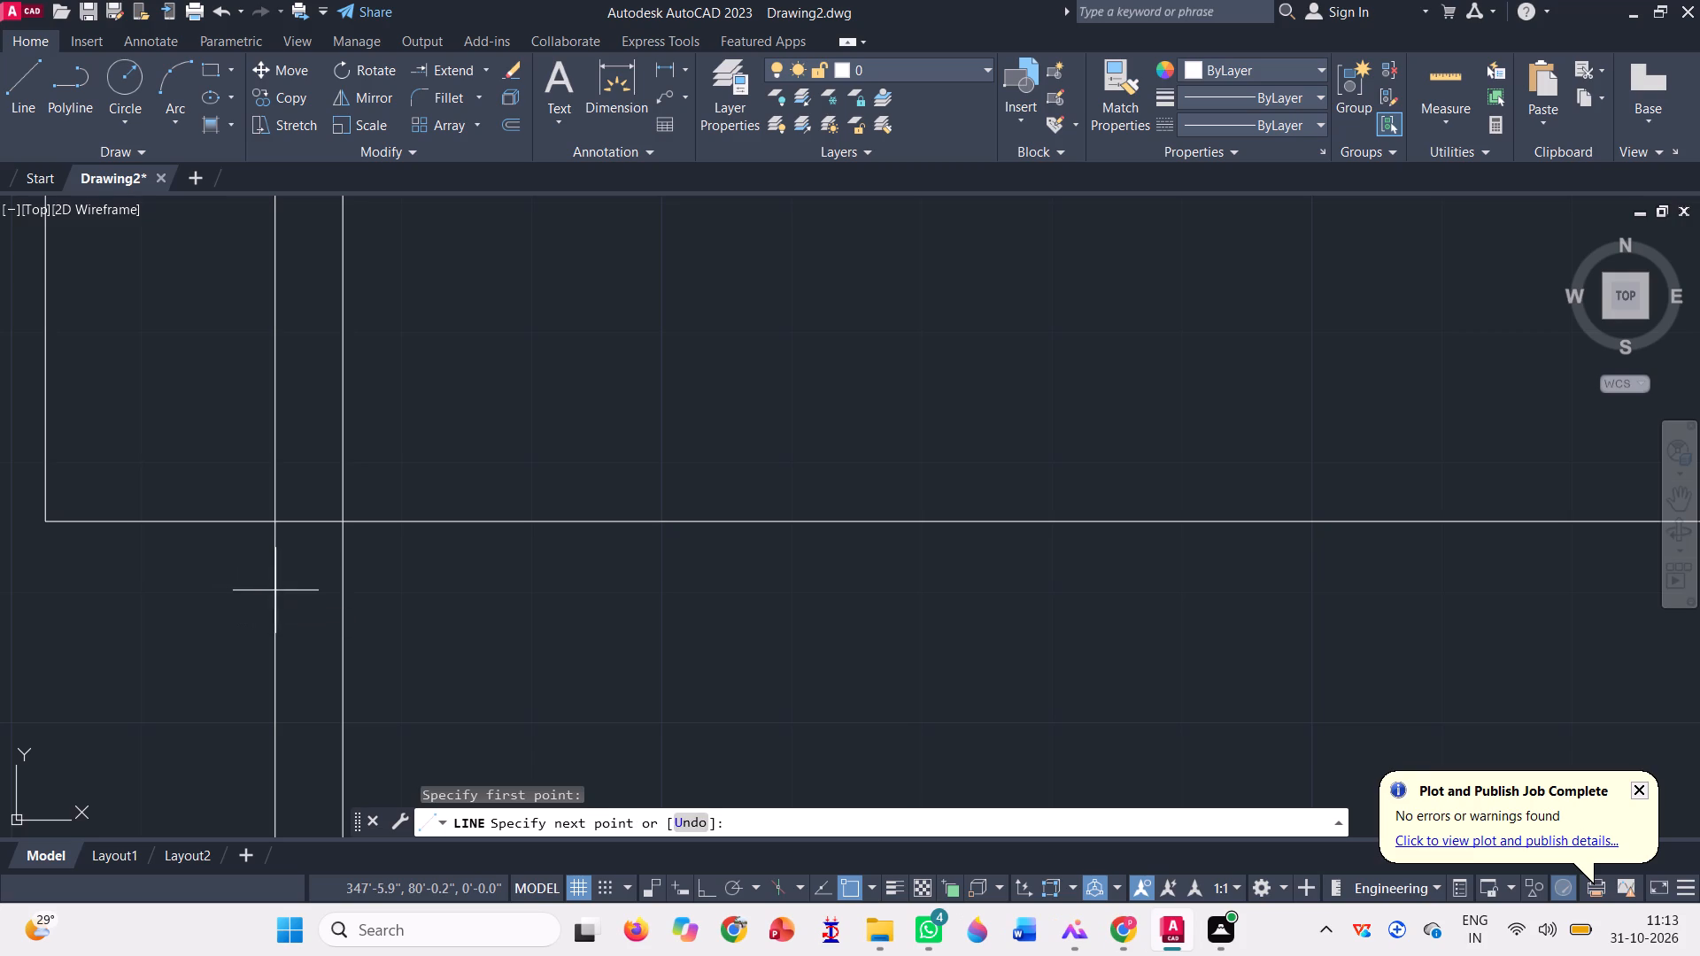
{"action": "left_click", "coordinate": [228, 529]}
{"action": "scroll", "coordinate": [275, 573], "scroll_direction": "down", "scroll_amount": 2}
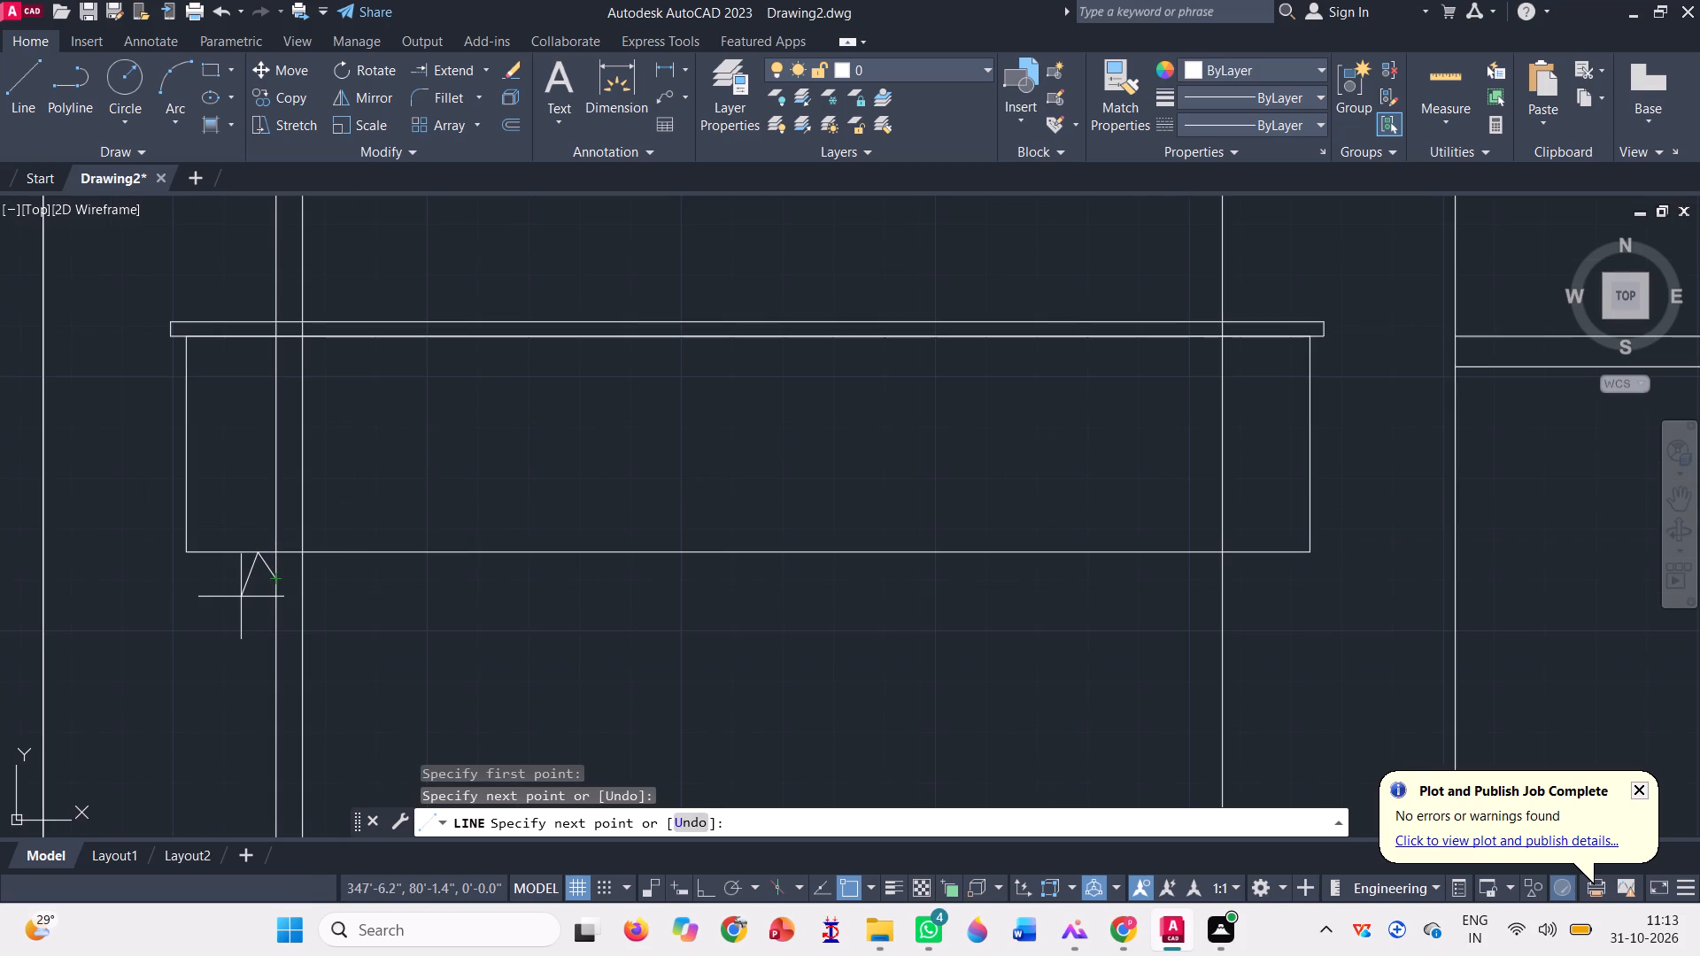
{"action": "key", "text": "space"}
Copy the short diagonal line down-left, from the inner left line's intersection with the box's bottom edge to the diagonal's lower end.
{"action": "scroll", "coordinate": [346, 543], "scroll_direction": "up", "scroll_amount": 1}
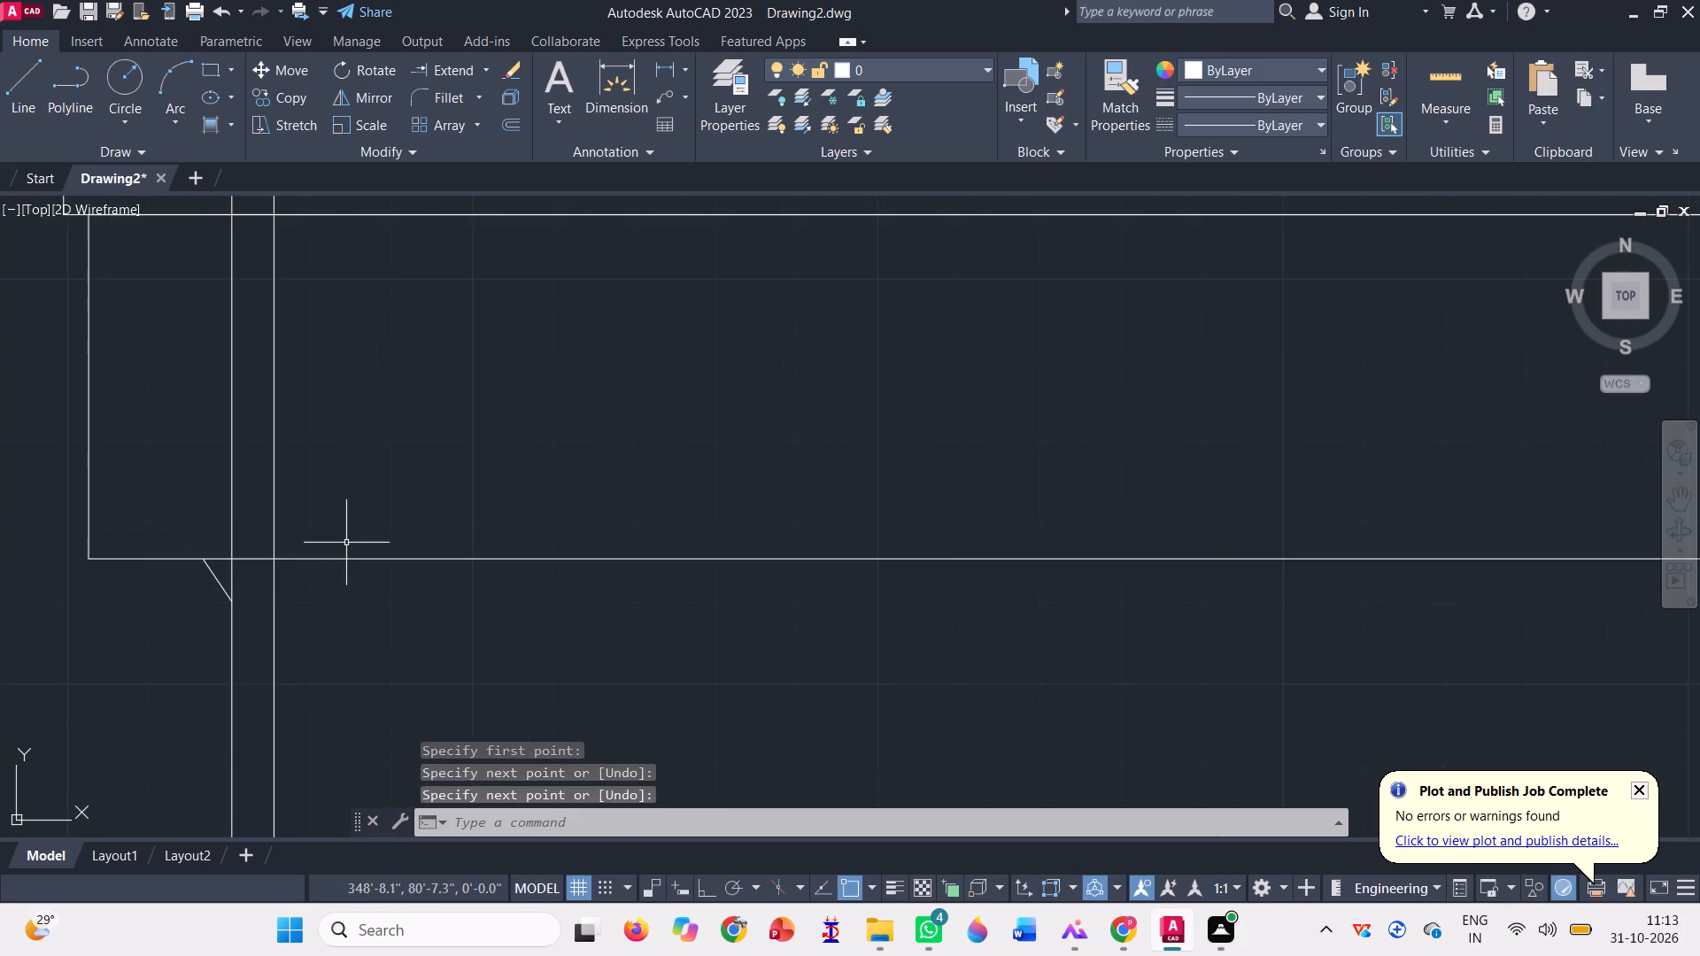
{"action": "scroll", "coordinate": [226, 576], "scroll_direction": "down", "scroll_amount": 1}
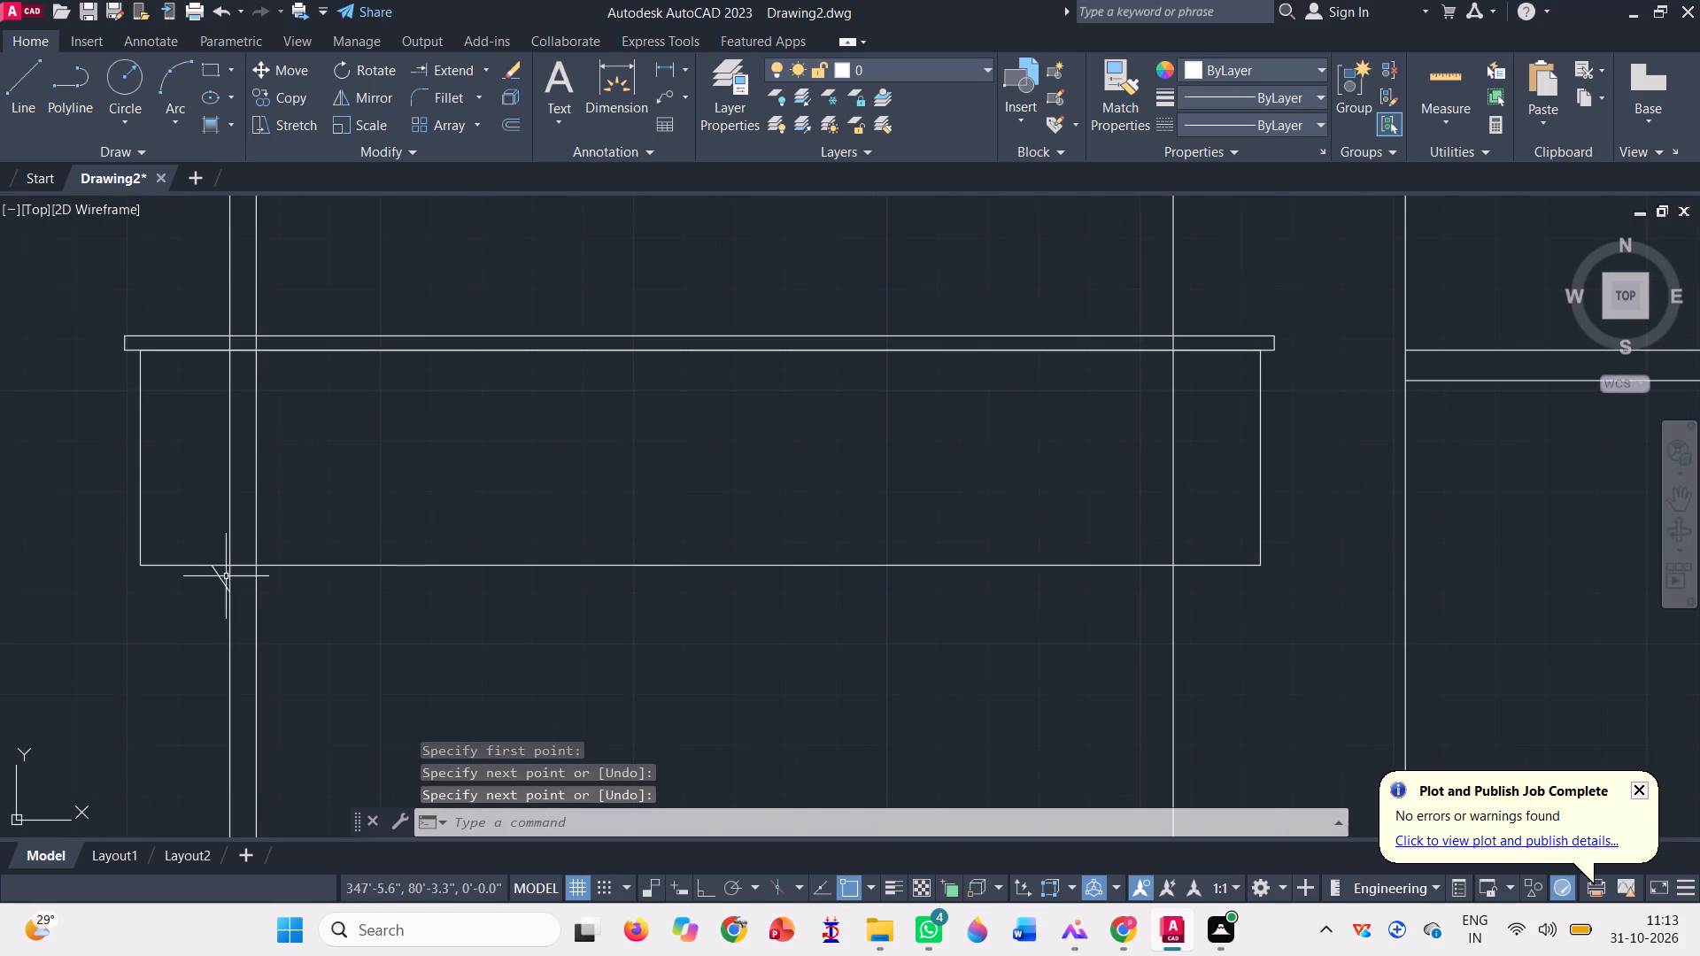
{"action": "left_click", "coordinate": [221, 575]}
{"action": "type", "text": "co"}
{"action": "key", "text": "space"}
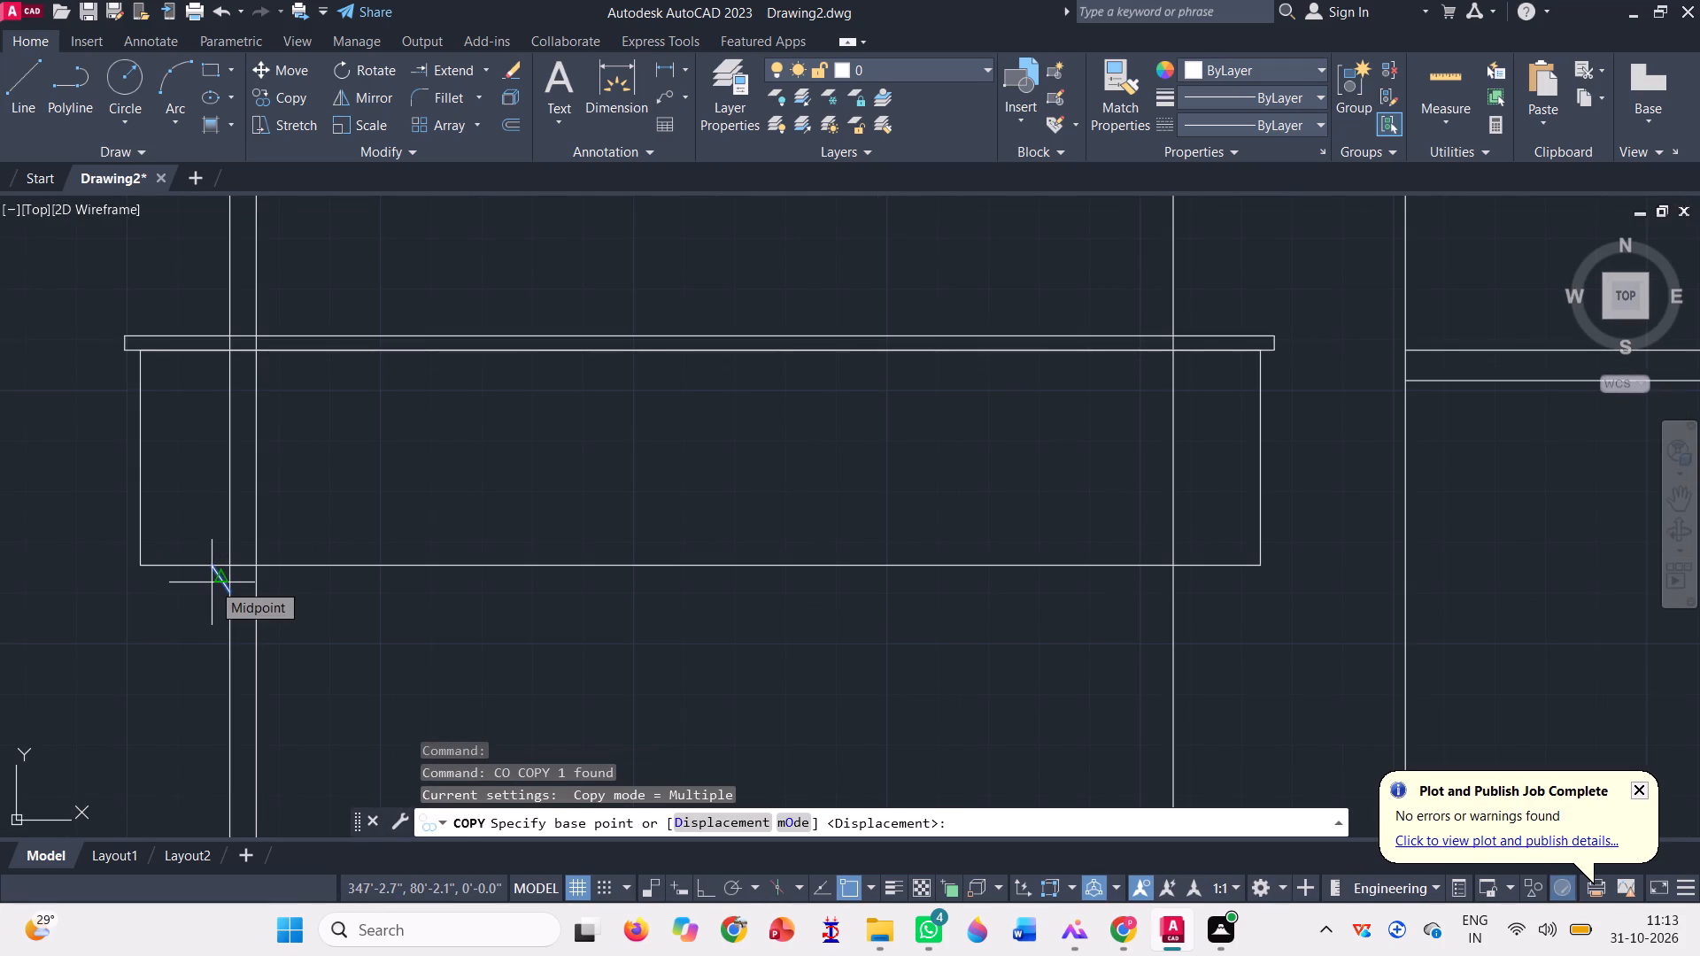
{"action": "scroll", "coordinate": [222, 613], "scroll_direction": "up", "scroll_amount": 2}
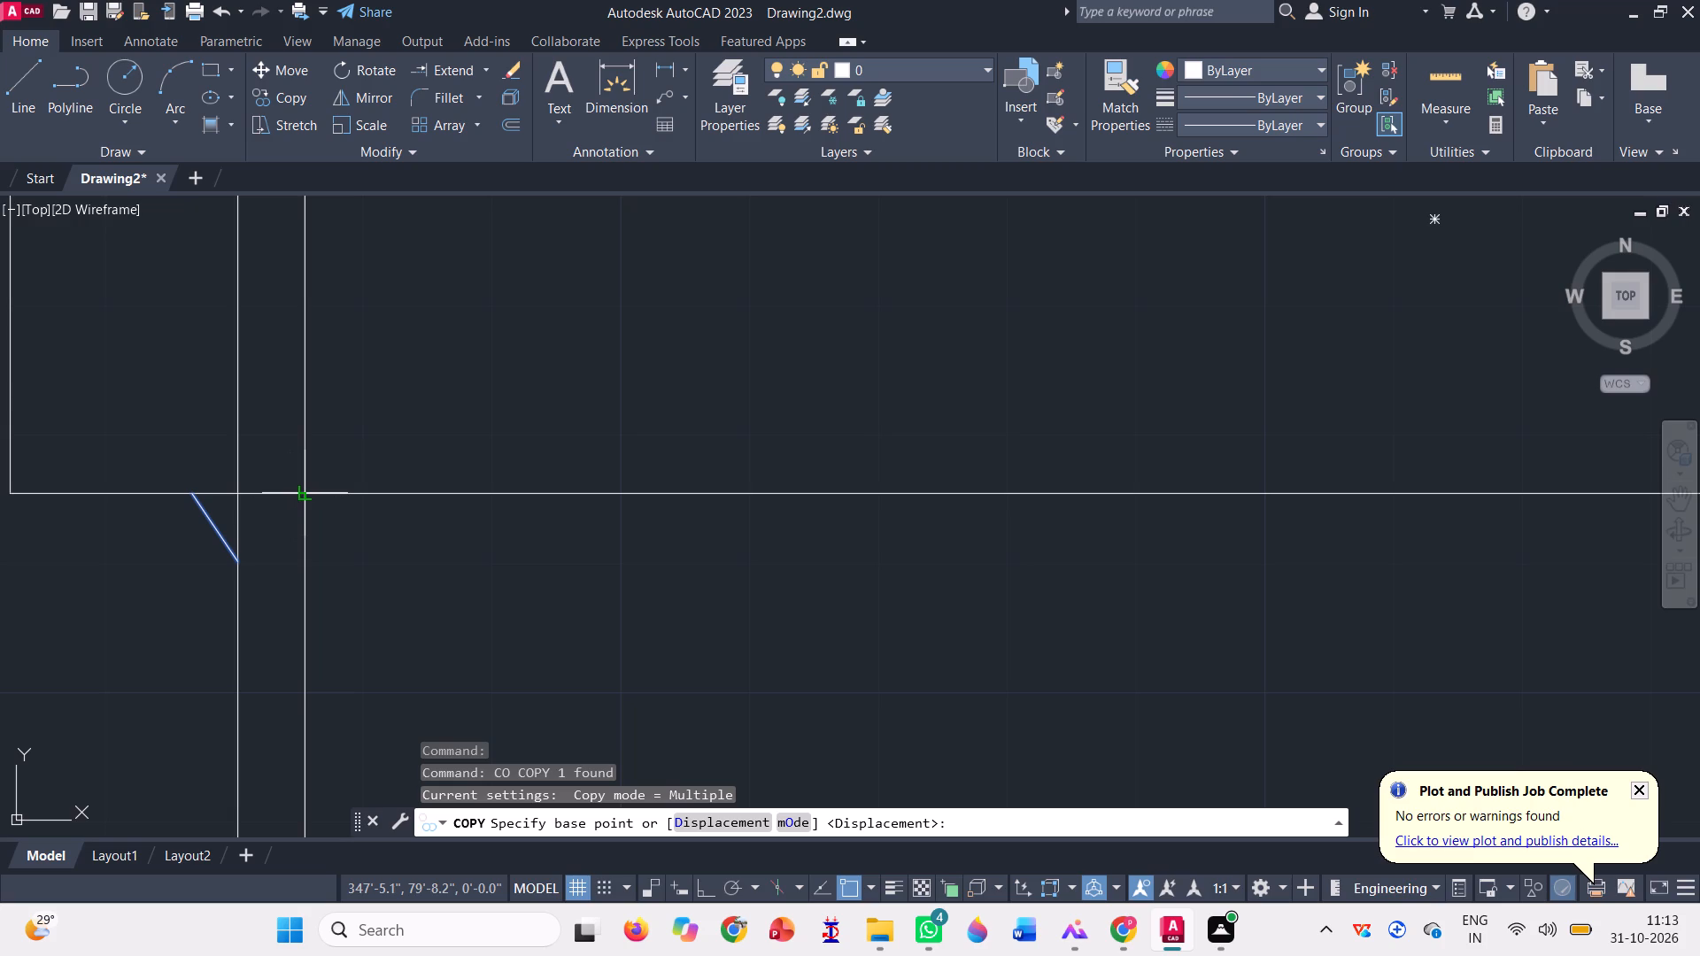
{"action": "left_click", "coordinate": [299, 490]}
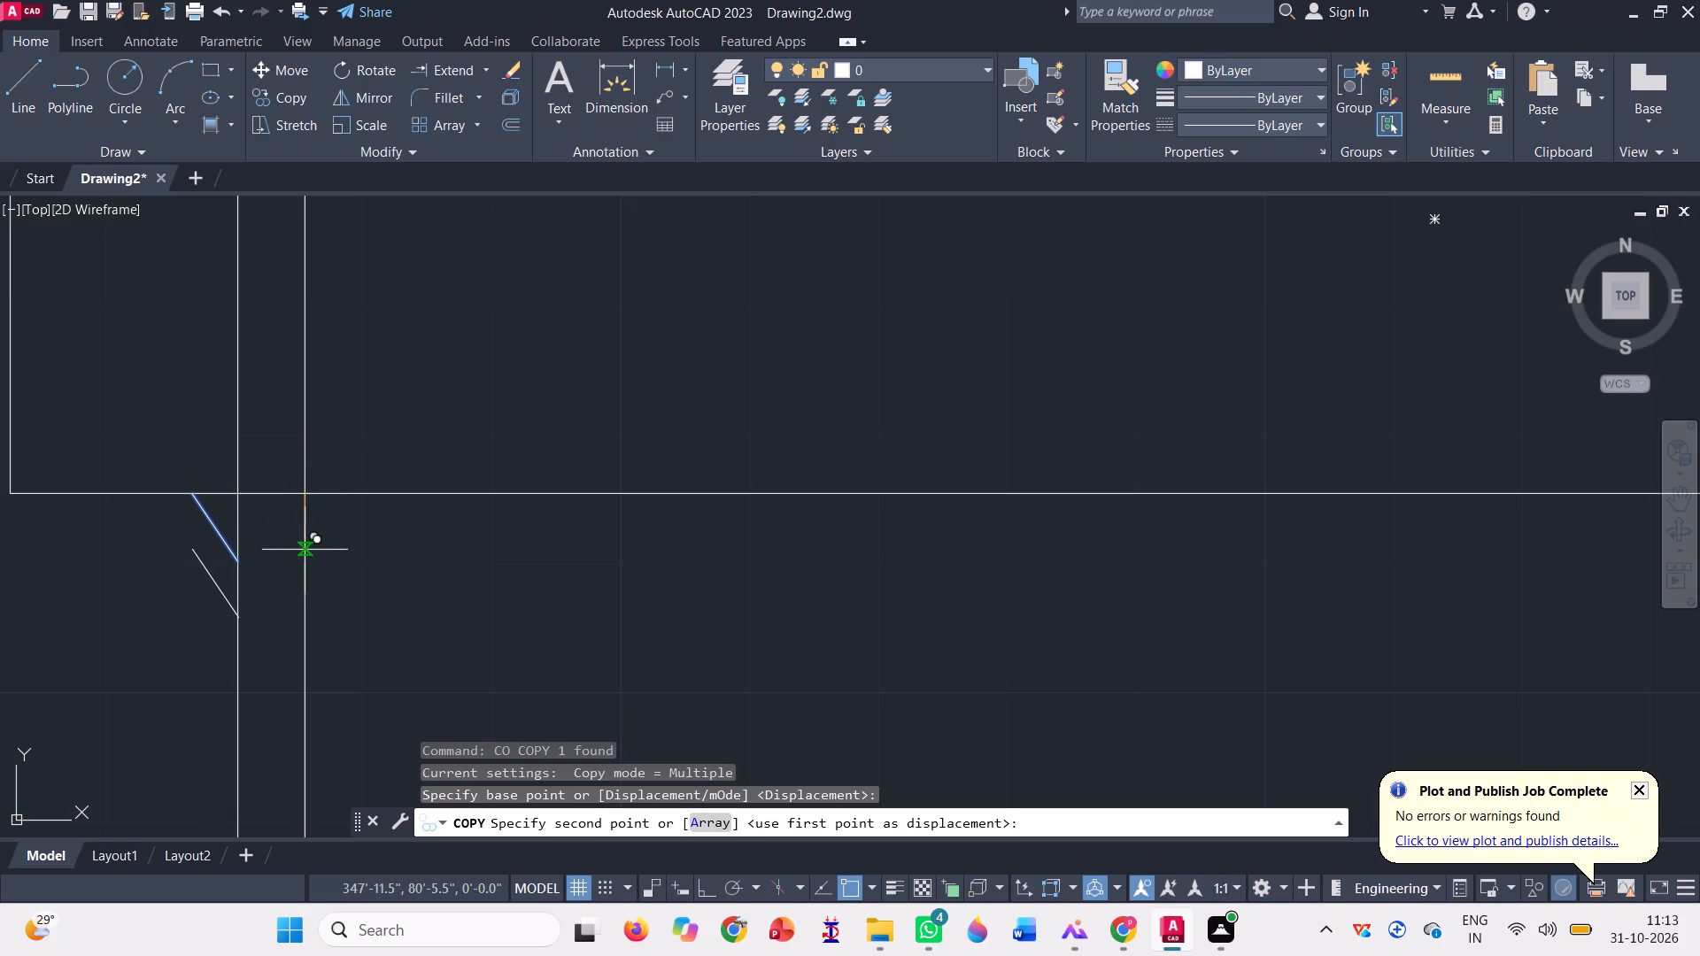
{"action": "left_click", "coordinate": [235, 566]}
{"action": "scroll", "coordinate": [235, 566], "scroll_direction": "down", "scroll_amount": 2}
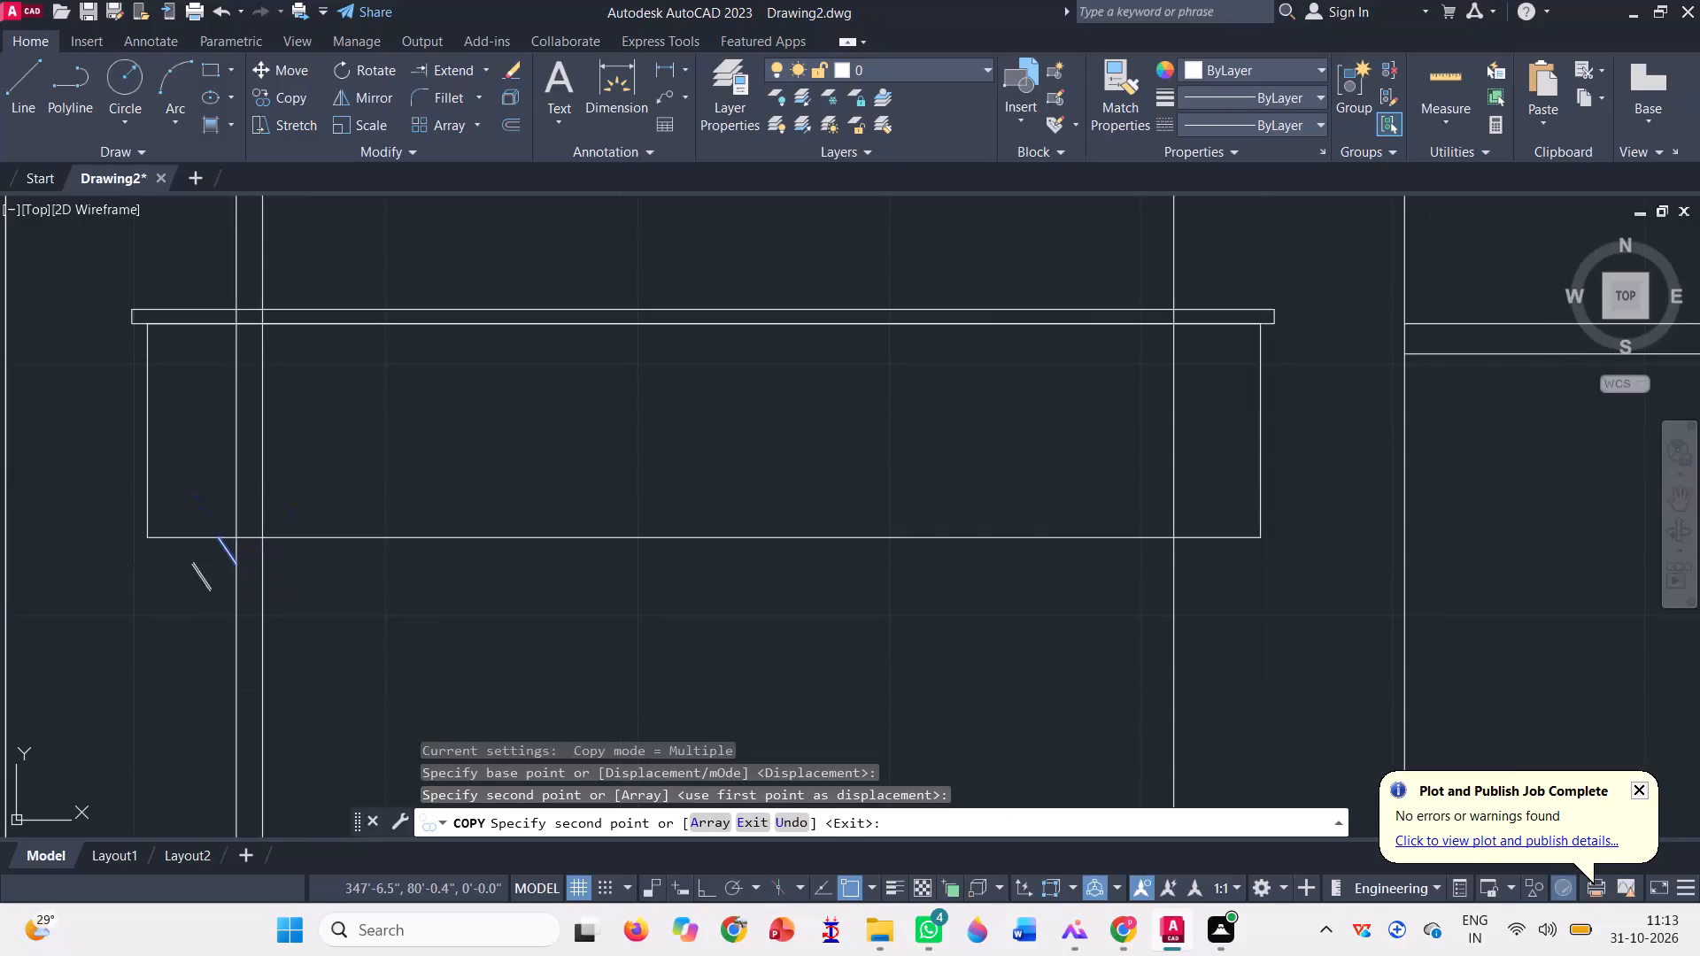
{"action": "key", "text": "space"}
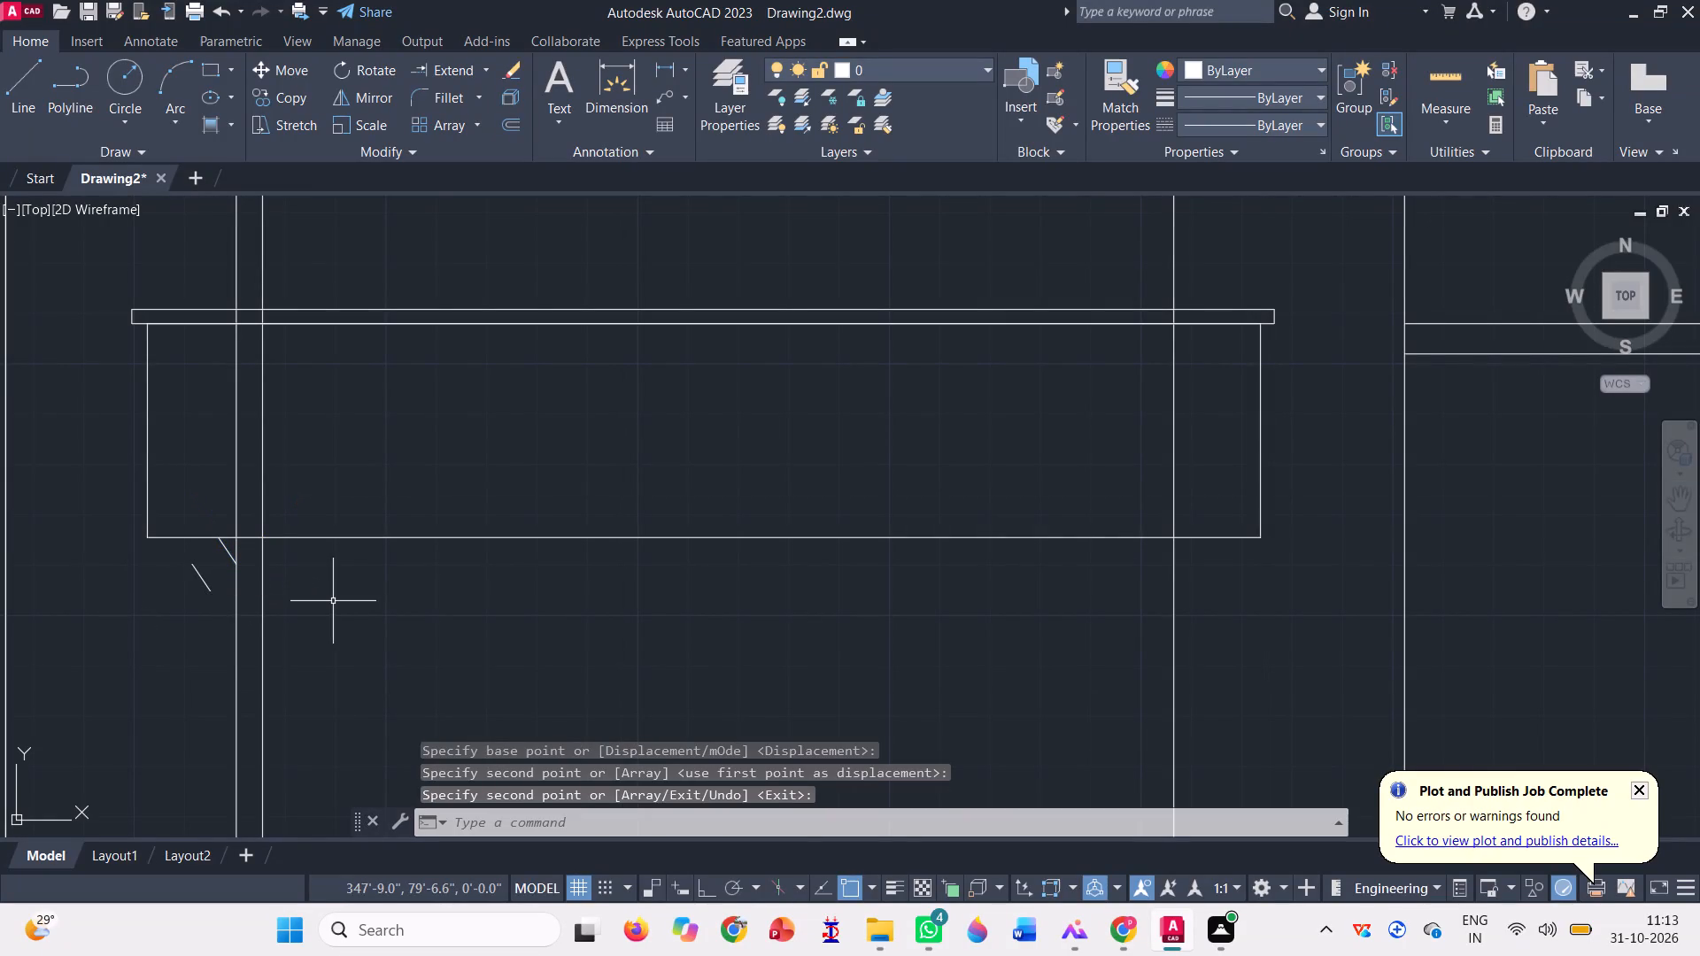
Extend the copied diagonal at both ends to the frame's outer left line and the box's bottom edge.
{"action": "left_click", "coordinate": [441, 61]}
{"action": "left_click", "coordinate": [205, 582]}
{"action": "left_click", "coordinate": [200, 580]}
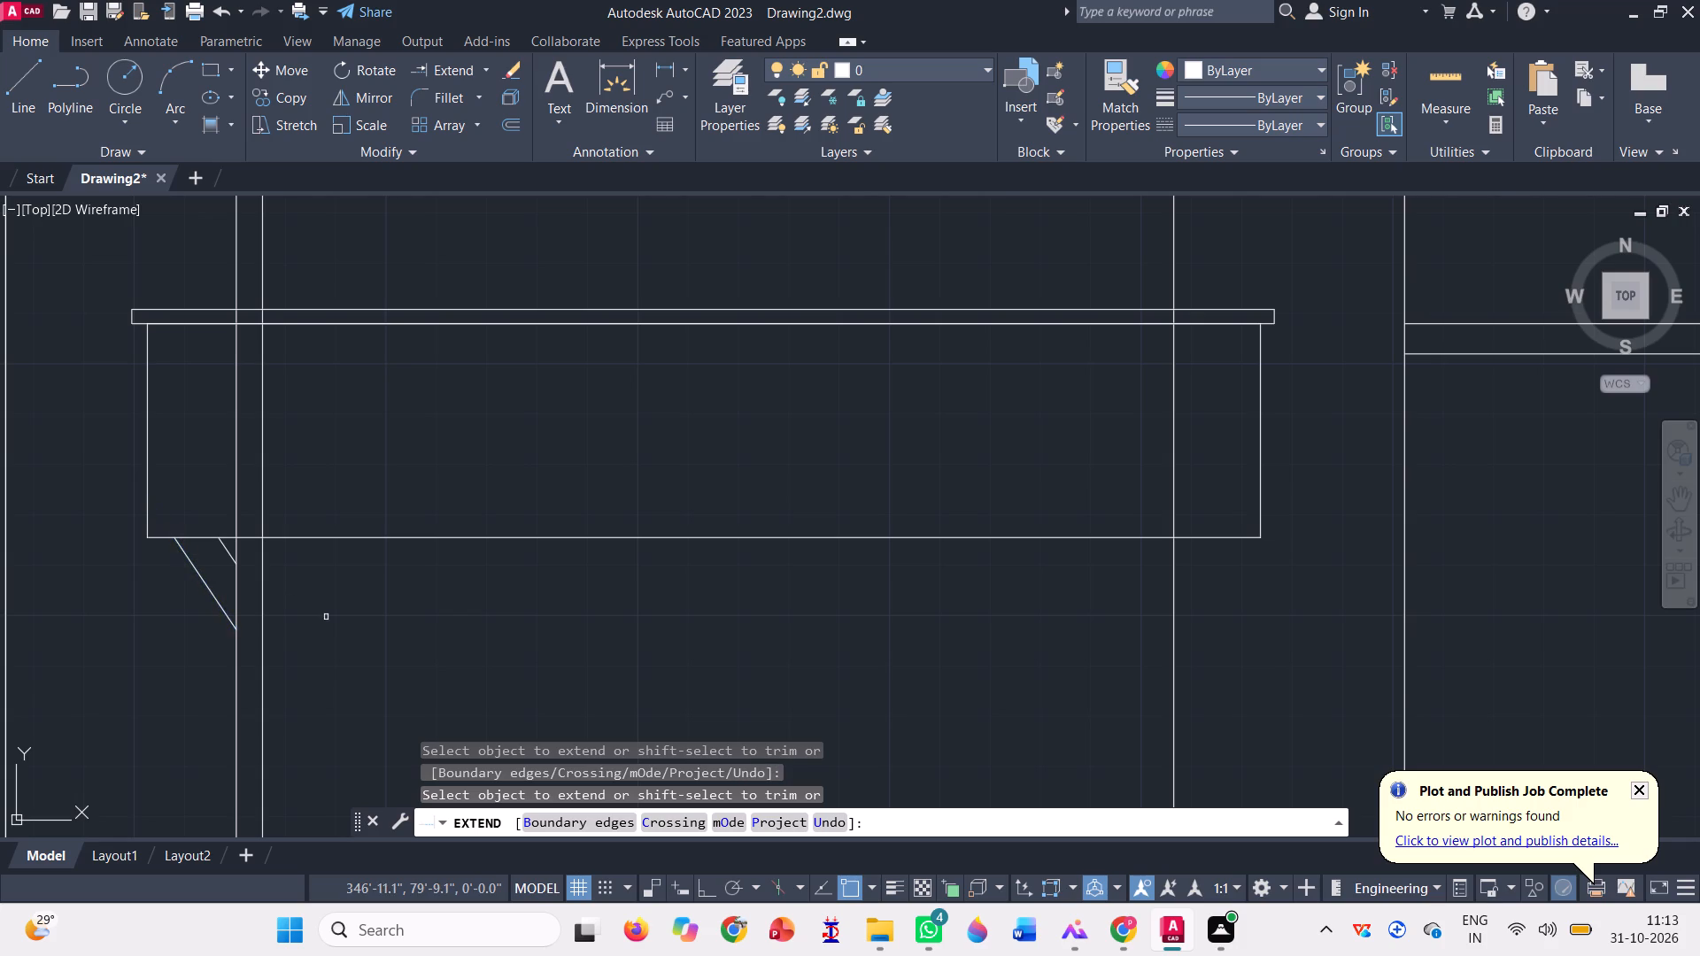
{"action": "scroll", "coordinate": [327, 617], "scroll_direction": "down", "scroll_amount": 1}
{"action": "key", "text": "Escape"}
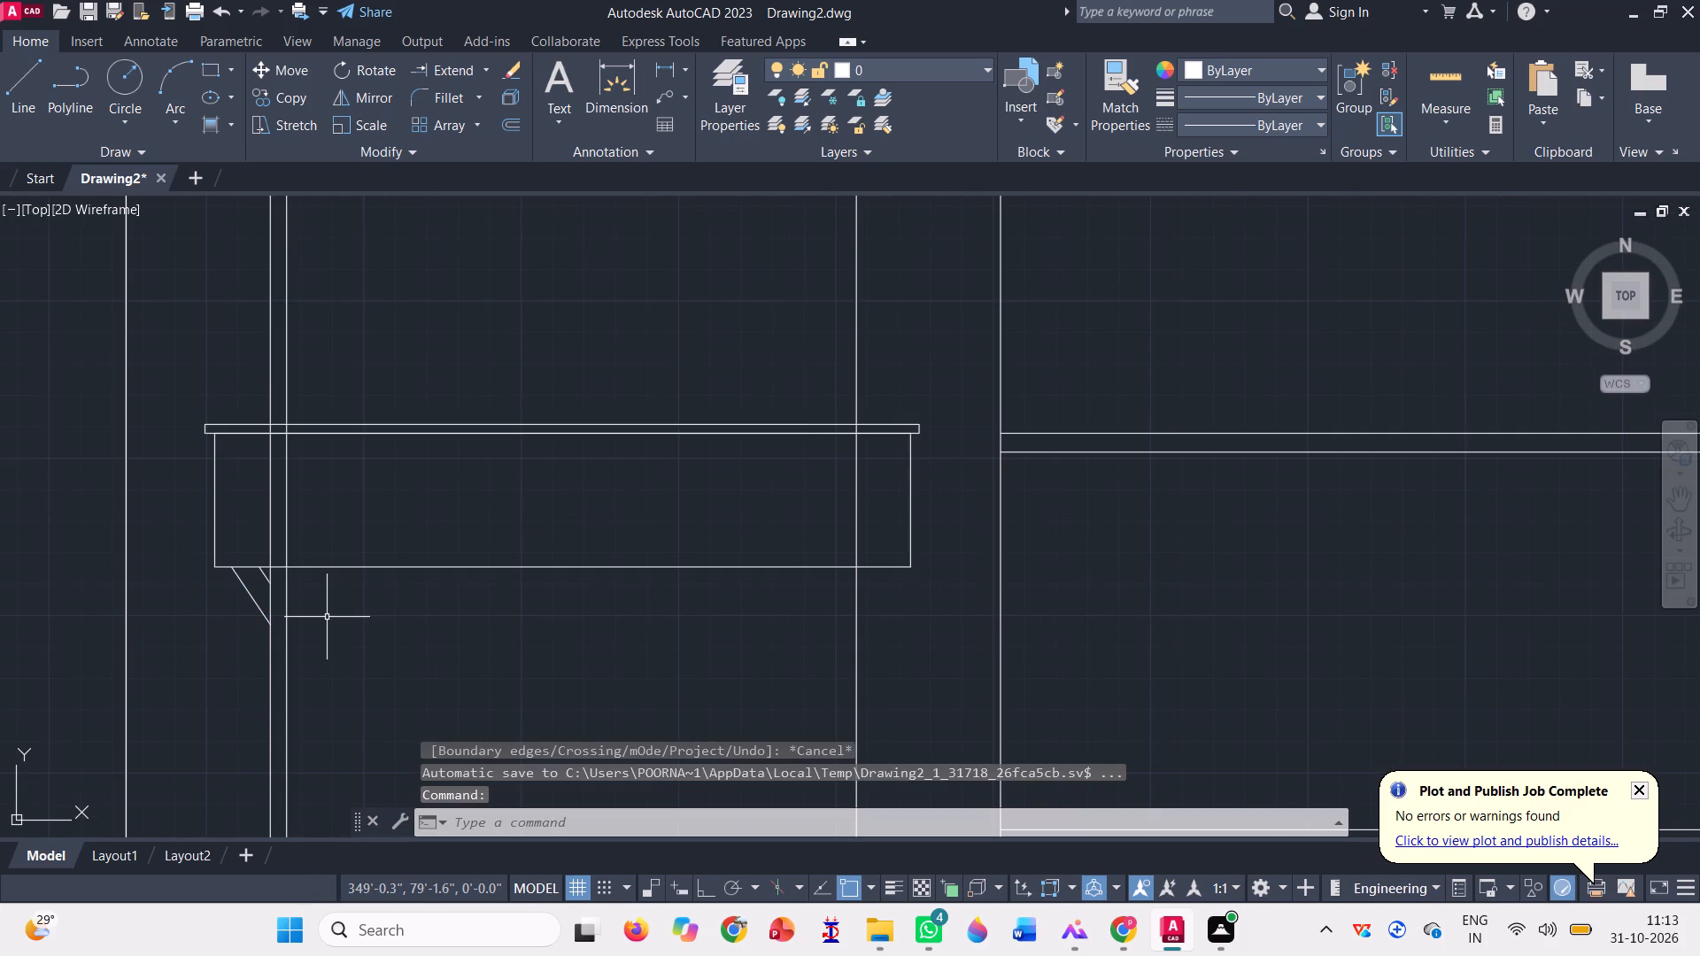
Delete both diagonal lines under the box's lower-left corner.
{"action": "scroll", "coordinate": [247, 596], "scroll_direction": "up", "scroll_amount": 3}
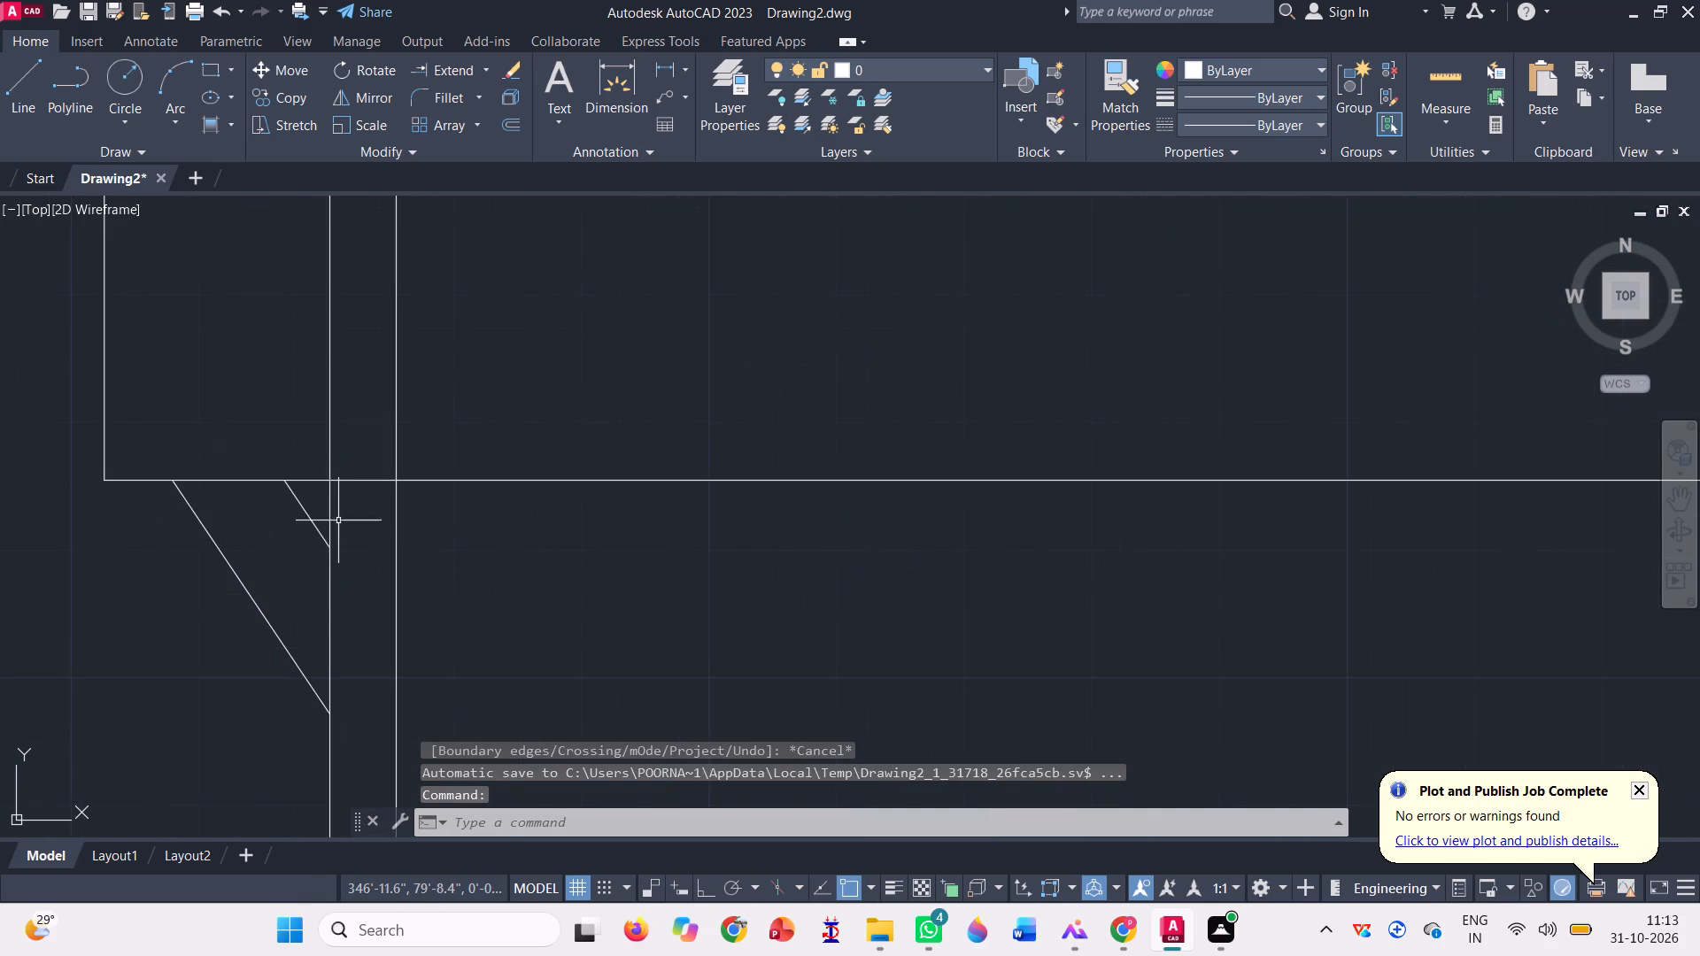
{"action": "left_click", "coordinate": [302, 505]}
{"action": "left_click", "coordinate": [220, 610]}
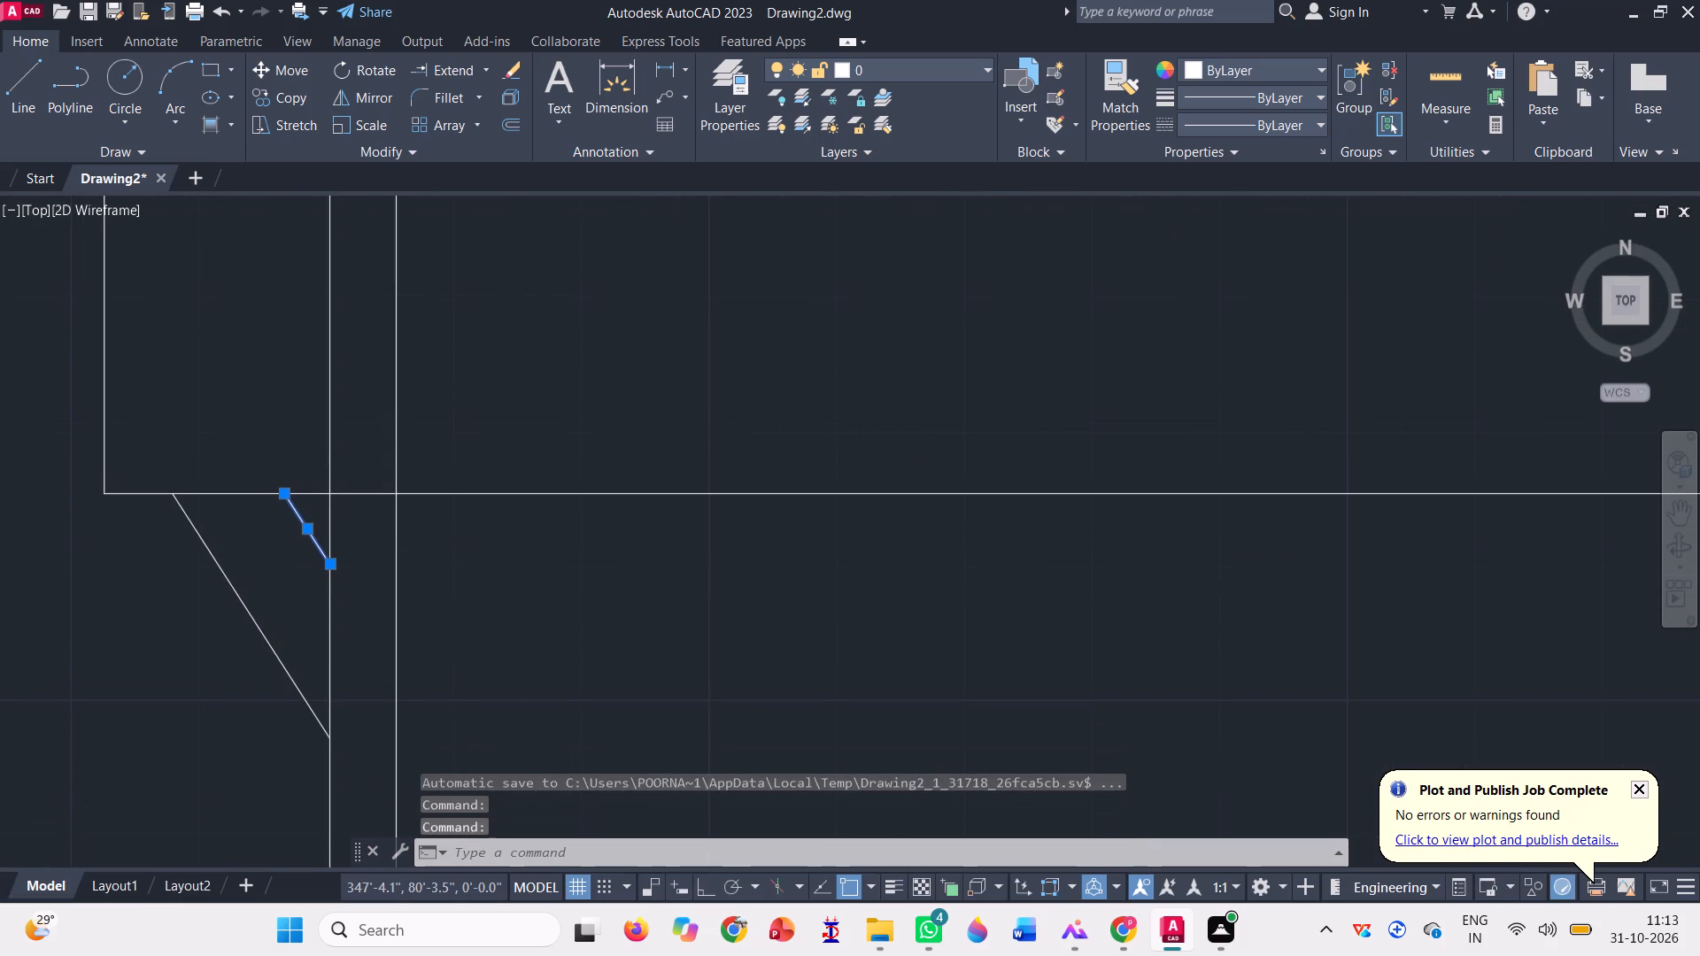
{"action": "left_click", "coordinate": [279, 530]}
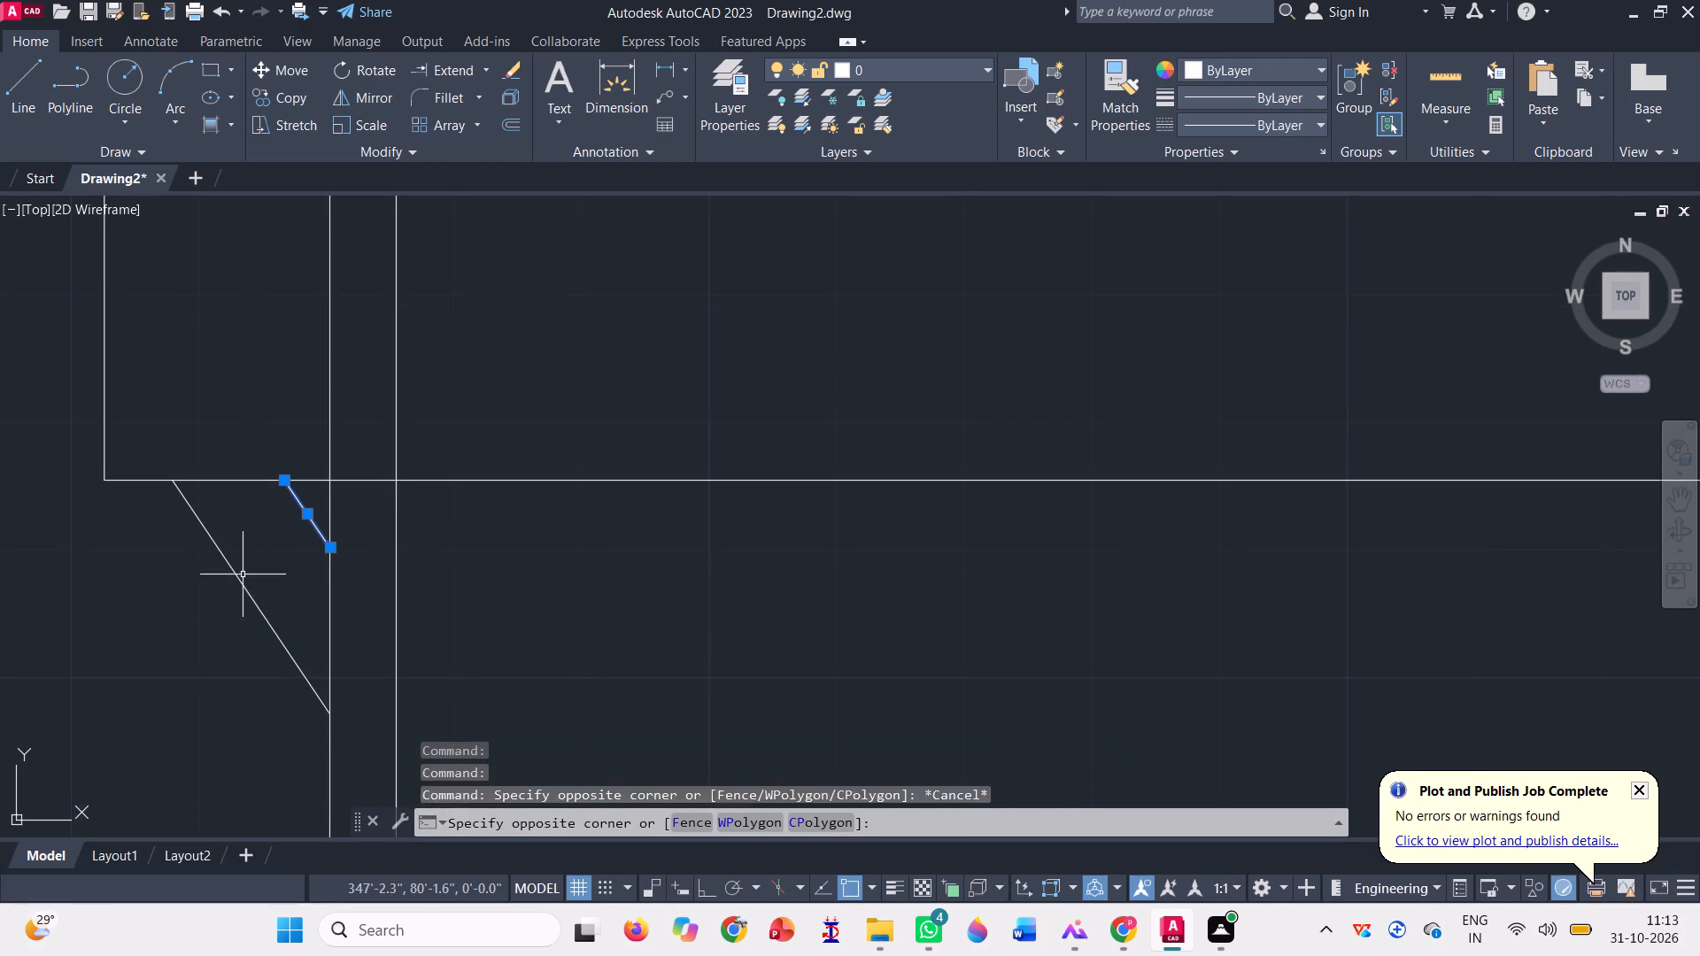
{"action": "left_click", "coordinate": [247, 576]}
{"action": "left_click", "coordinate": [137, 625]}
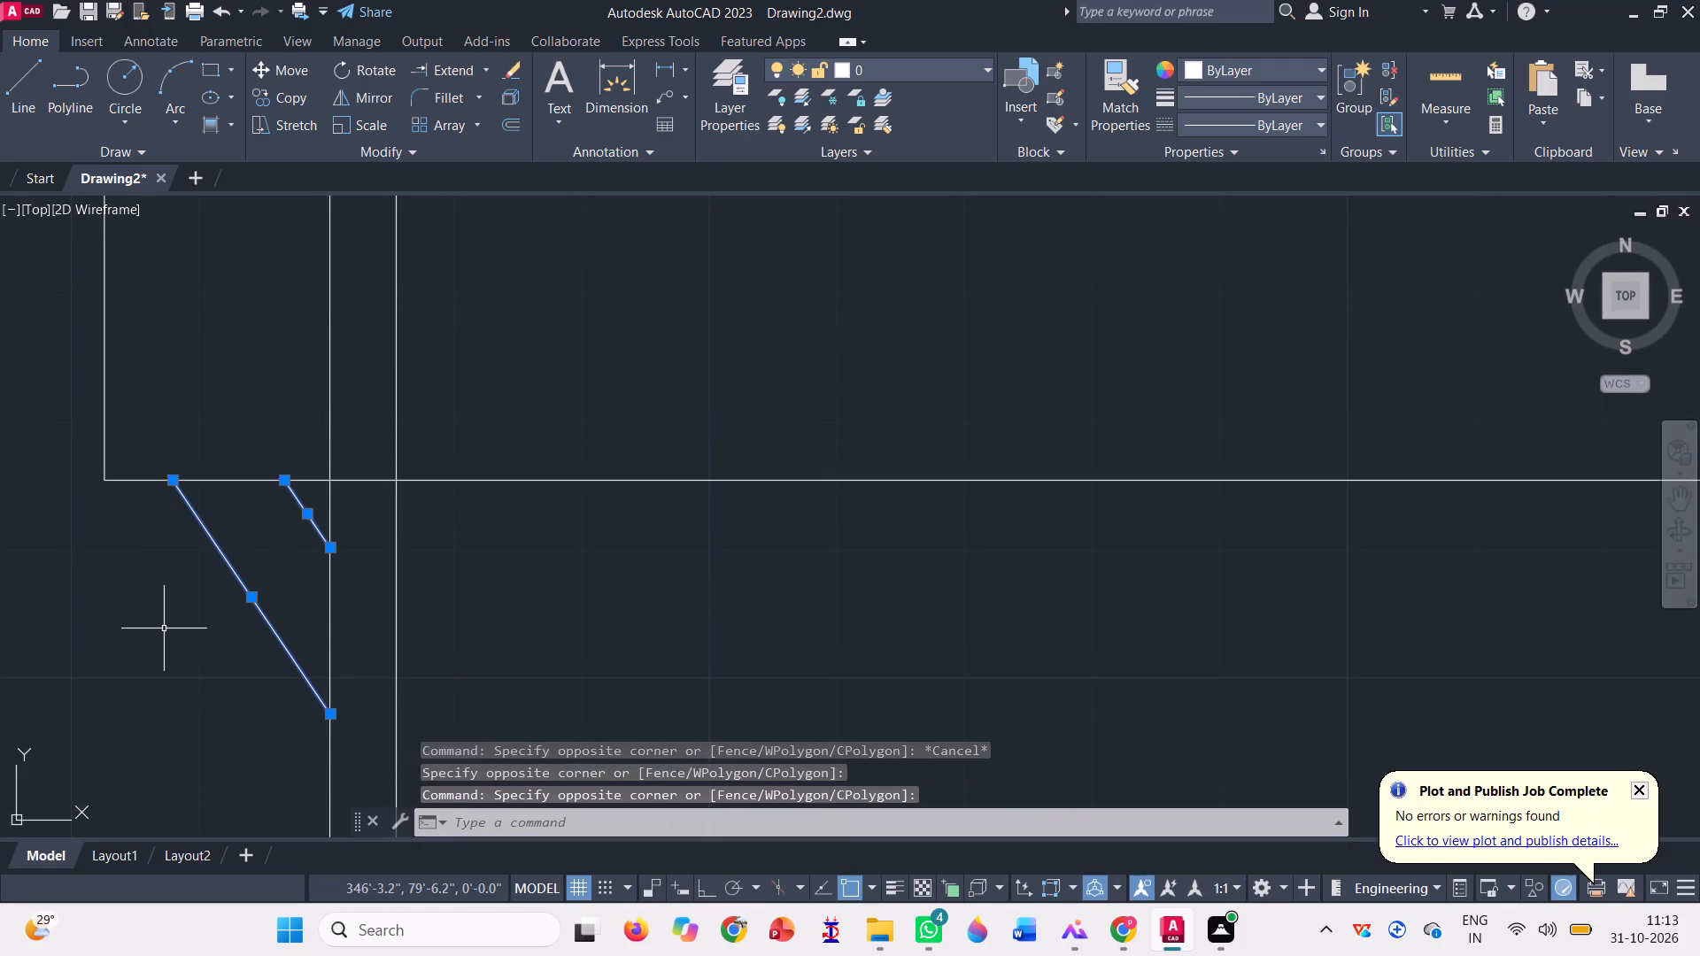
{"action": "key", "text": "Delete"}
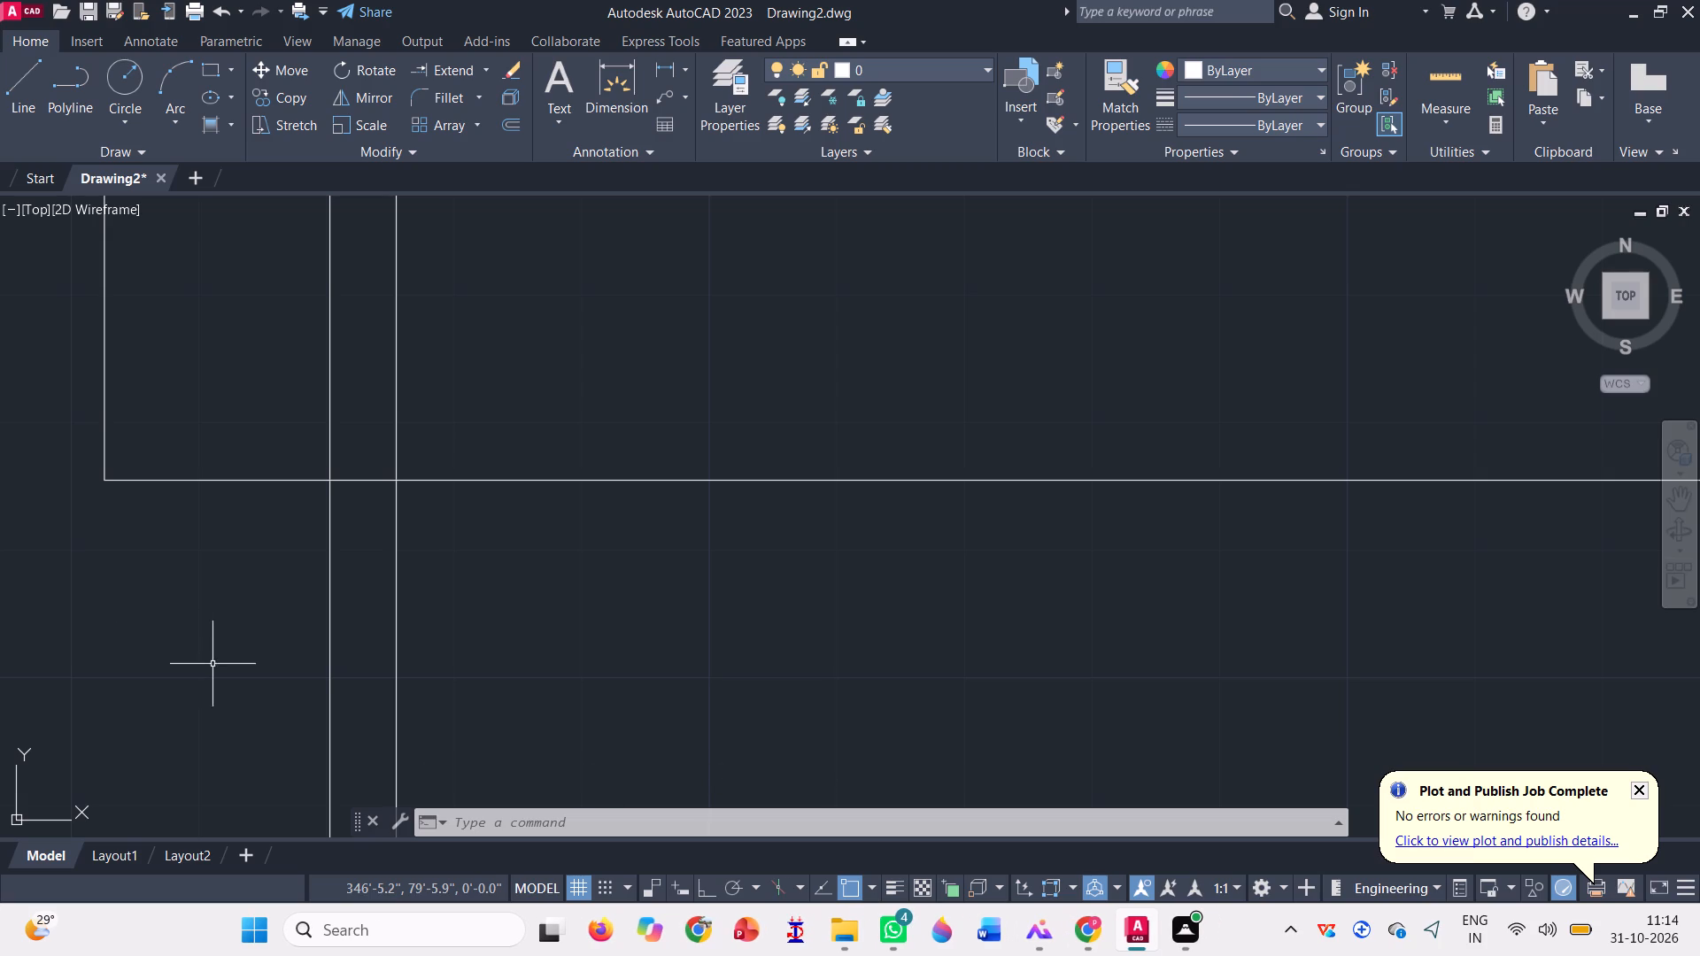
Trim away the frame's three vertical lines where they pass through the inside of the crossing box.
{"action": "scroll", "coordinate": [223, 649], "scroll_direction": "down", "scroll_amount": 3}
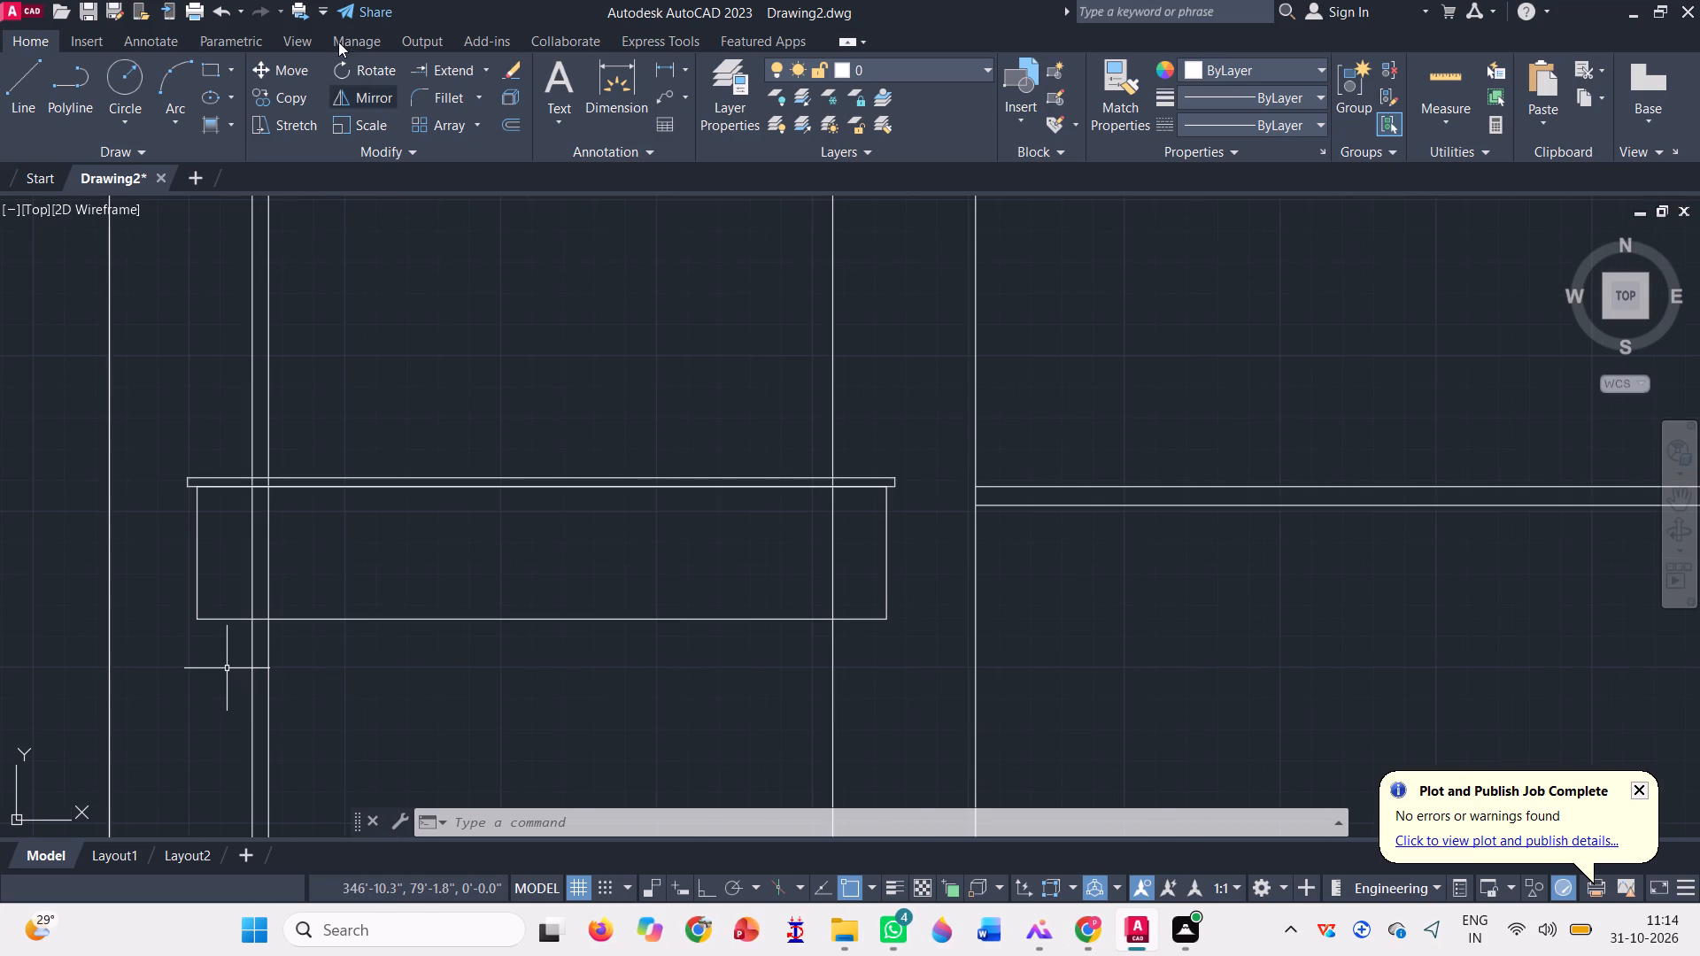
{"action": "left_click", "coordinate": [487, 65]}
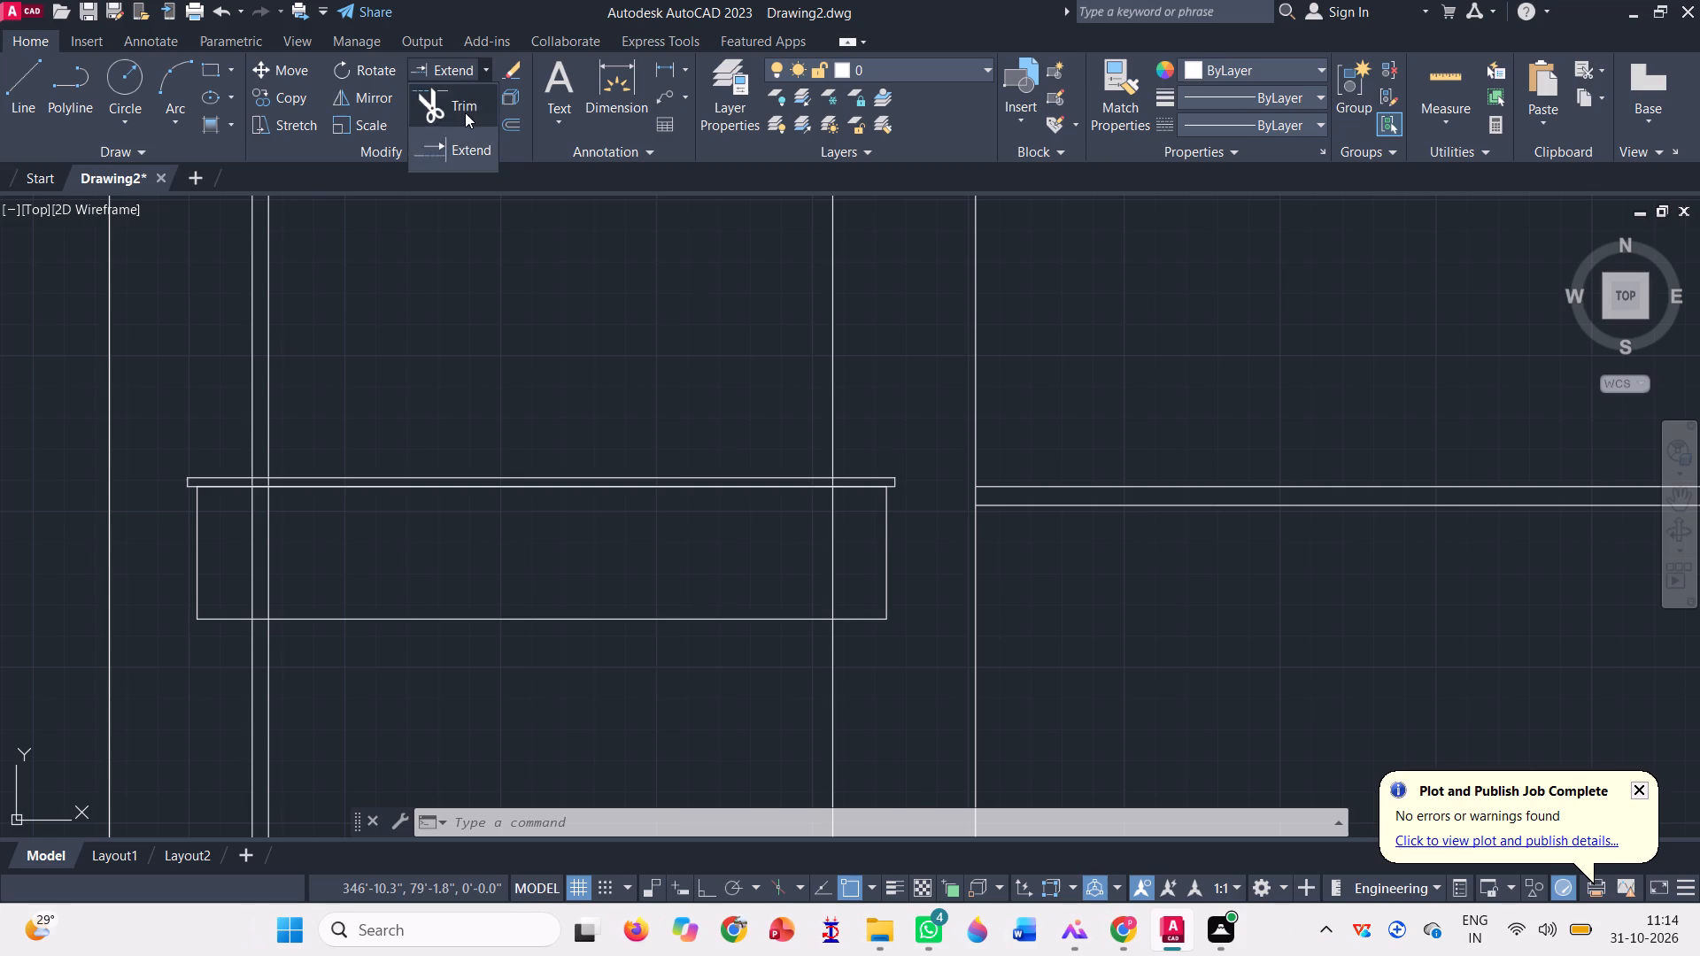
{"action": "left_click", "coordinate": [467, 106]}
{"action": "left_click", "coordinate": [250, 535]}
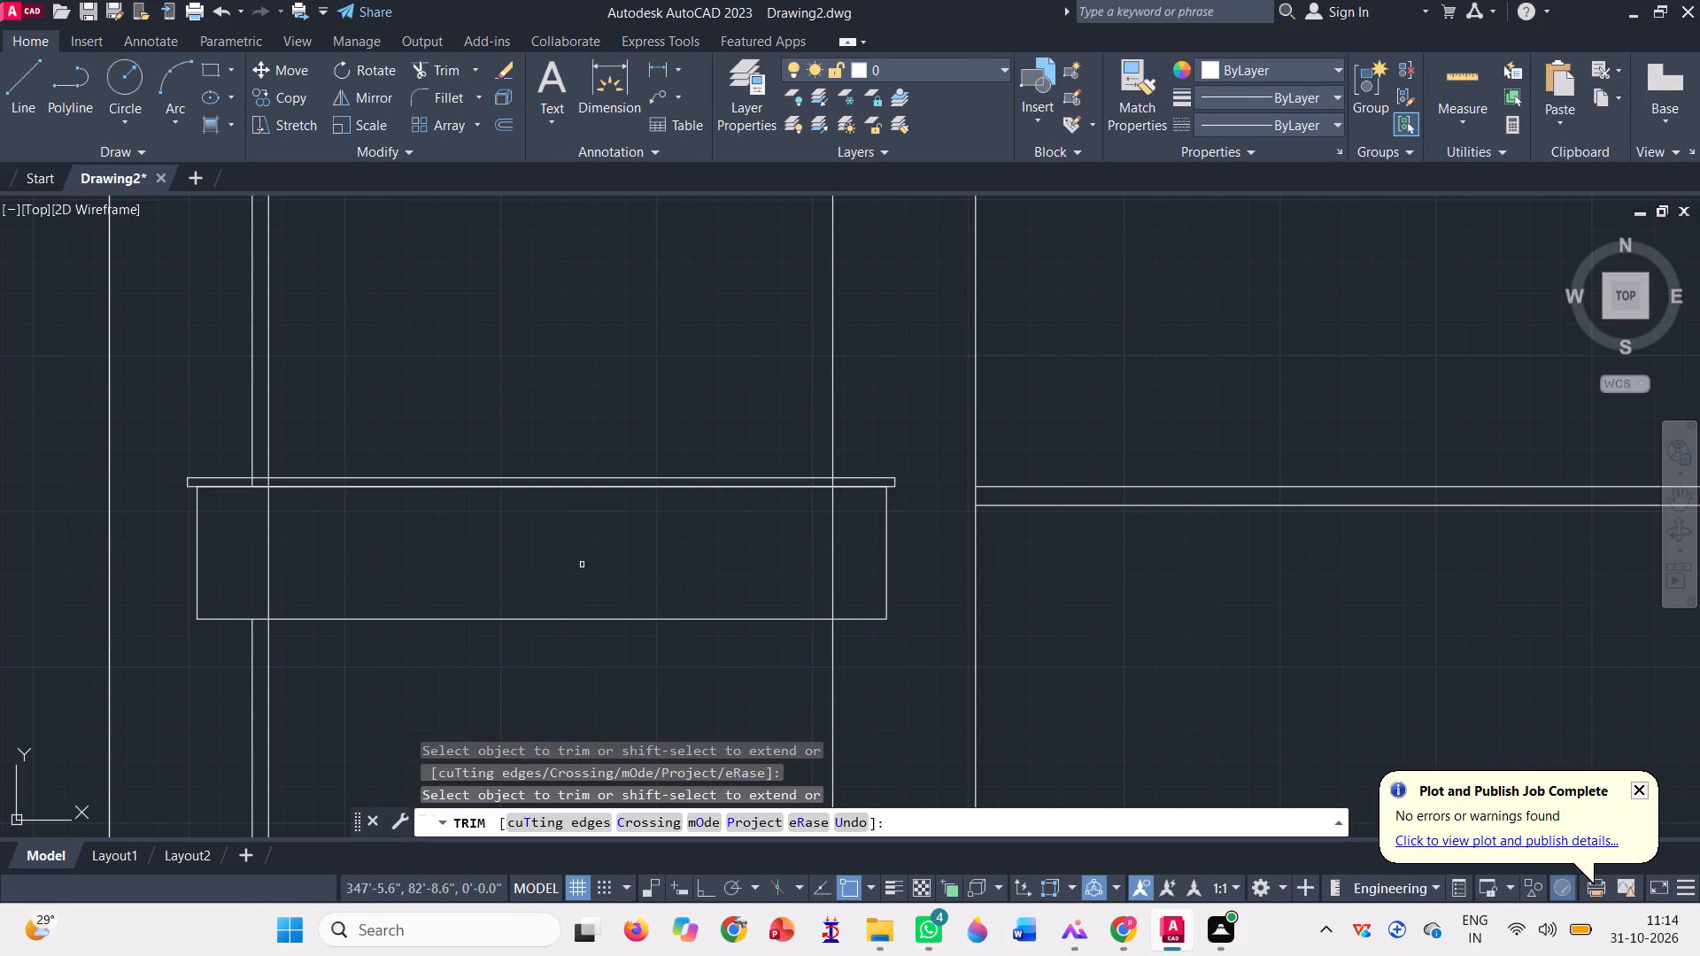
{"action": "left_click", "coordinate": [853, 544]}
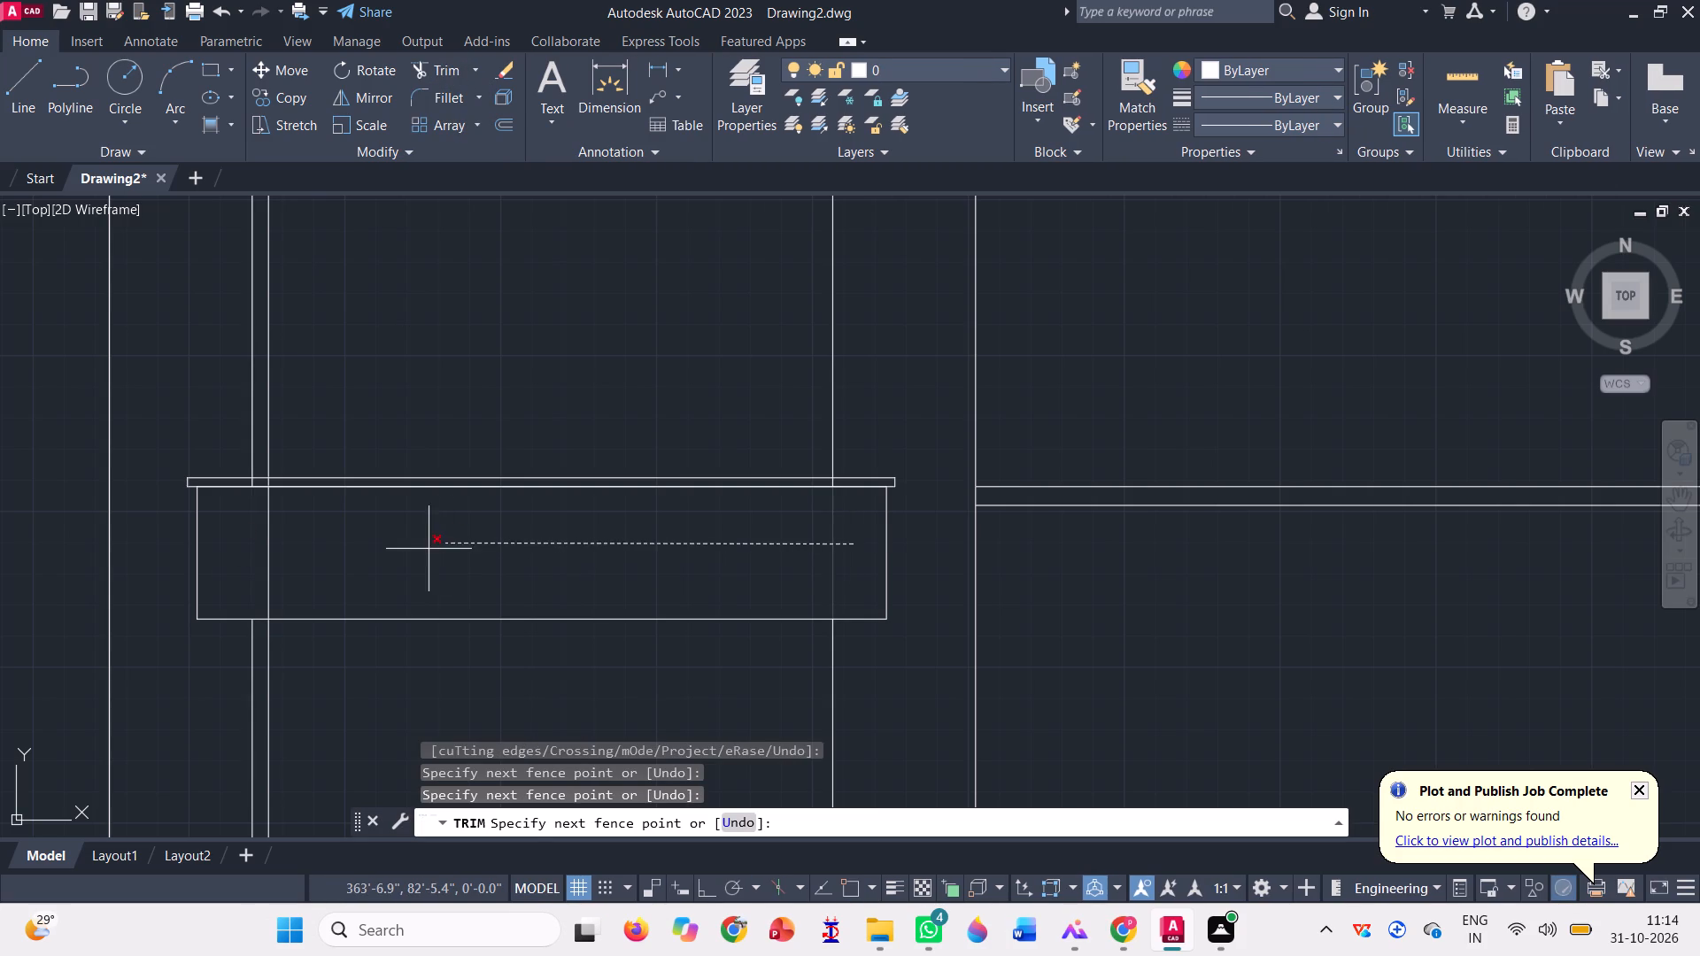
{"action": "left_click", "coordinate": [246, 536]}
Trim the leftover pieces of the frame's left and right vertical lines inside the thin cap strip above the box.
{"action": "scroll", "coordinate": [255, 496], "scroll_direction": "up", "scroll_amount": 3}
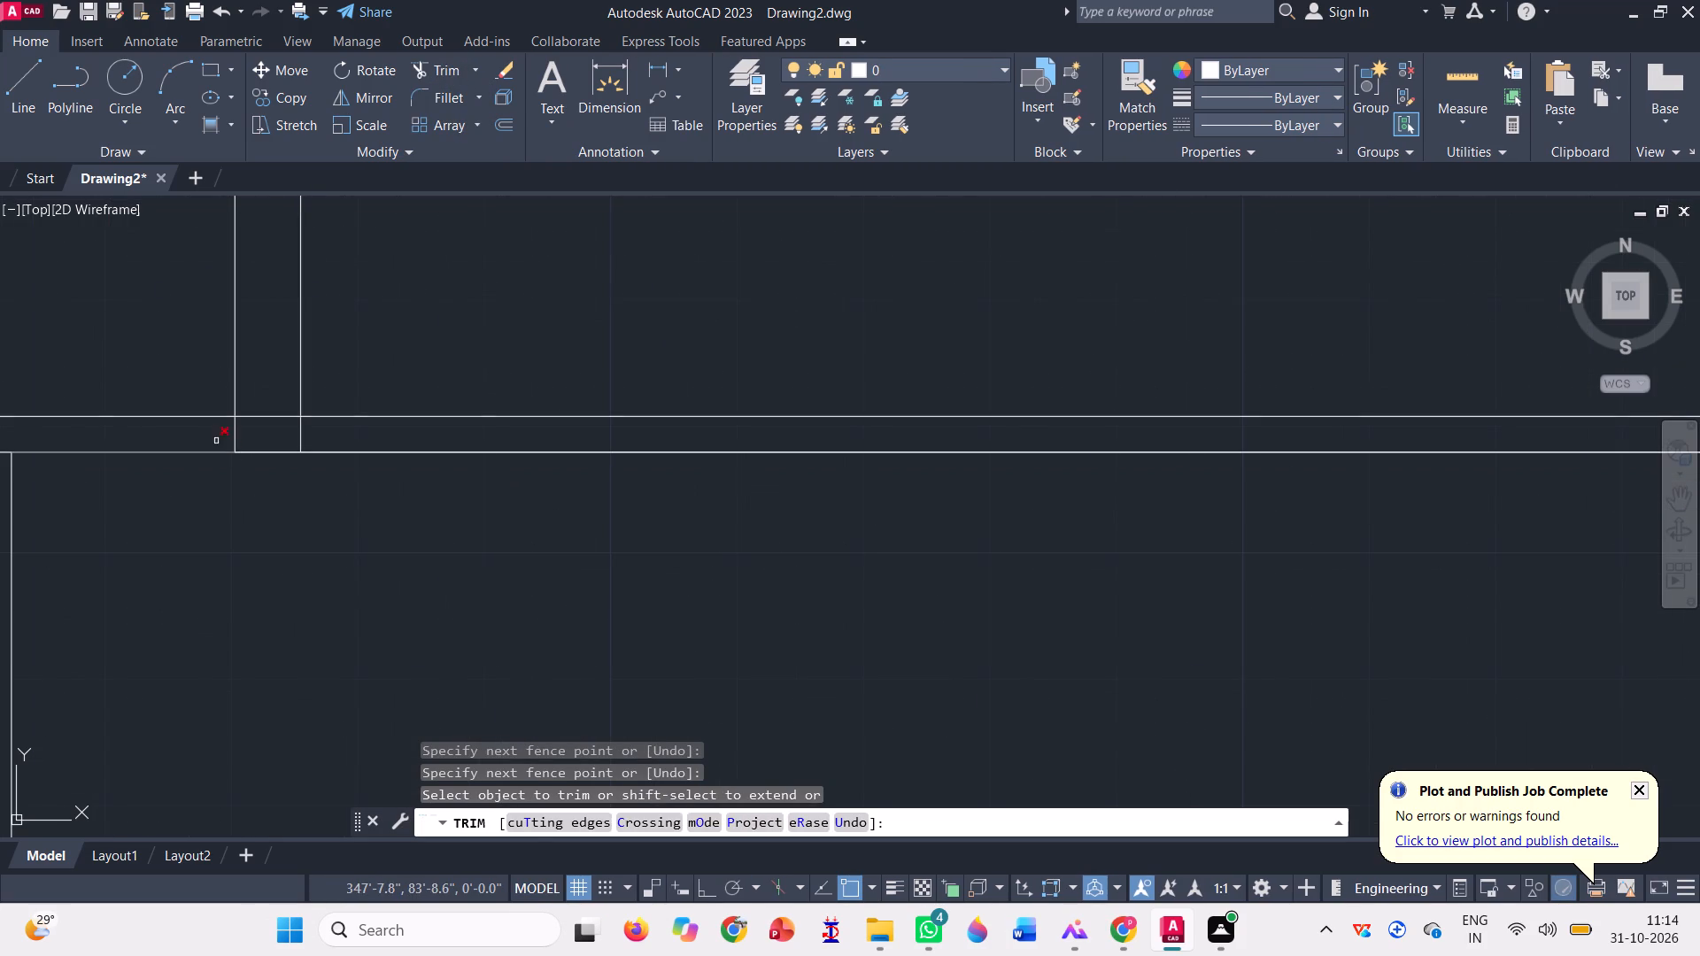
{"action": "left_click", "coordinate": [210, 432]}
{"action": "left_click", "coordinate": [319, 434]}
{"action": "scroll", "coordinate": [221, 459], "scroll_direction": "down", "scroll_amount": 2}
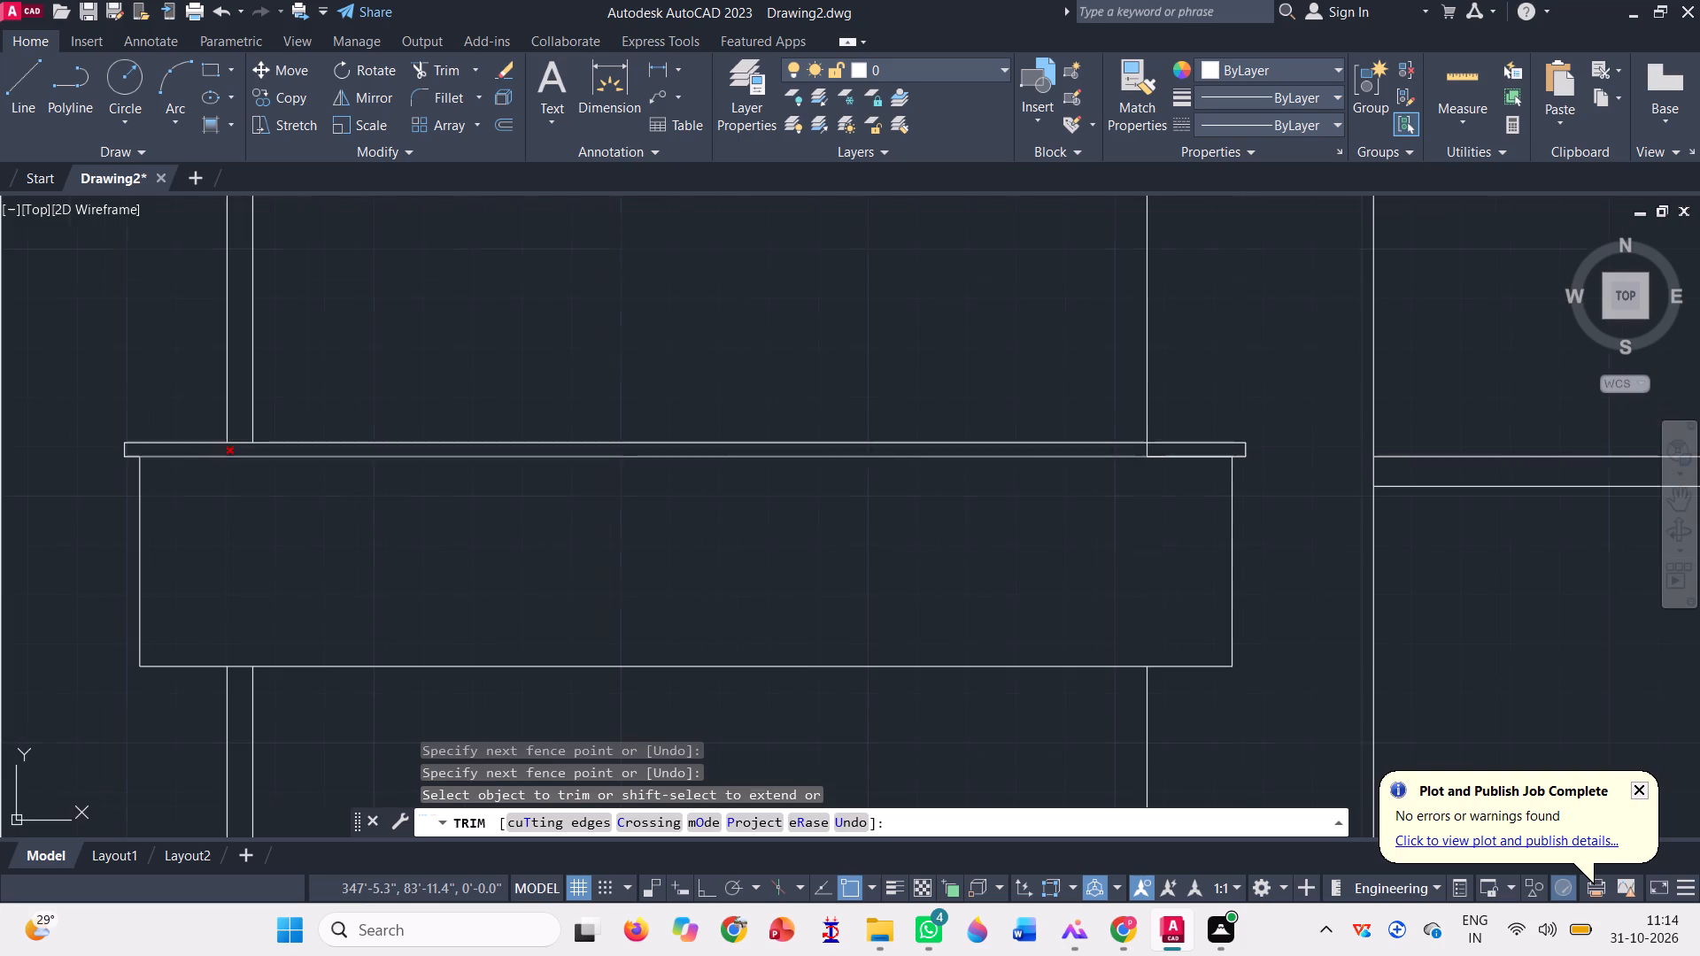
{"action": "scroll", "coordinate": [1164, 467], "scroll_direction": "up", "scroll_amount": 3}
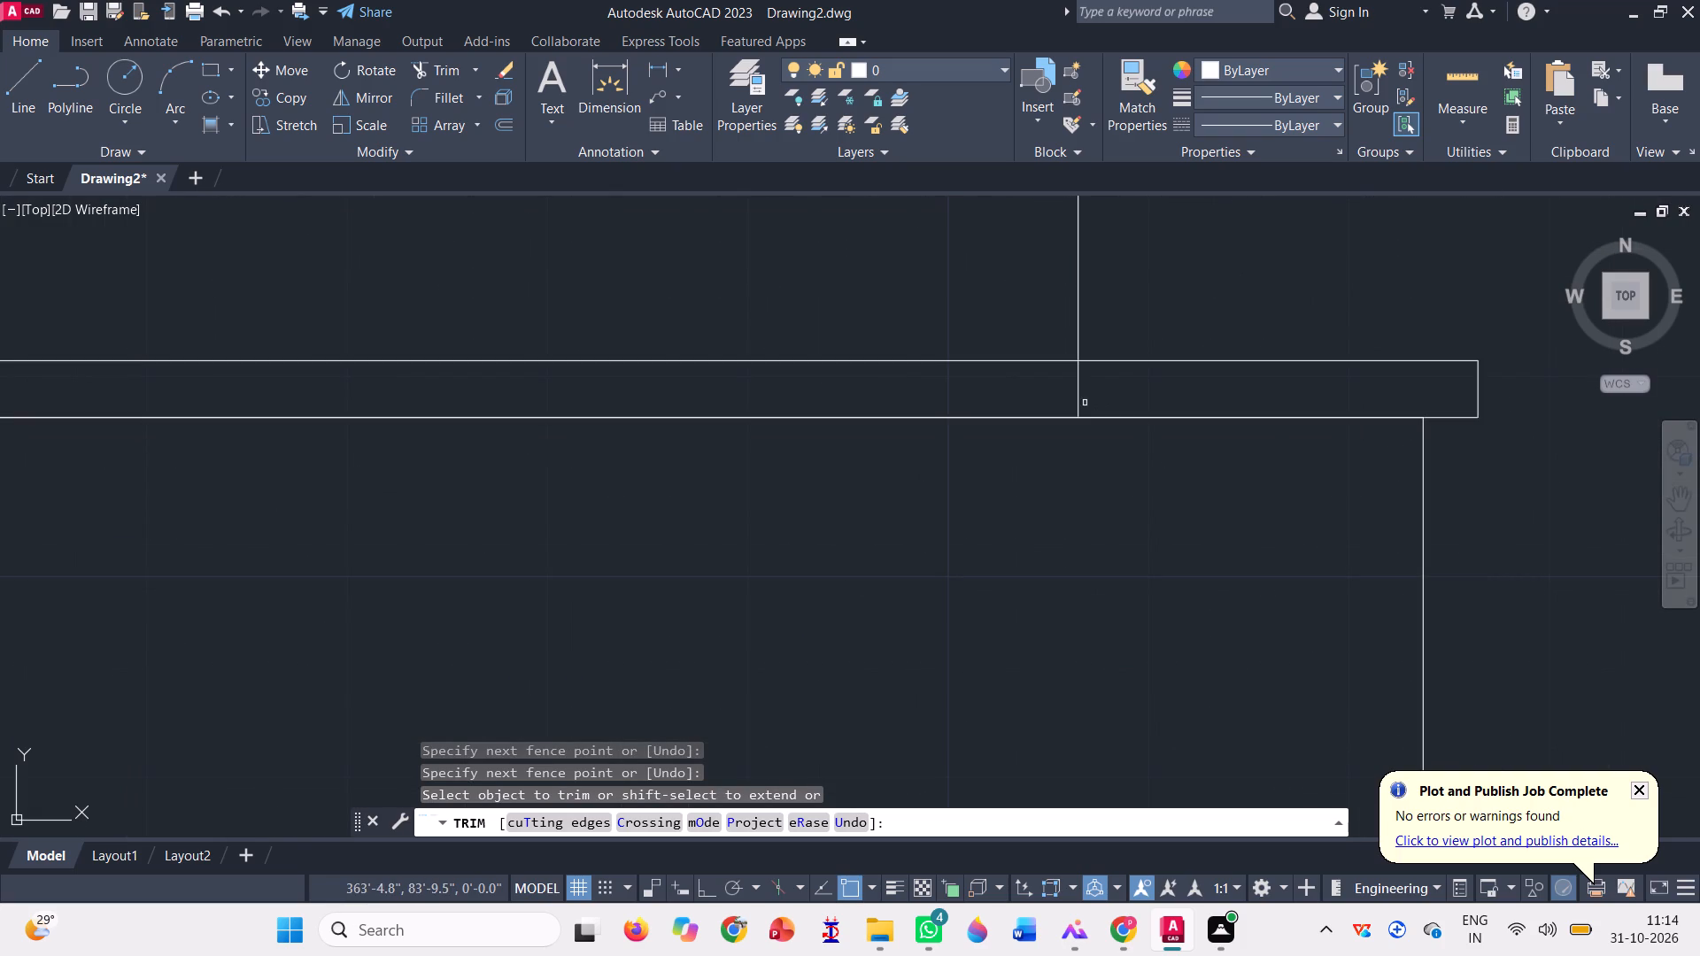
{"action": "left_click", "coordinate": [1083, 401]}
{"action": "left_click", "coordinate": [1040, 392]}
{"action": "scroll", "coordinate": [885, 439], "scroll_direction": "down", "scroll_amount": 5}
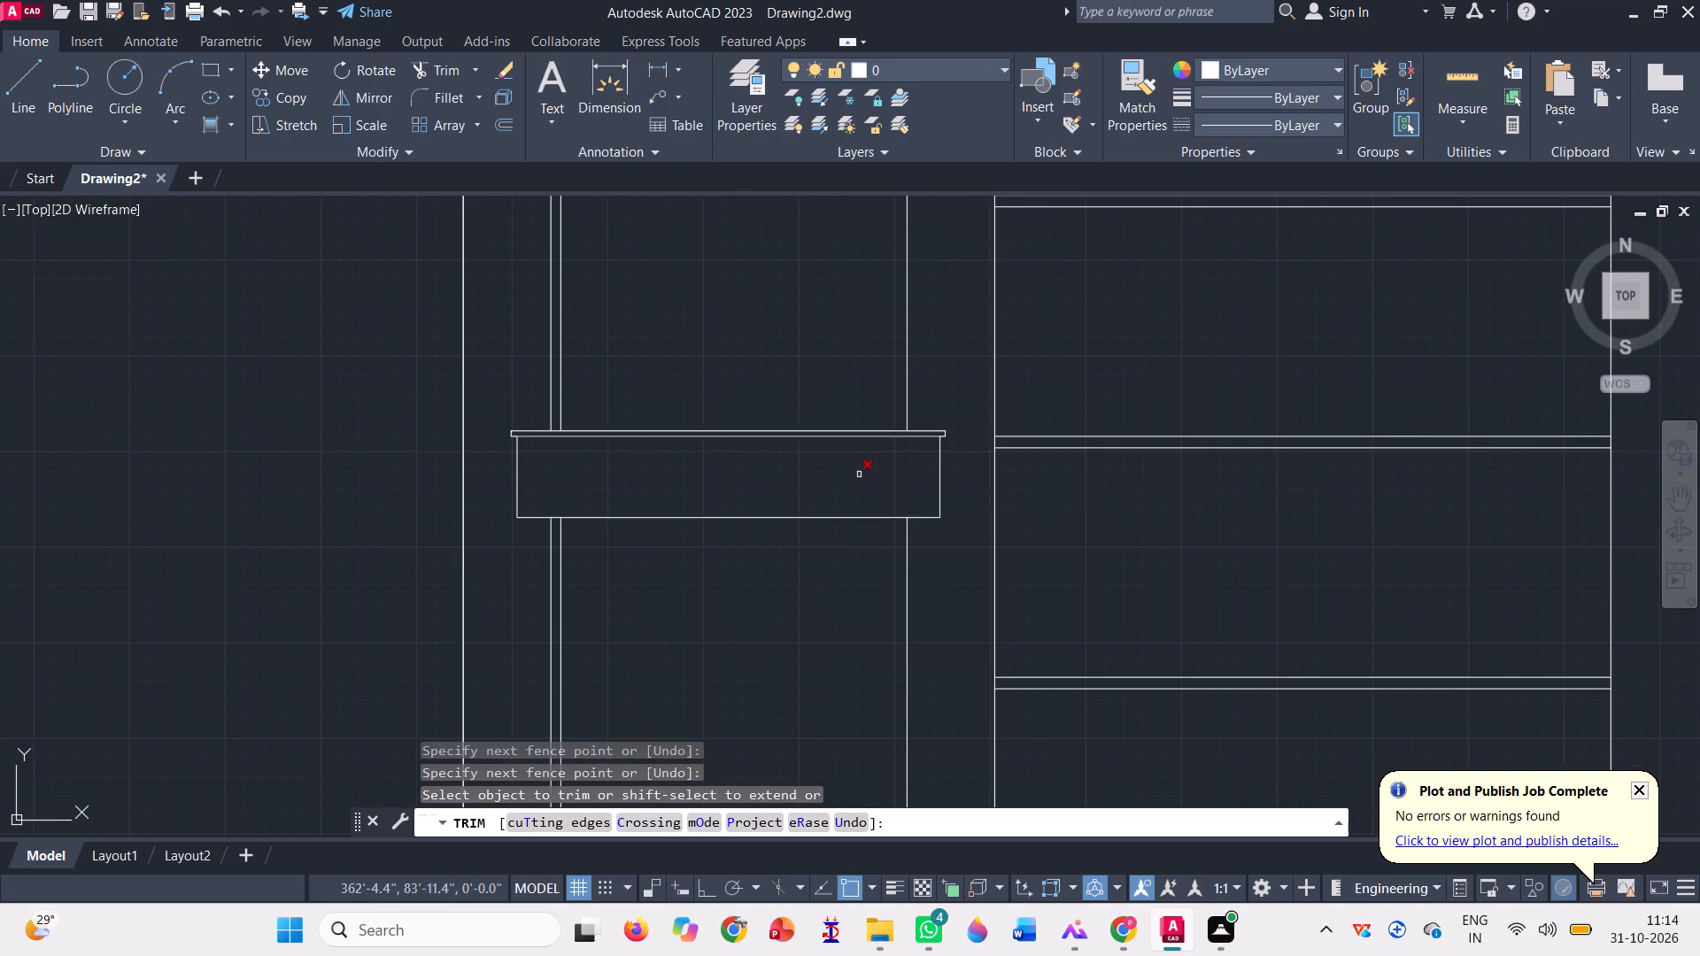
{"action": "key", "text": "Escape"}
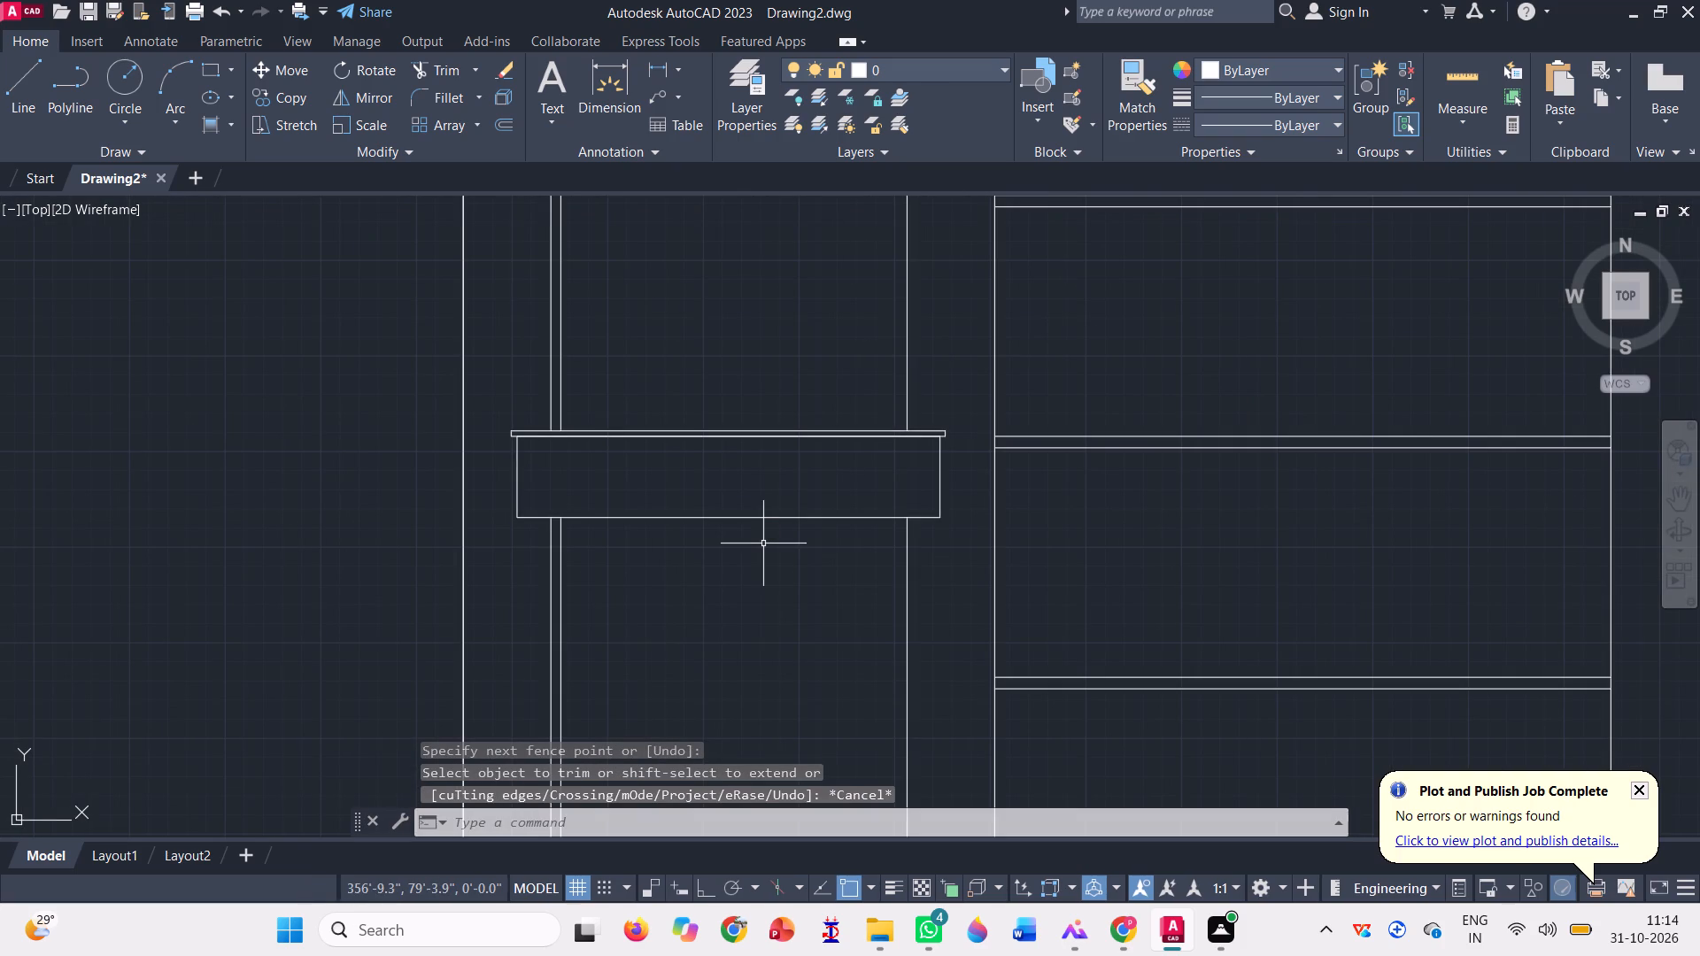
Draw a short sloping line from the box's lower-right corner down to the frame's right vertical line.
{"action": "left_click", "coordinate": [28, 96]}
{"action": "scroll", "coordinate": [949, 505], "scroll_direction": "up", "scroll_amount": 1}
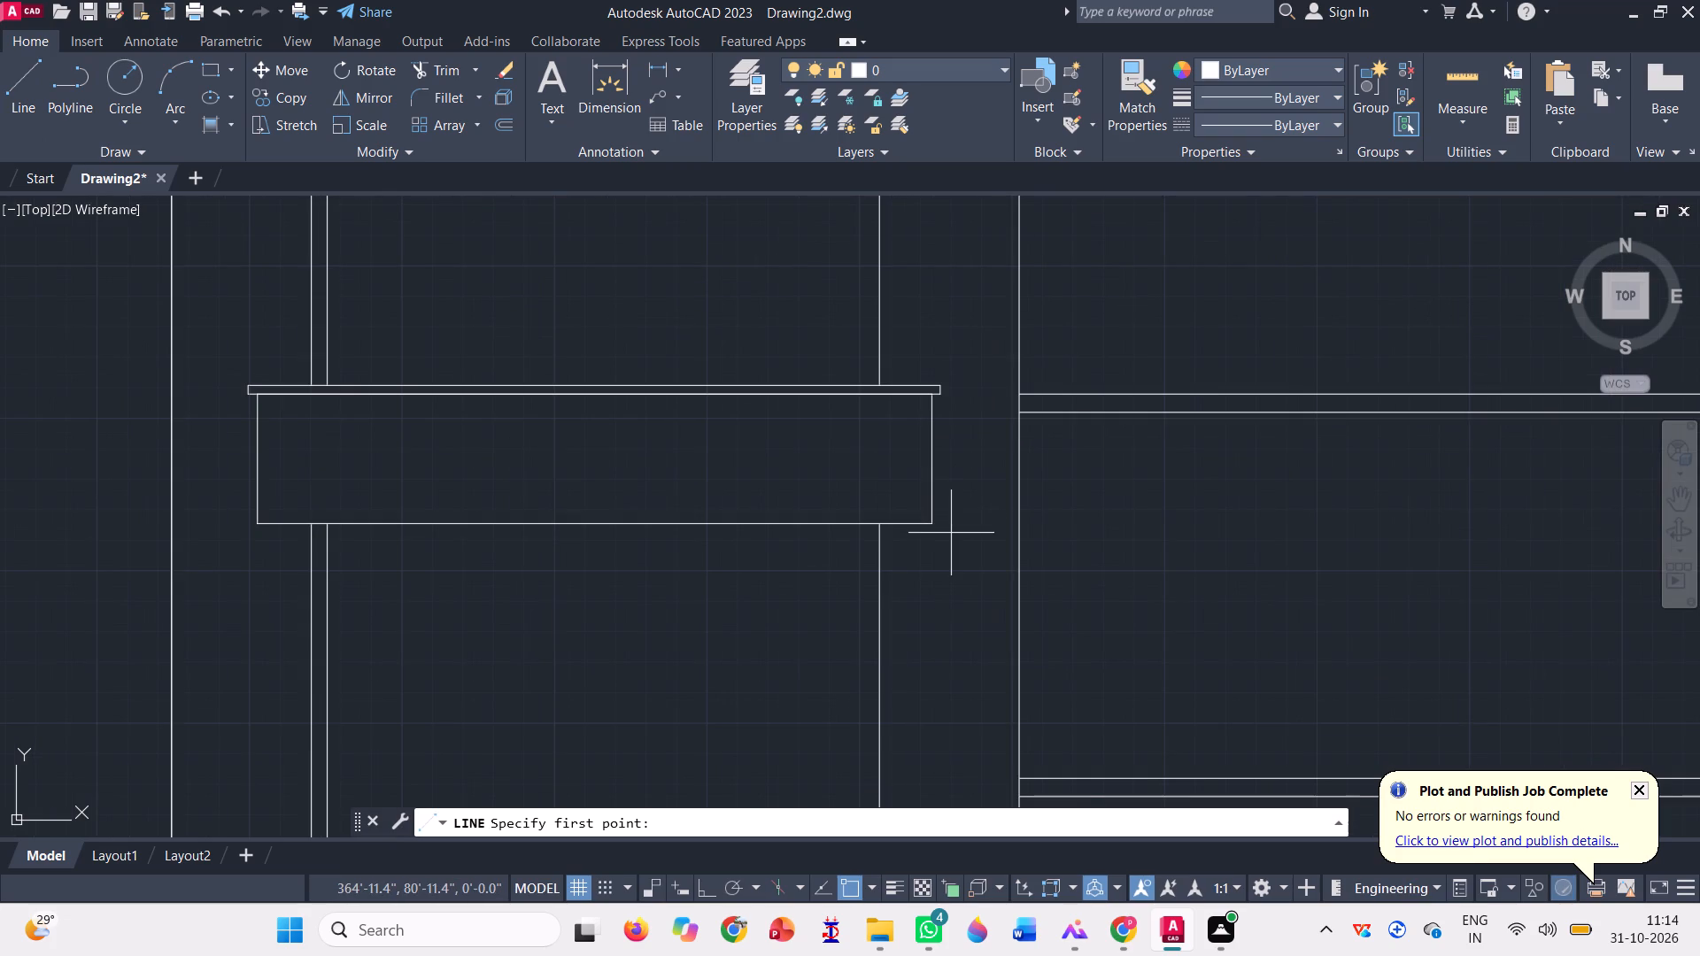
{"action": "left_click", "coordinate": [932, 528]}
{"action": "scroll", "coordinate": [892, 551], "scroll_direction": "up", "scroll_amount": 2}
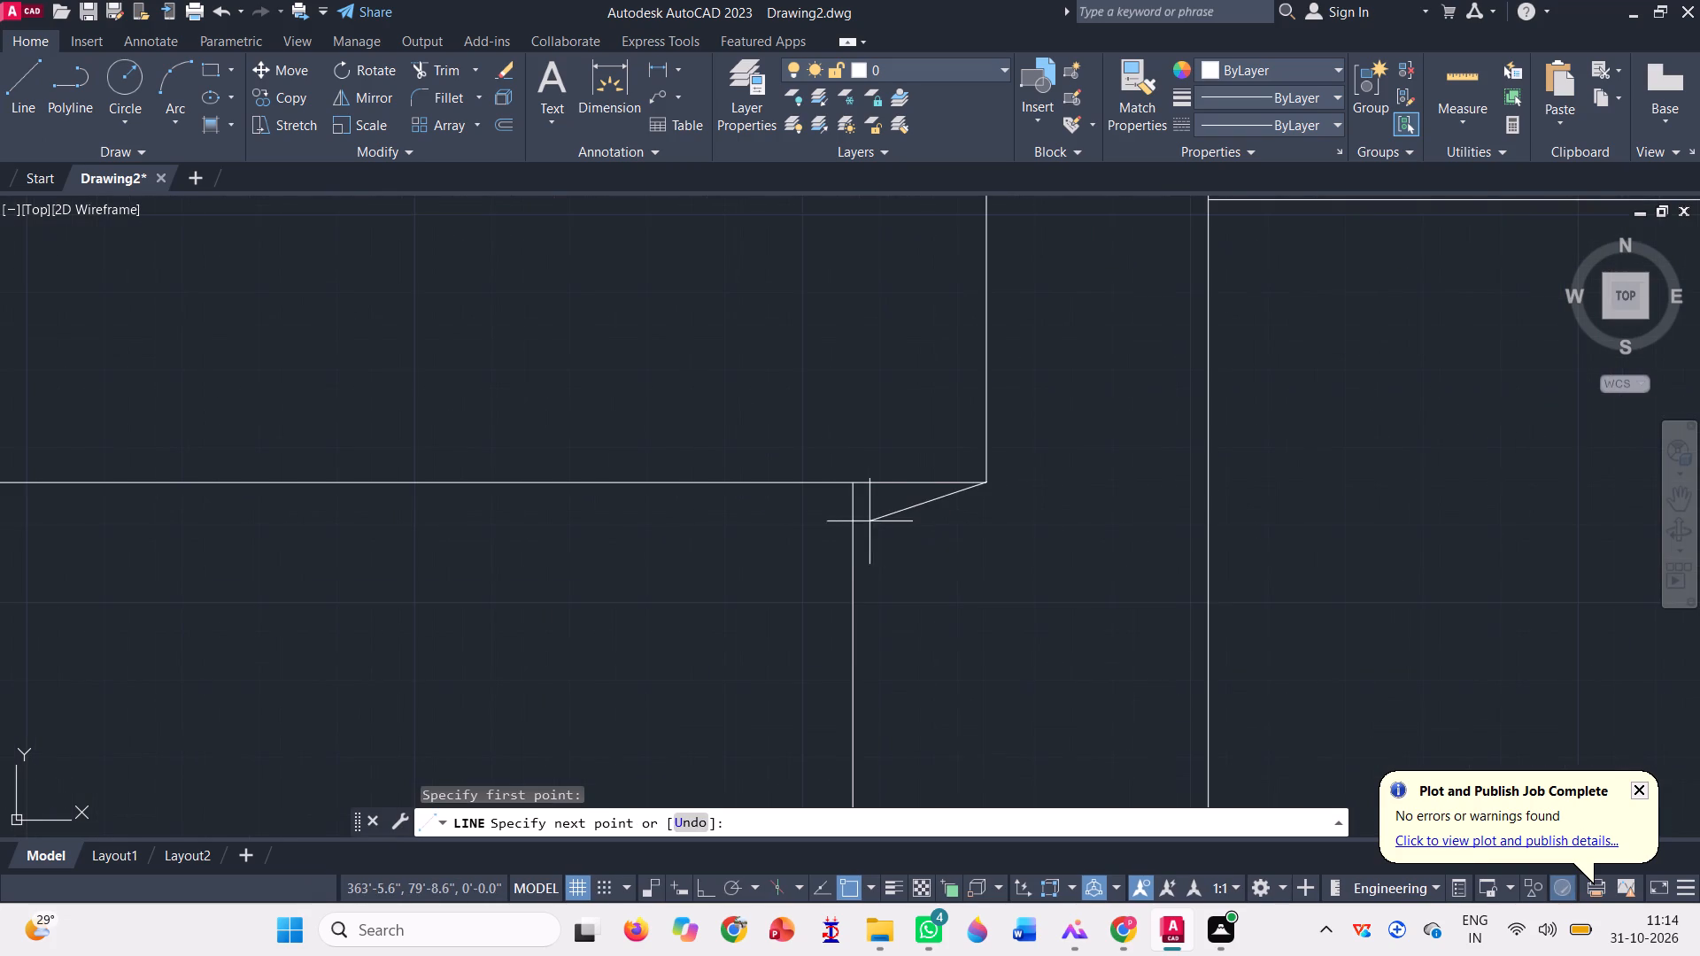
{"action": "left_click", "coordinate": [854, 524]}
{"action": "scroll", "coordinate": [932, 526], "scroll_direction": "down", "scroll_amount": 3}
{"action": "scroll", "coordinate": [923, 529], "scroll_direction": "up", "scroll_amount": 4}
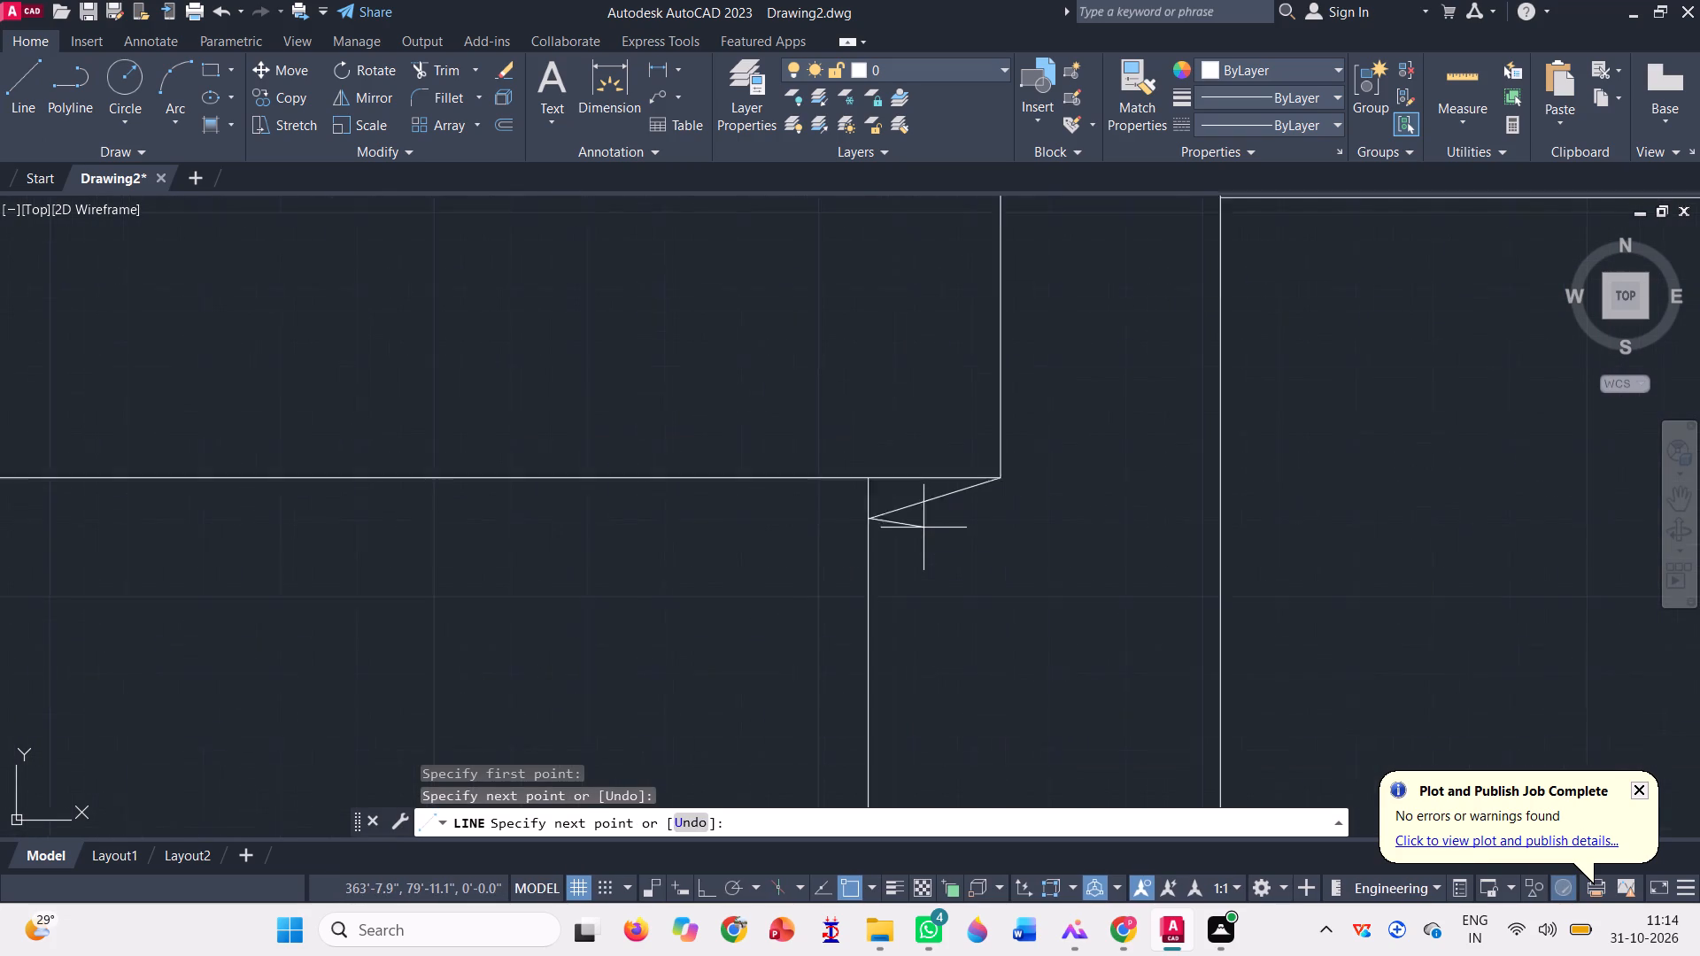
{"action": "key", "text": "space"}
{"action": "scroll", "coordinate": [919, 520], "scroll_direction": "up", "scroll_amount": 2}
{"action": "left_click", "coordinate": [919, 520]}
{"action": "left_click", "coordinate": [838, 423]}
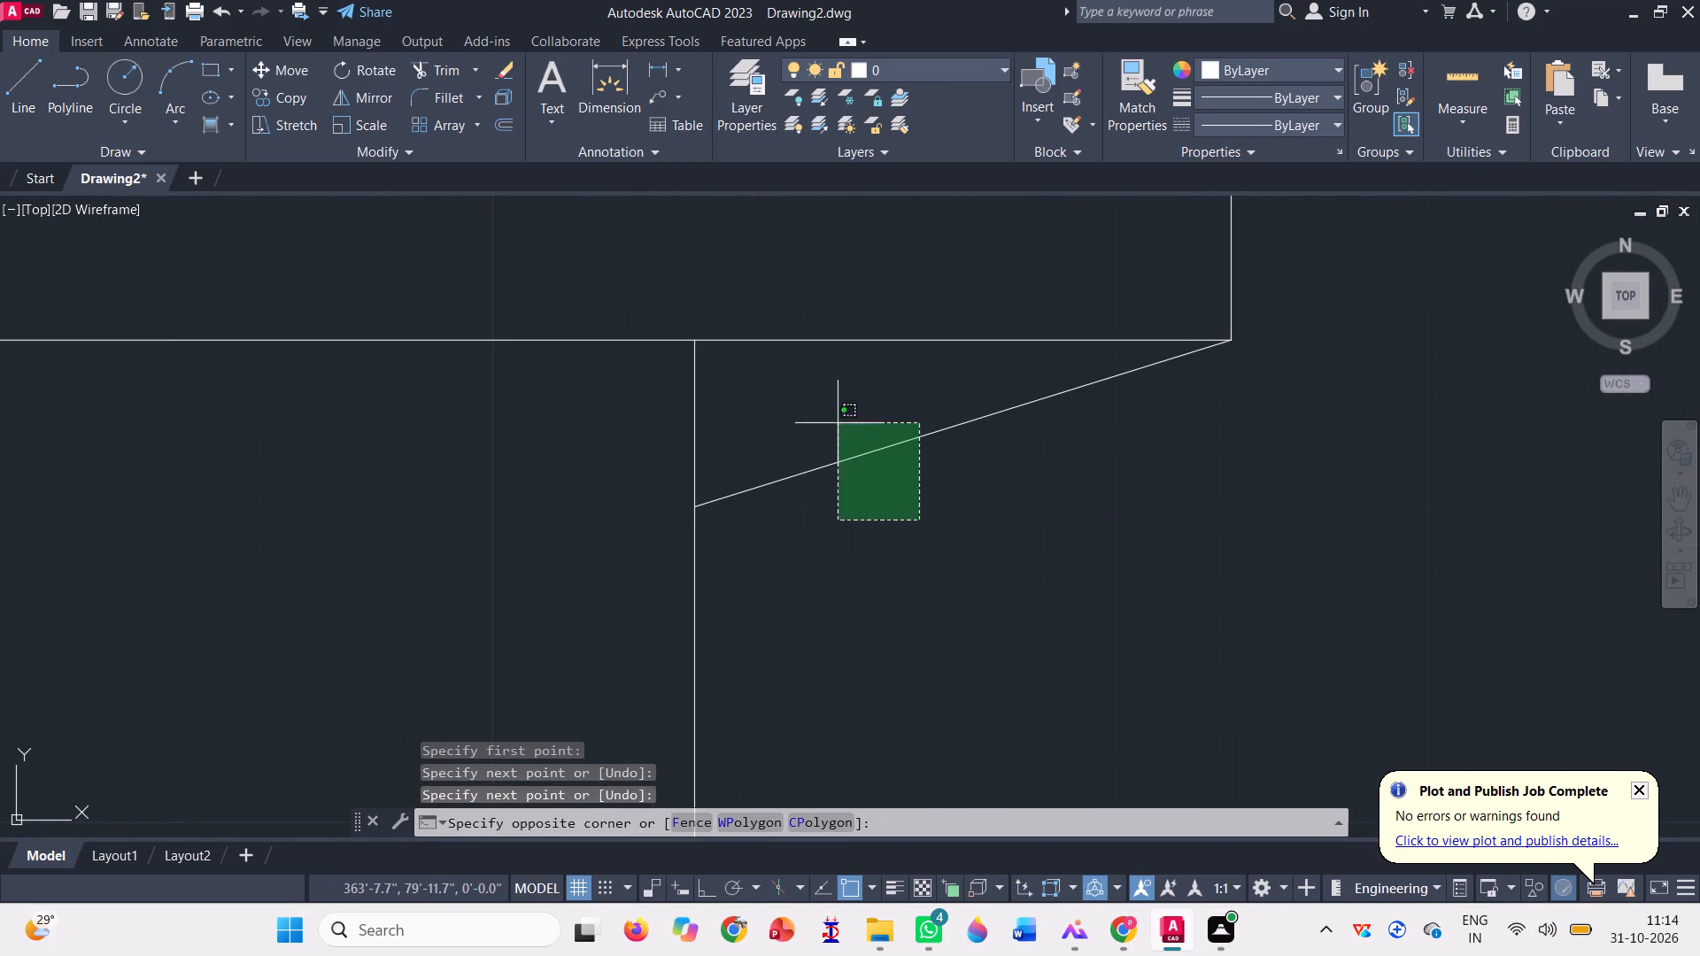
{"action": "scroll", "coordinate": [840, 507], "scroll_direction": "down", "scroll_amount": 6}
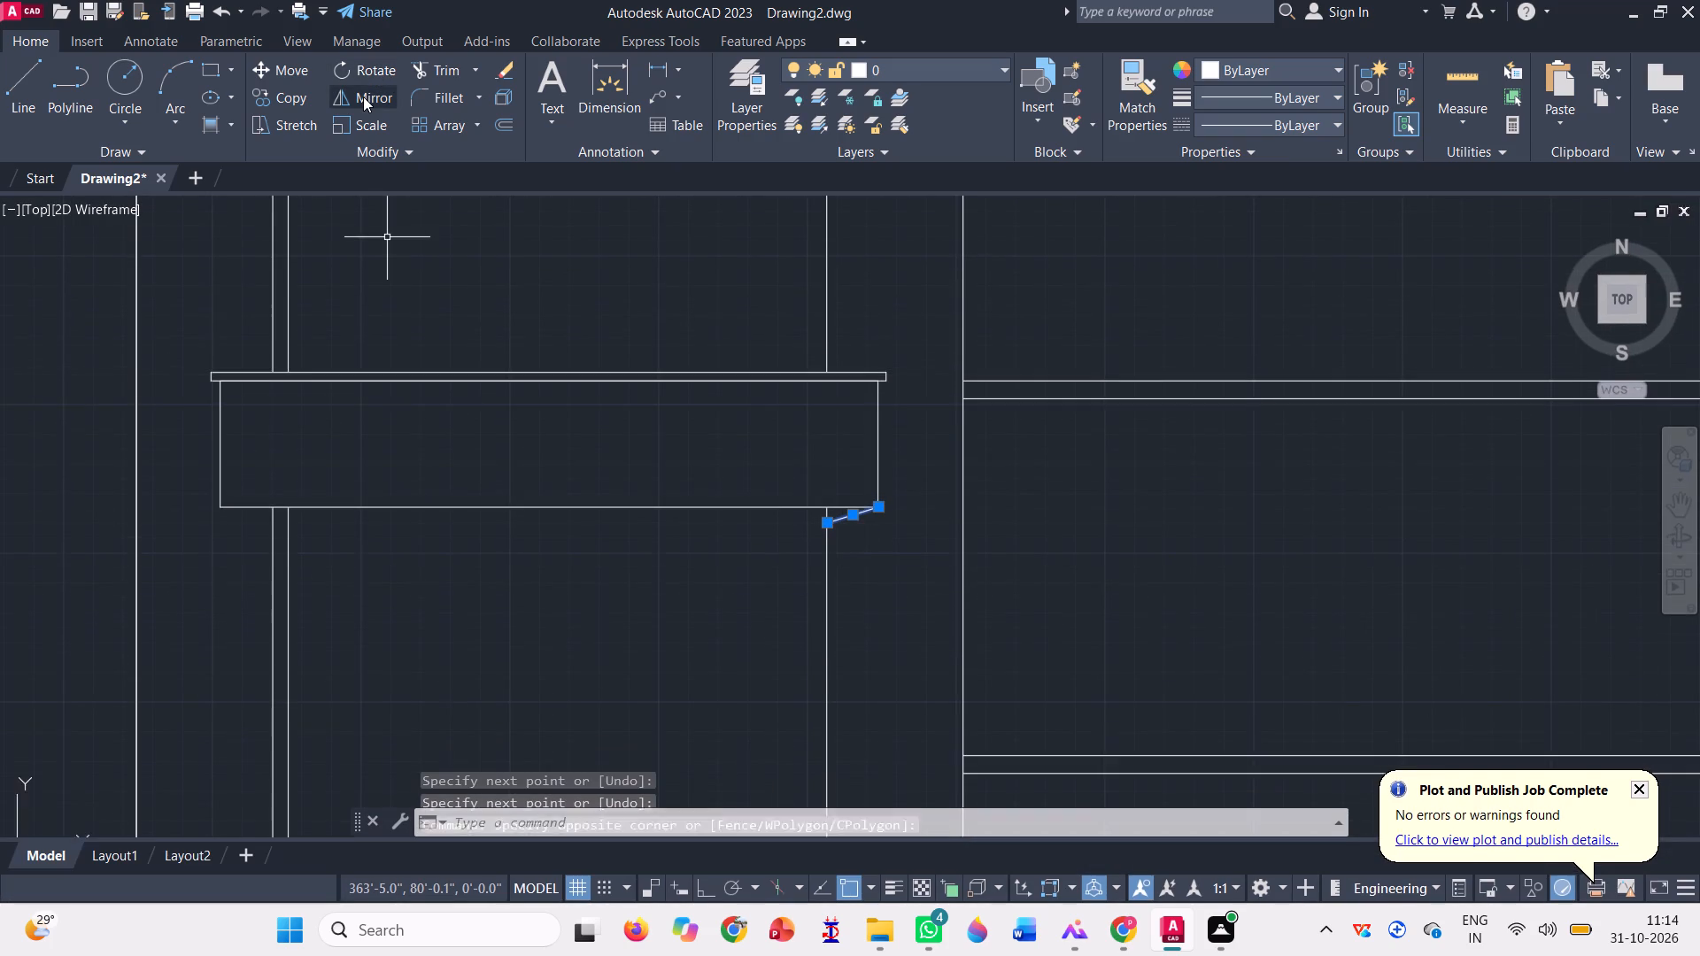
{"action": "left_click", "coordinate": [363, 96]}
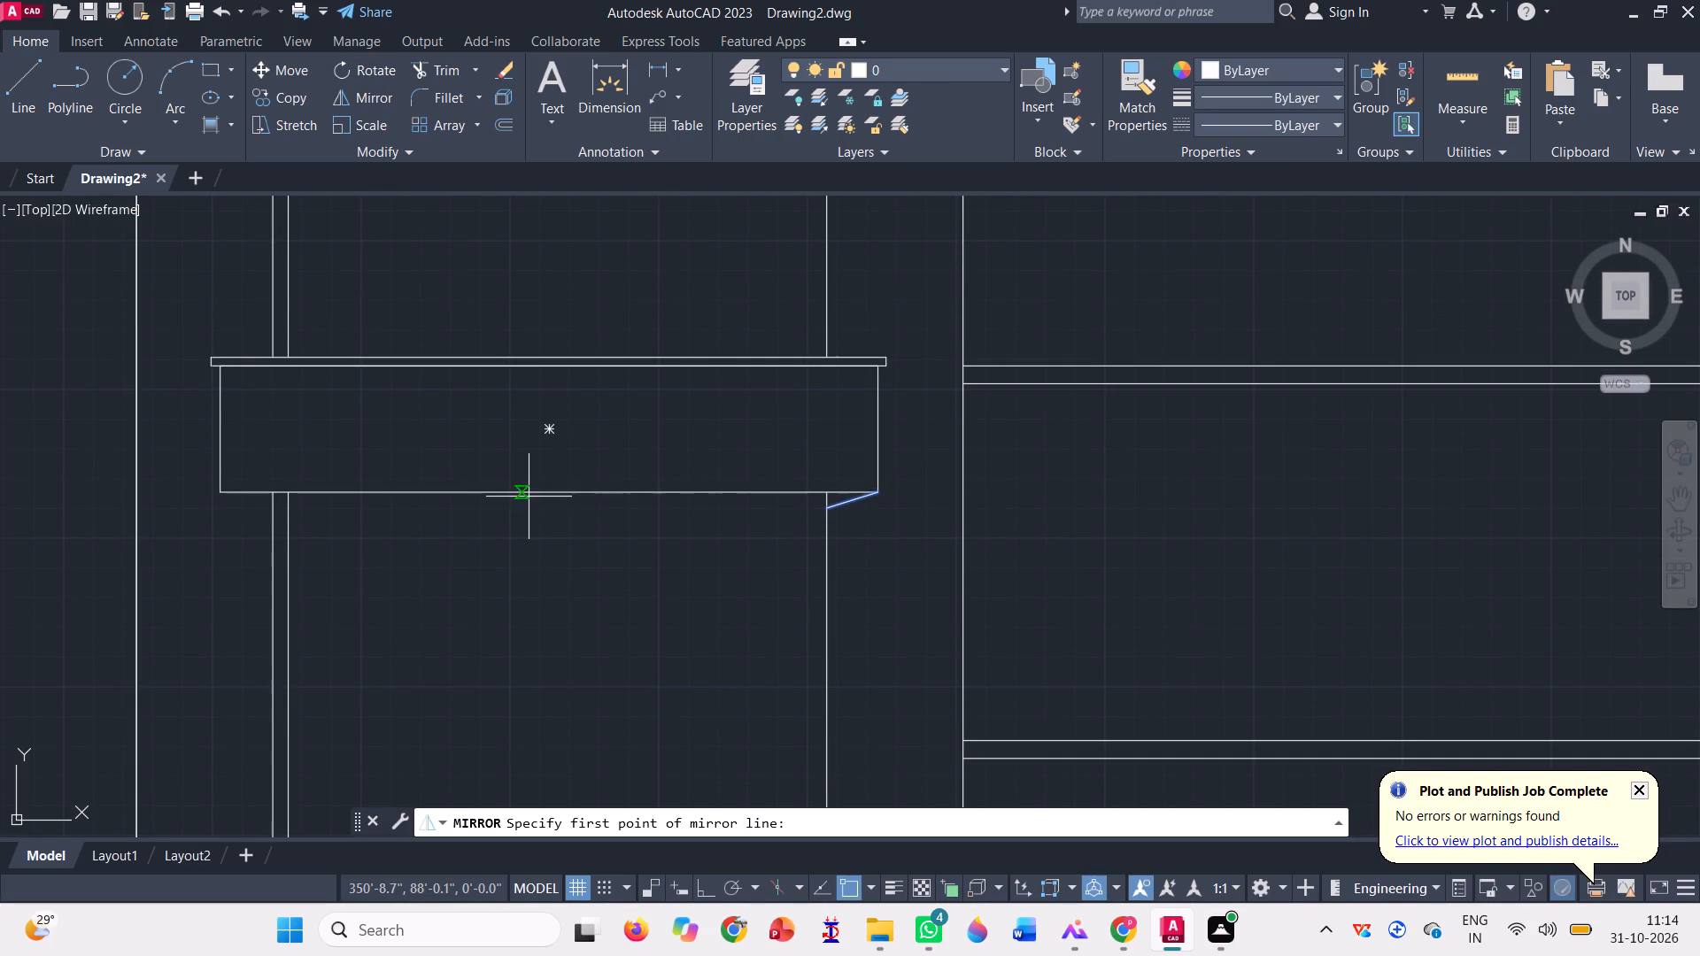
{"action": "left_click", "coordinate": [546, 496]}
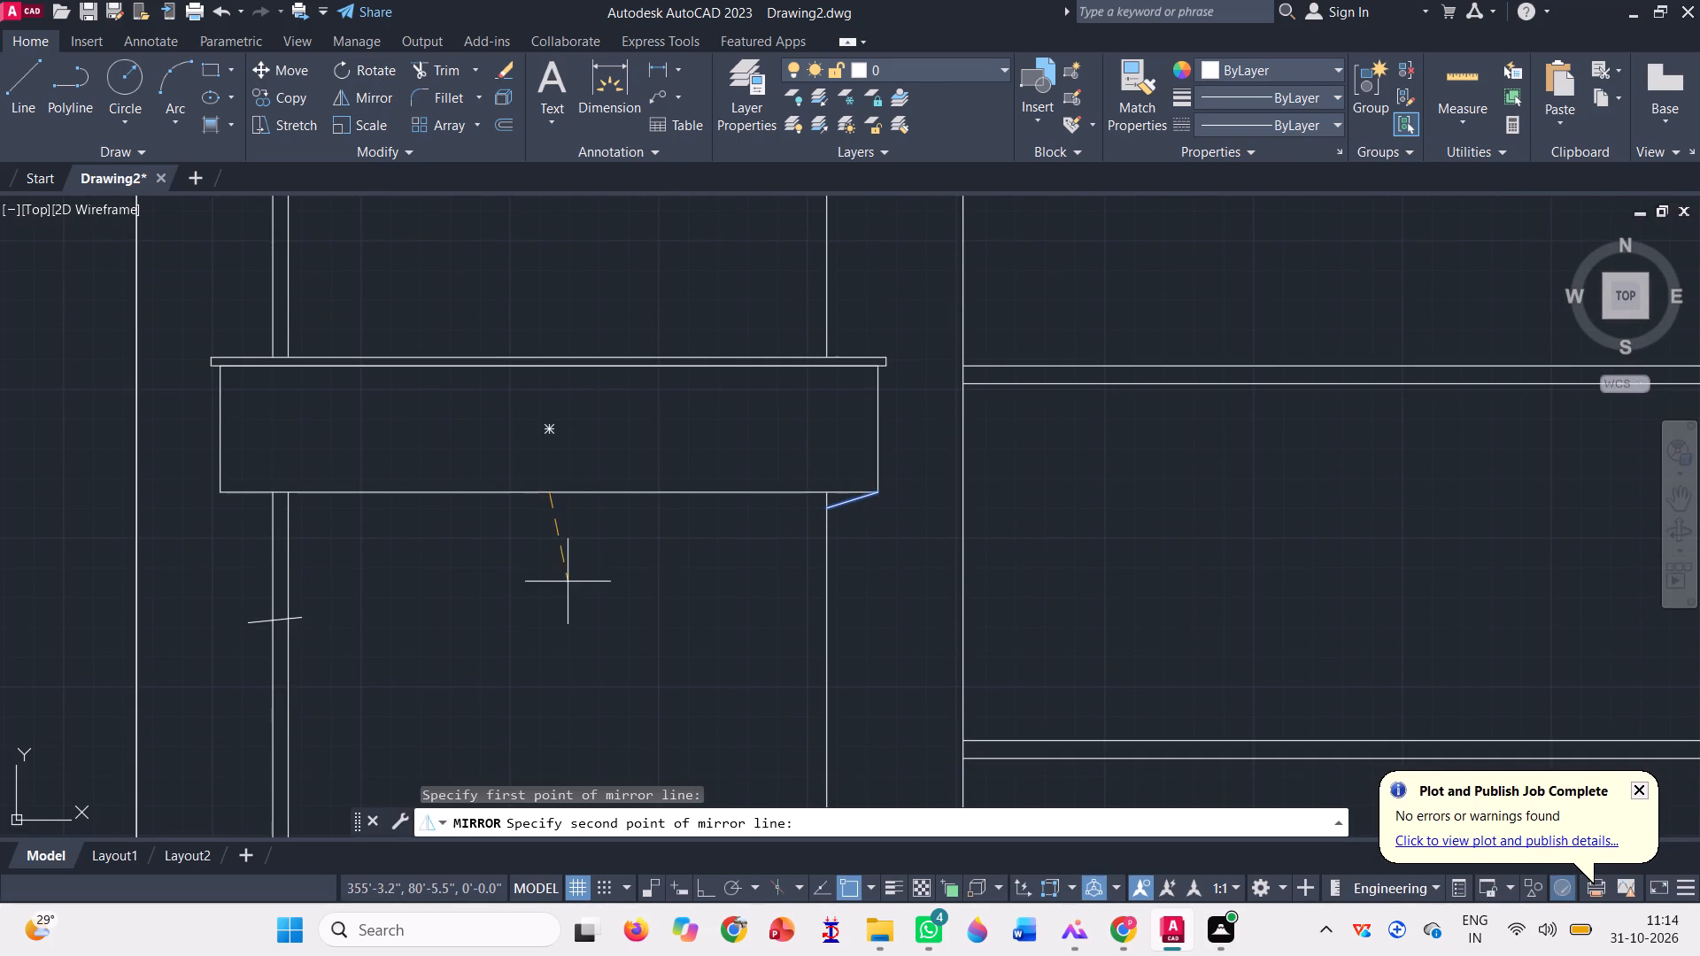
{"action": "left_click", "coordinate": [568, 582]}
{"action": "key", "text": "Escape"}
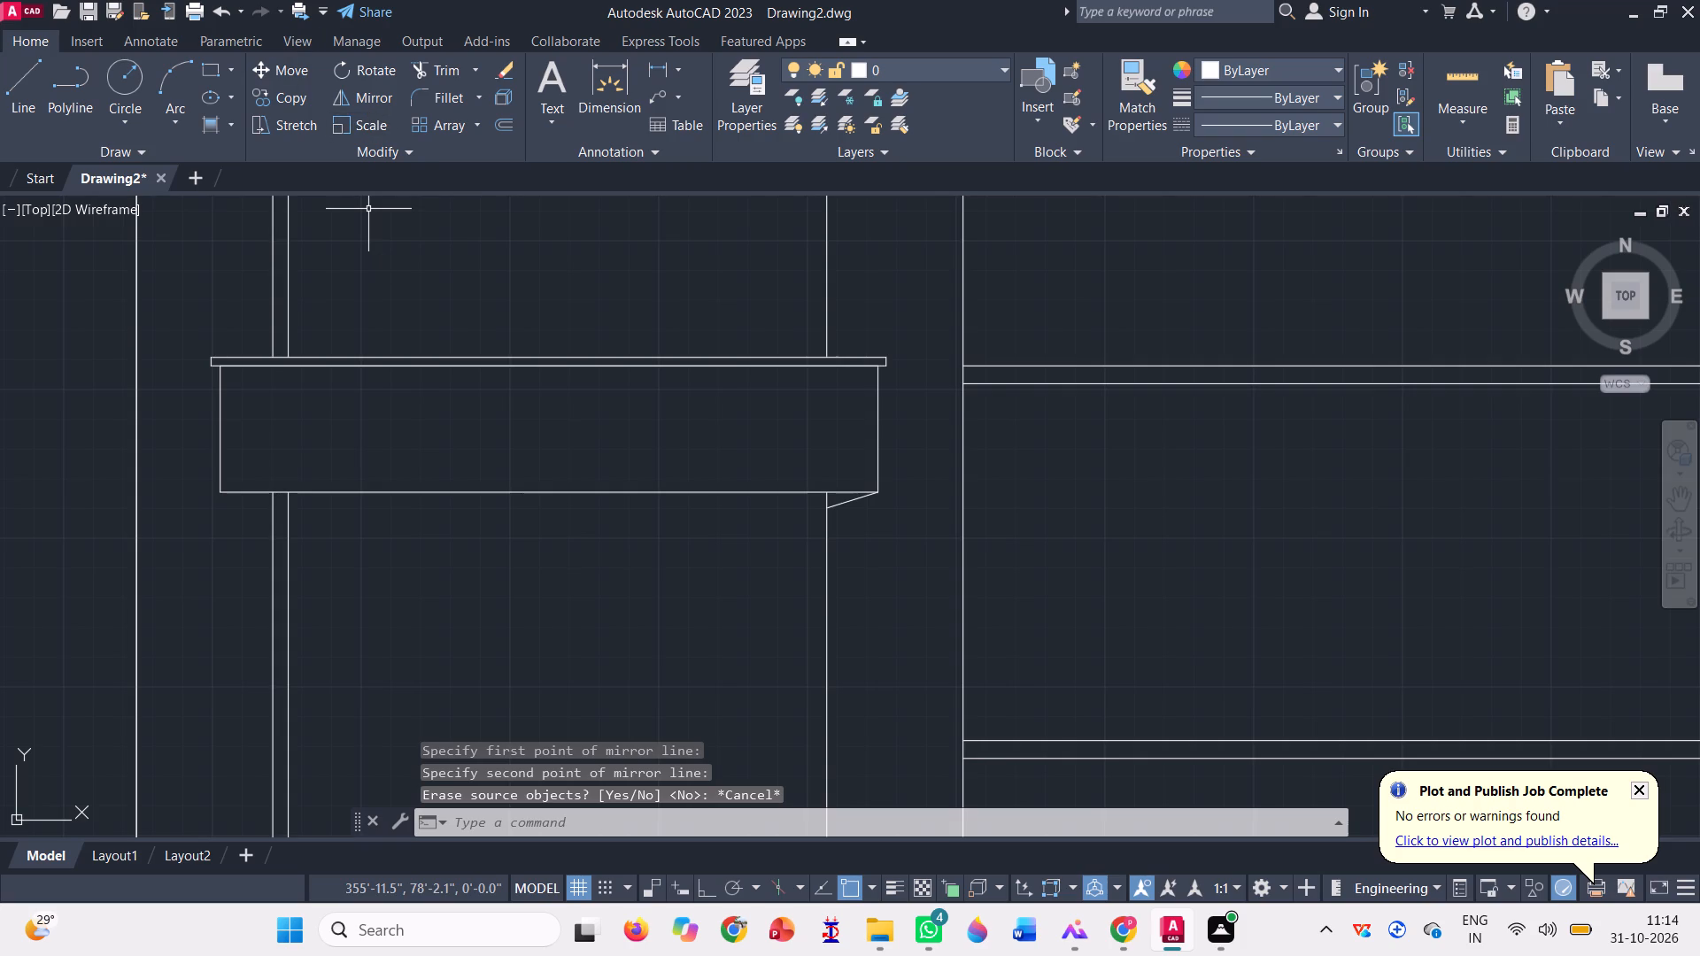
Mirror the short sloping line under the box's lower-right corner about the box's vertical centreline, keeping the original.
{"action": "left_click", "coordinate": [375, 105]}
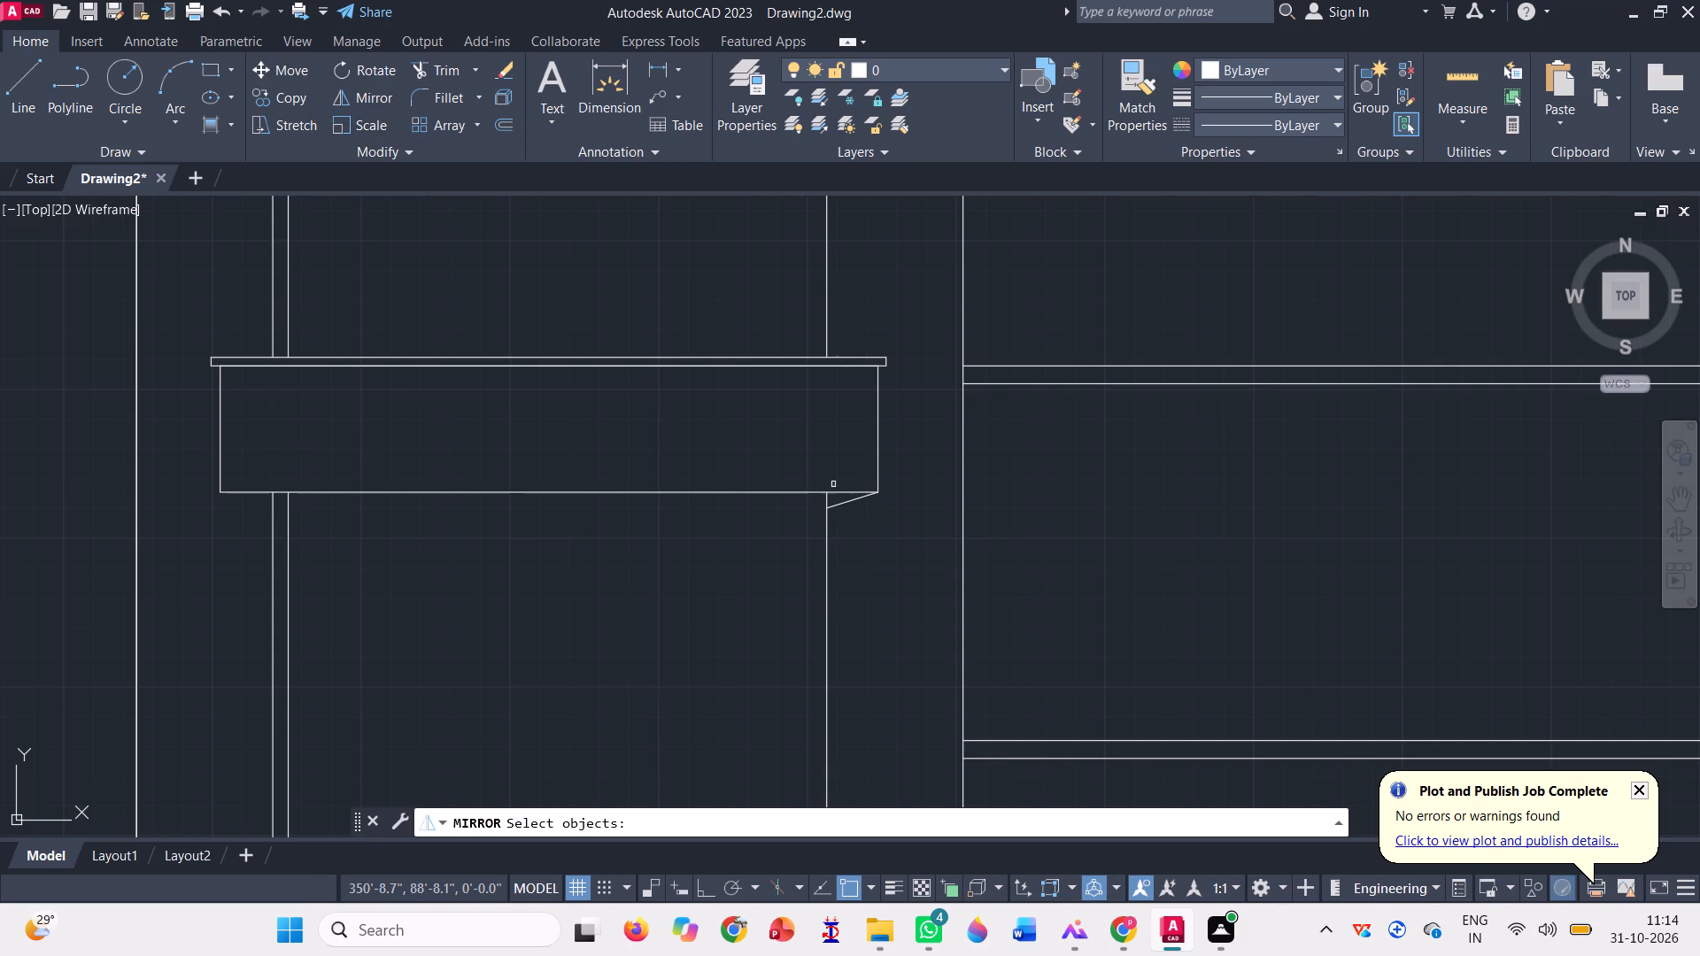
{"action": "scroll", "coordinate": [838, 484], "scroll_direction": "up", "scroll_amount": 2}
{"action": "left_click", "coordinate": [876, 529]}
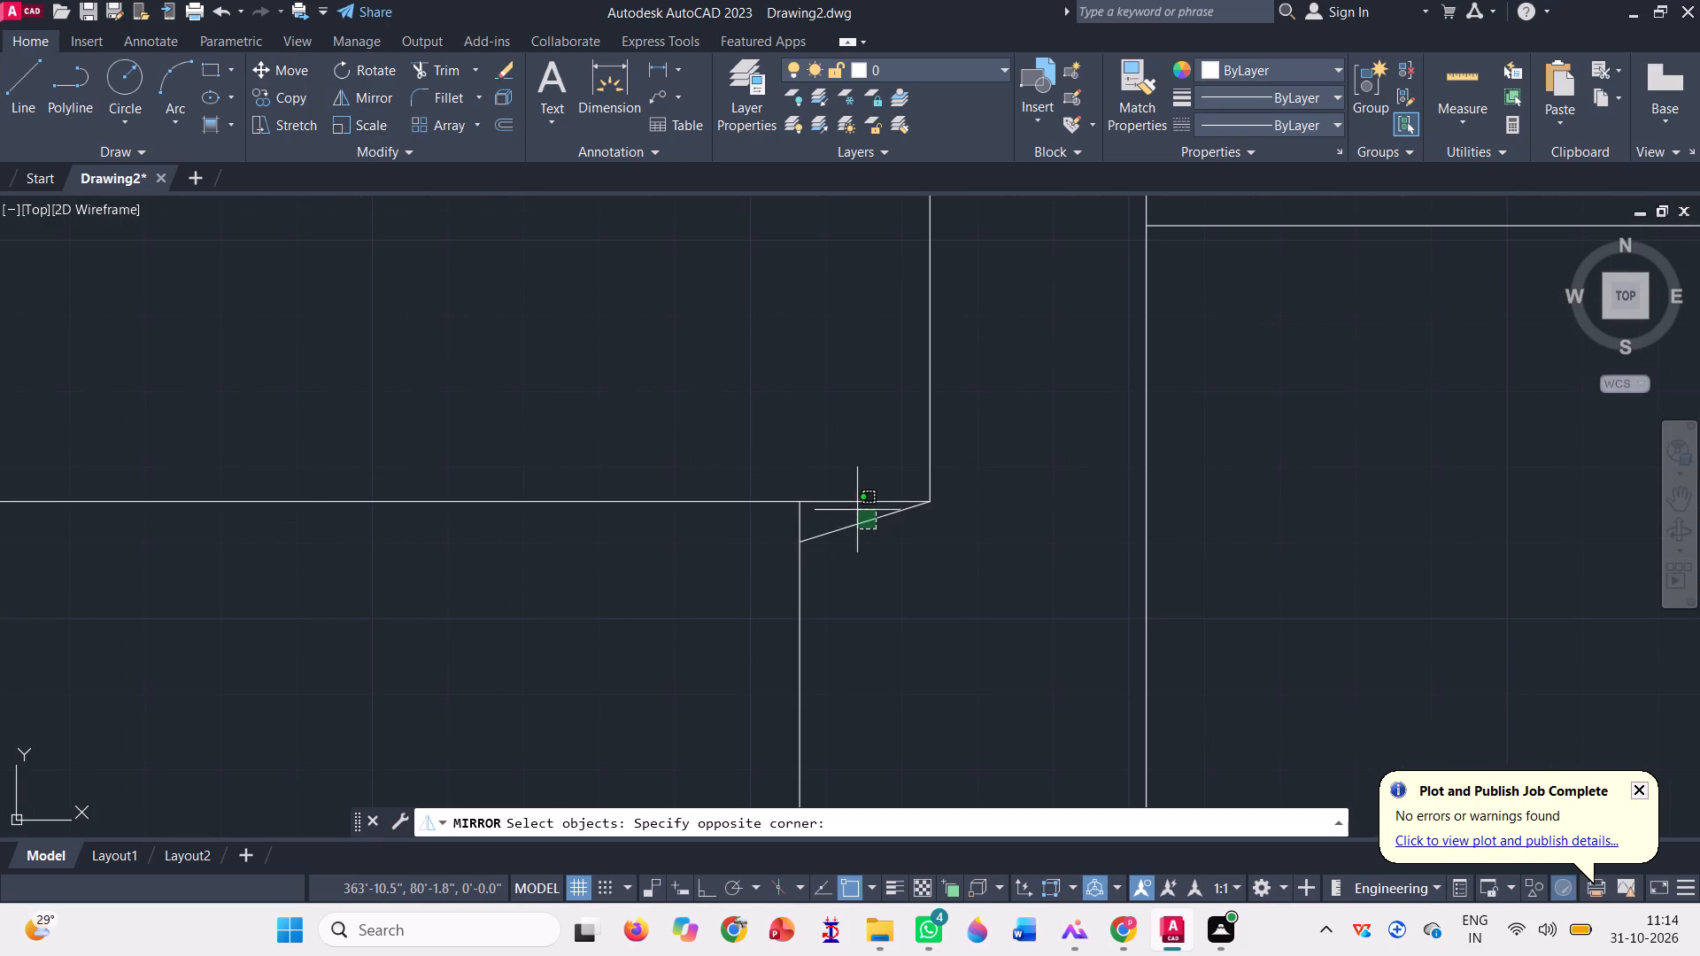
{"action": "left_click", "coordinate": [855, 515]}
{"action": "scroll", "coordinate": [928, 567], "scroll_direction": "down", "scroll_amount": 2}
{"action": "key", "text": "space"}
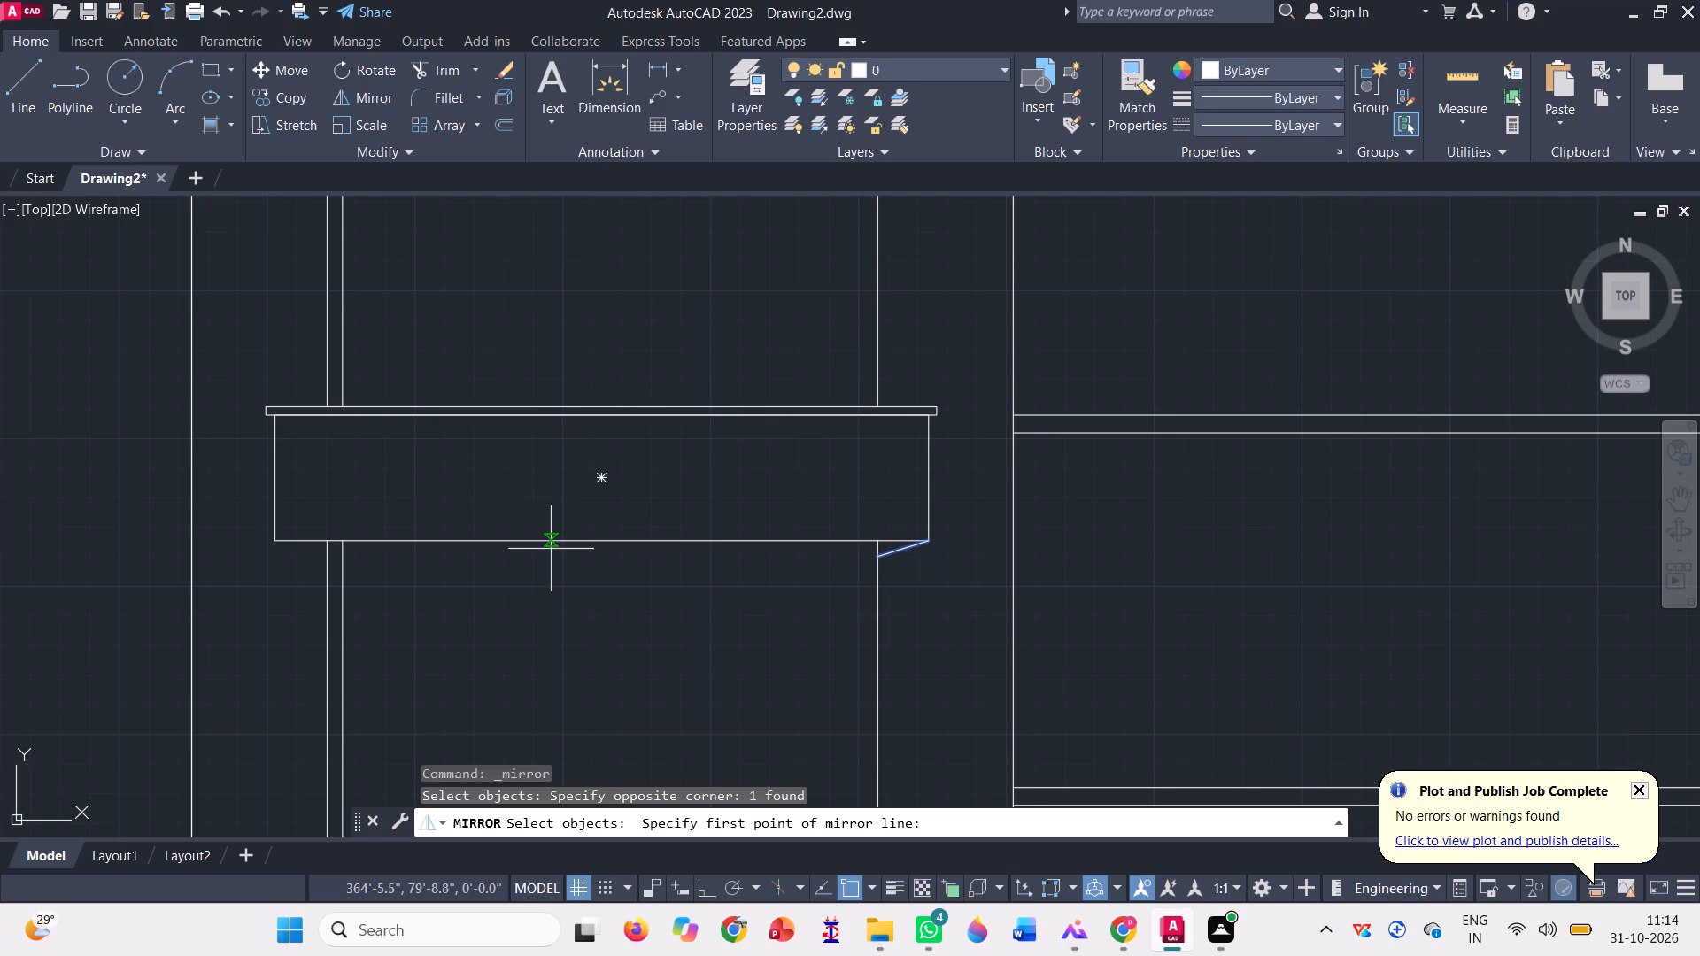
{"action": "left_click", "coordinate": [595, 537]}
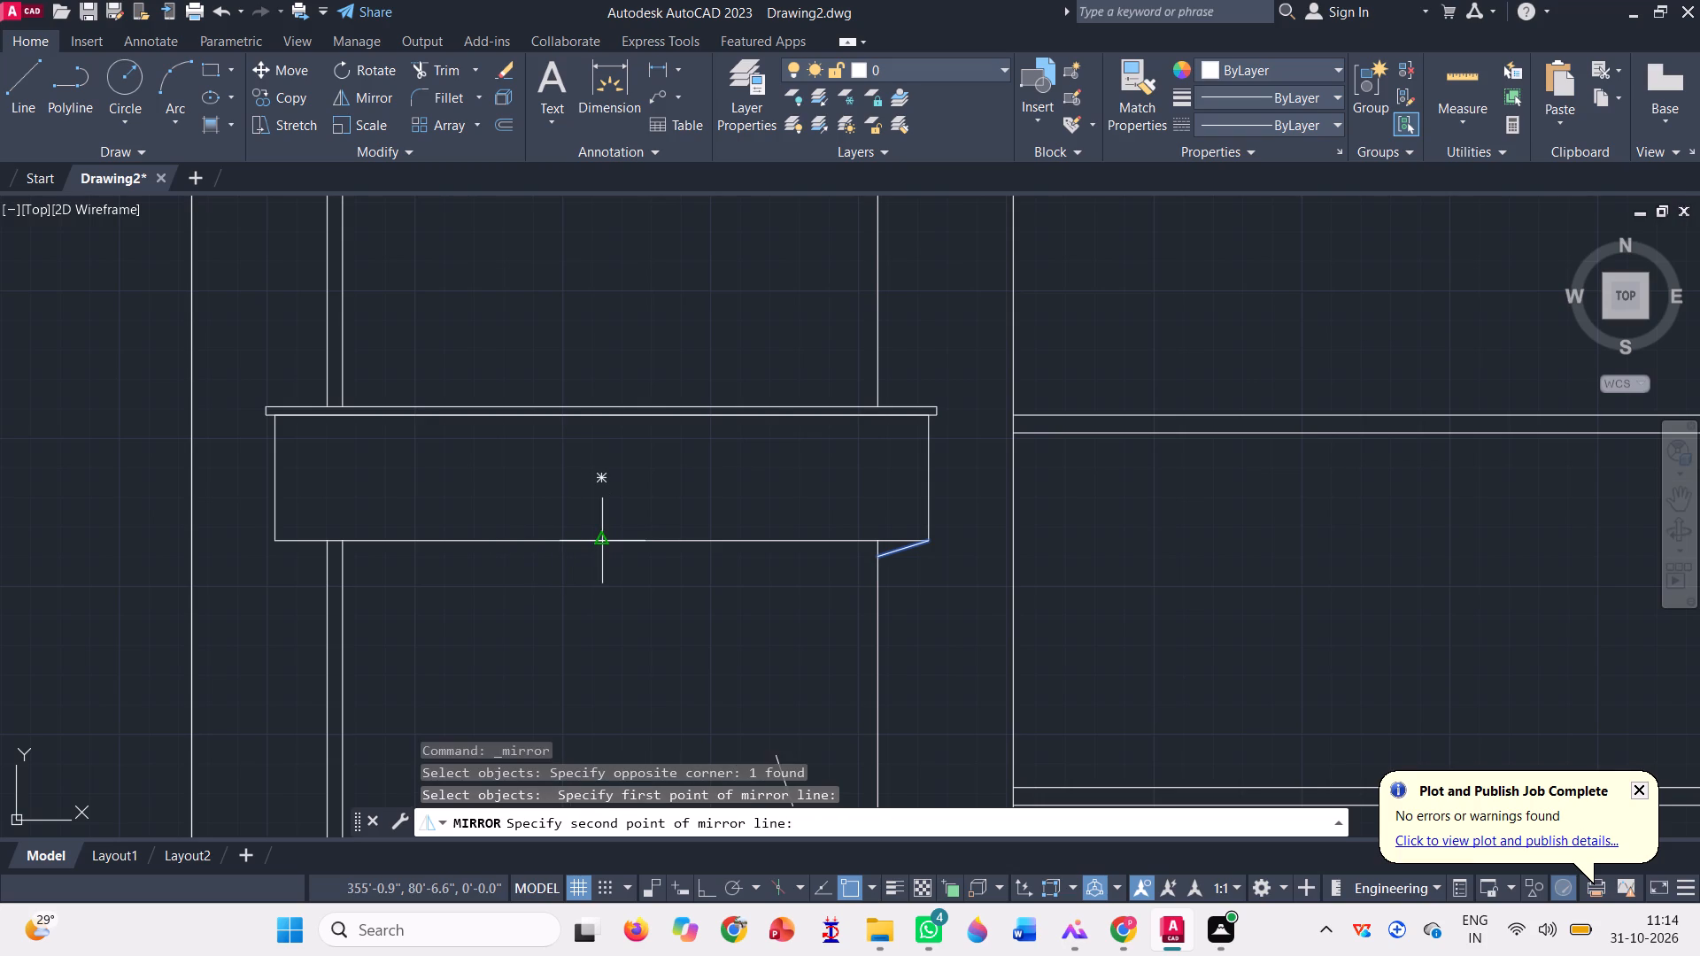
{"action": "key", "text": "F8"}
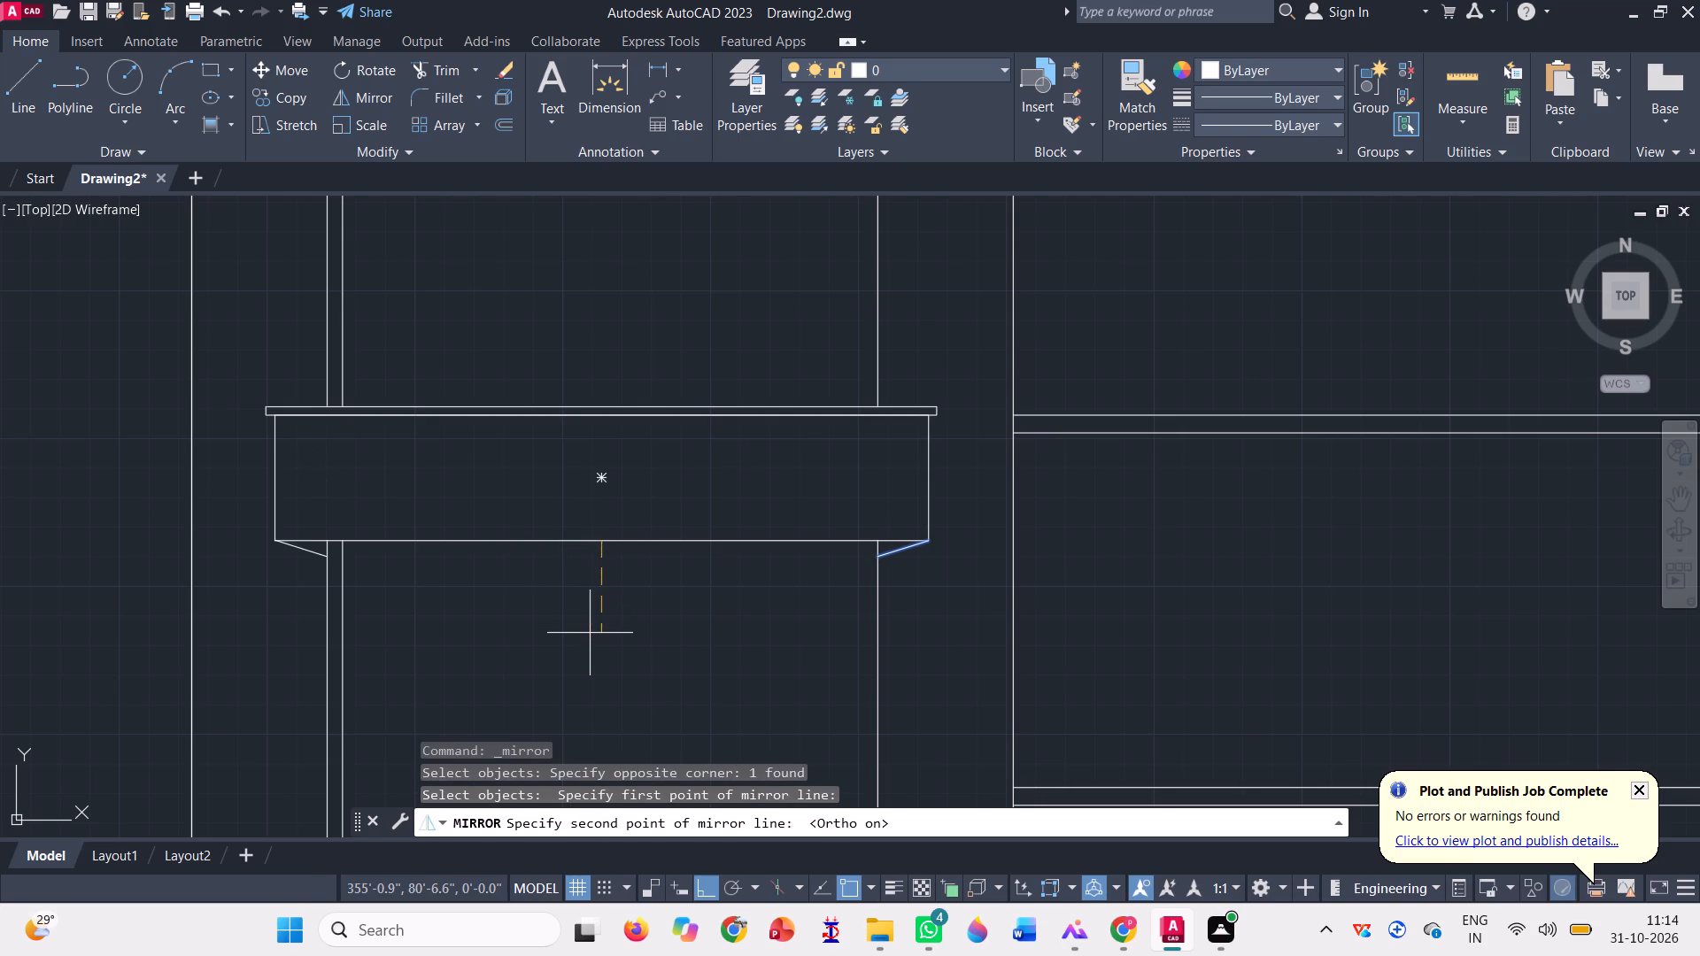
{"action": "left_click", "coordinate": [590, 633]}
{"action": "key", "text": "space"}
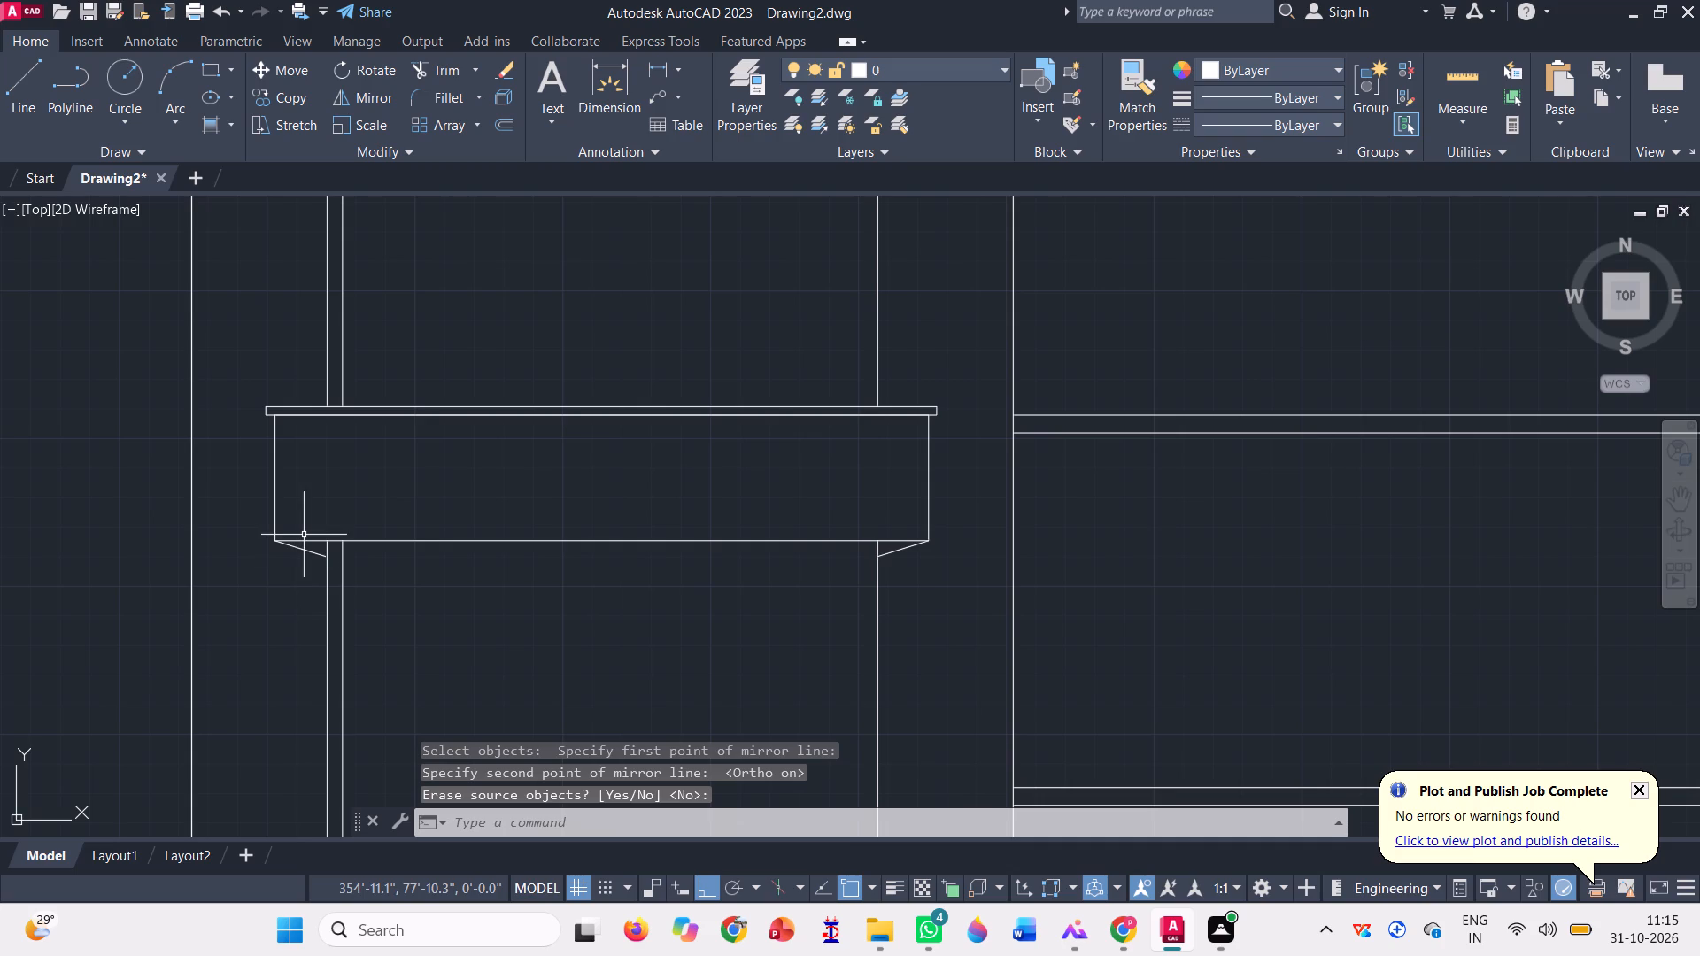
Delete the inner of the frame's two left vertical lines below the box.
{"action": "scroll", "coordinate": [398, 495], "scroll_direction": "down", "scroll_amount": 1}
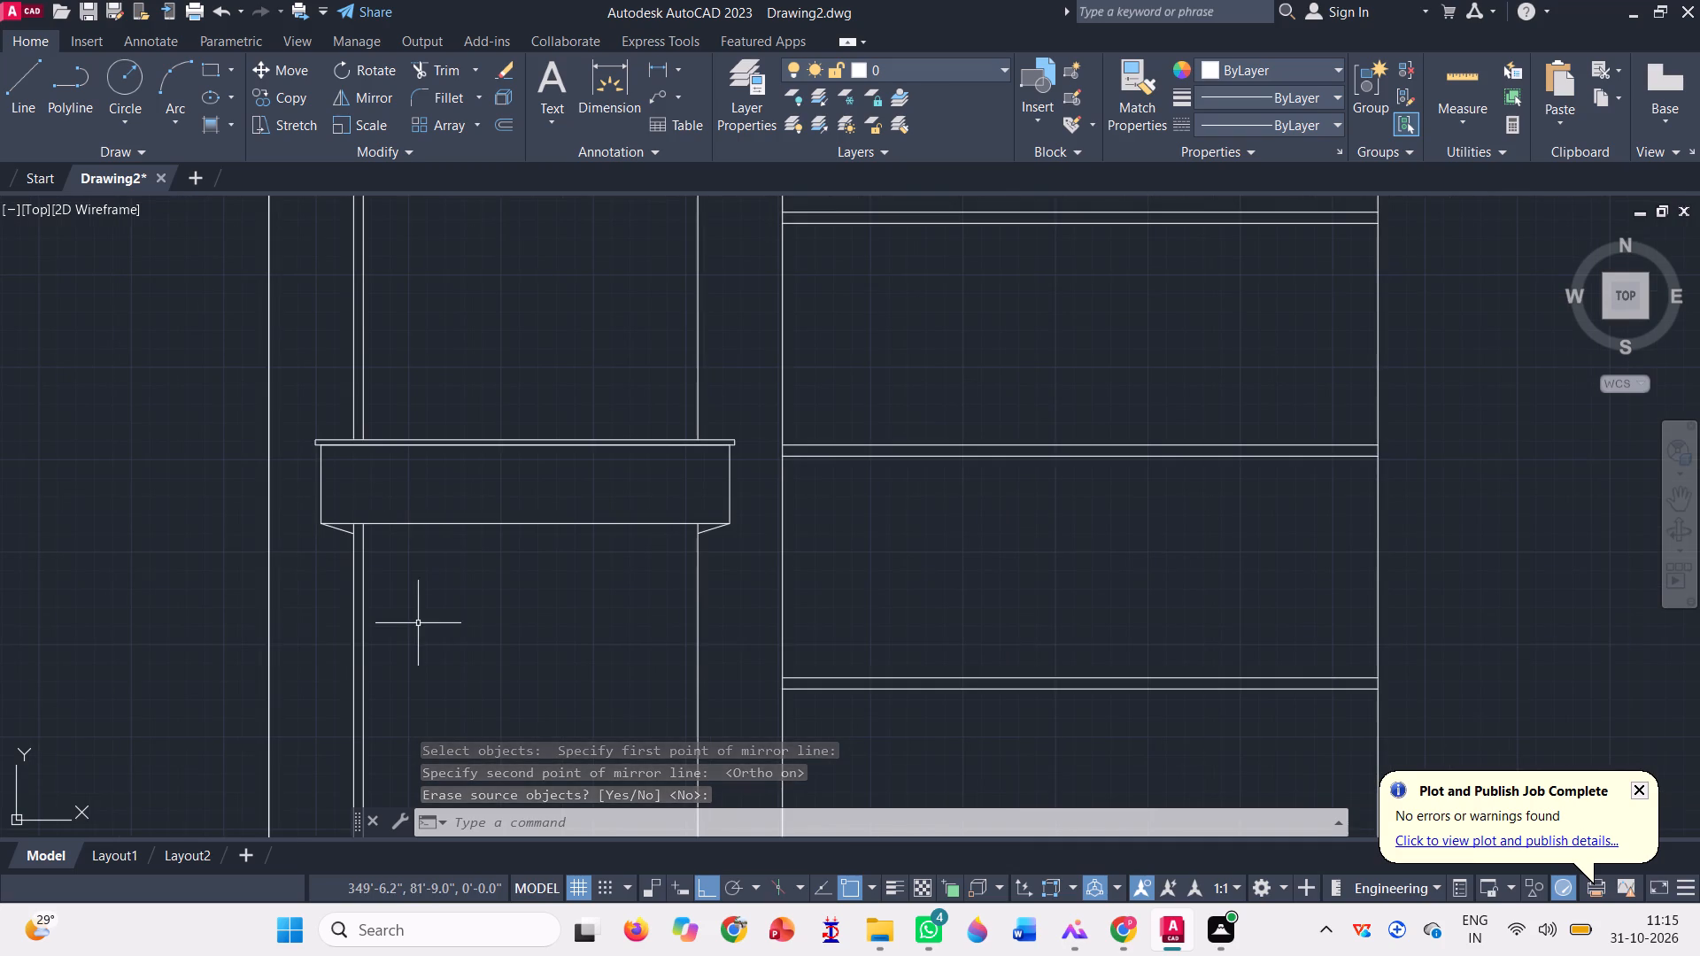
{"action": "left_click", "coordinate": [360, 582]}
{"action": "scroll", "coordinate": [390, 552], "scroll_direction": "down", "scroll_amount": 1}
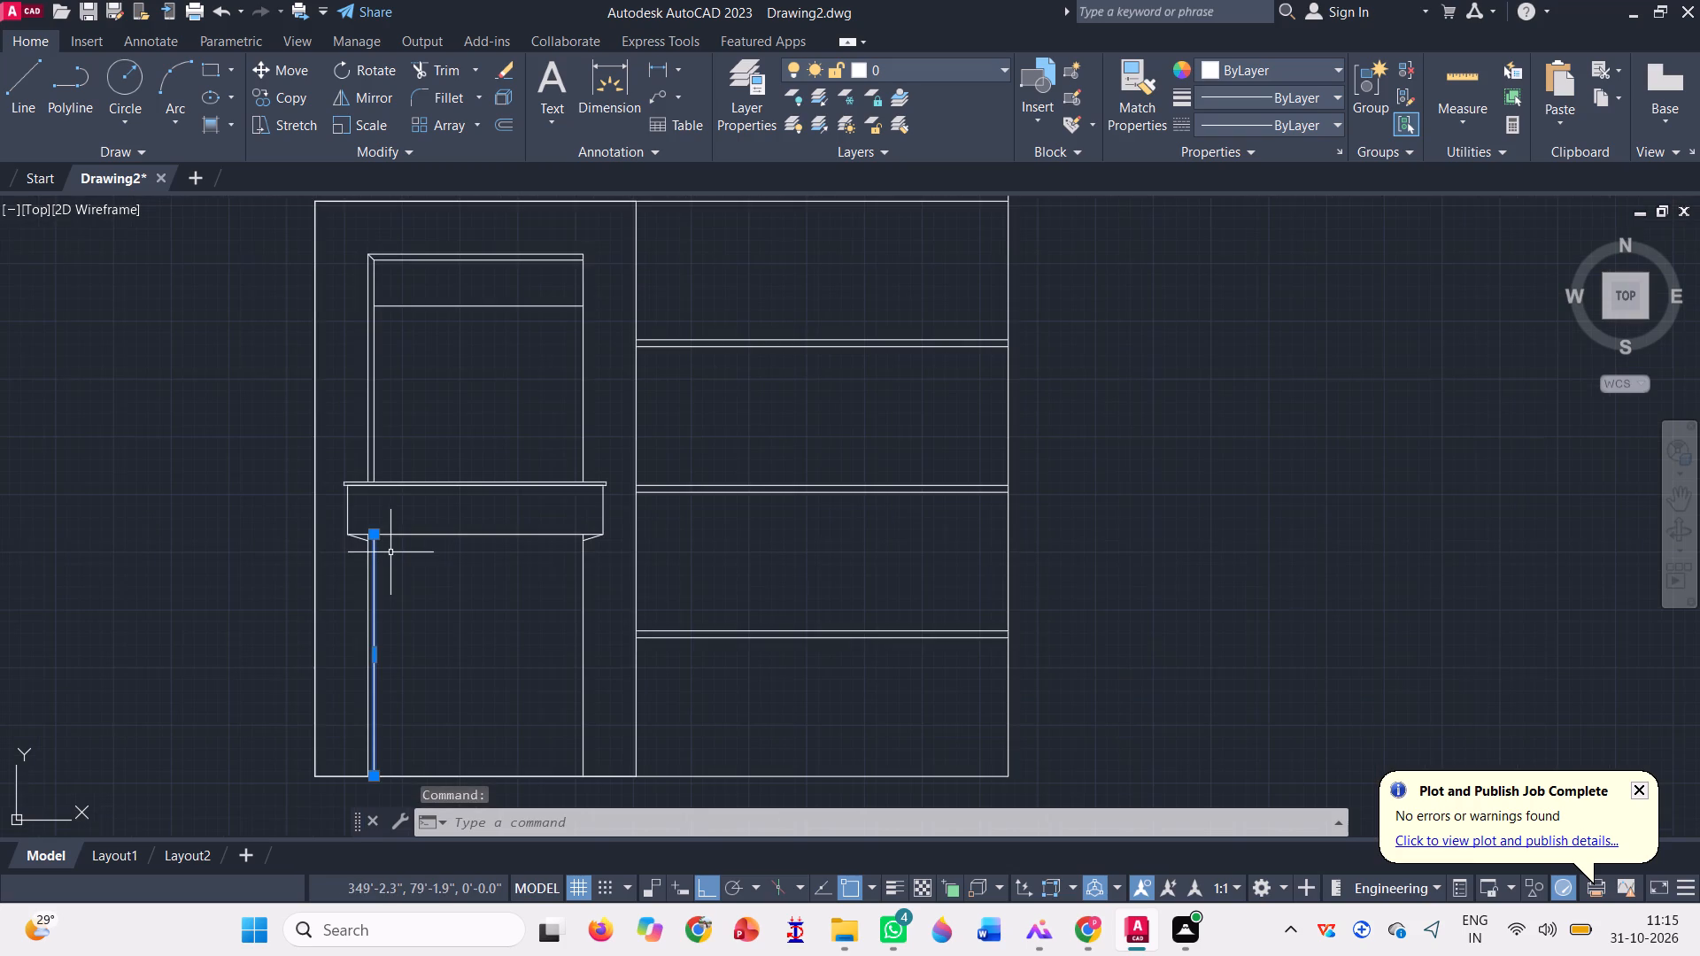
{"action": "key", "text": "Delete"}
{"action": "key", "text": "Delete"}
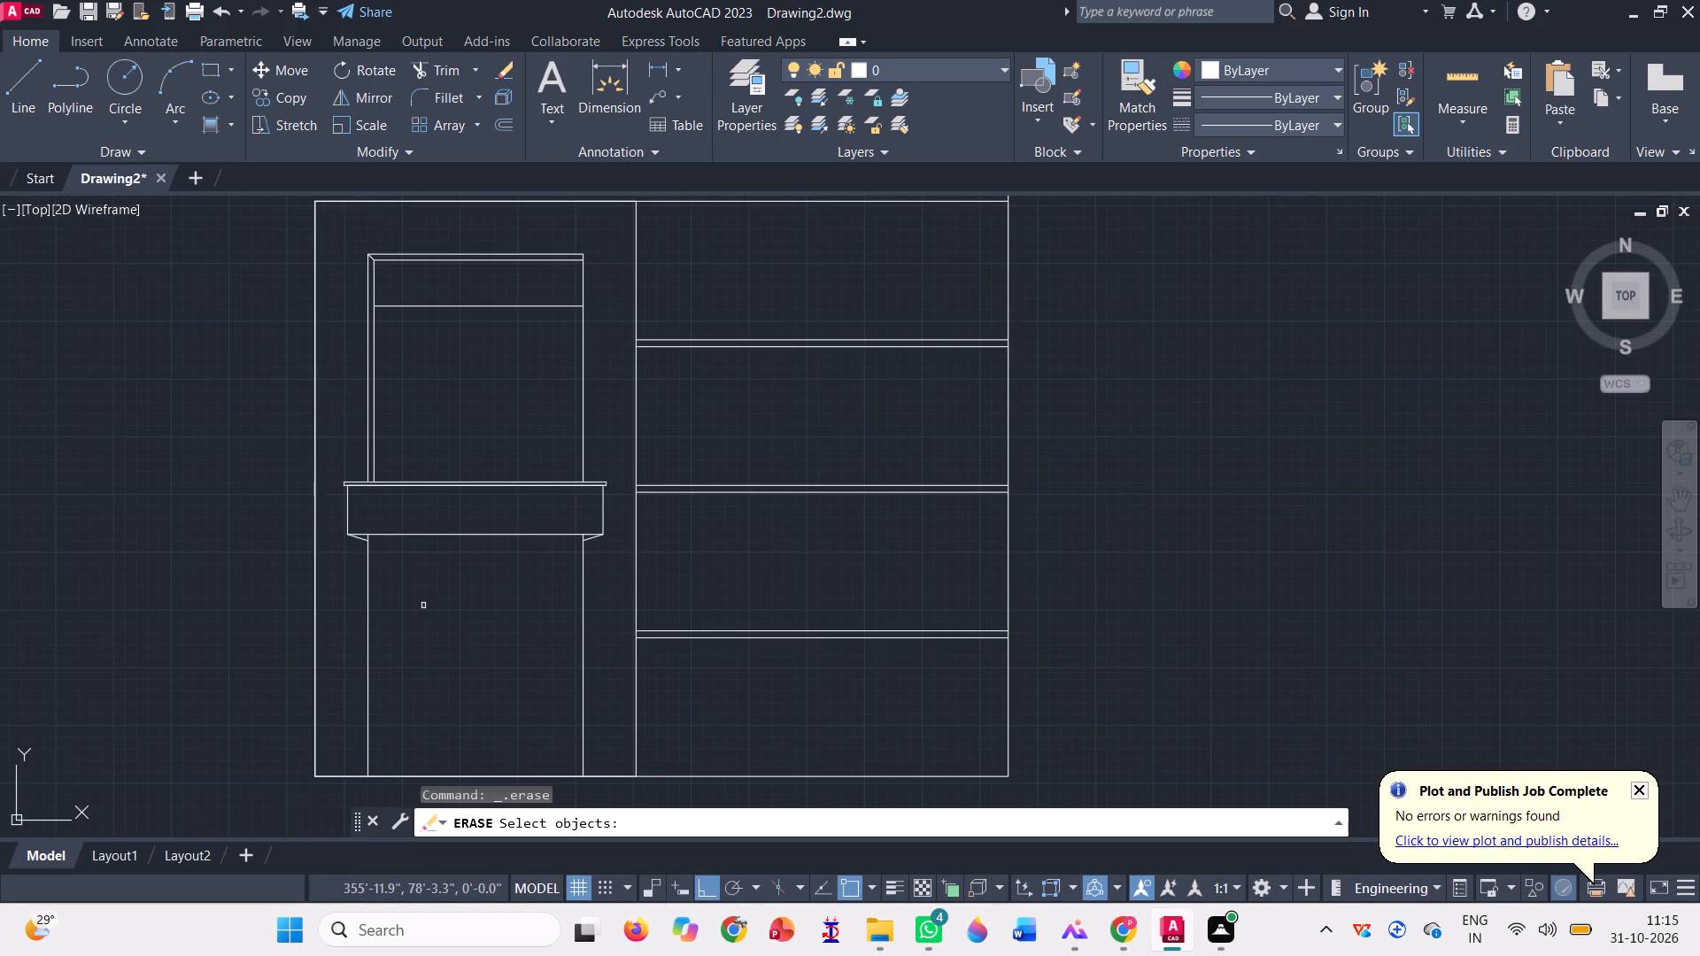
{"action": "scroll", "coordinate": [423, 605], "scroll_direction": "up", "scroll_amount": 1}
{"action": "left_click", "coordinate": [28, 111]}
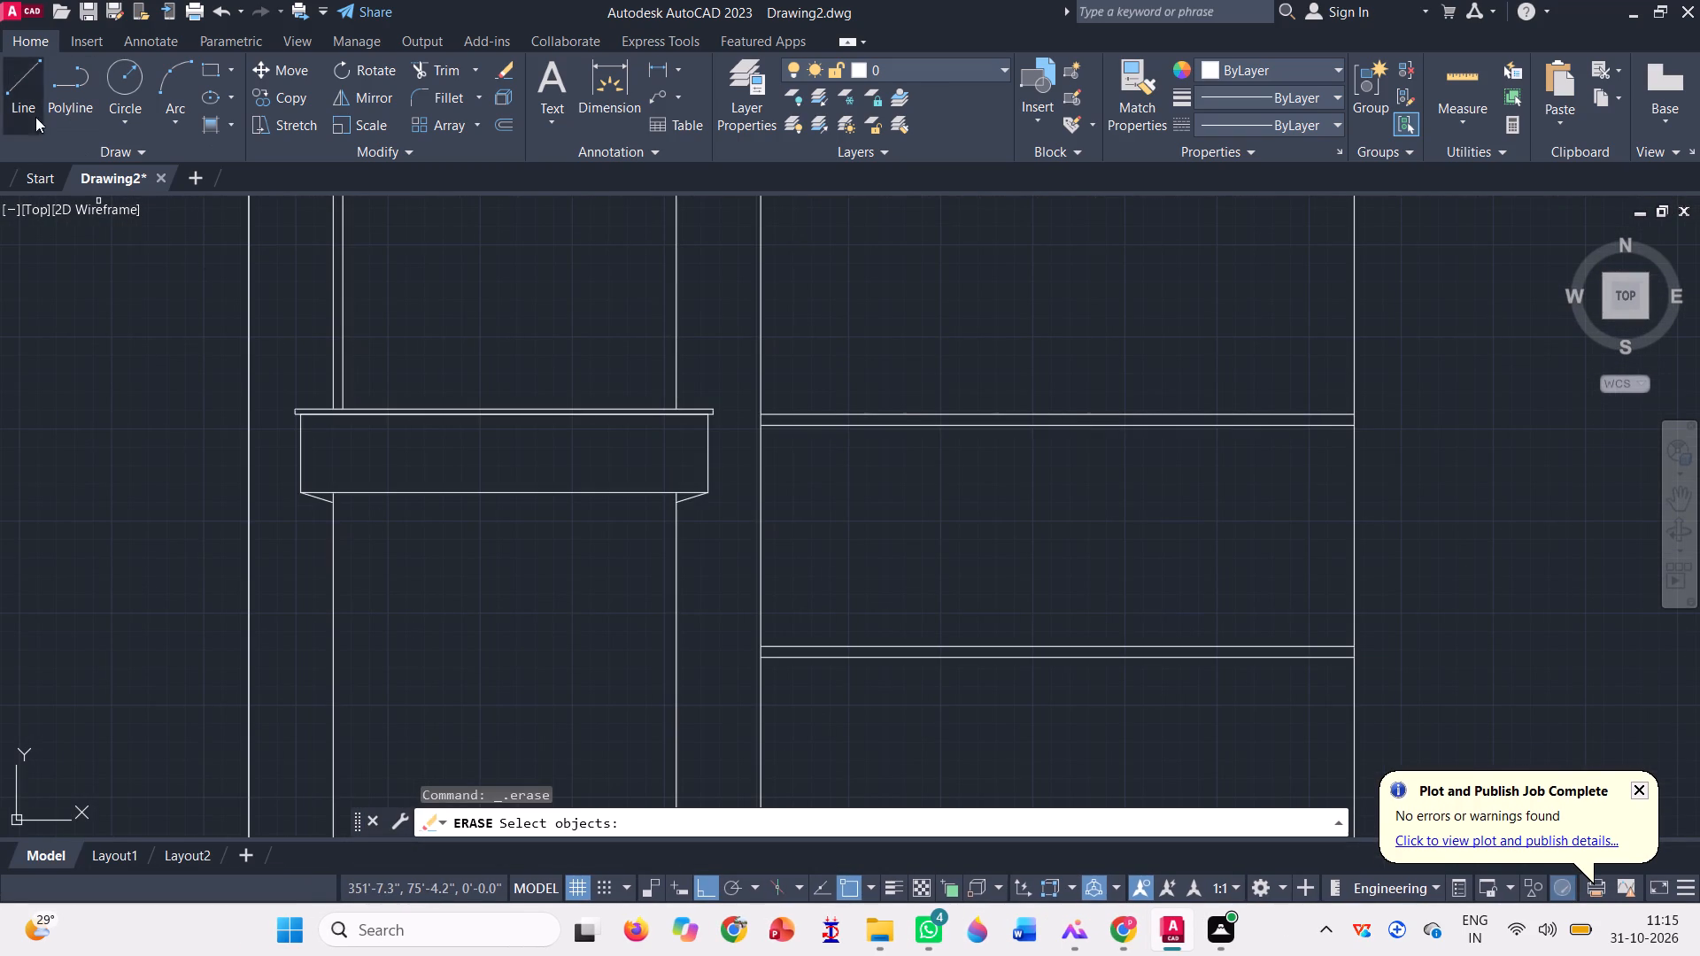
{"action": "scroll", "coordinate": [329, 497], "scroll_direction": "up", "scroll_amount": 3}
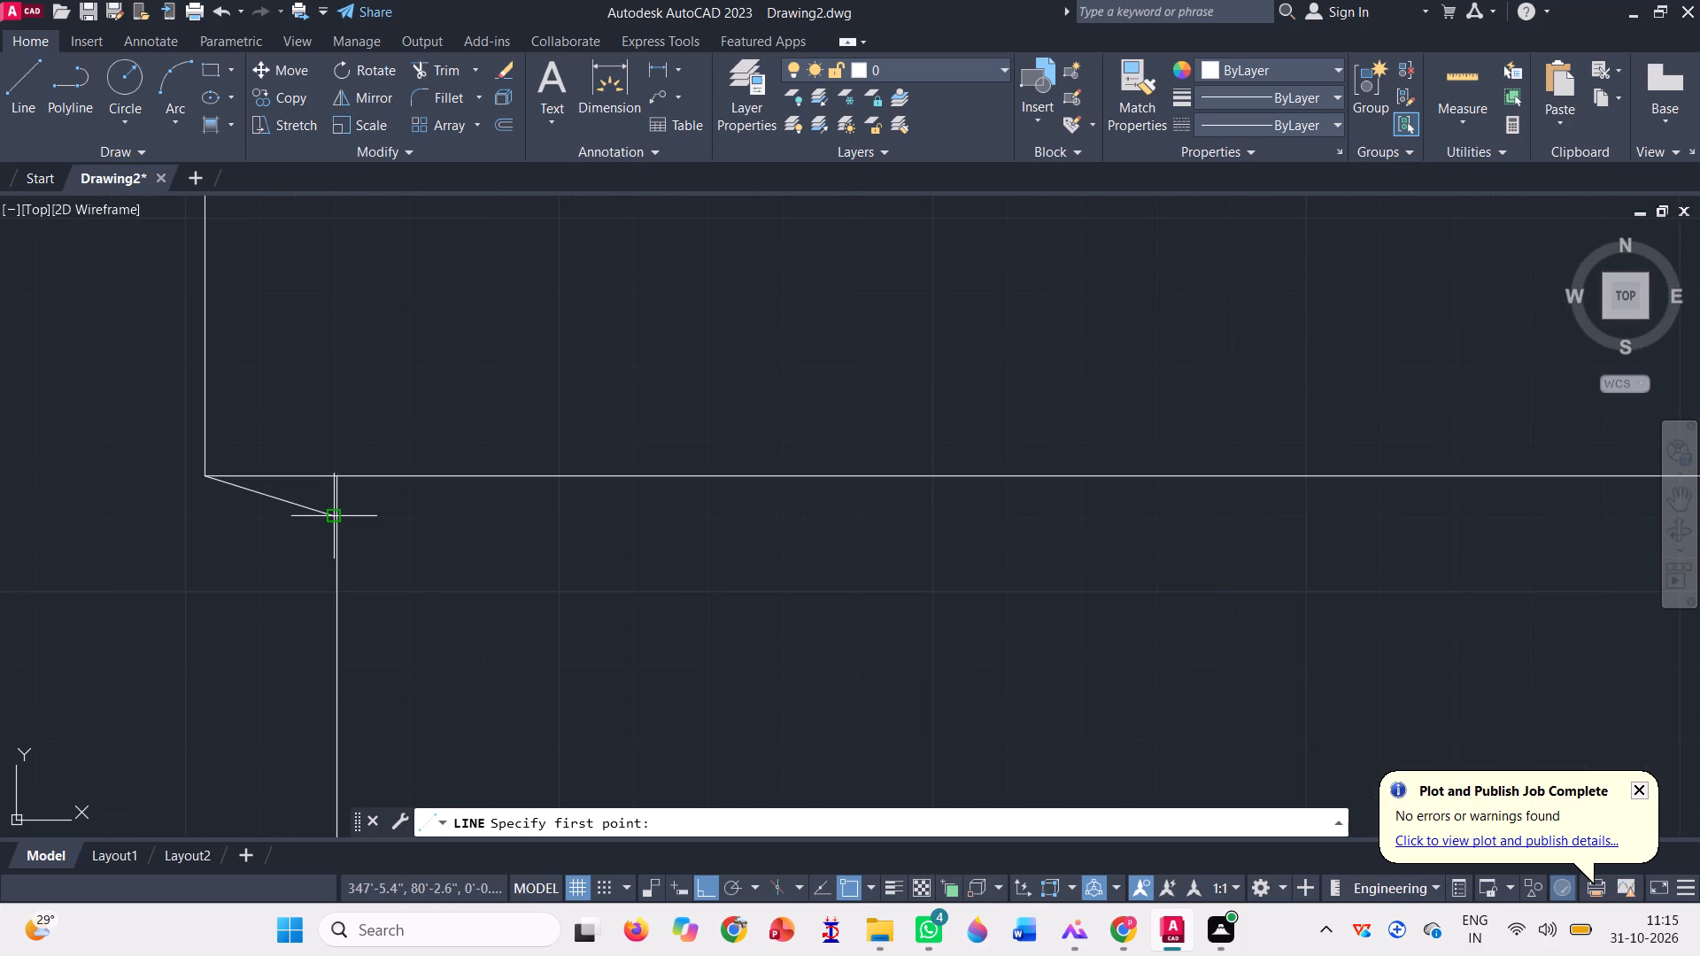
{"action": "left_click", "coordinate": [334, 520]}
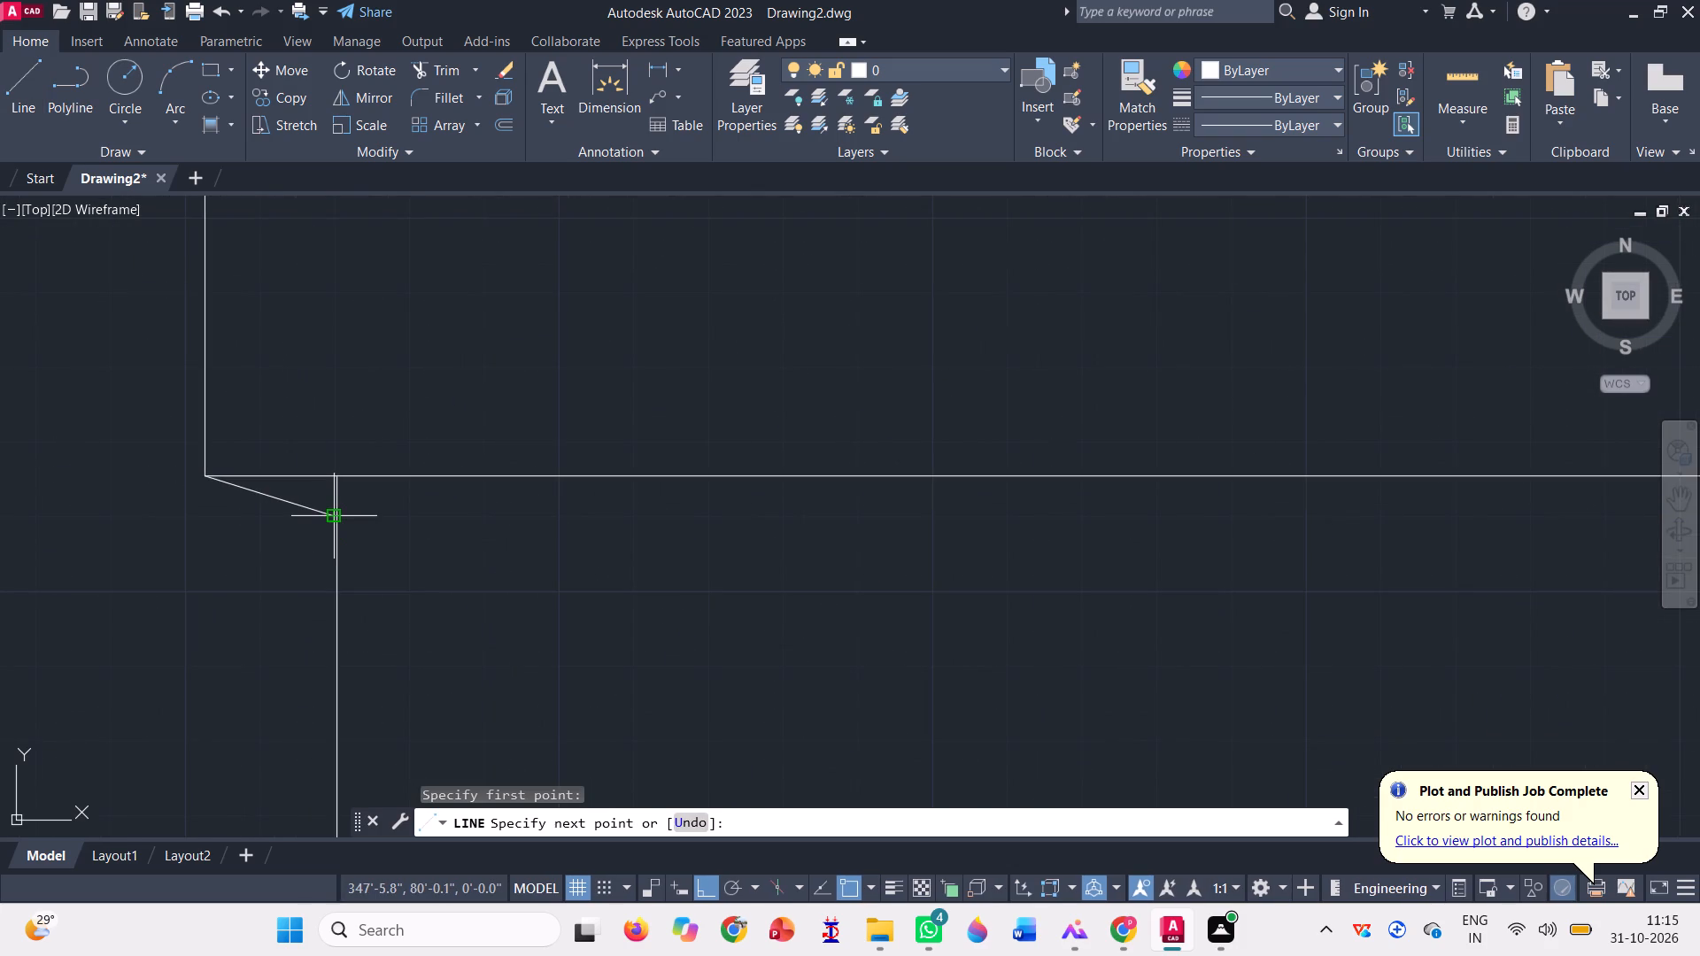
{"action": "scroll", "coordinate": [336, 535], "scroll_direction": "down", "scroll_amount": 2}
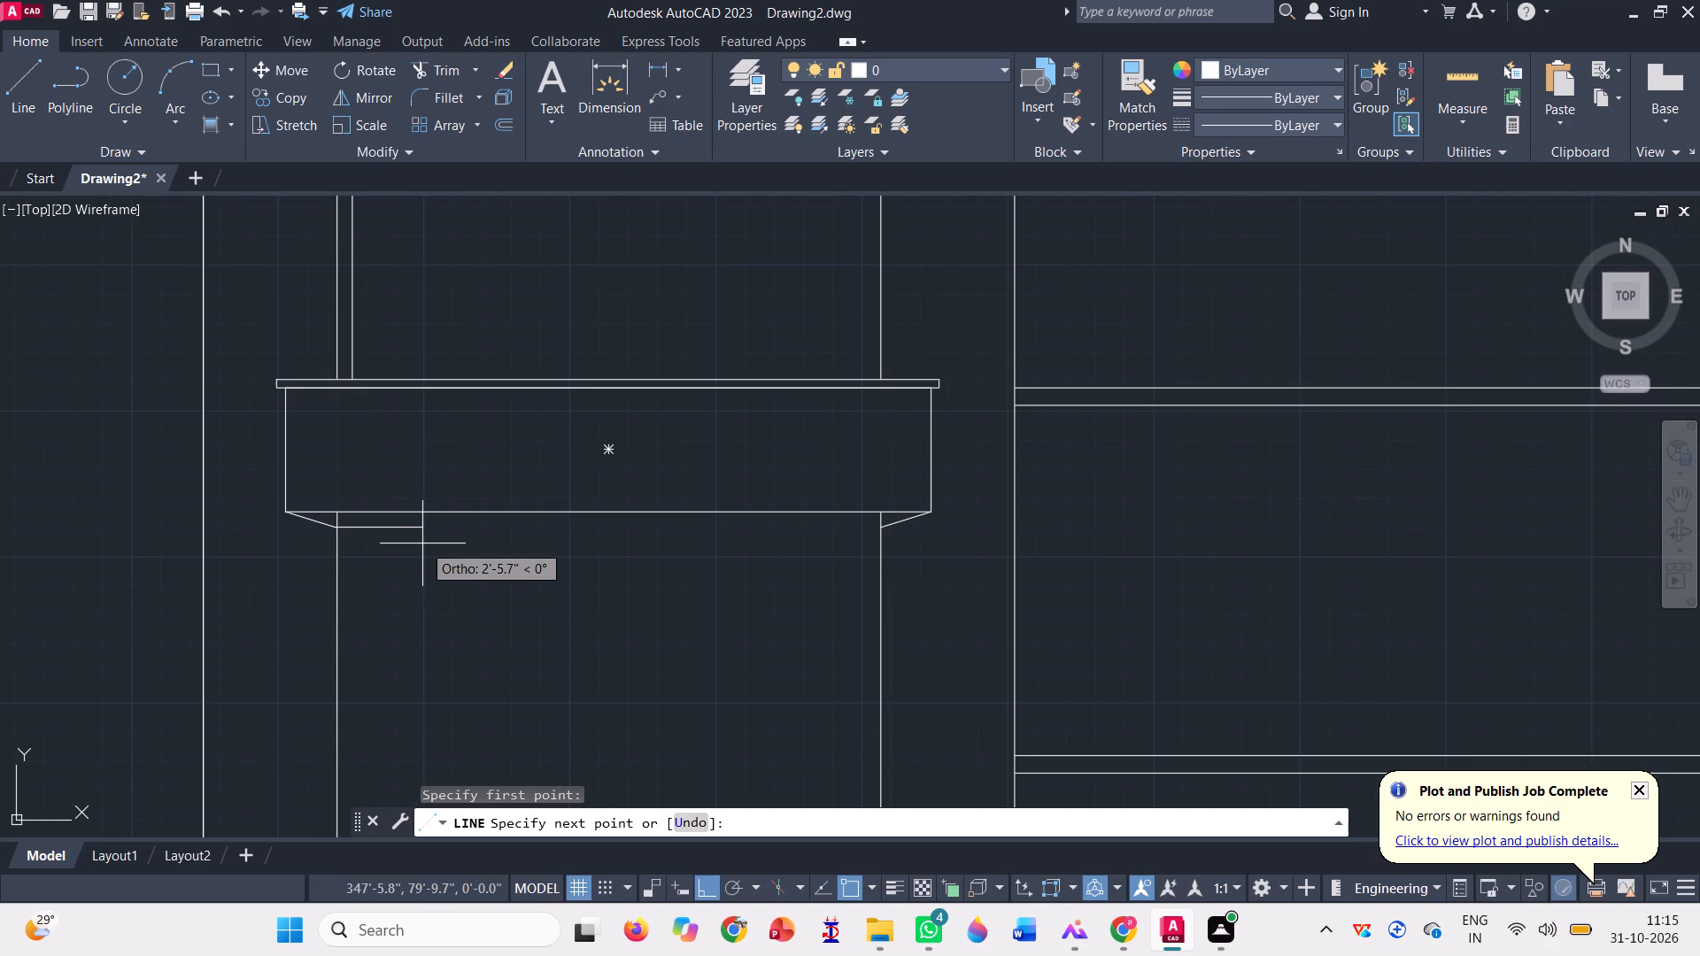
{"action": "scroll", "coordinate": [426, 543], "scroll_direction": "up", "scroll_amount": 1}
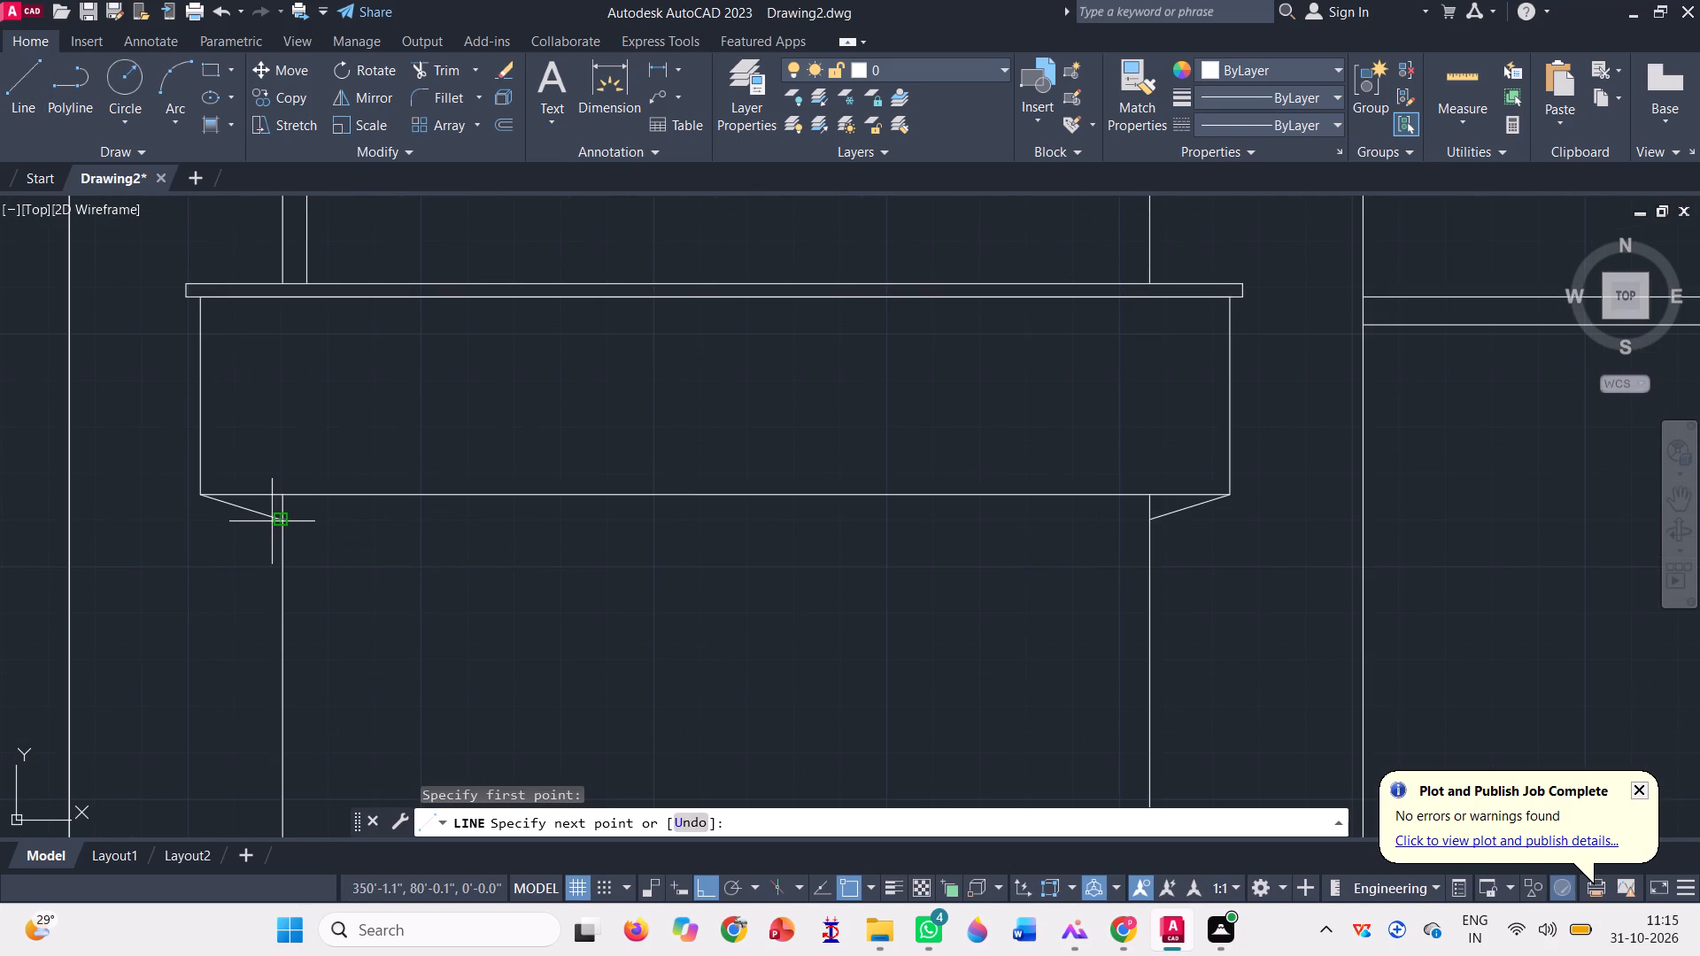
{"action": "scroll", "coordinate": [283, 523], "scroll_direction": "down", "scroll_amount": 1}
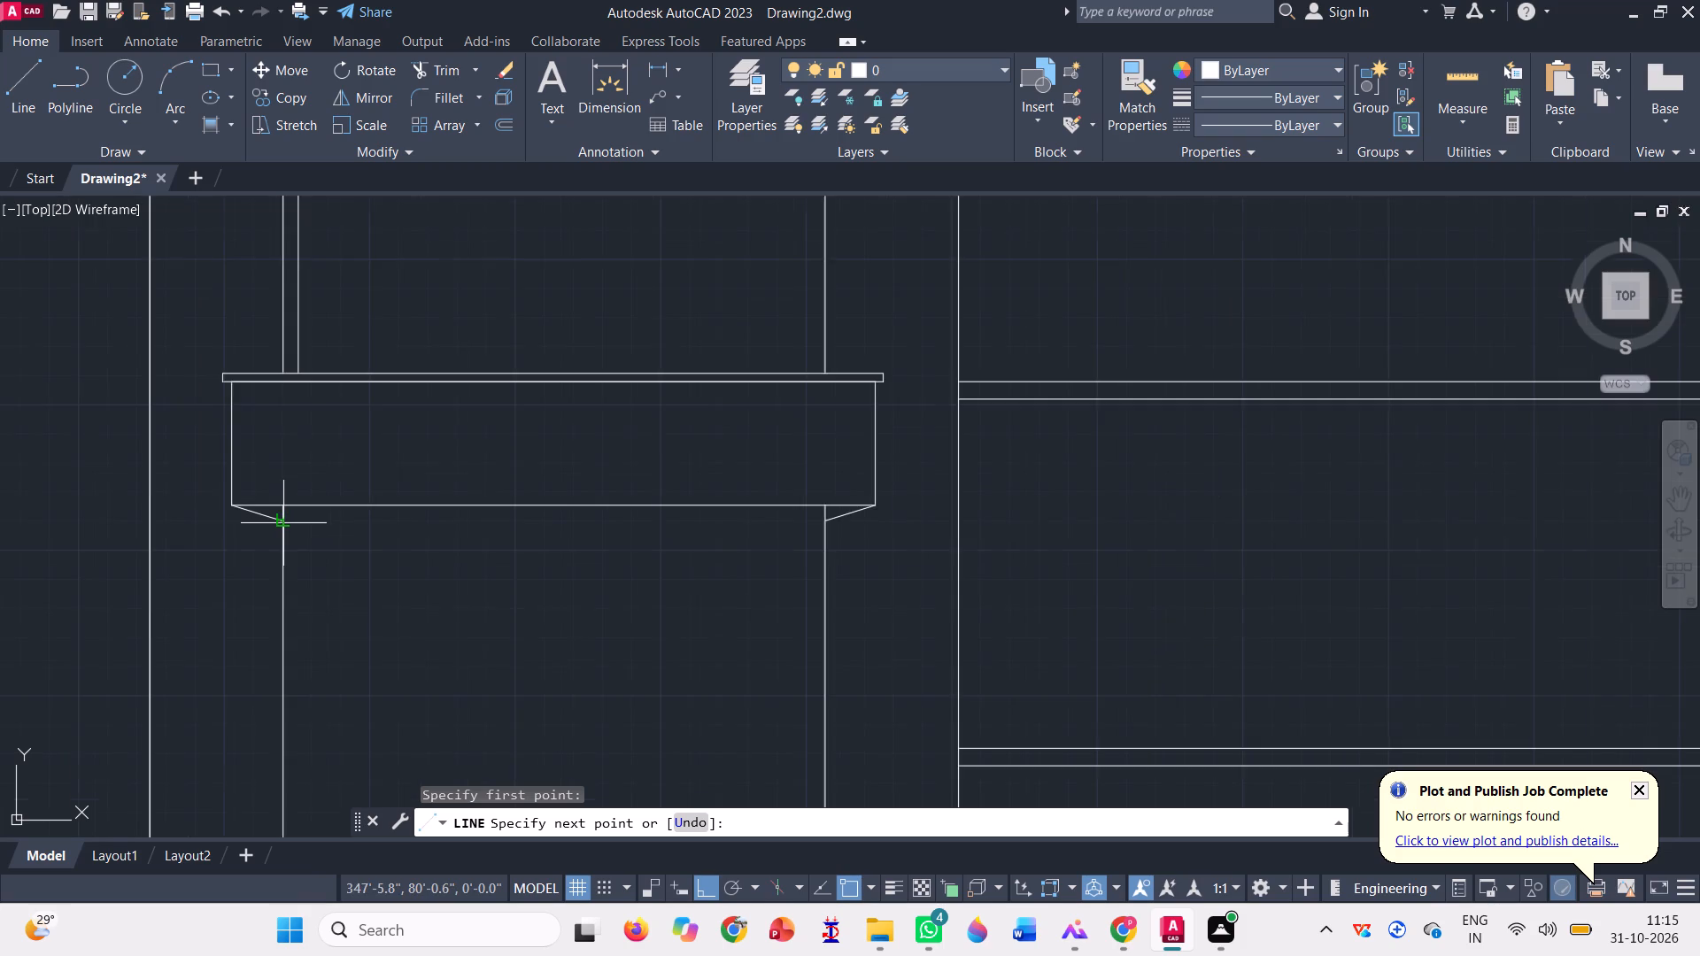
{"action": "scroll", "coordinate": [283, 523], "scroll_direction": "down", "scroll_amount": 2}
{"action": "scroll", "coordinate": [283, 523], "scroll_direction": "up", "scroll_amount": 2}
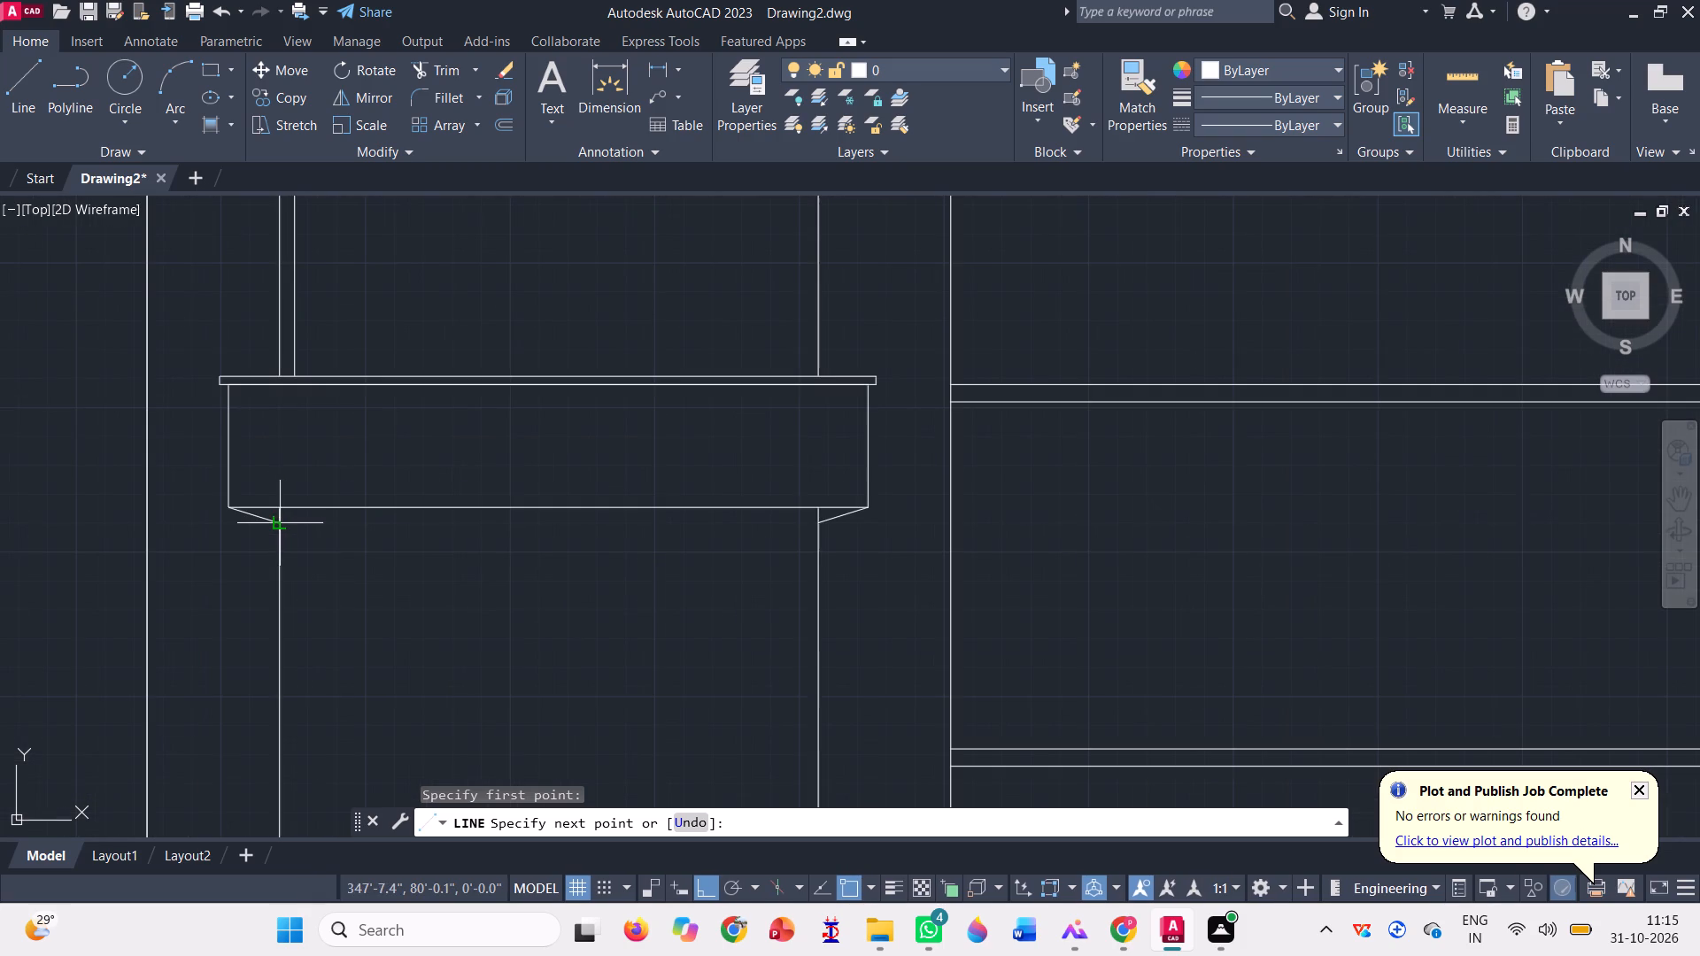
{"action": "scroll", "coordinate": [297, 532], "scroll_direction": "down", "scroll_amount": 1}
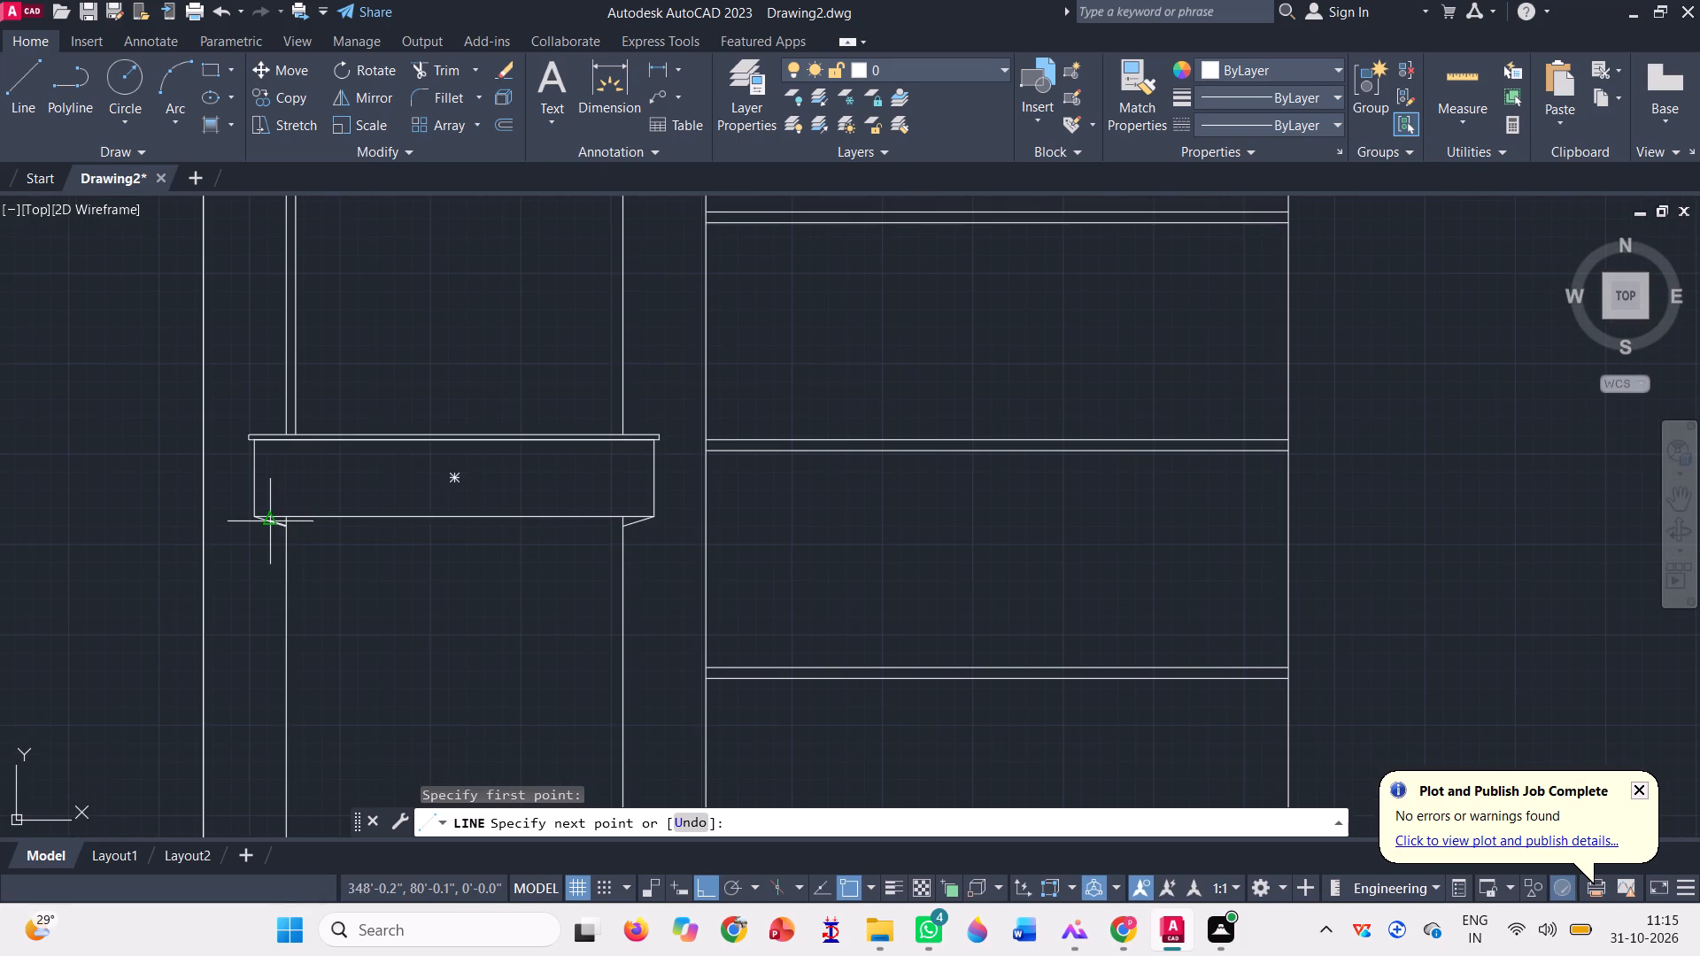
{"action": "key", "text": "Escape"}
Draw a rectangle inside the lower frame opening, standing on the base line and stopping short of the side lines and the box.
{"action": "scroll", "coordinate": [263, 545], "scroll_direction": "up", "scroll_amount": 2}
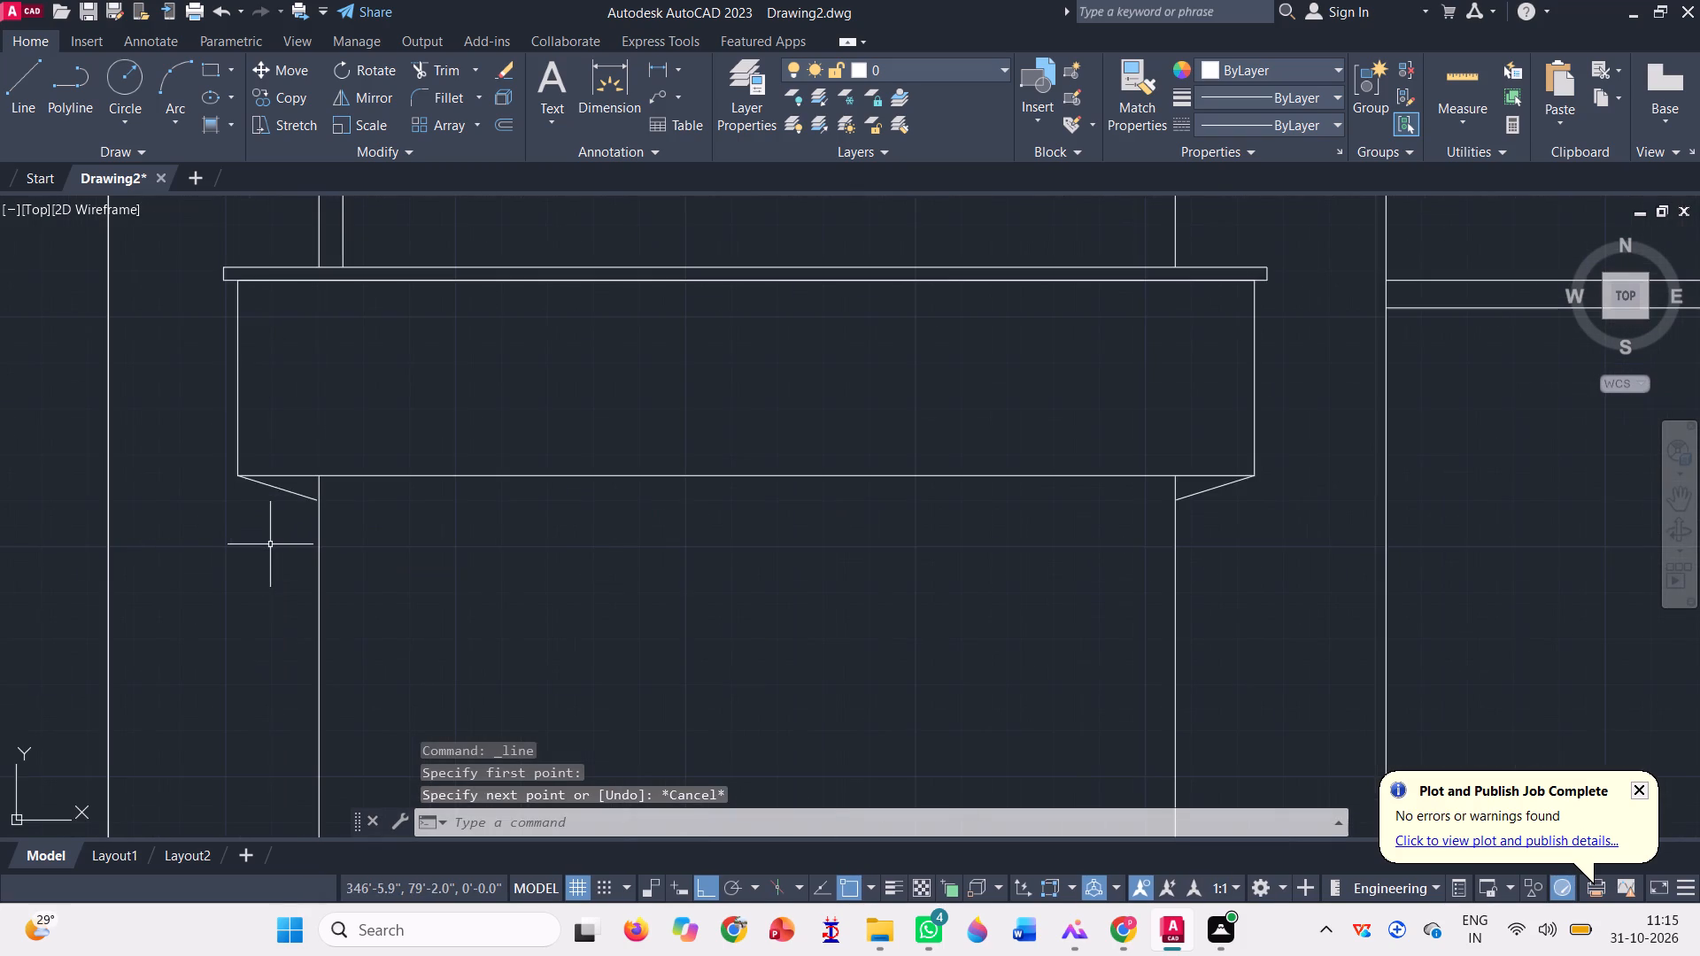
{"action": "scroll", "coordinate": [281, 552], "scroll_direction": "down", "scroll_amount": 2}
{"action": "scroll", "coordinate": [368, 573], "scroll_direction": "up", "scroll_amount": 1}
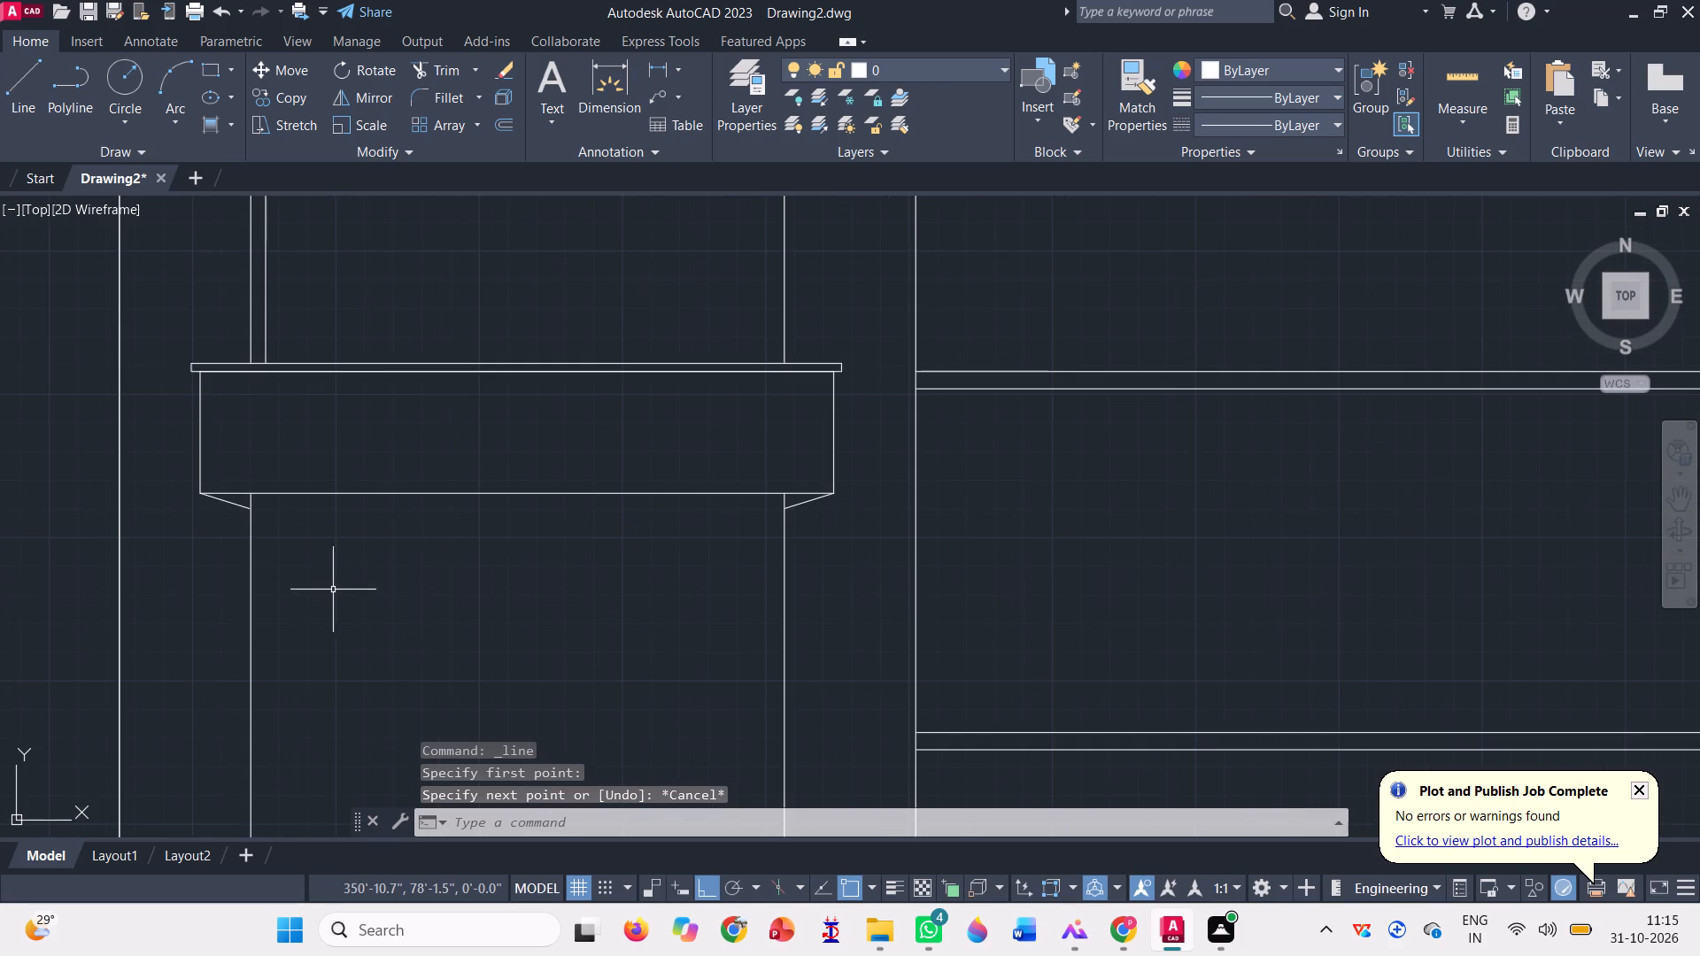
{"action": "scroll", "coordinate": [340, 581], "scroll_direction": "down", "scroll_amount": 3}
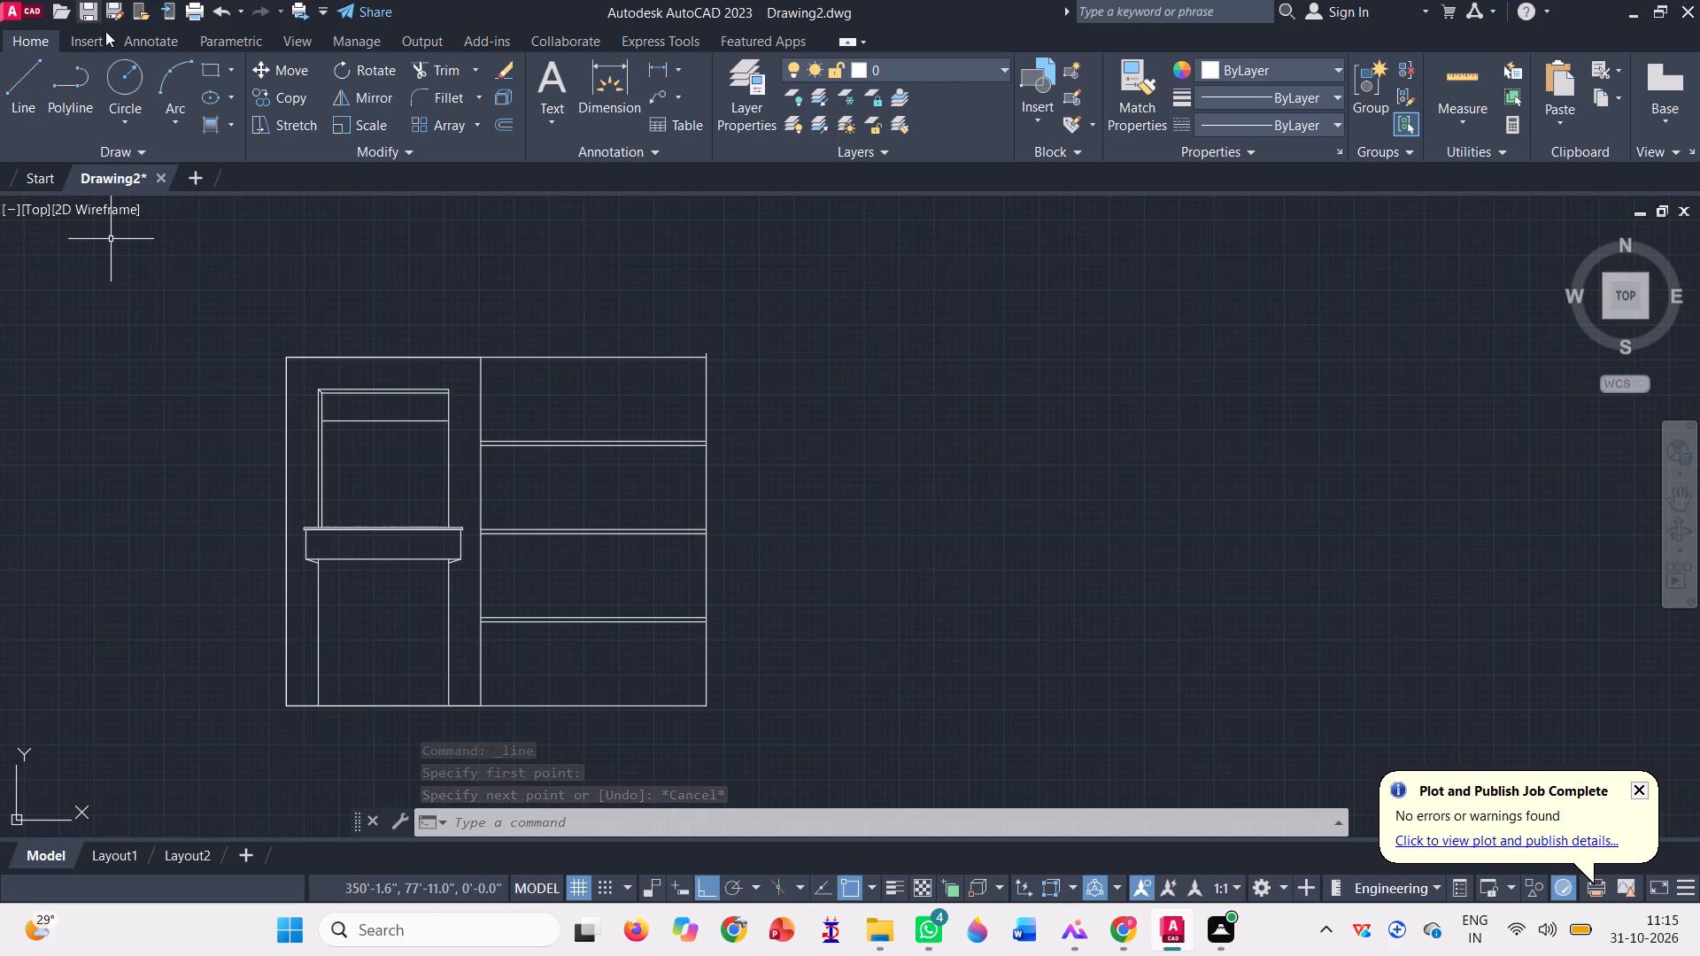
{"action": "left_click", "coordinate": [218, 65]}
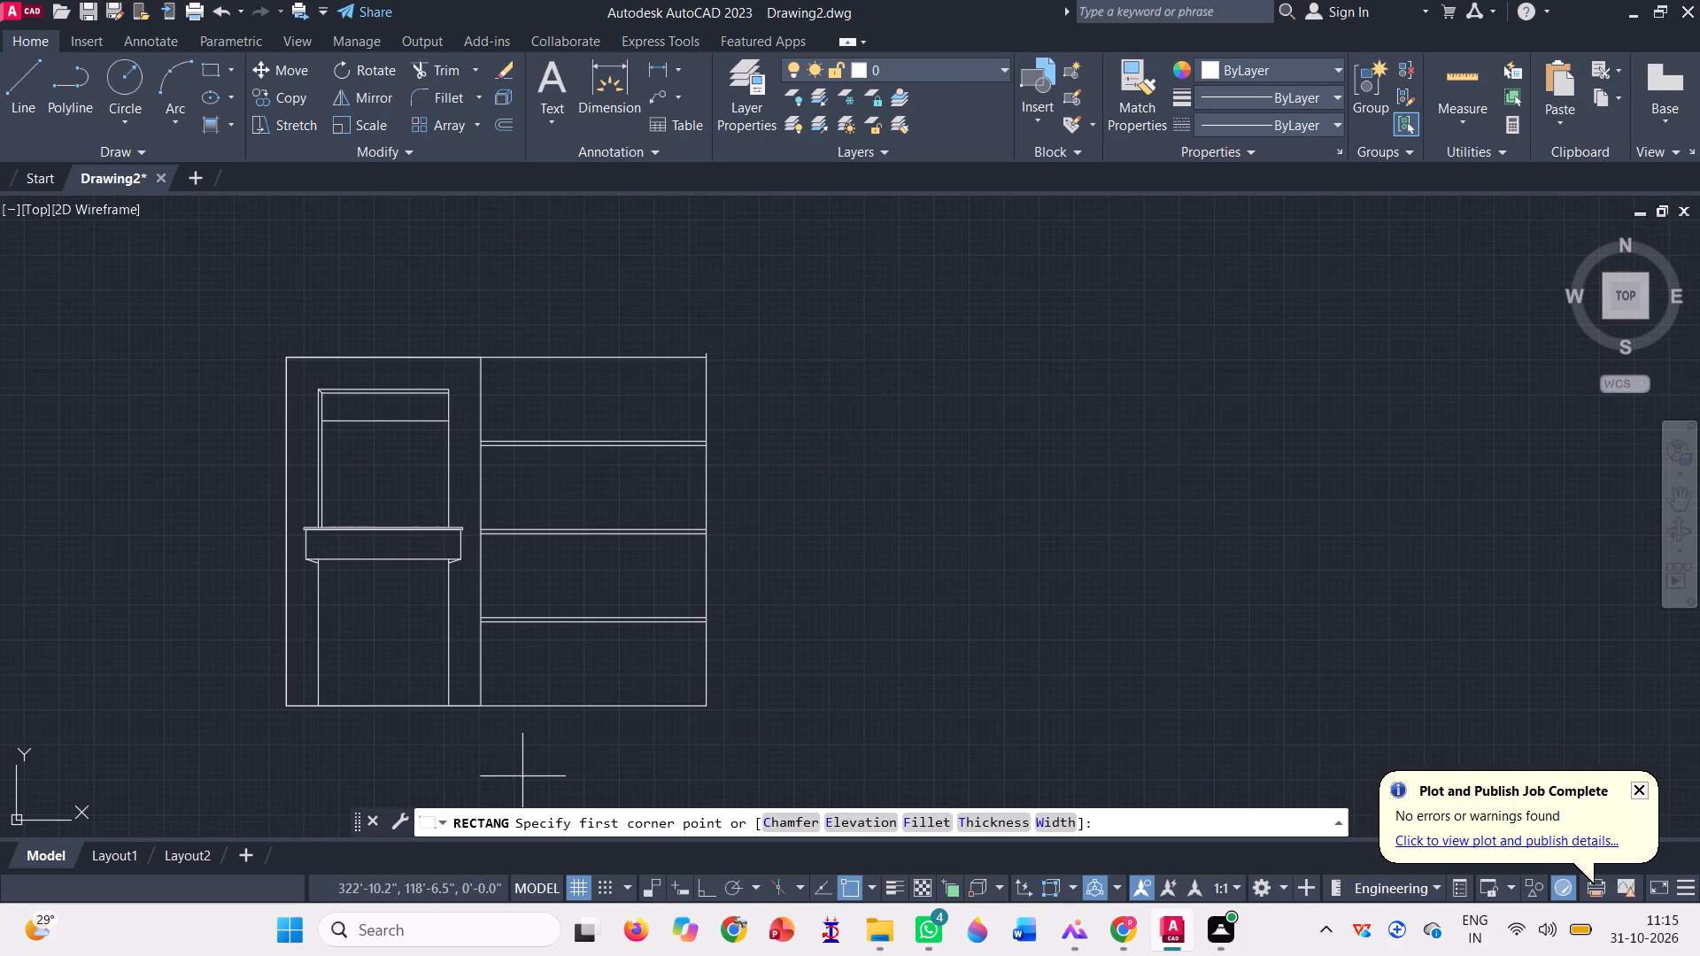
{"action": "scroll", "coordinate": [378, 656], "scroll_direction": "up", "scroll_amount": 1}
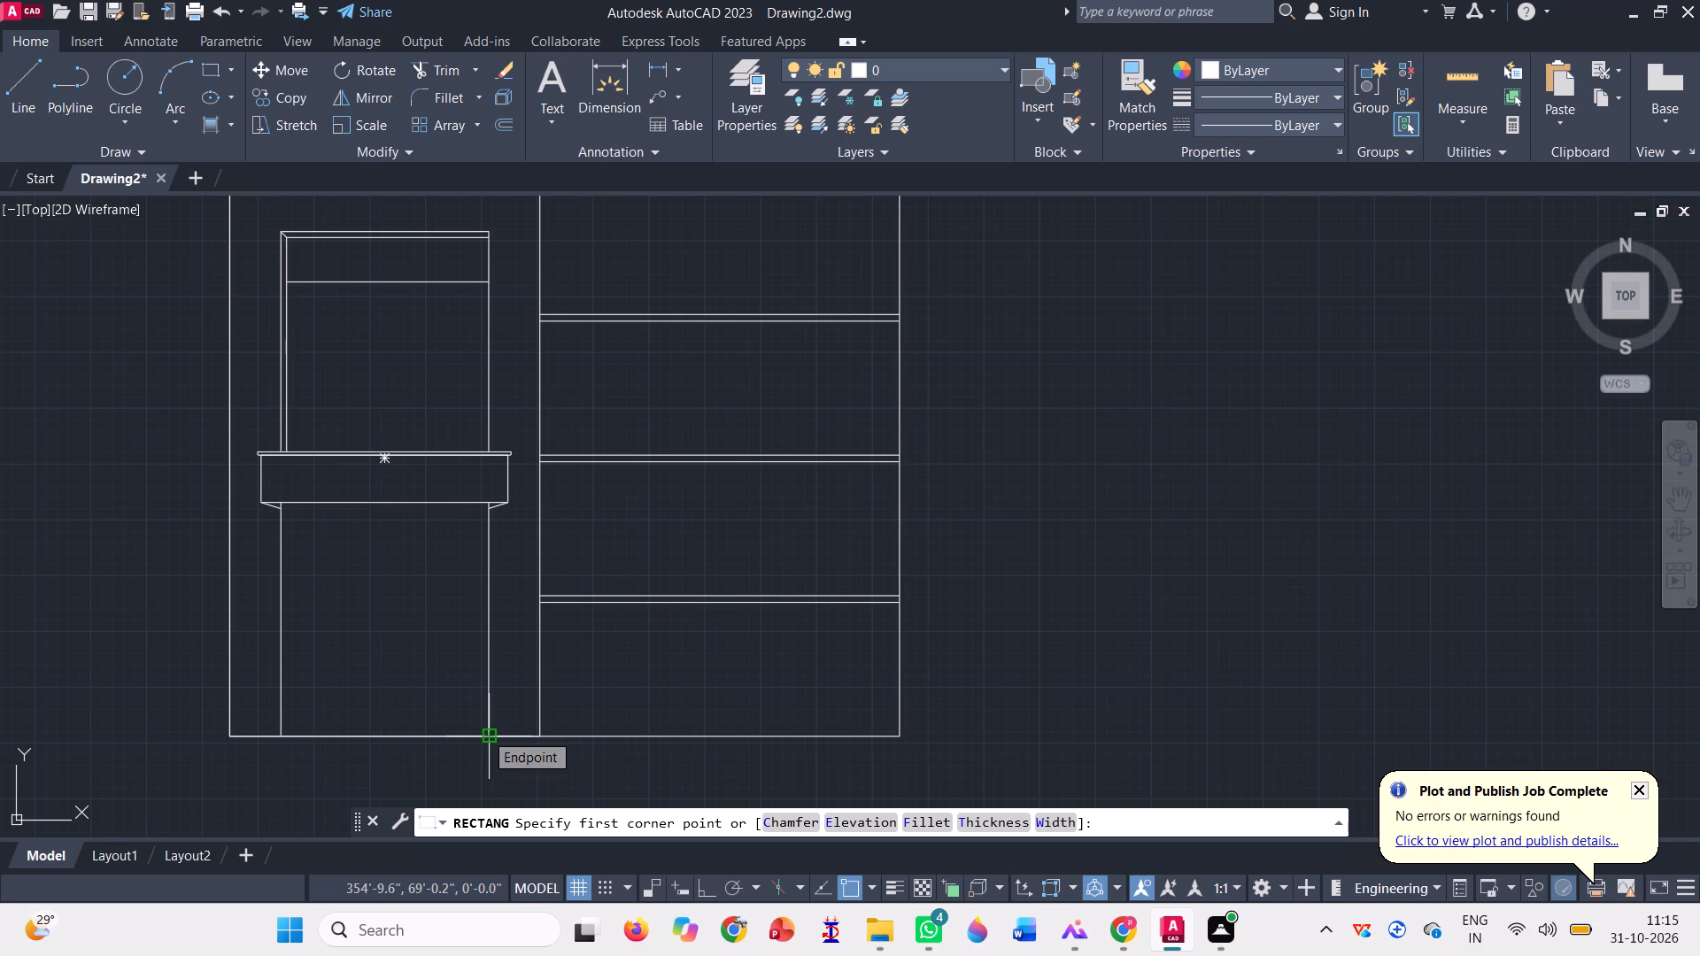
{"action": "scroll", "coordinate": [475, 732], "scroll_direction": "up", "scroll_amount": 1}
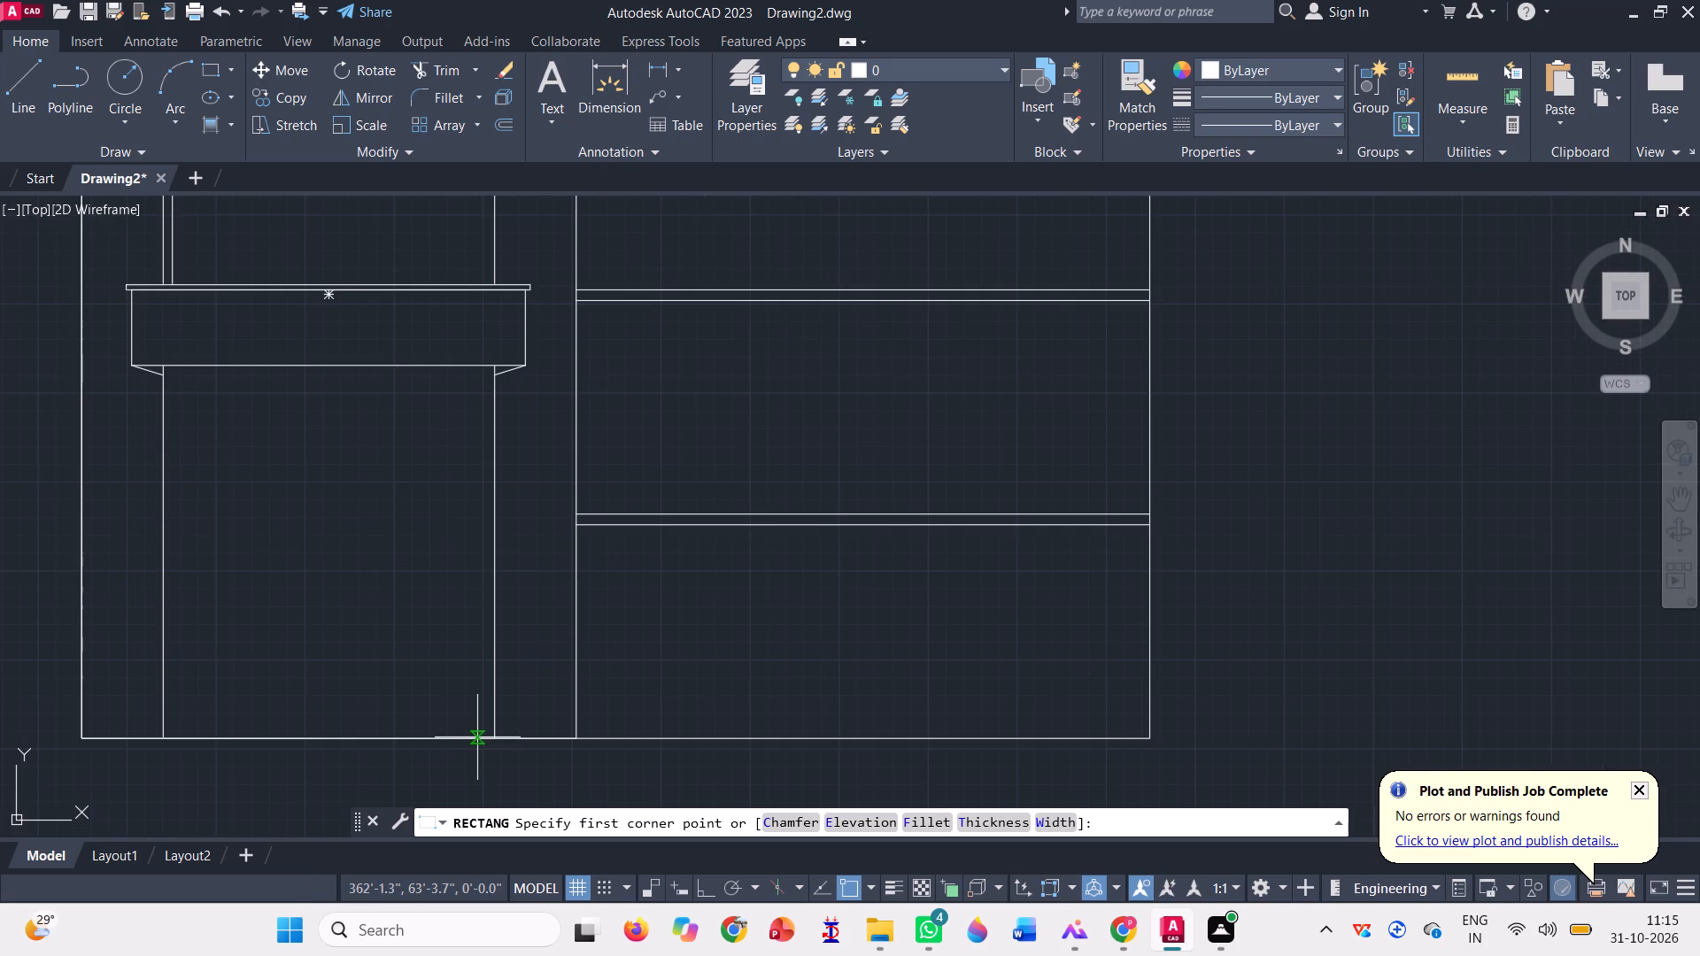
{"action": "left_click", "coordinate": [477, 737]}
{"action": "scroll", "coordinate": [480, 737], "scroll_direction": "down", "scroll_amount": 1}
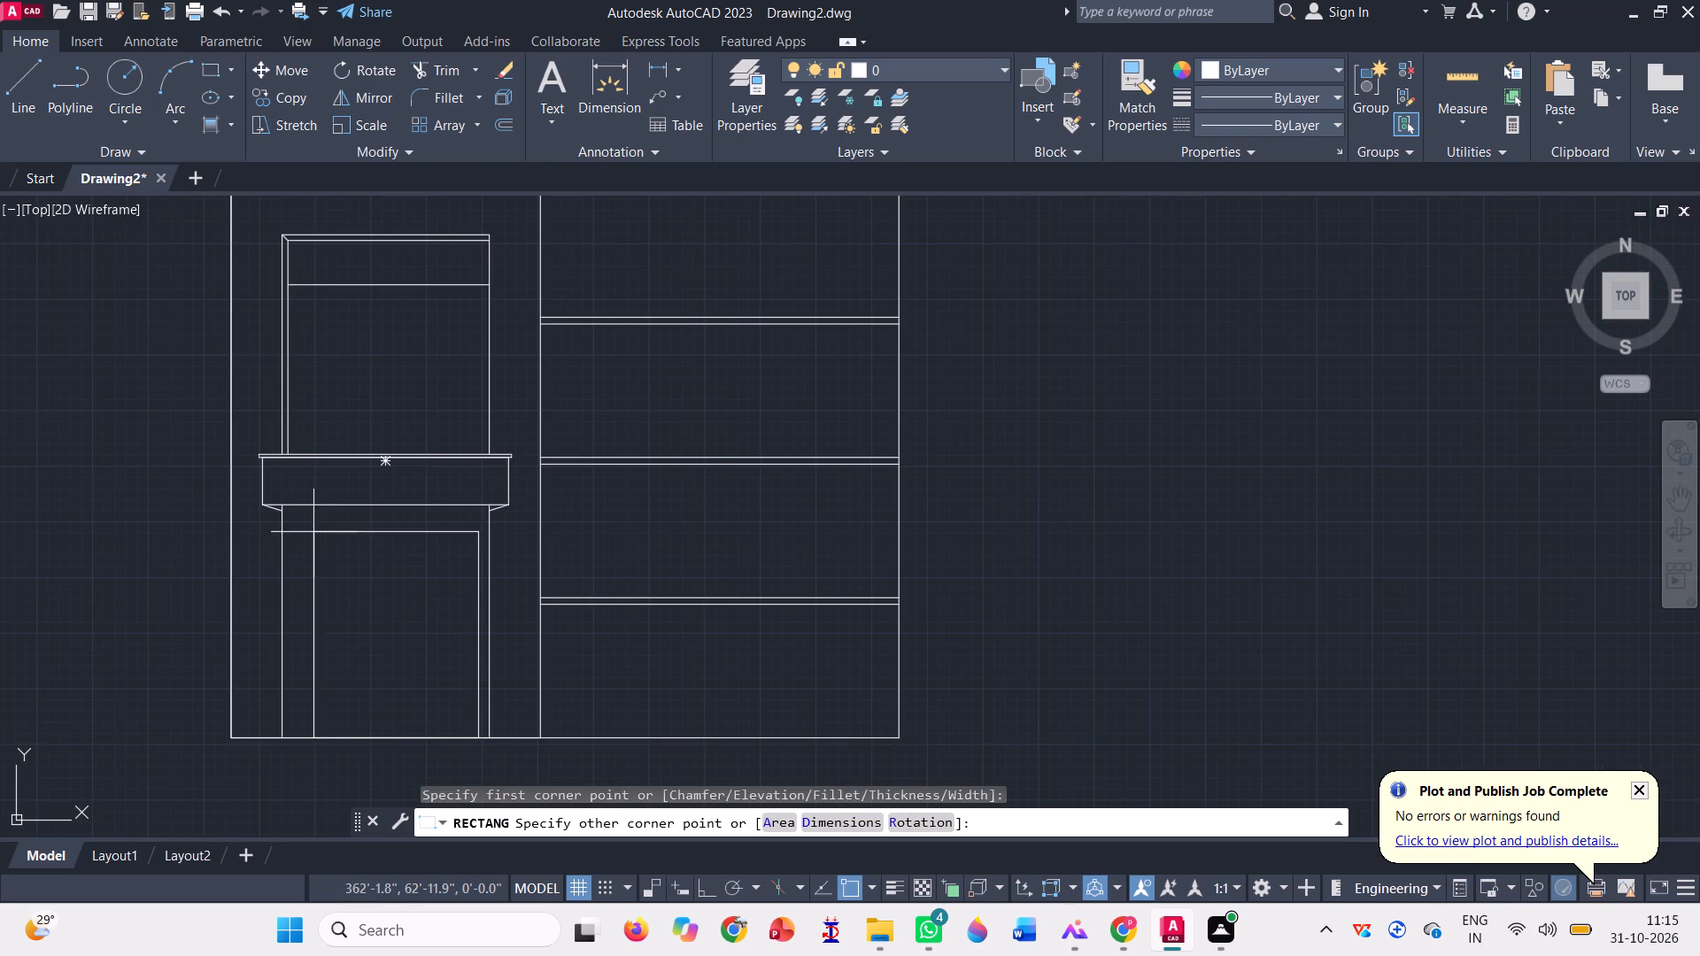
{"action": "scroll", "coordinate": [299, 549], "scroll_direction": "up", "scroll_amount": 1}
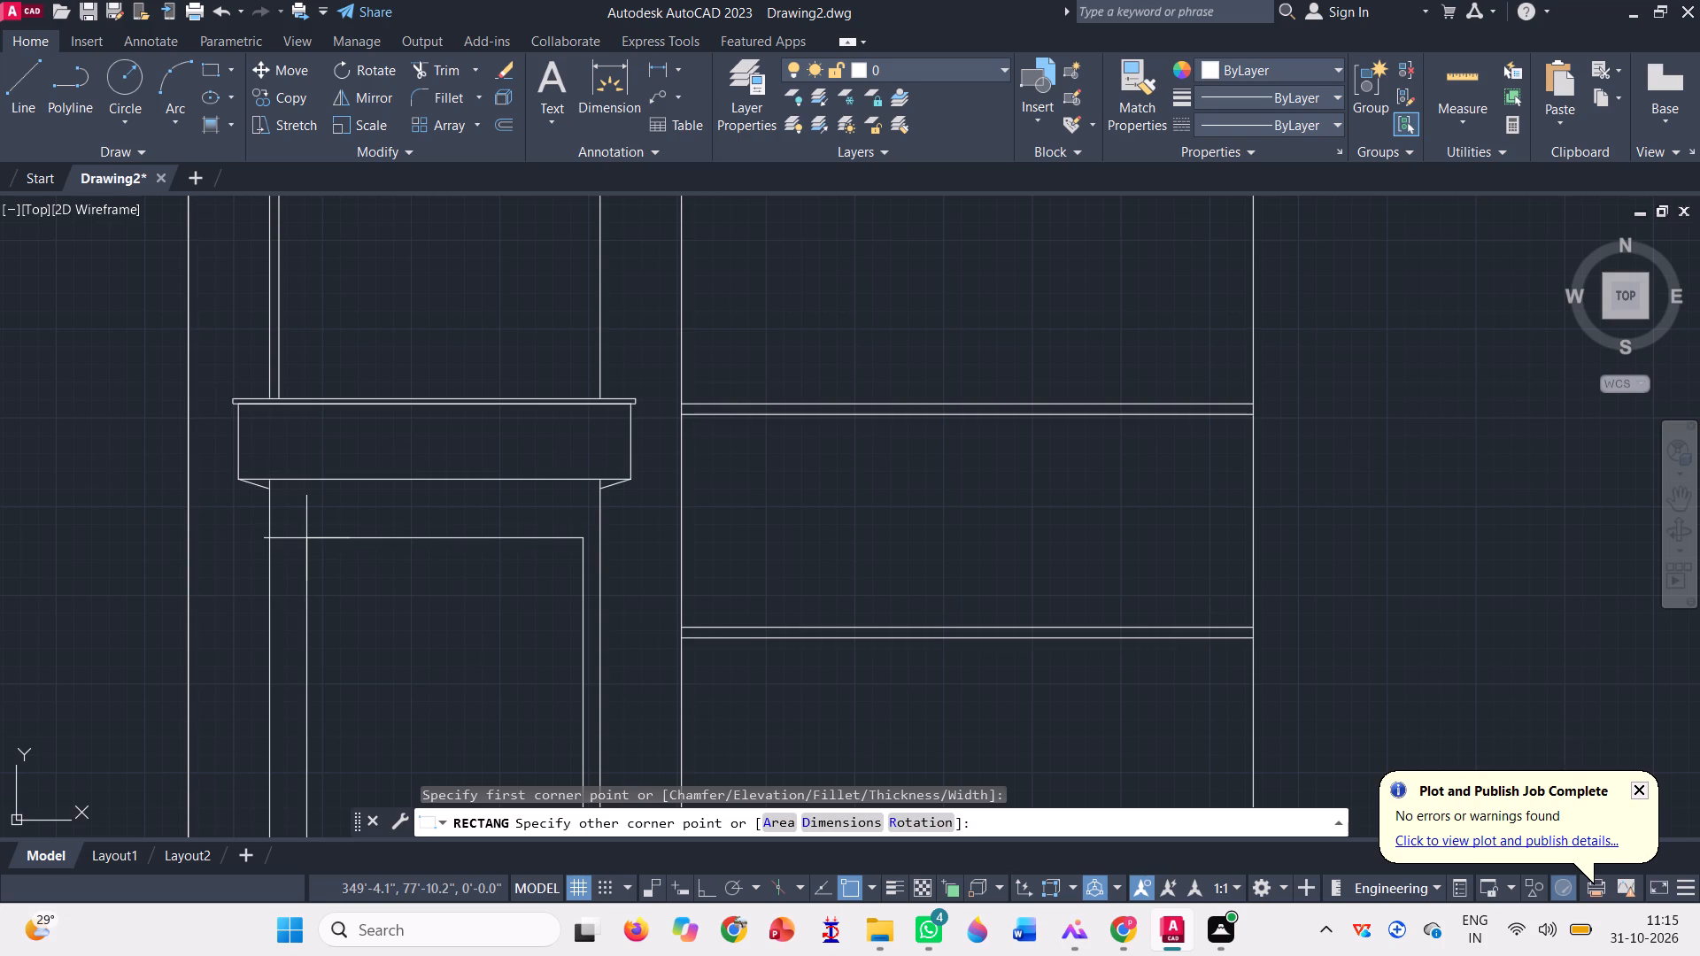
{"action": "left_click", "coordinate": [305, 537]}
{"action": "scroll", "coordinate": [361, 574], "scroll_direction": "down", "scroll_amount": 1}
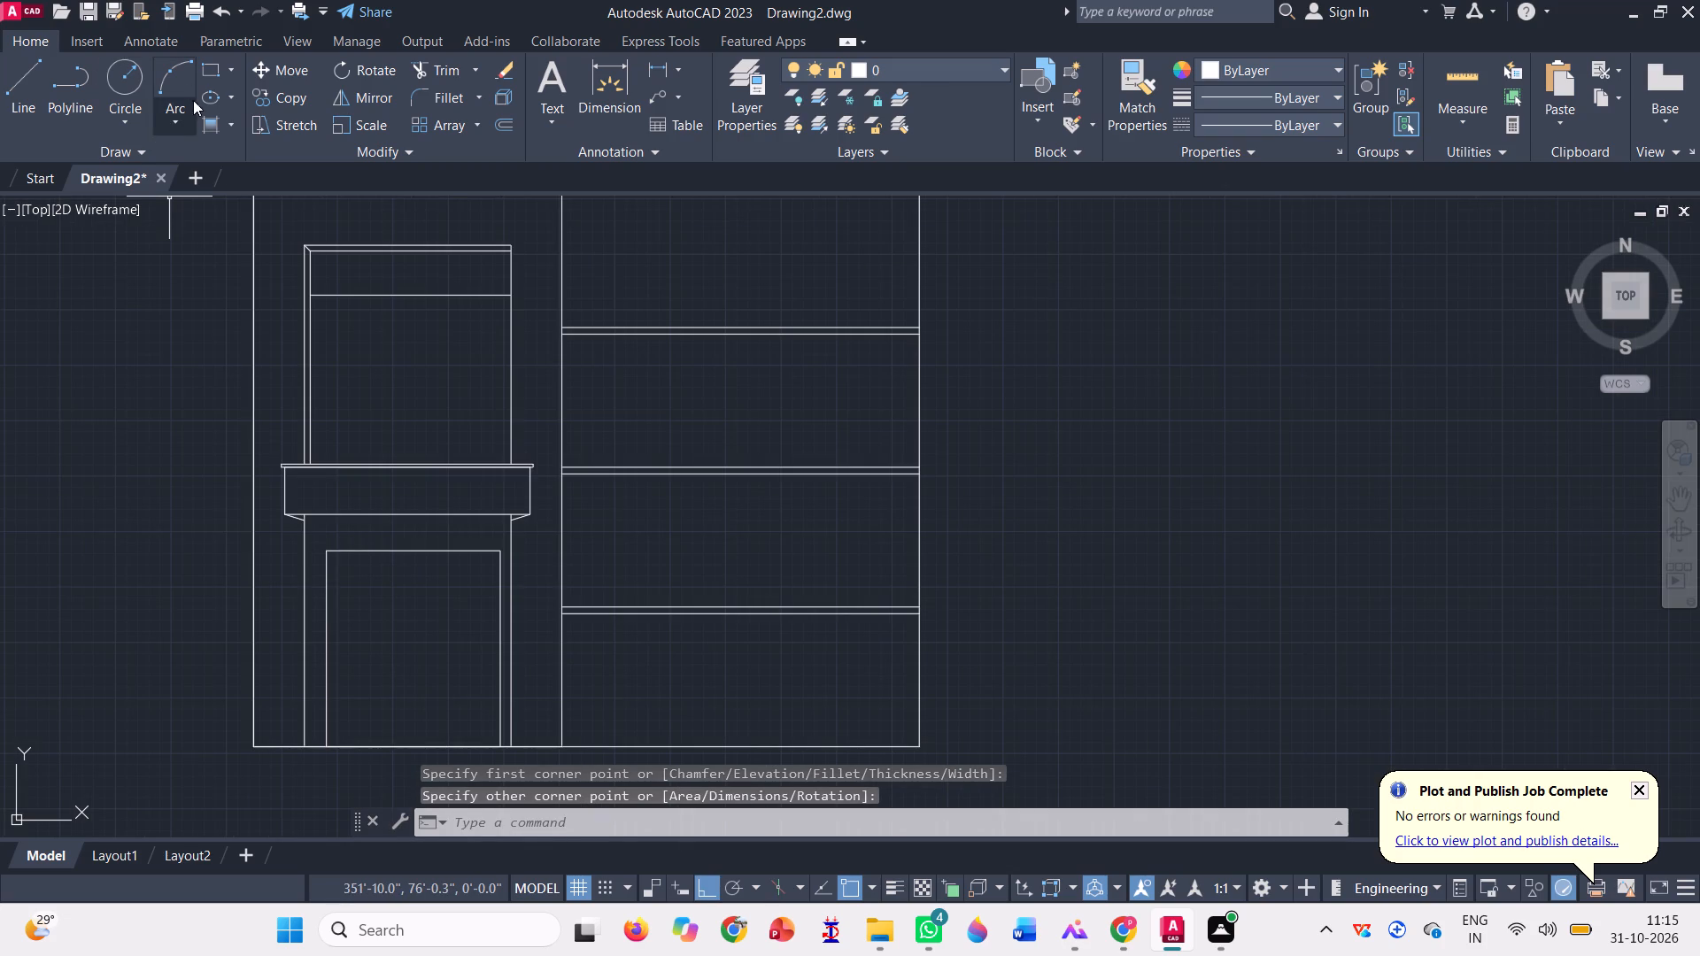
Draw a two-segment line above the inner rectangle, rising slightly from the frame's left vertical line and running across to its right vertical line.
{"action": "left_click", "coordinate": [21, 82]}
{"action": "scroll", "coordinate": [380, 536], "scroll_direction": "up", "scroll_amount": 1}
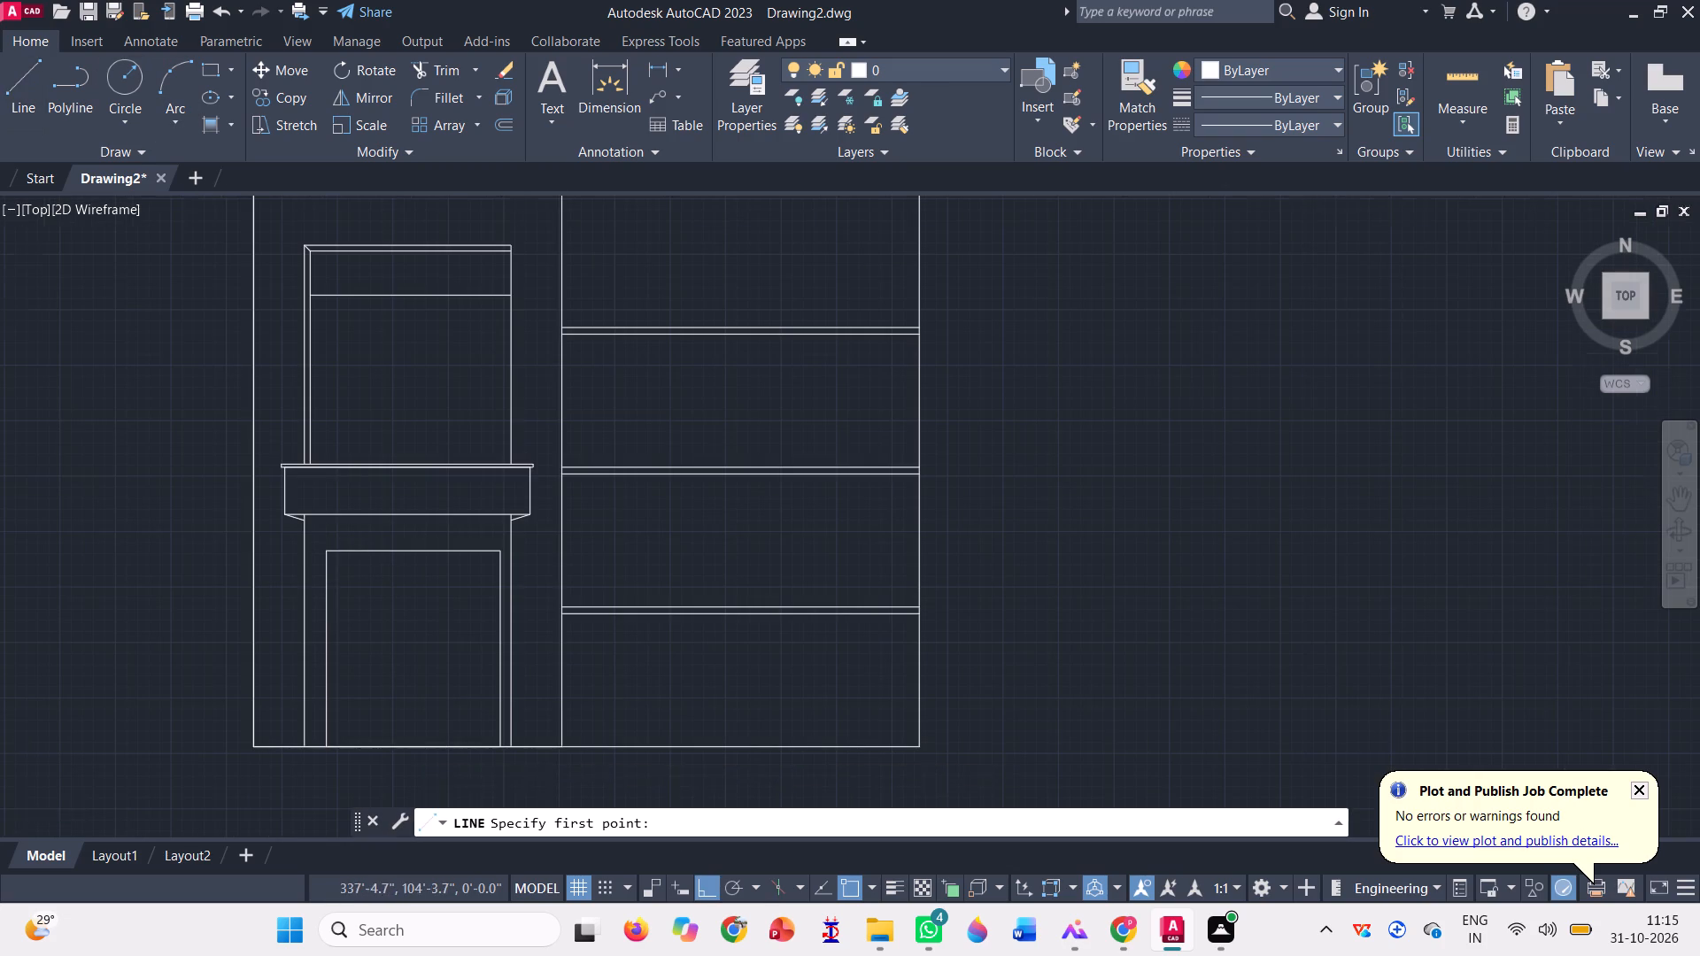
{"action": "scroll", "coordinate": [380, 536], "scroll_direction": "up", "scroll_amount": 1}
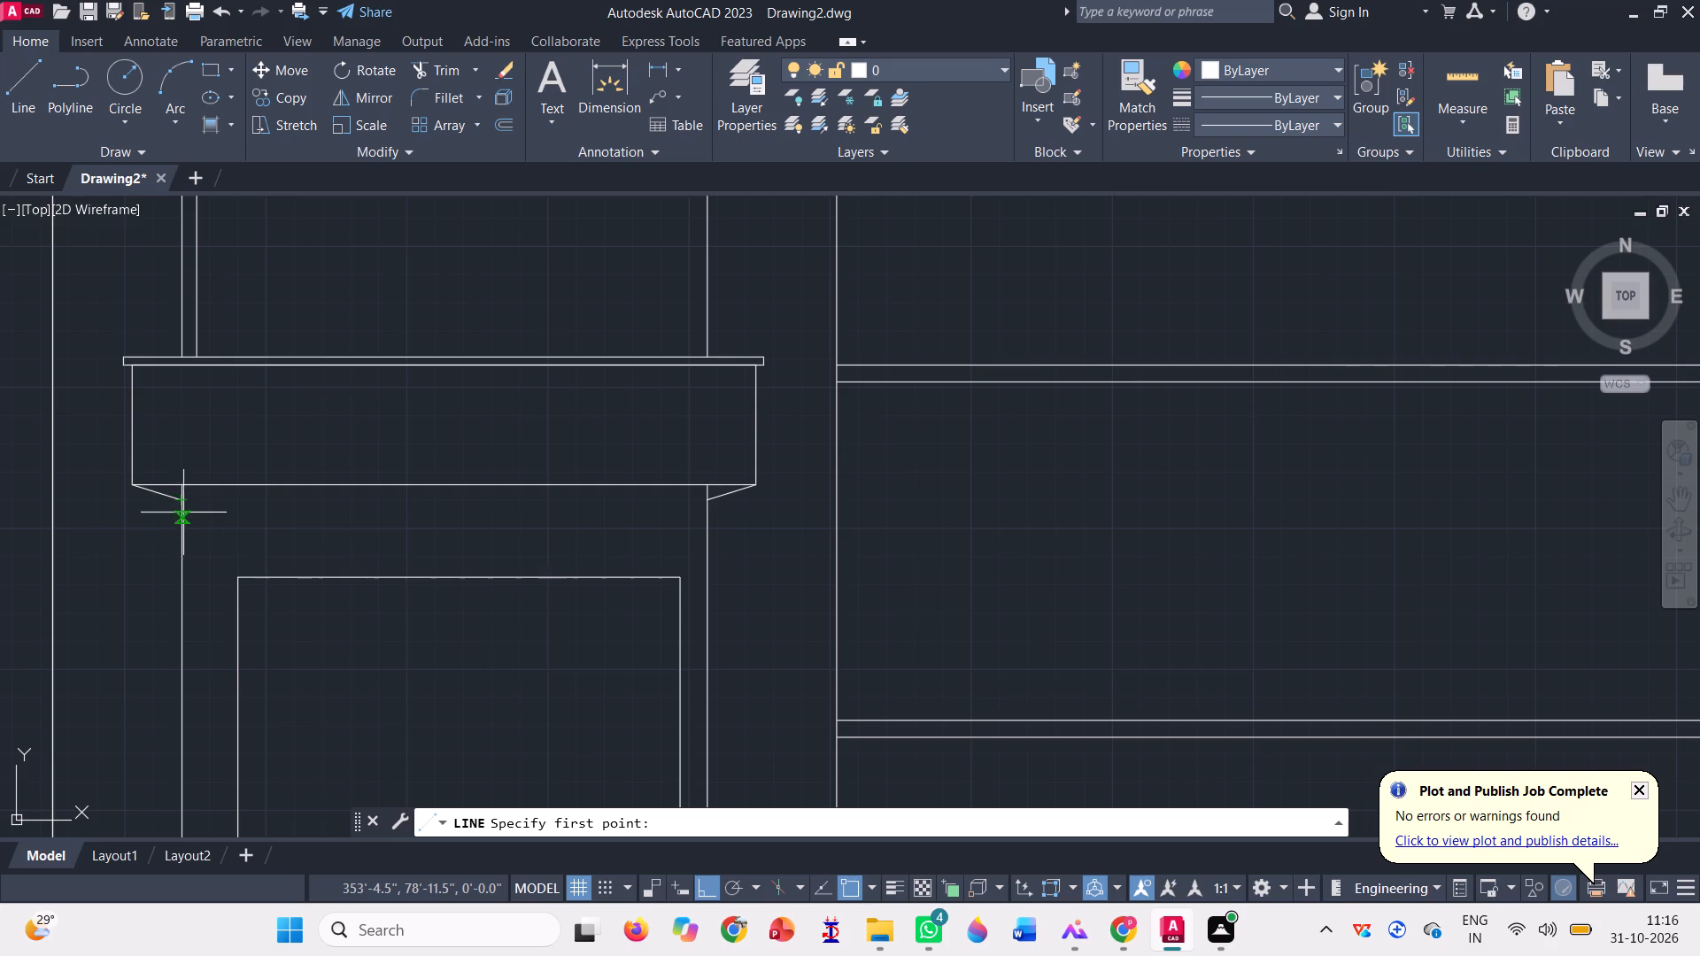
{"action": "left_click", "coordinate": [175, 537]}
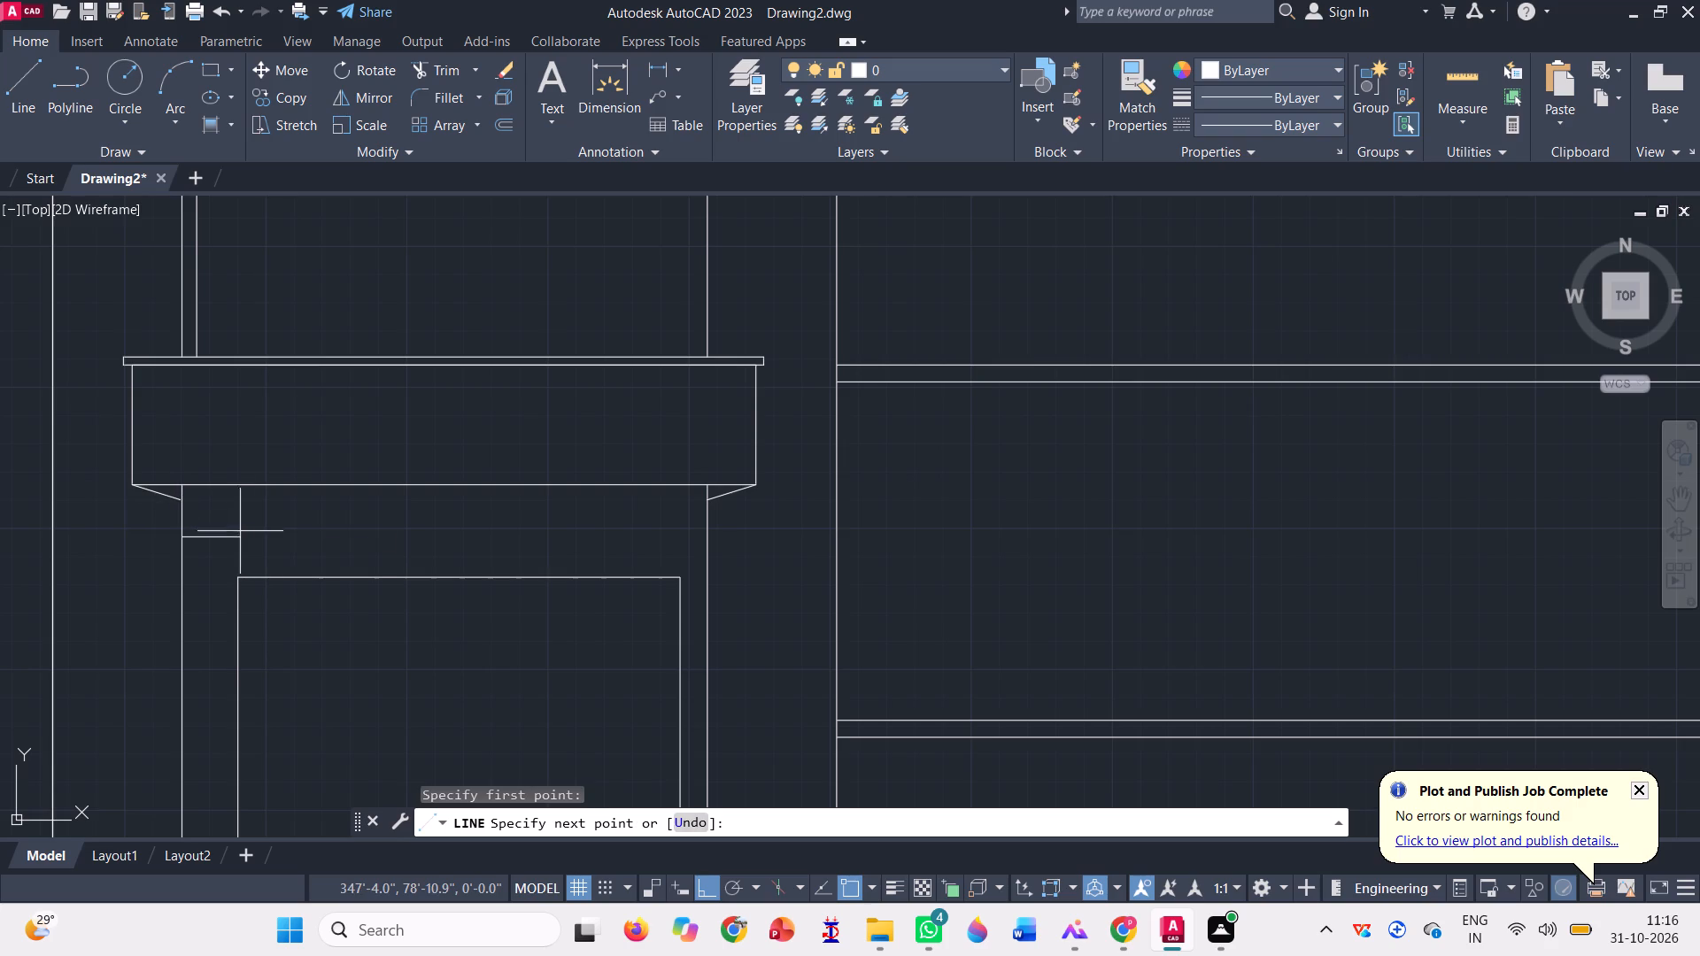
{"action": "key", "text": "F8"}
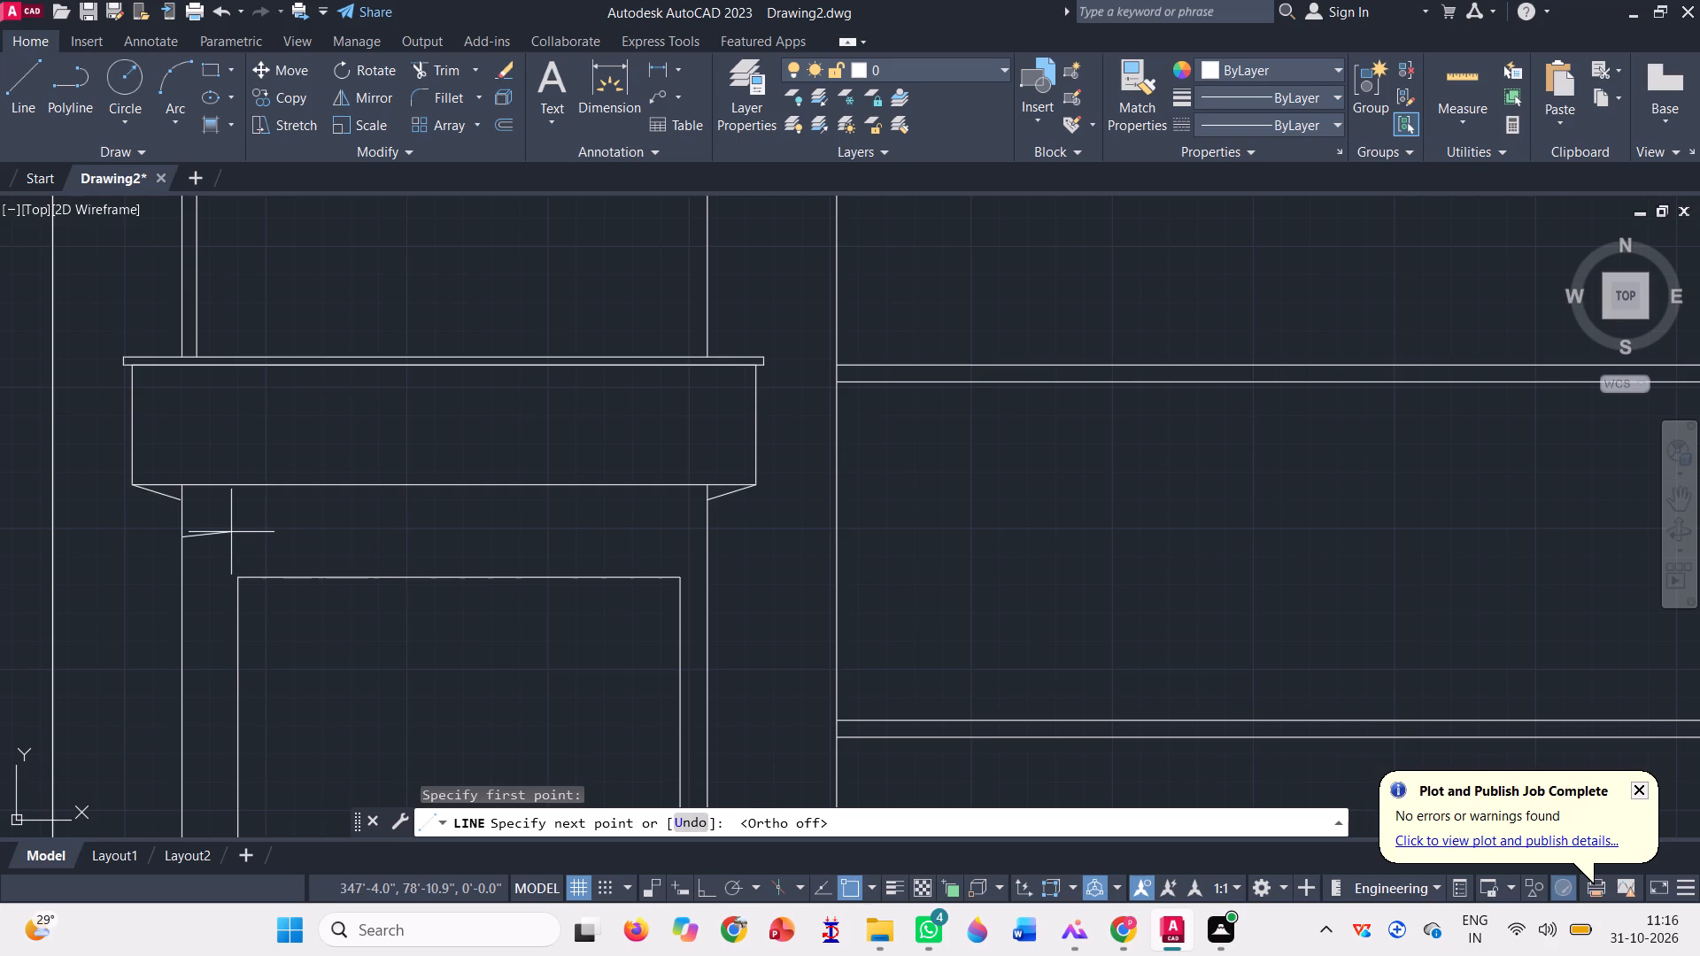
{"action": "scroll", "coordinate": [228, 533], "scroll_direction": "up", "scroll_amount": 1}
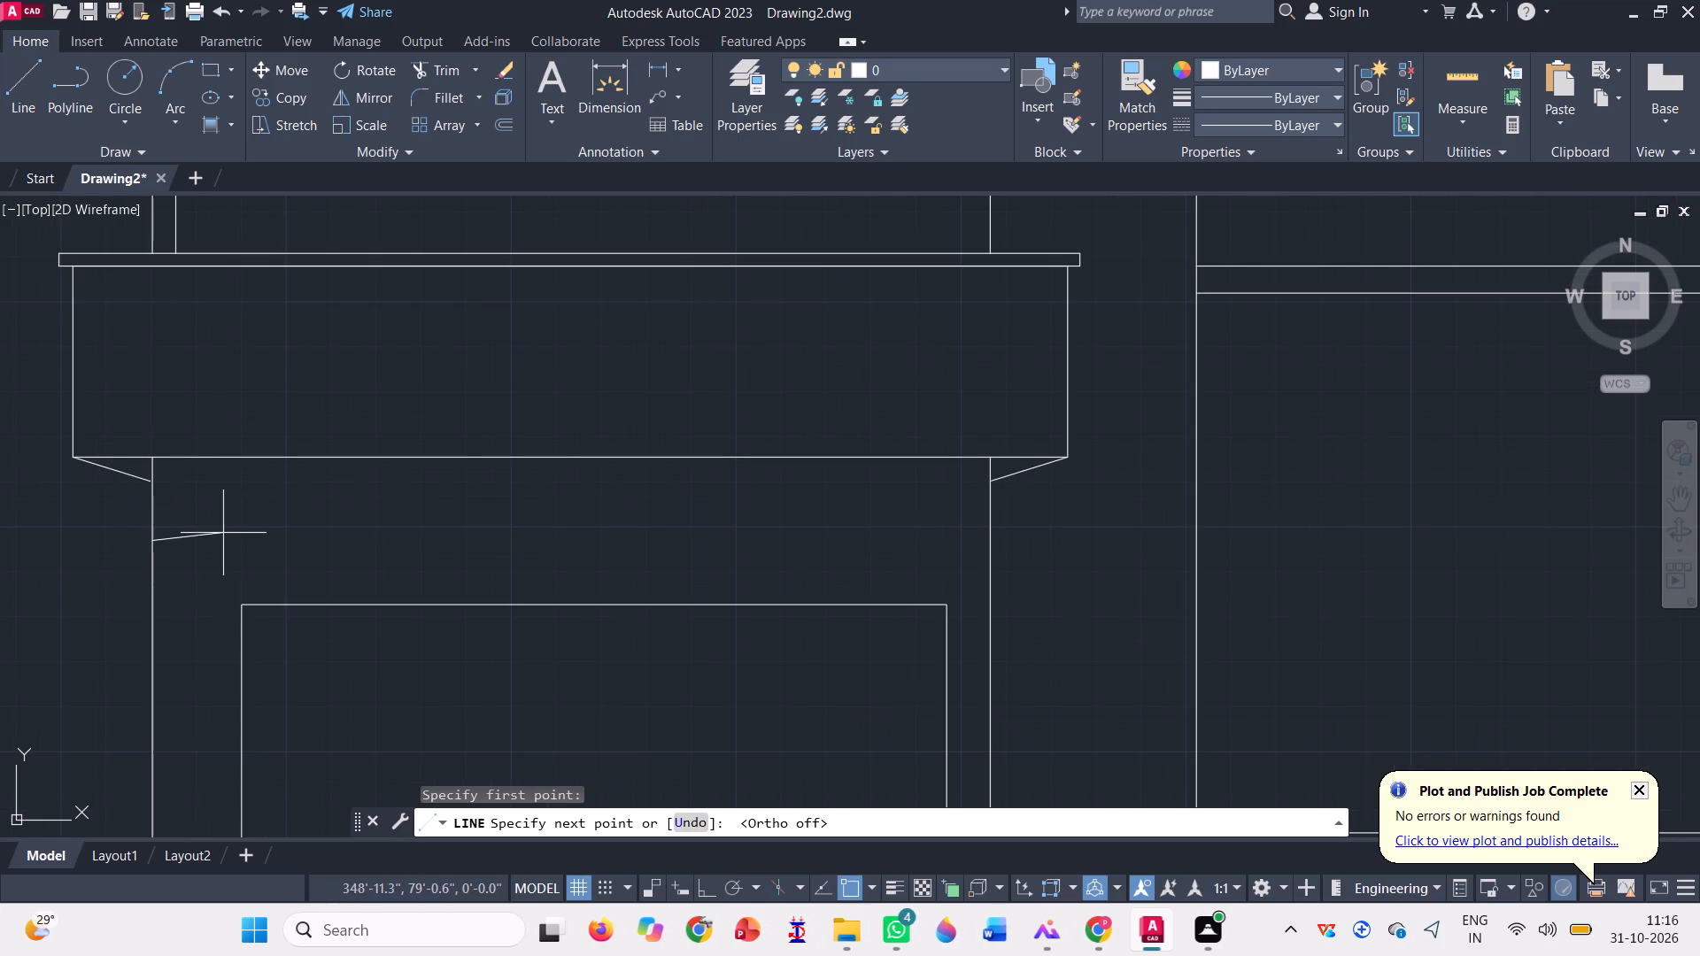
{"action": "left_click", "coordinate": [253, 521]}
{"action": "scroll", "coordinate": [234, 530], "scroll_direction": "down", "scroll_amount": 3}
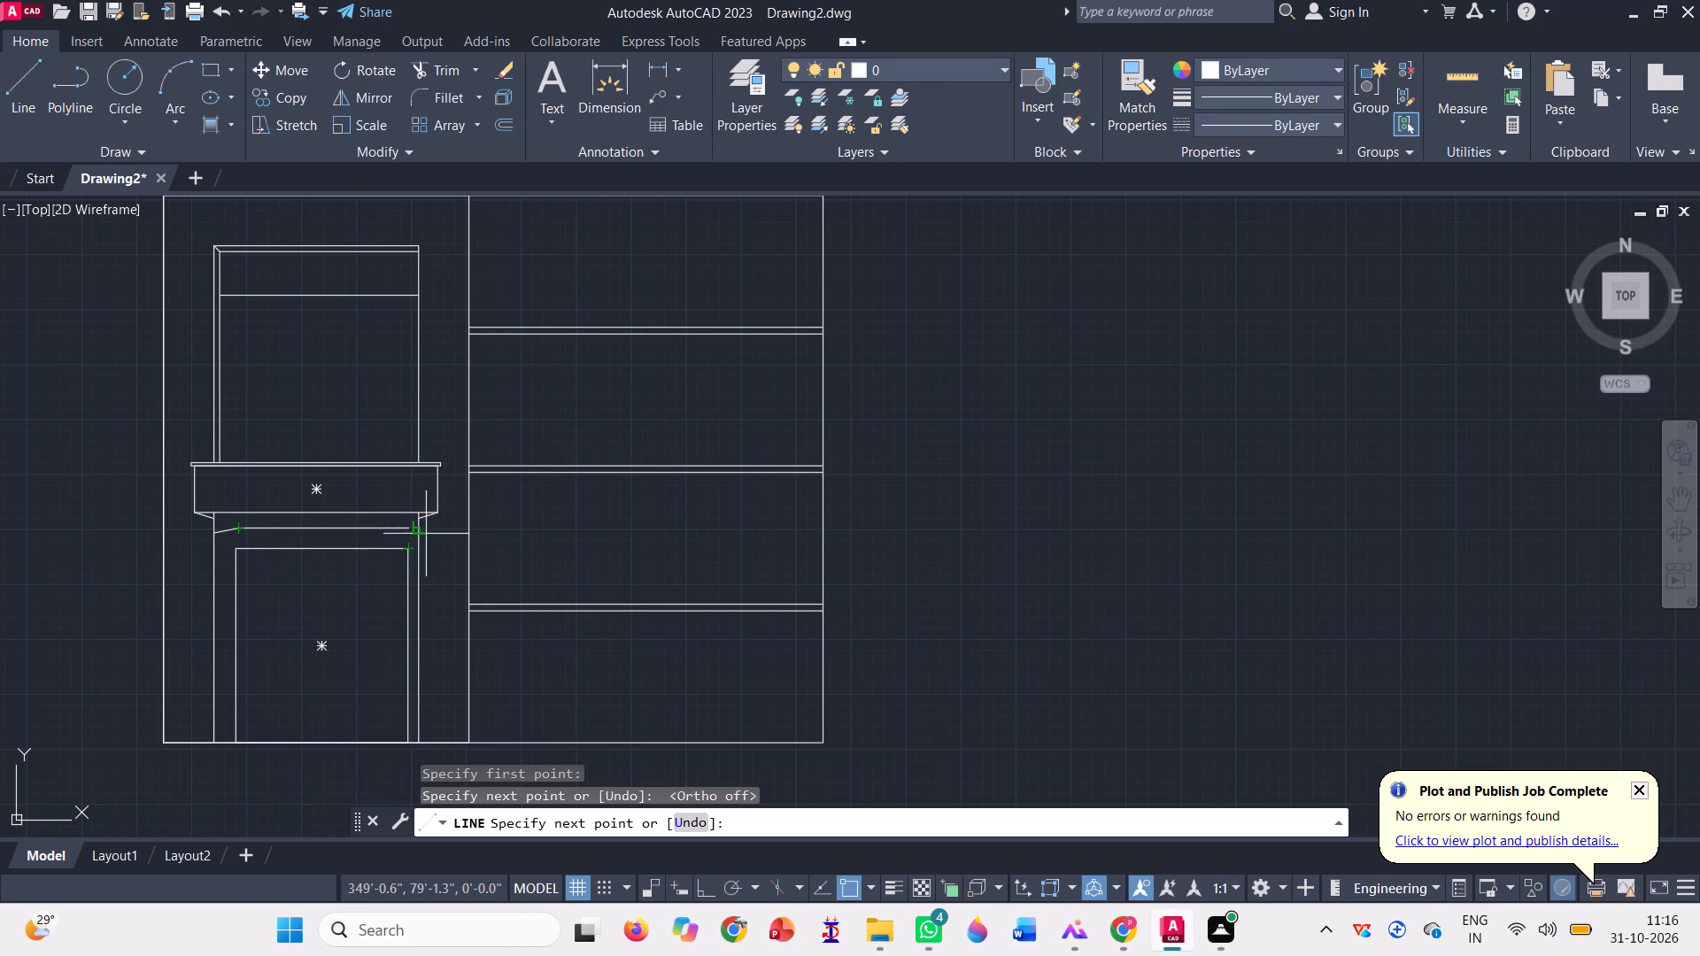
{"action": "left_click", "coordinate": [421, 528]}
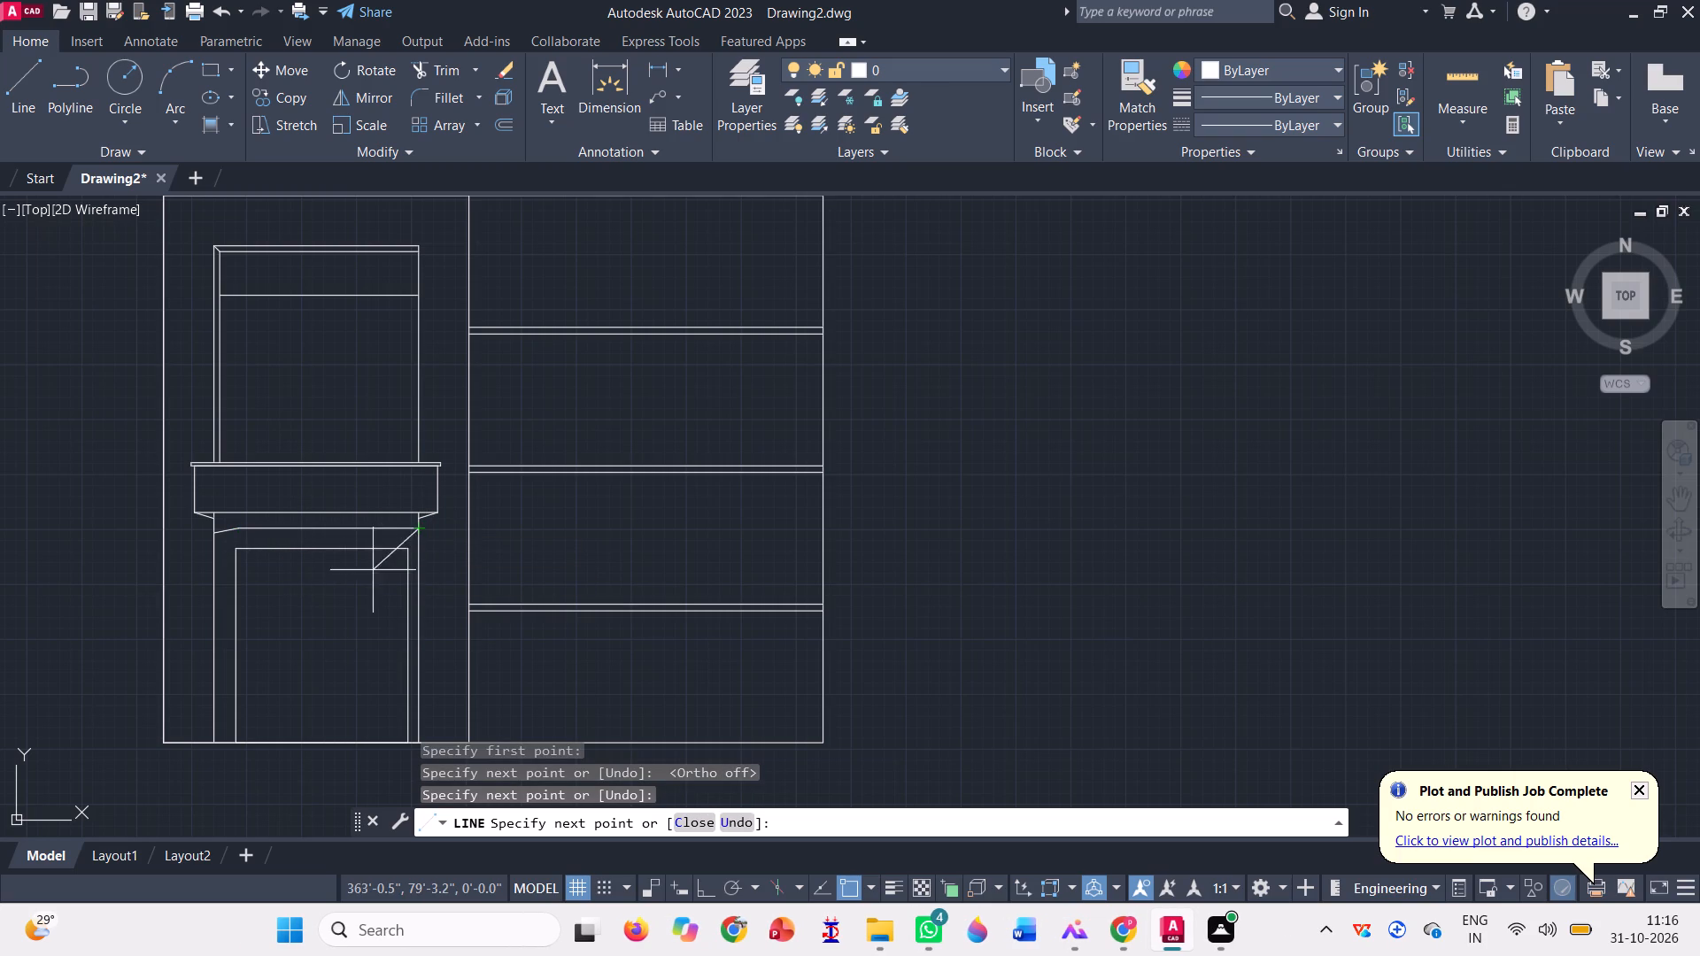
{"action": "key", "text": "space"}
Delete the rectangle standing inside the lower frame opening.
{"action": "left_click", "coordinate": [294, 558]}
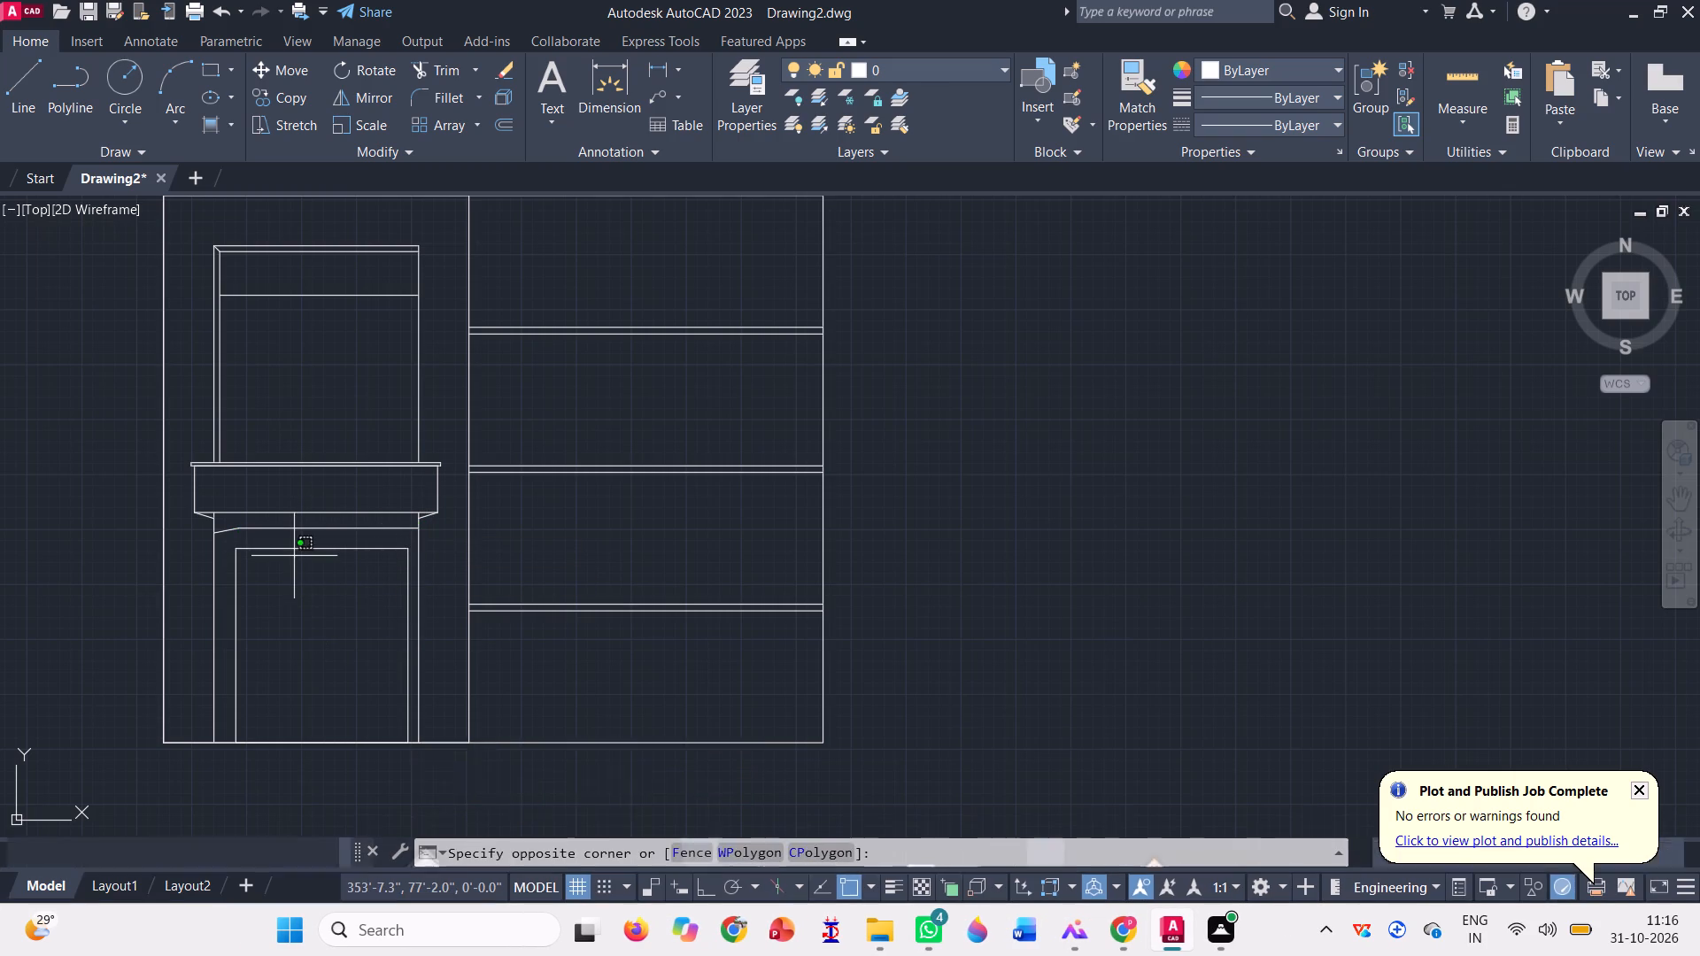
{"action": "left_click", "coordinate": [261, 557]}
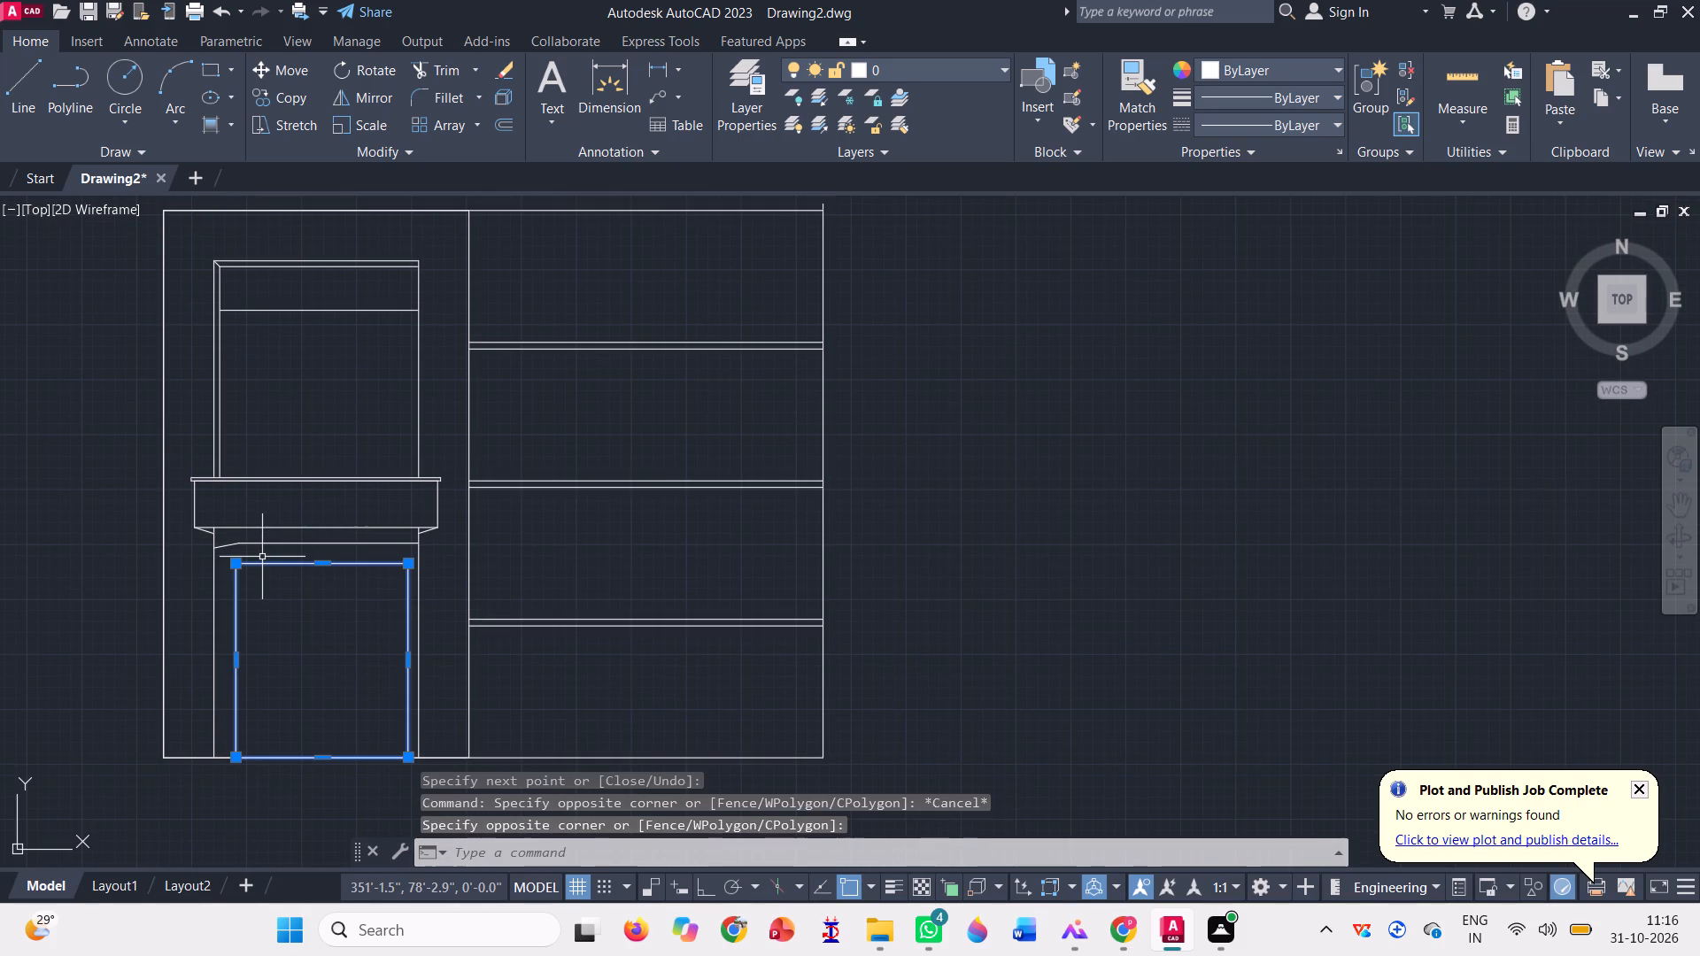
{"action": "key", "text": "Delete"}
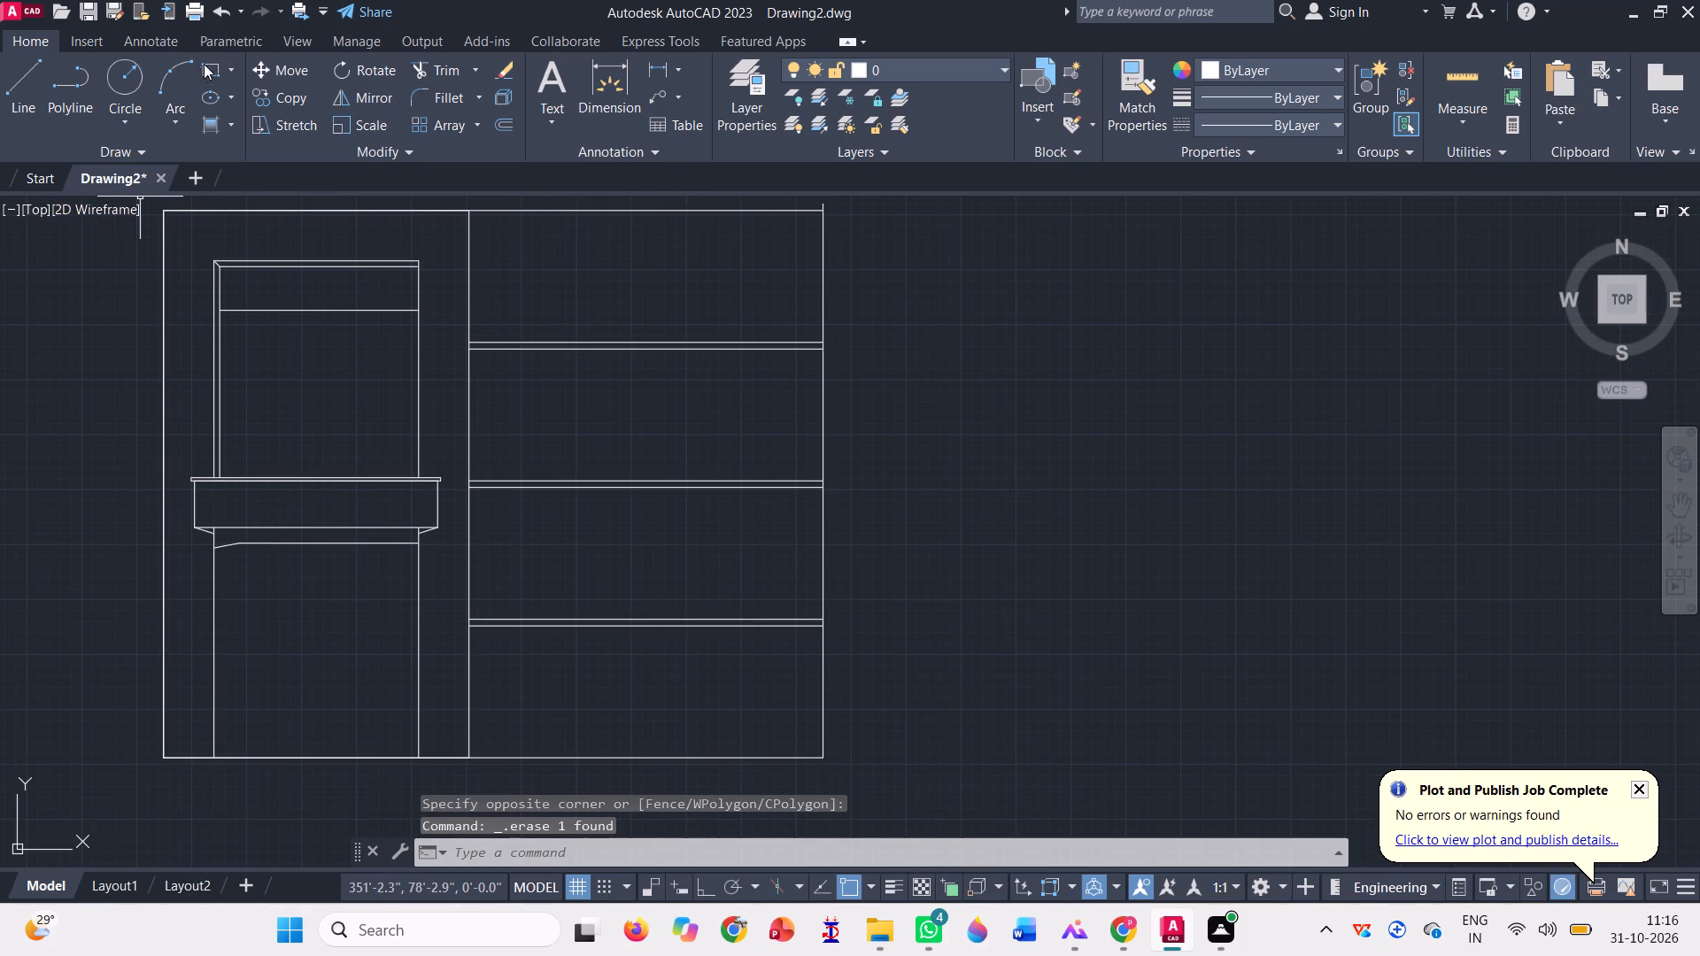
Draw a rectangle from the bend of the two-segment line under the box down to the base line, short of the frame's right line.
{"action": "left_click", "coordinate": [206, 55]}
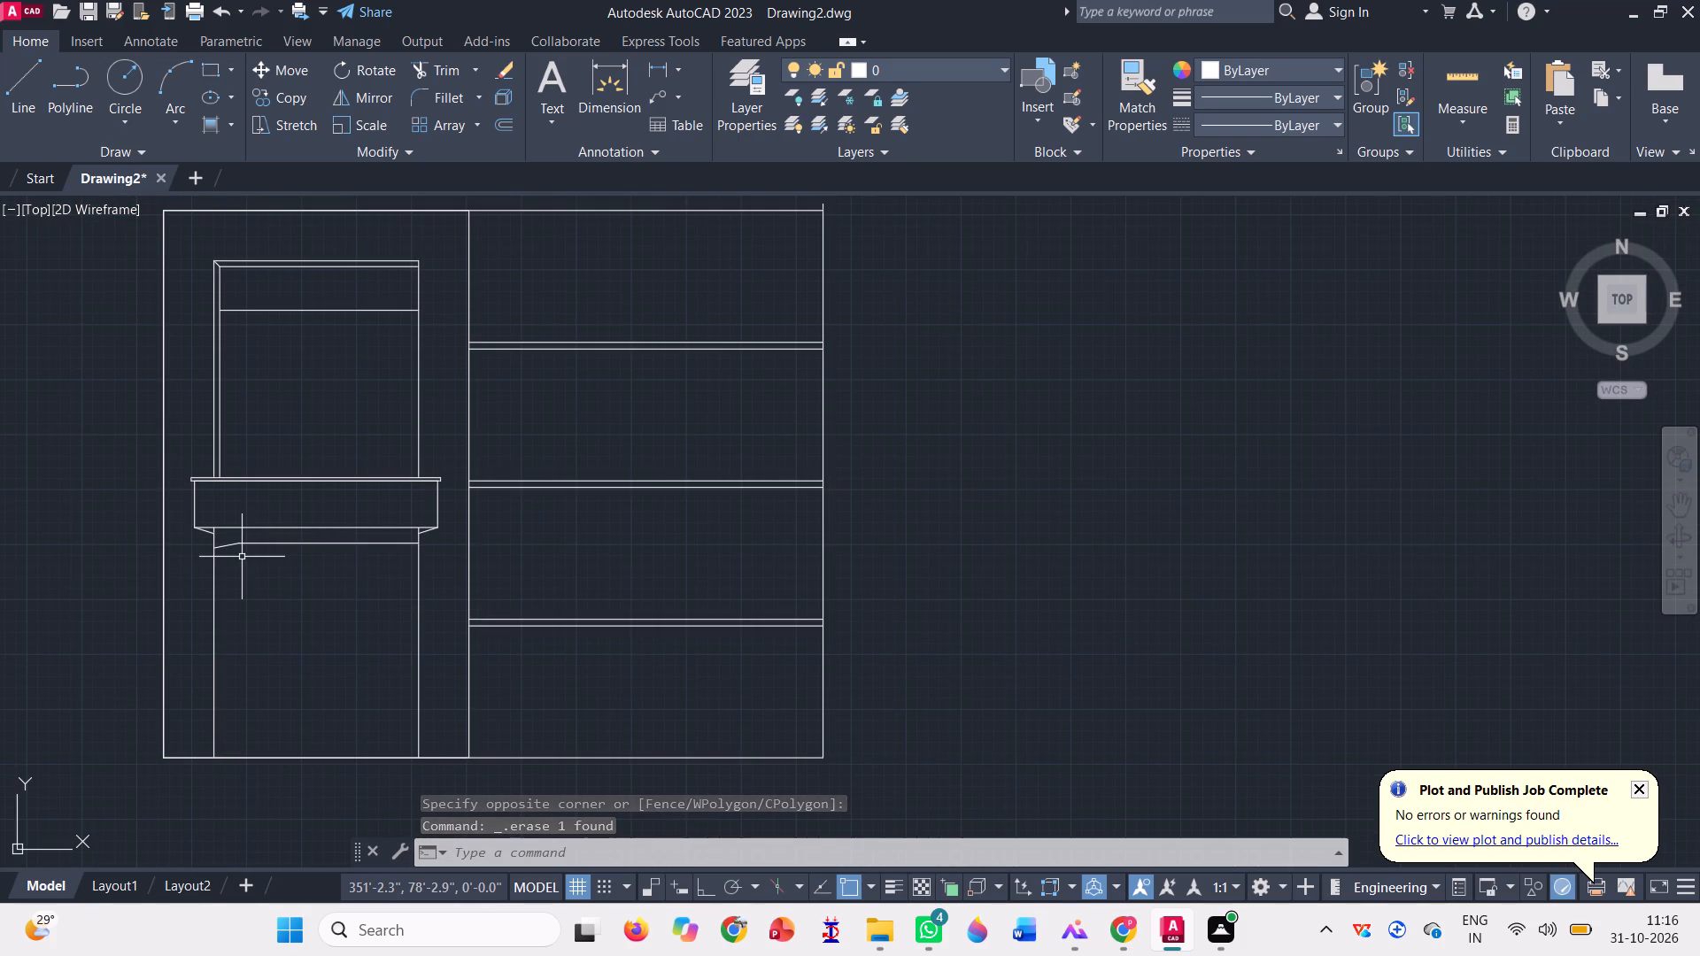
{"action": "left_click", "coordinate": [206, 70]}
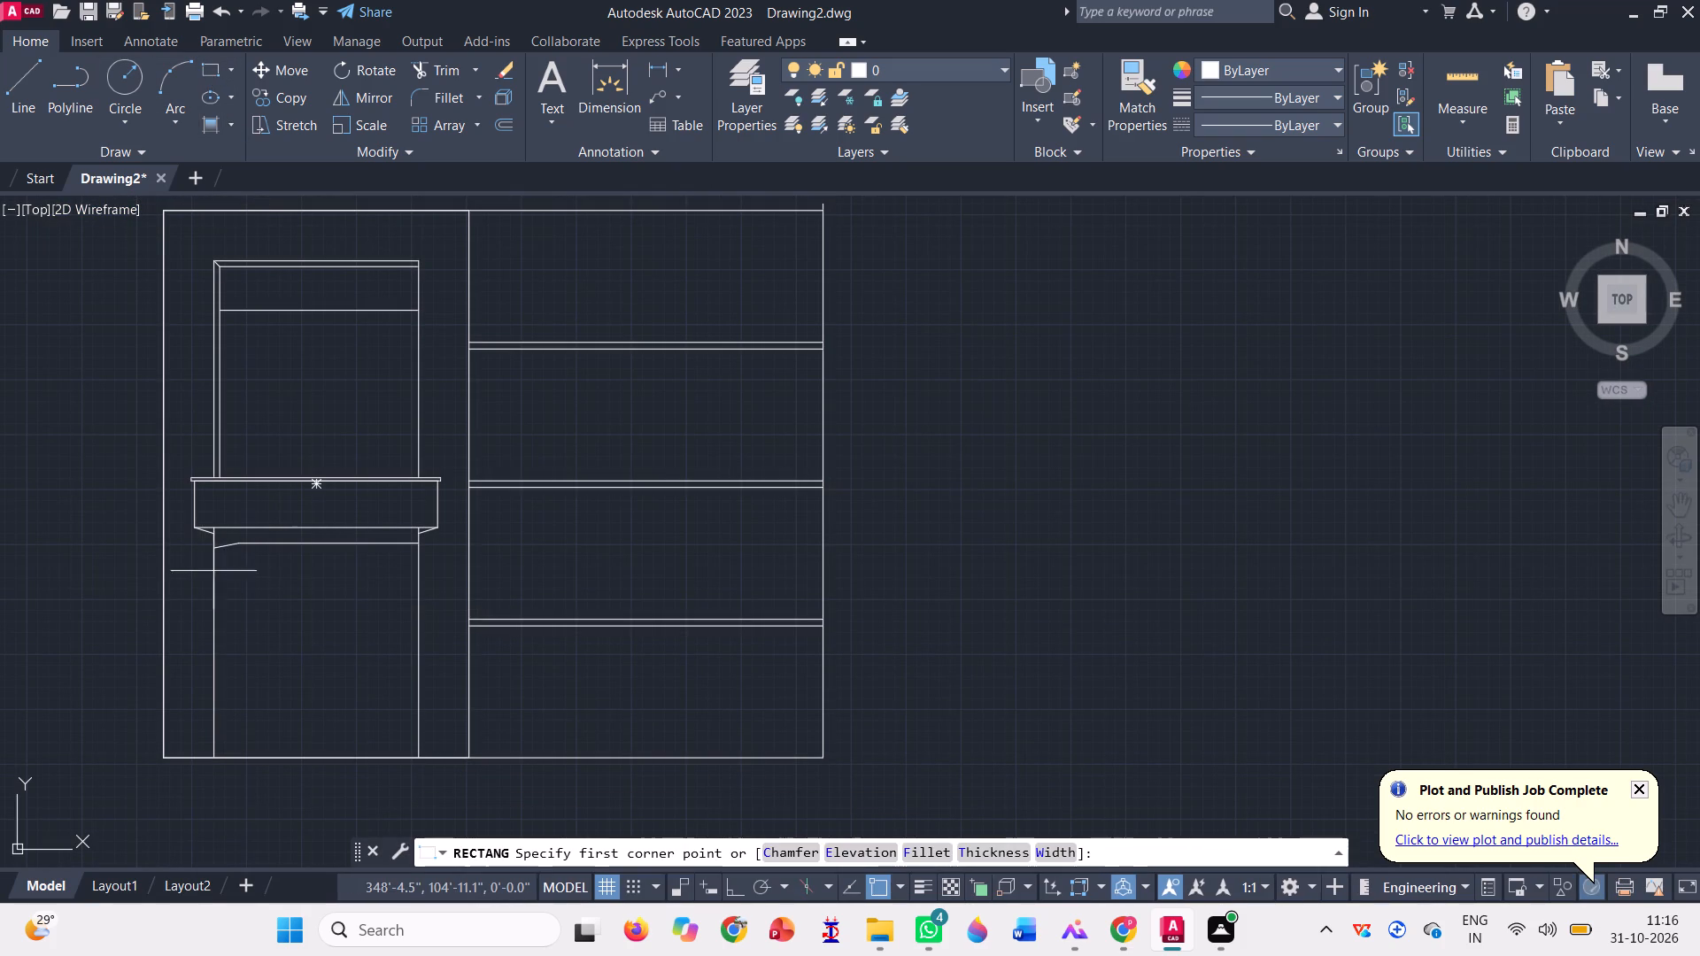
{"action": "scroll", "coordinate": [238, 540], "scroll_direction": "up", "scroll_amount": 3}
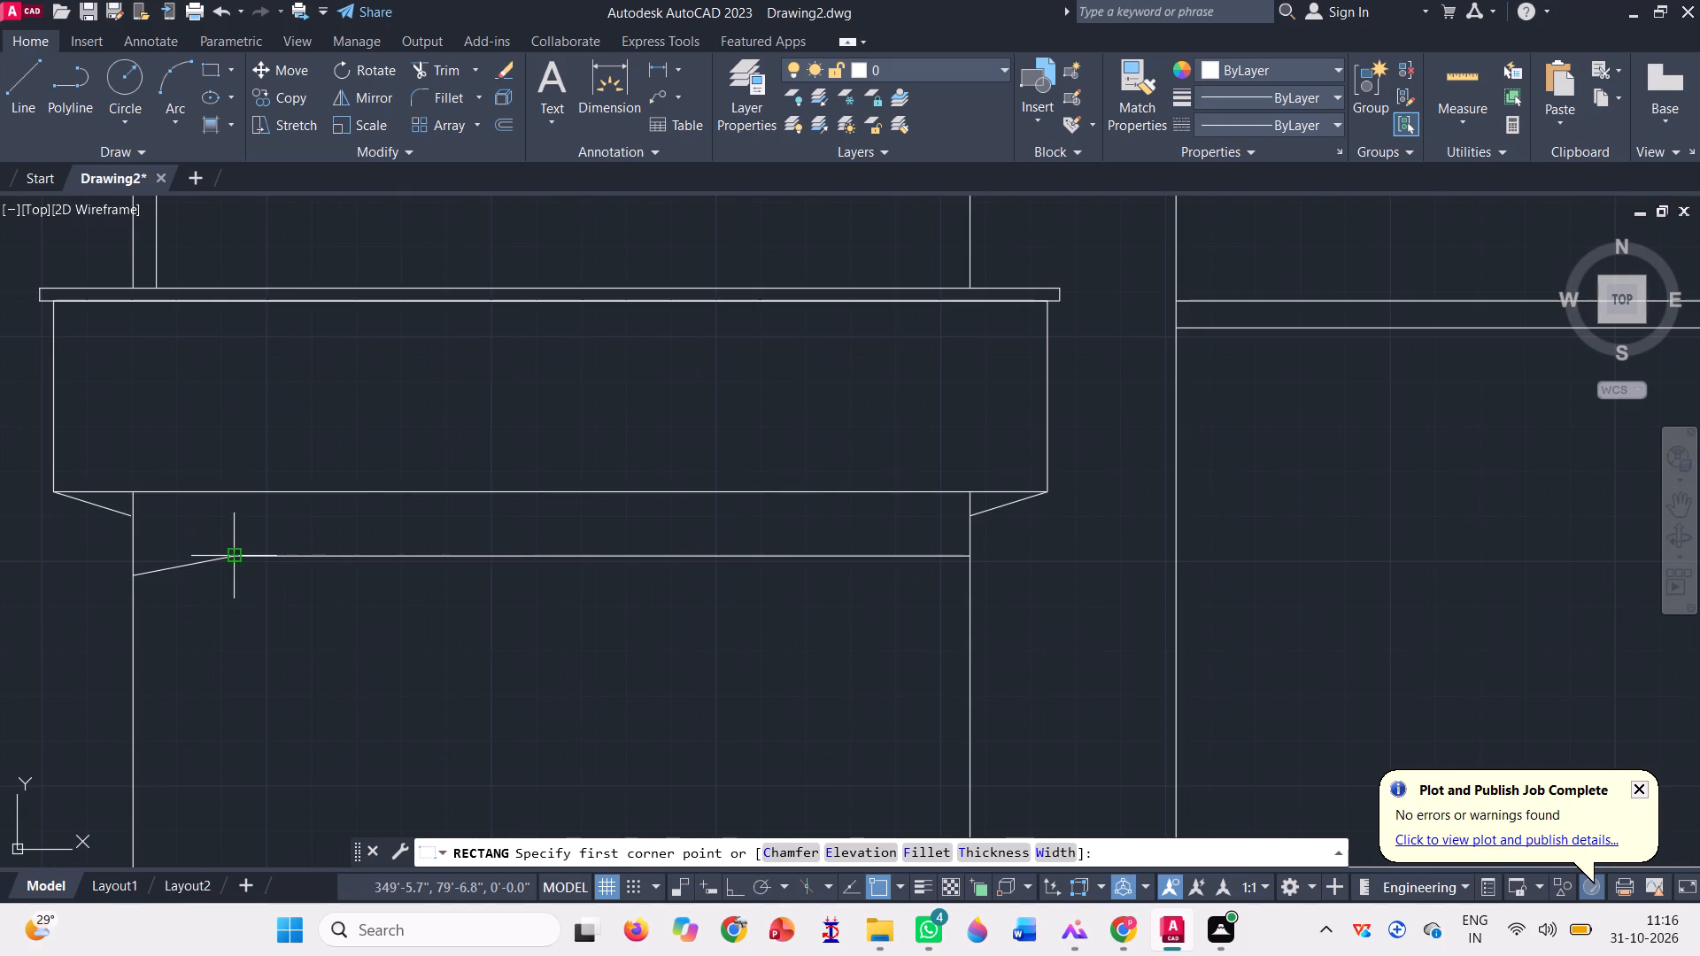
{"action": "left_click", "coordinate": [233, 560]}
{"action": "scroll", "coordinate": [358, 685], "scroll_direction": "down", "scroll_amount": 3}
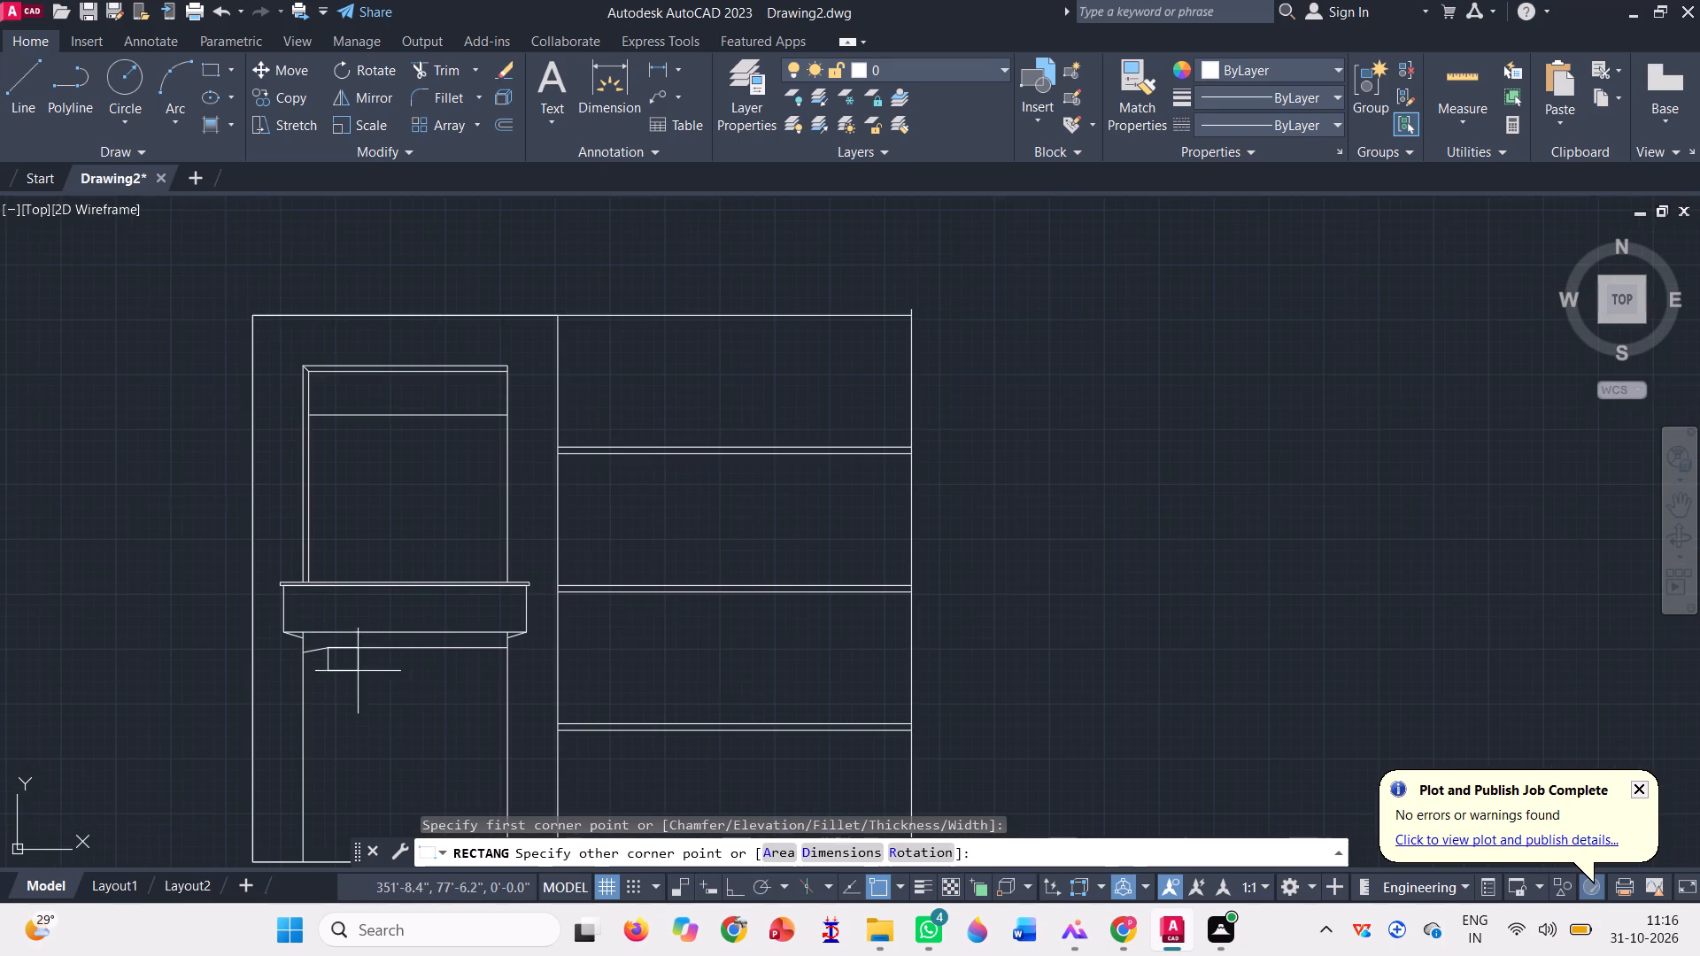
{"action": "scroll", "coordinate": [417, 667], "scroll_direction": "down", "scroll_amount": 1}
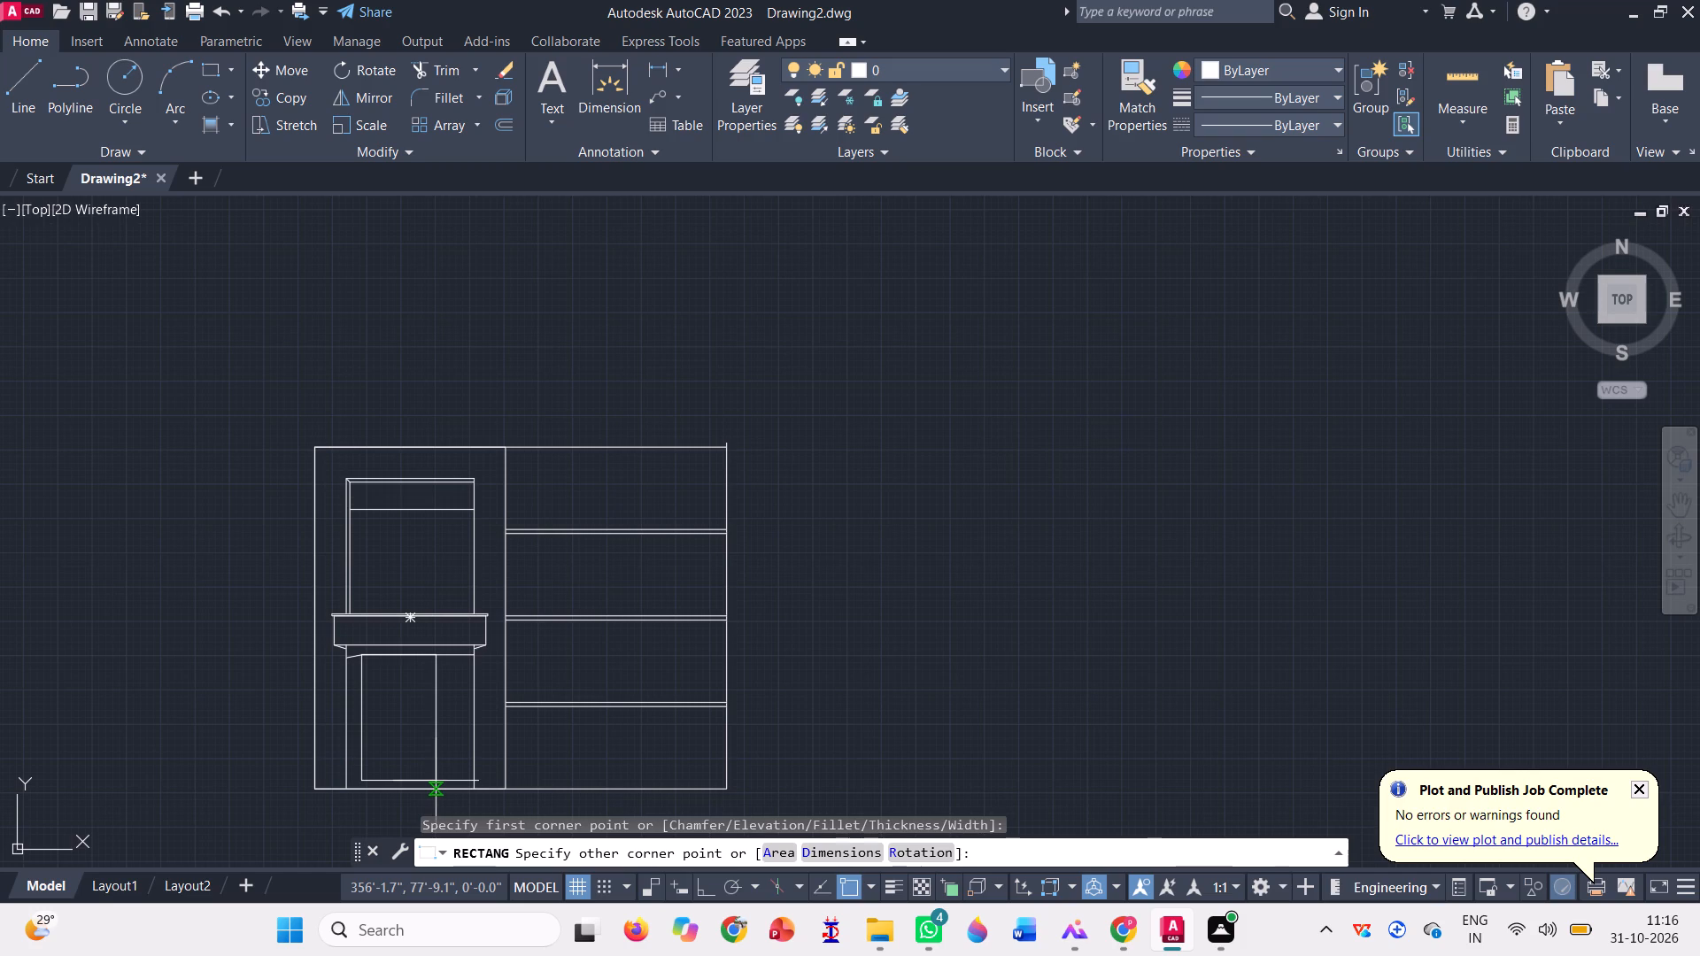
{"action": "scroll", "coordinate": [436, 781], "scroll_direction": "up", "scroll_amount": 1}
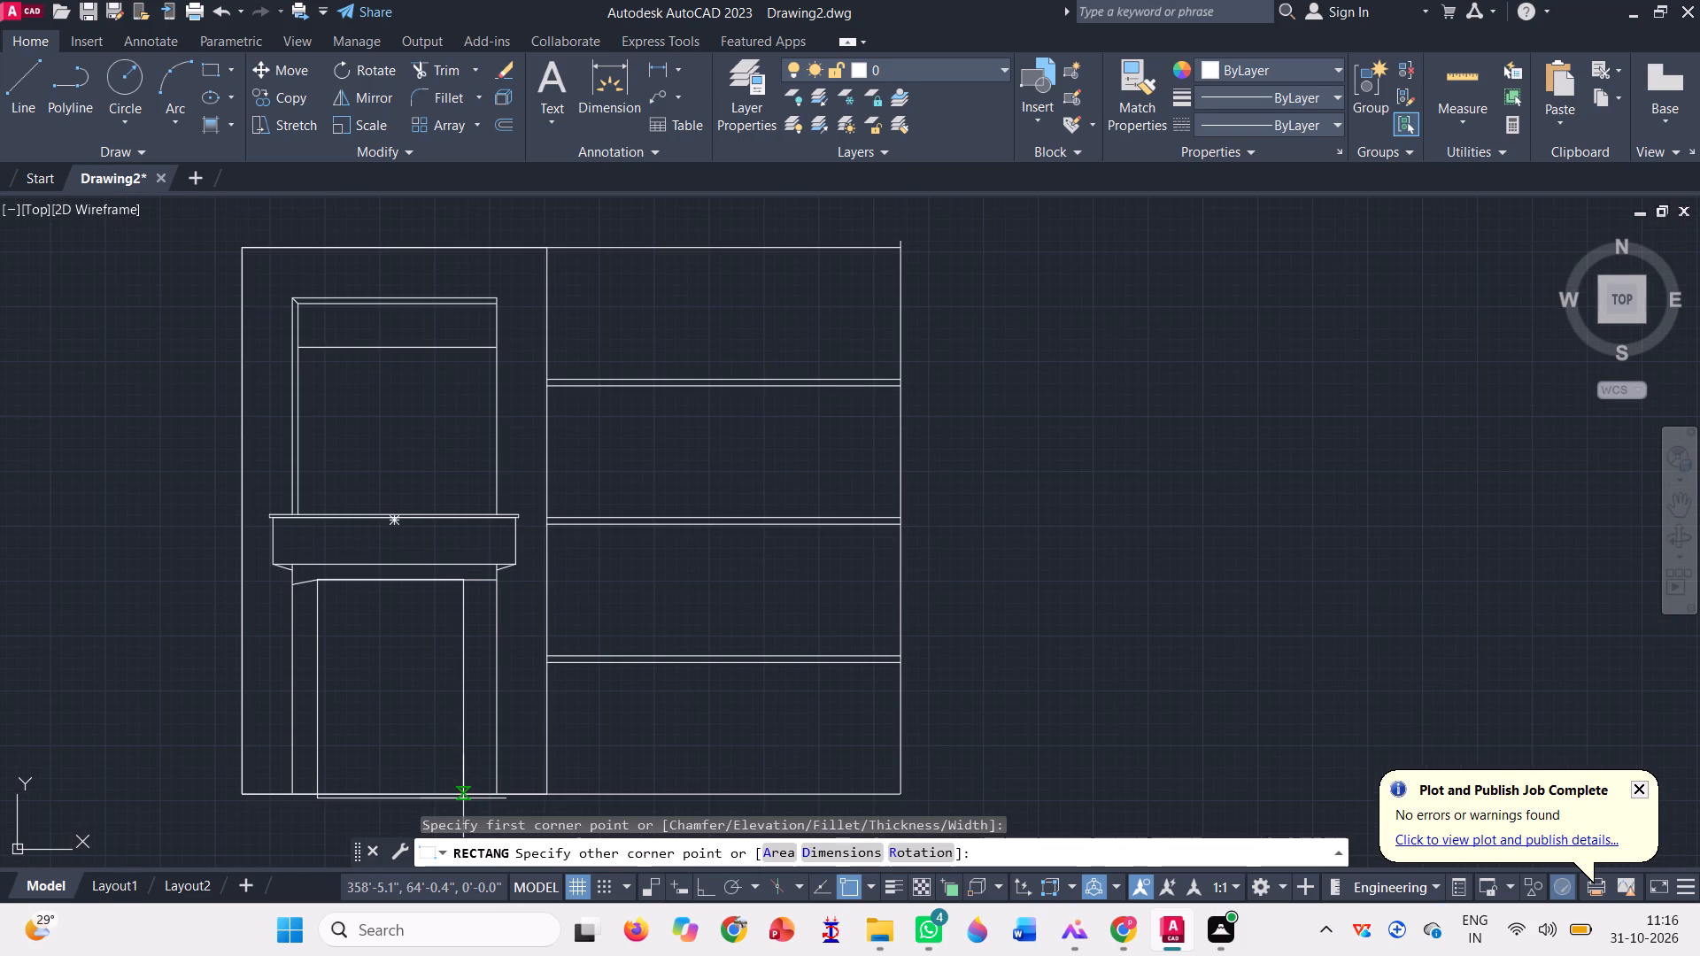
{"action": "left_click", "coordinate": [469, 791]}
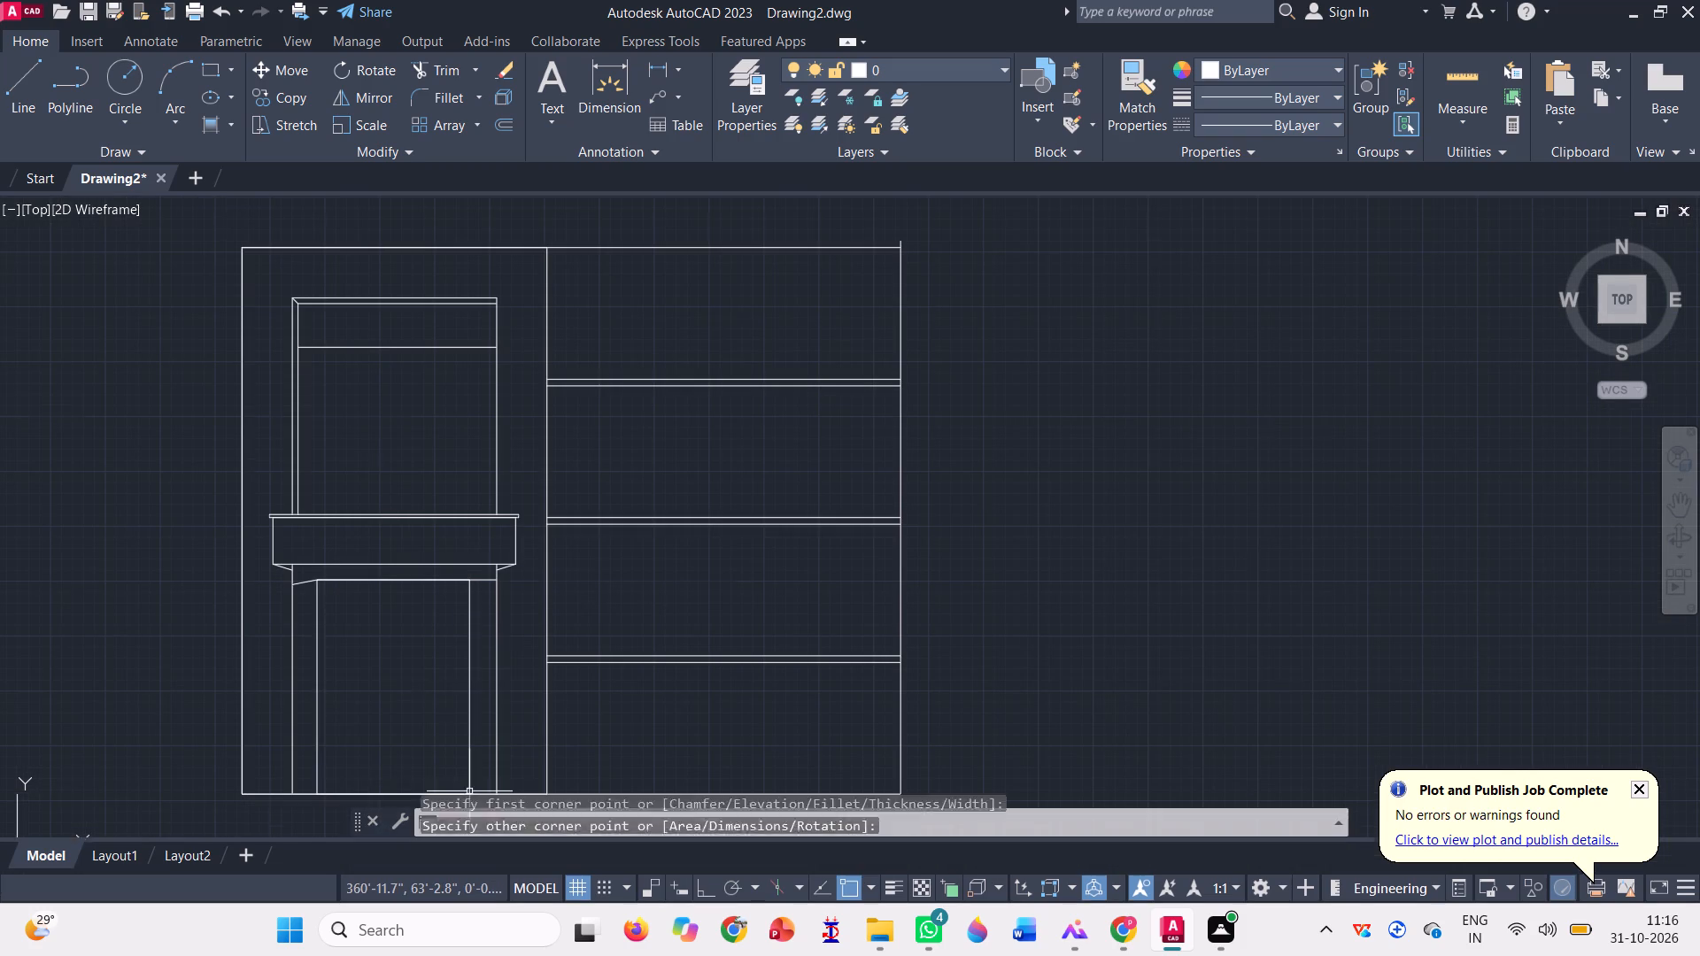
Offset the new lower rectangle slightly inward using a through point.
{"action": "scroll", "coordinate": [415, 721], "scroll_direction": "down", "scroll_amount": 1}
{"action": "left_click", "coordinate": [502, 123]}
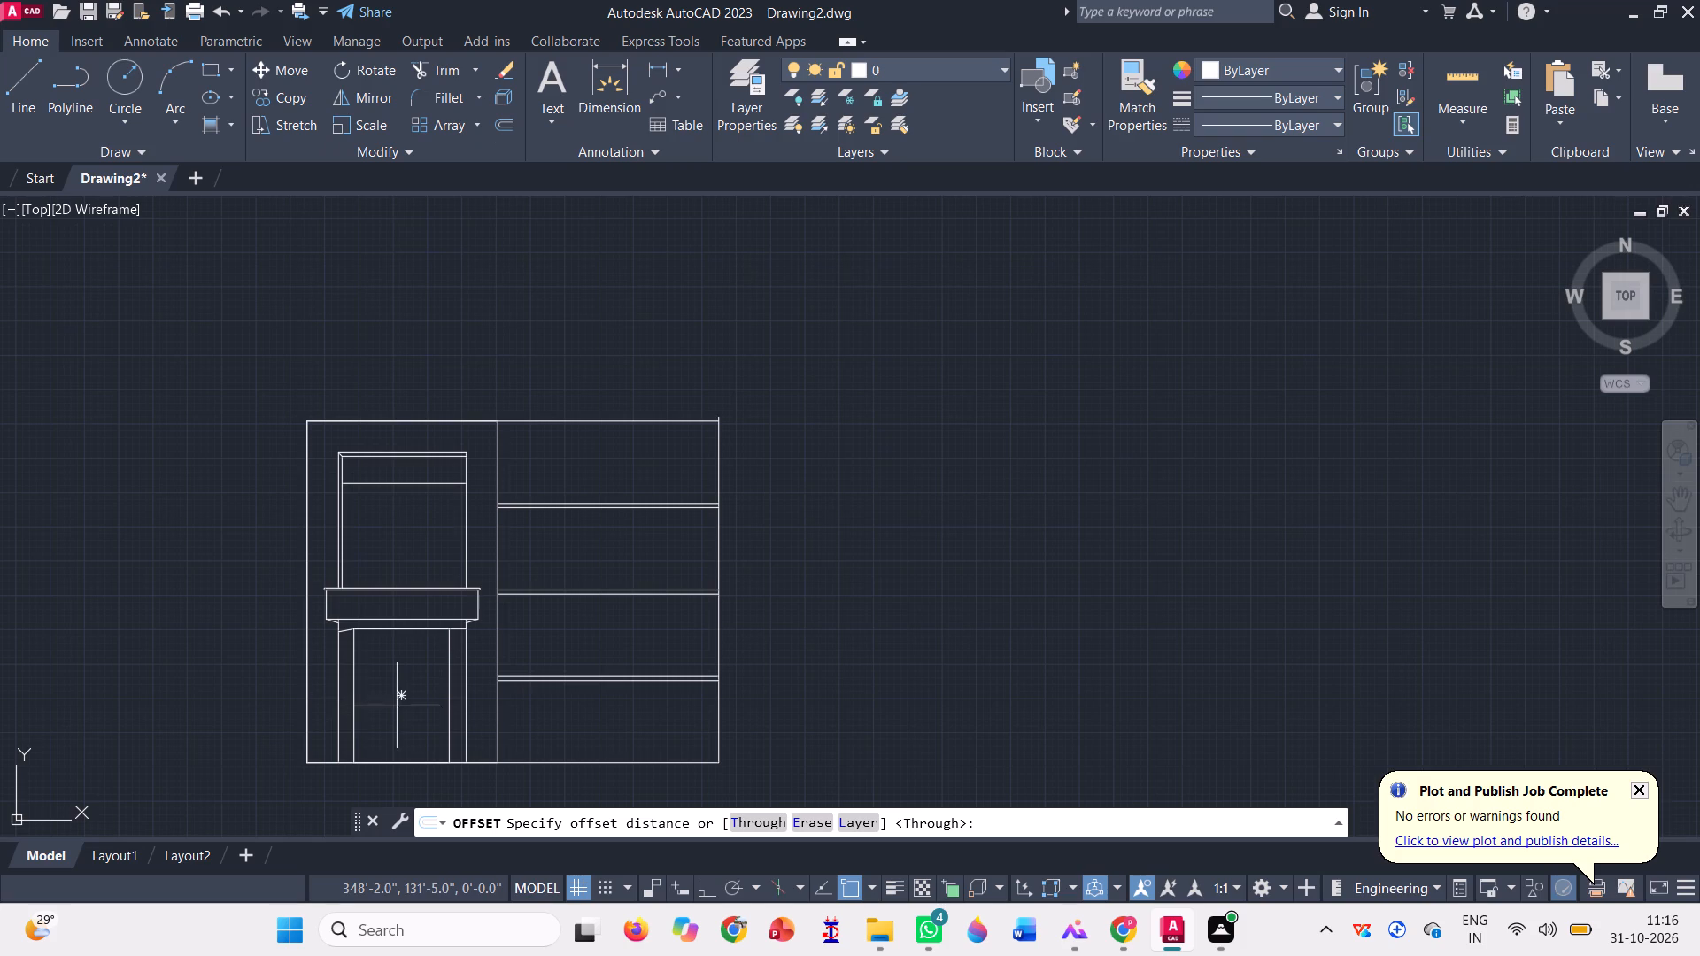
{"action": "scroll", "coordinate": [391, 550], "scroll_direction": "down", "scroll_amount": 2}
{"action": "scroll", "coordinate": [429, 660], "scroll_direction": "up", "scroll_amount": 3}
{"action": "key", "text": "space"}
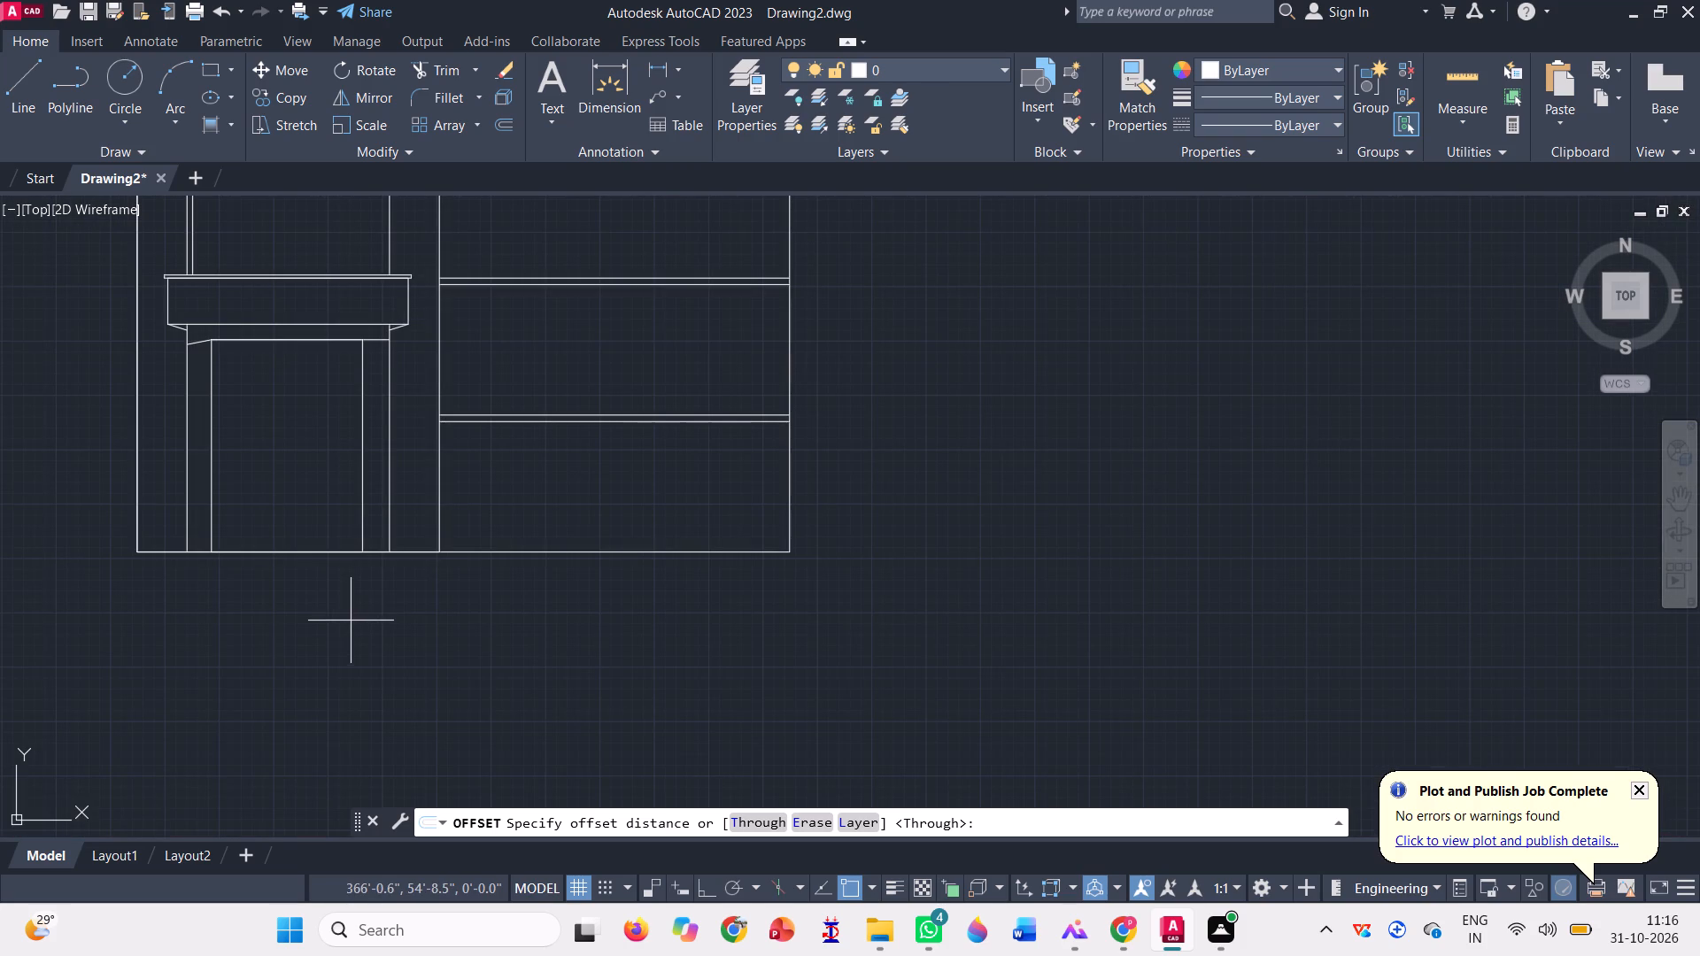
{"action": "left_click", "coordinate": [209, 529]}
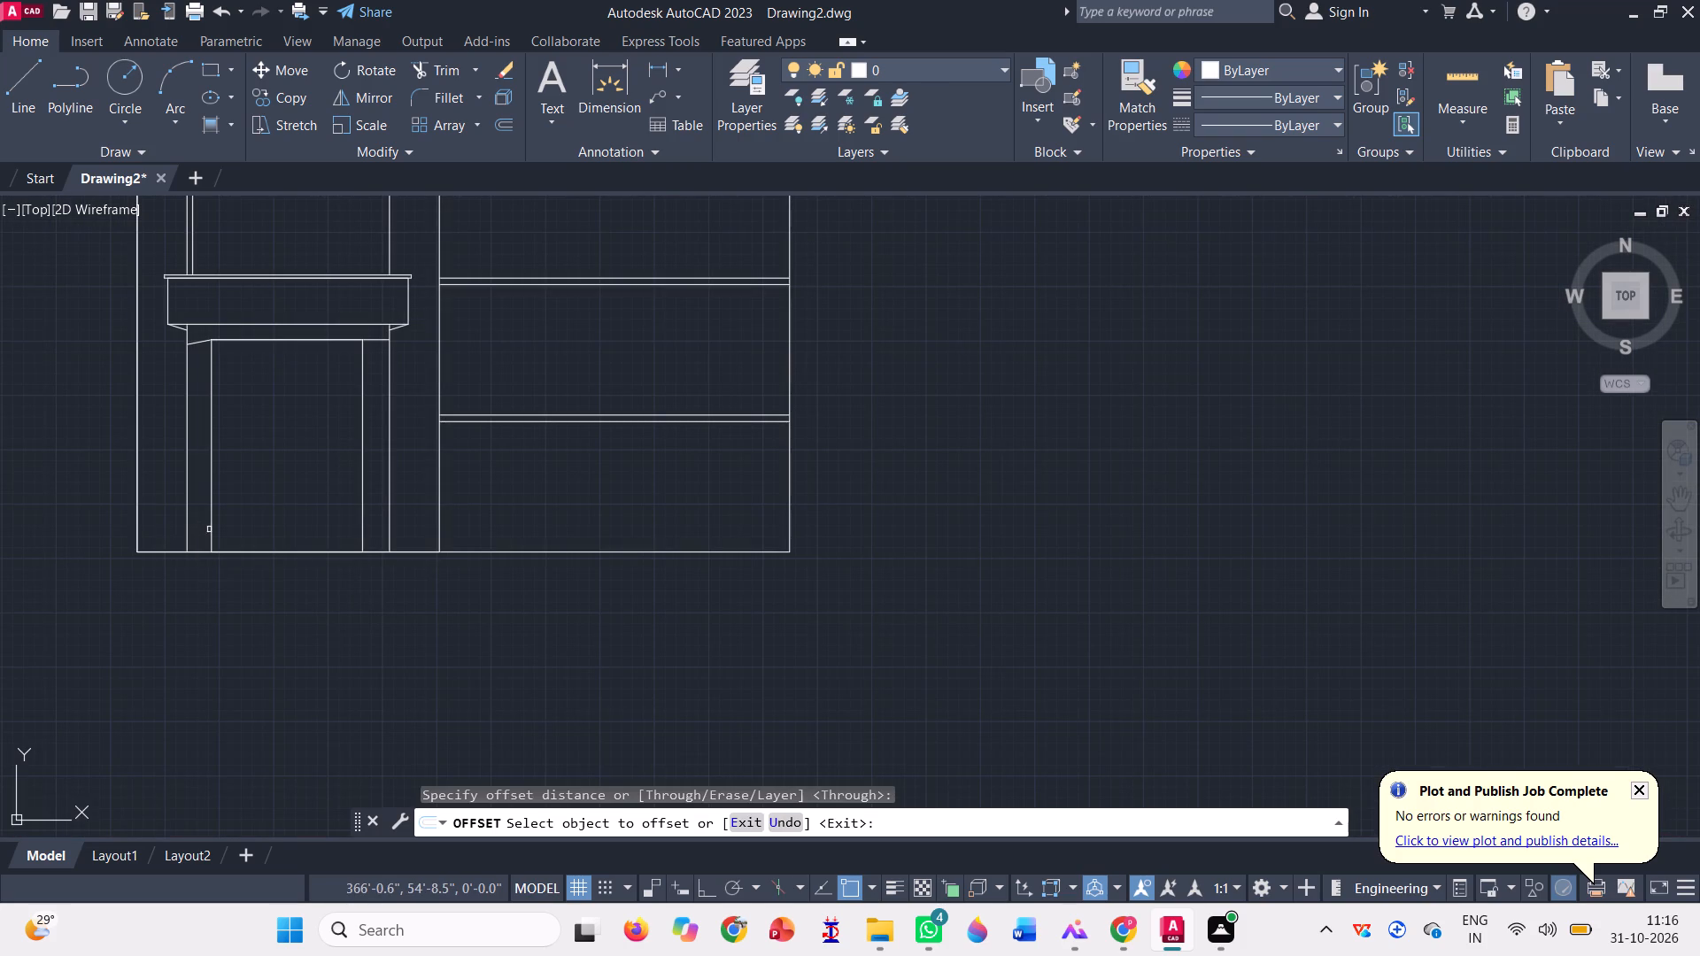
{"action": "scroll", "coordinate": [209, 529], "scroll_direction": "up", "scroll_amount": 2}
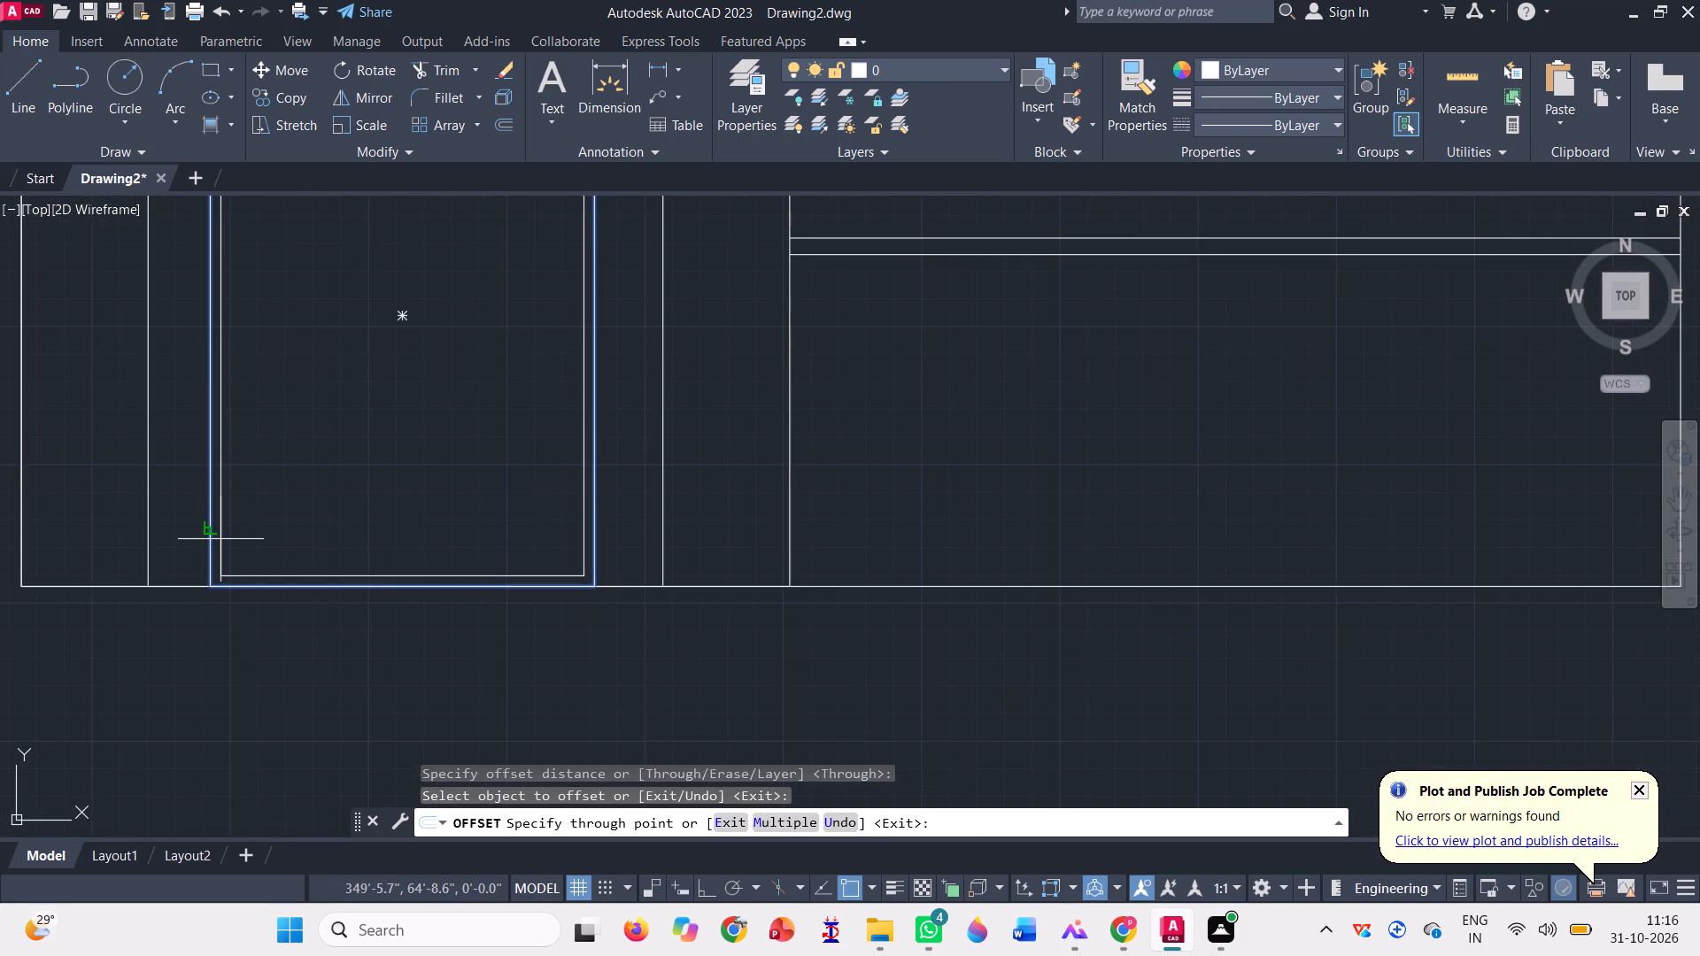
{"action": "left_click", "coordinate": [220, 537]}
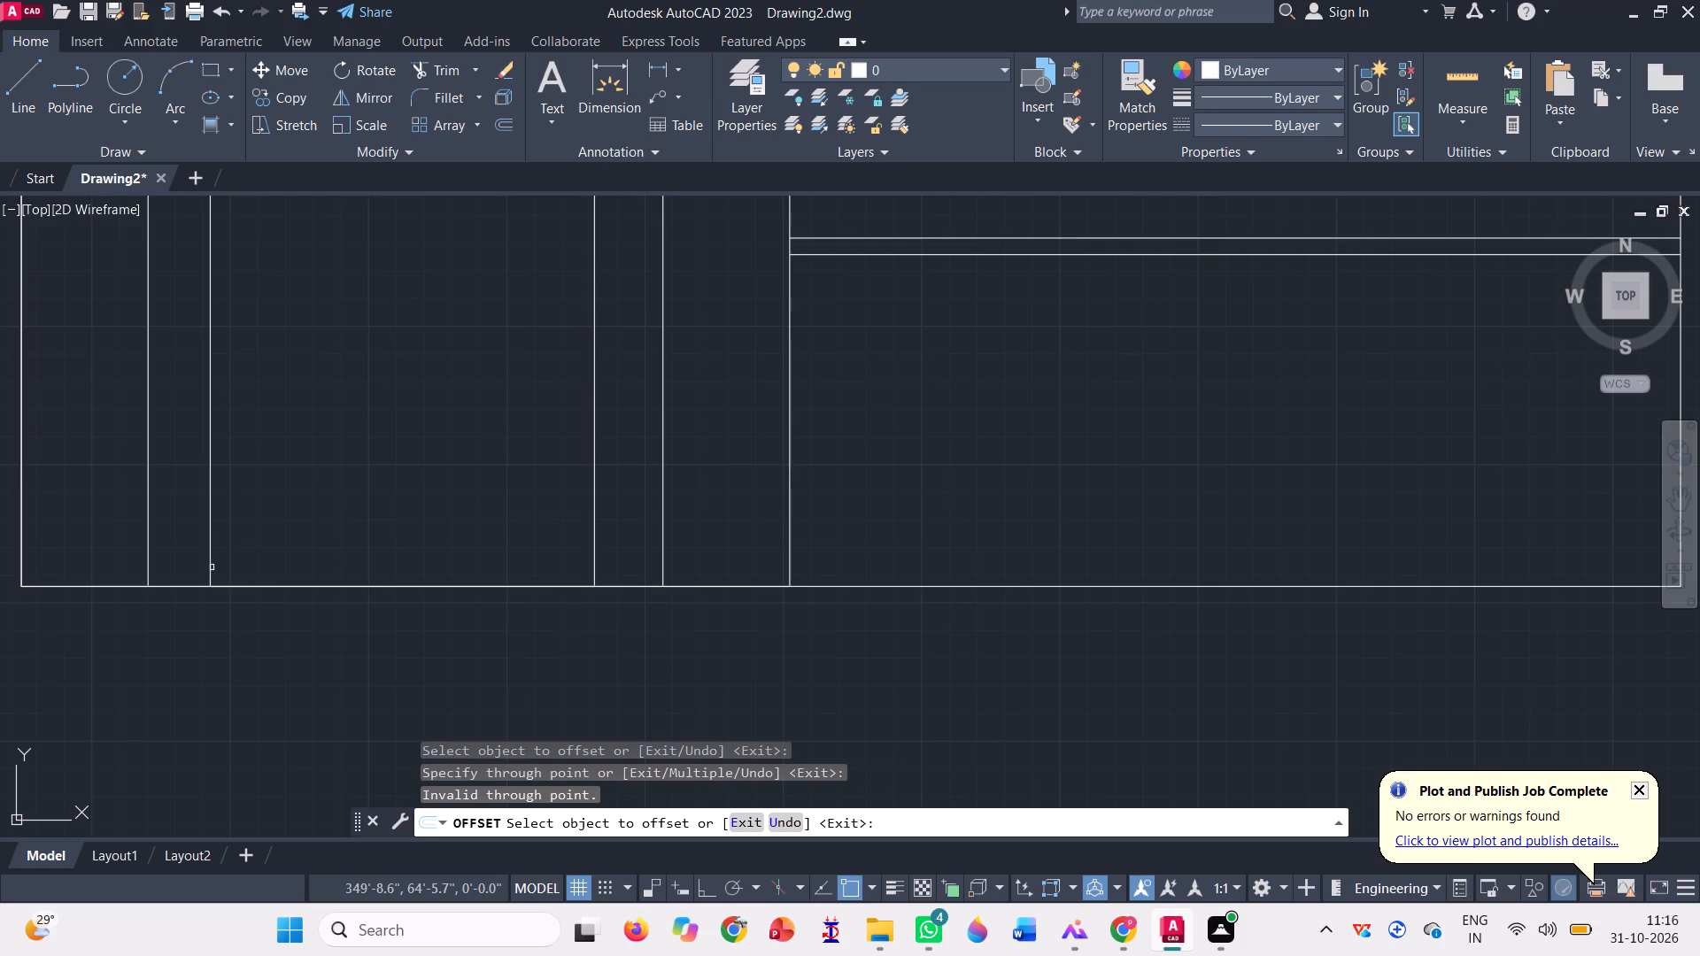
{"action": "left_click", "coordinate": [211, 566]}
{"action": "scroll", "coordinate": [243, 560], "scroll_direction": "up", "scroll_amount": 3}
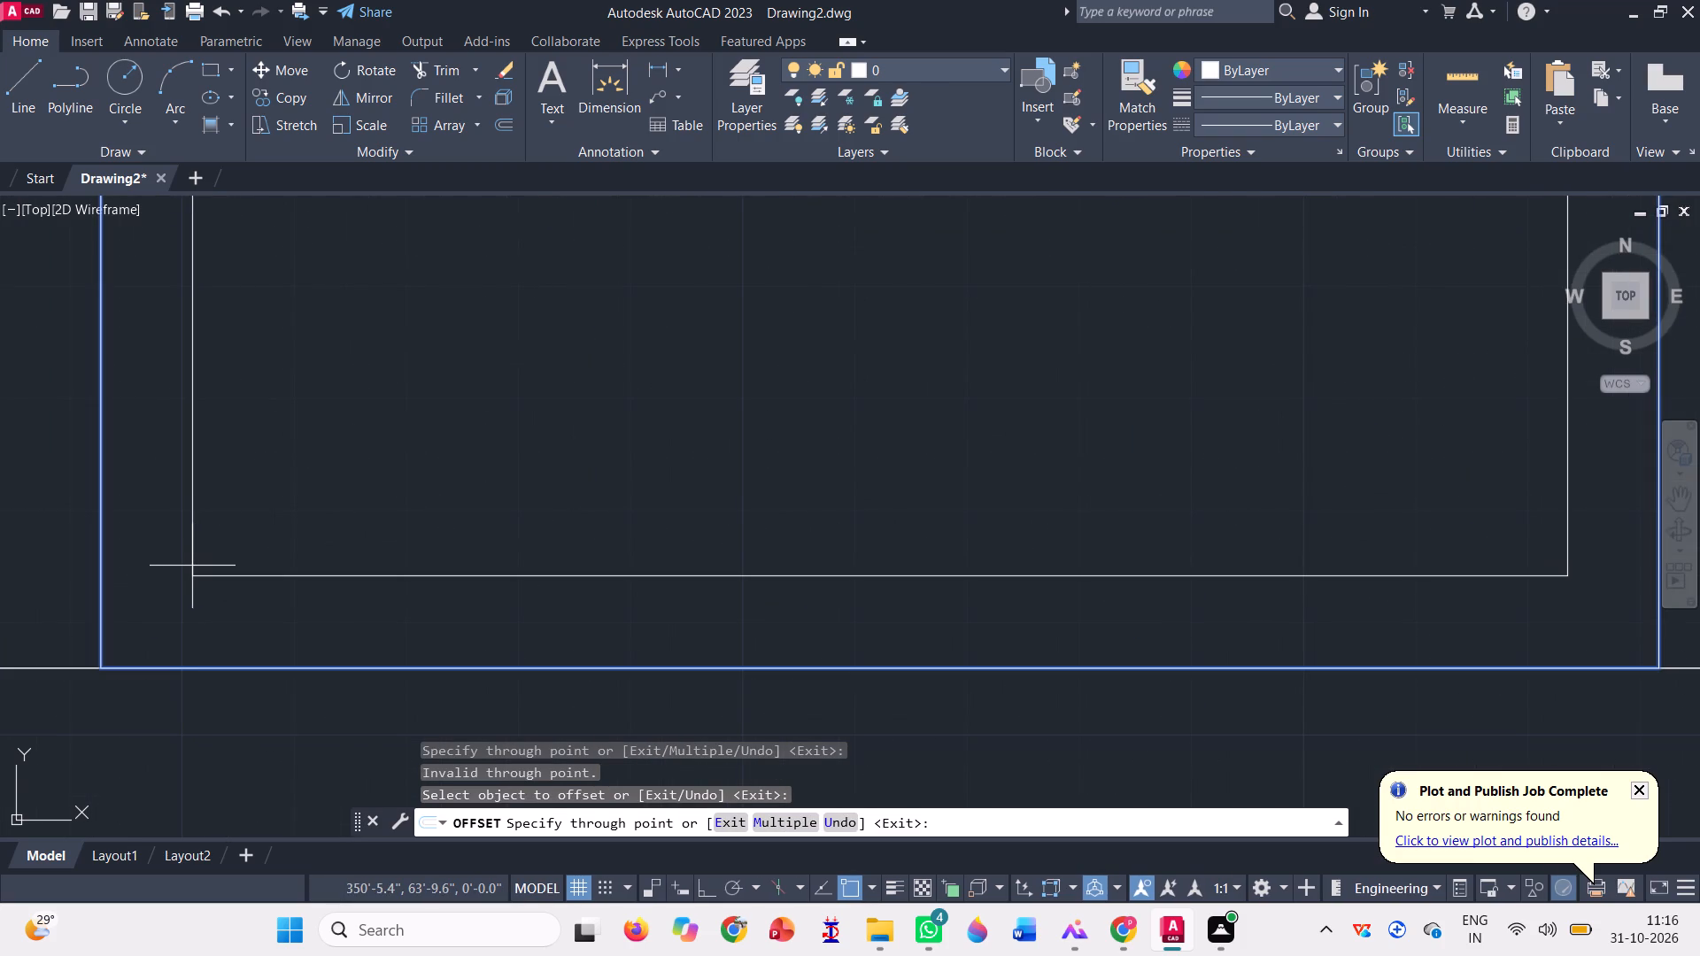
{"action": "scroll", "coordinate": [195, 566], "scroll_direction": "up", "scroll_amount": 2}
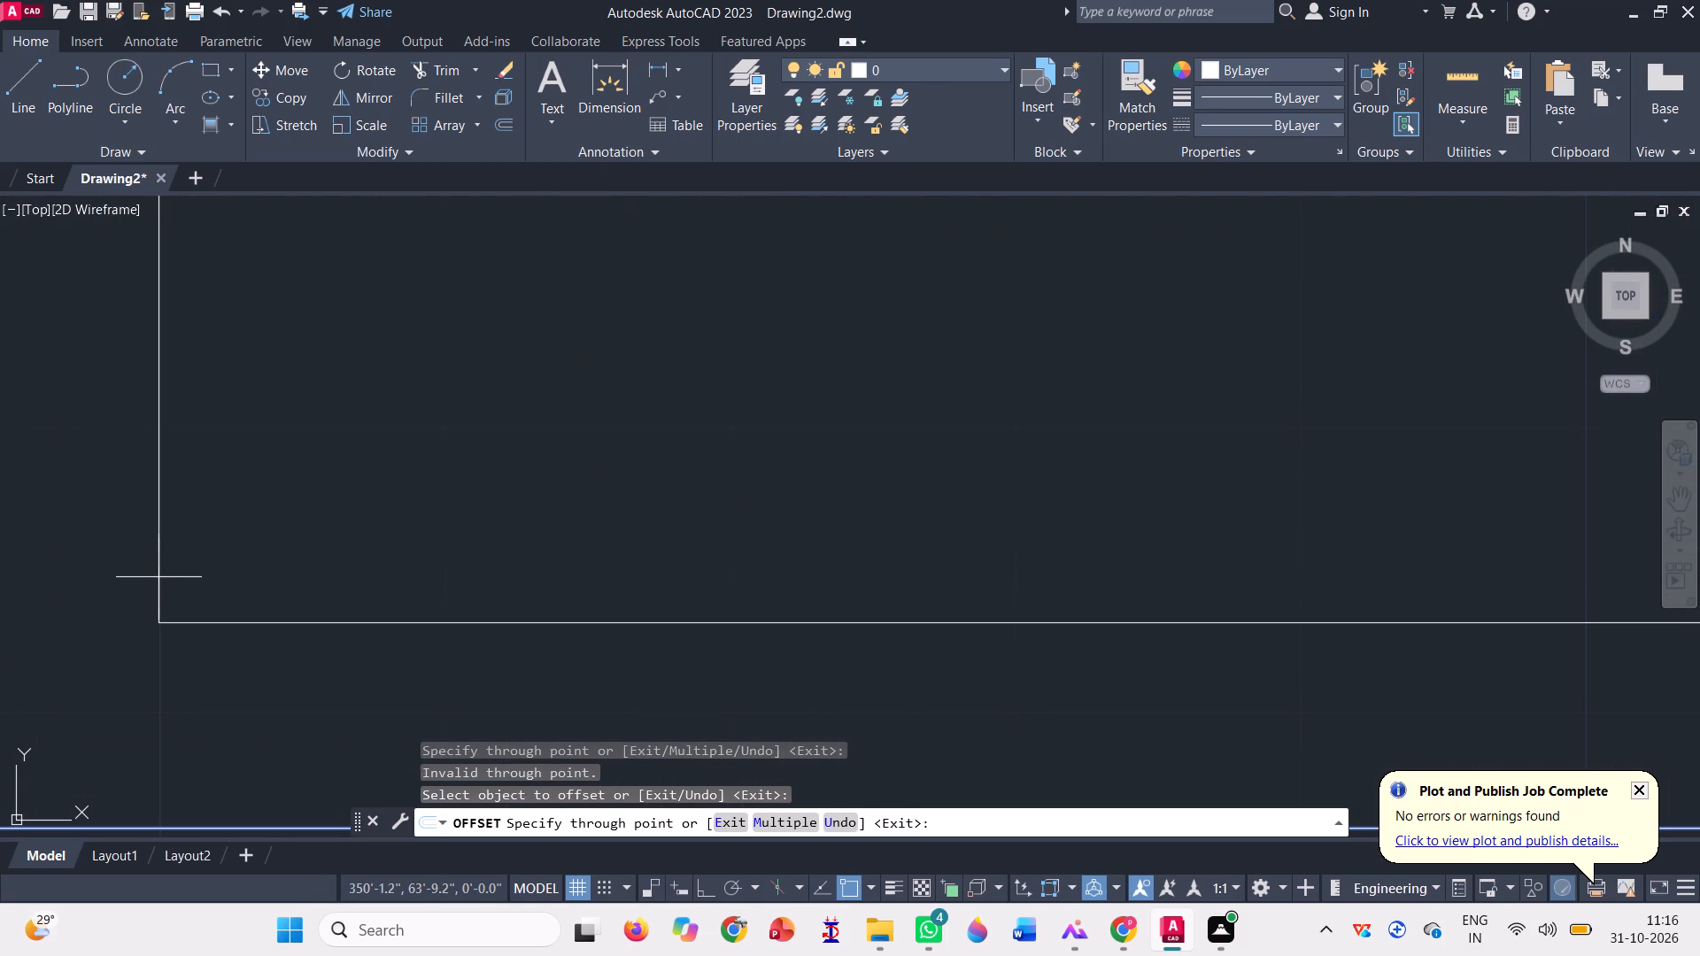
{"action": "left_click", "coordinate": [158, 577]}
{"action": "scroll", "coordinate": [271, 609], "scroll_direction": "down", "scroll_amount": 6}
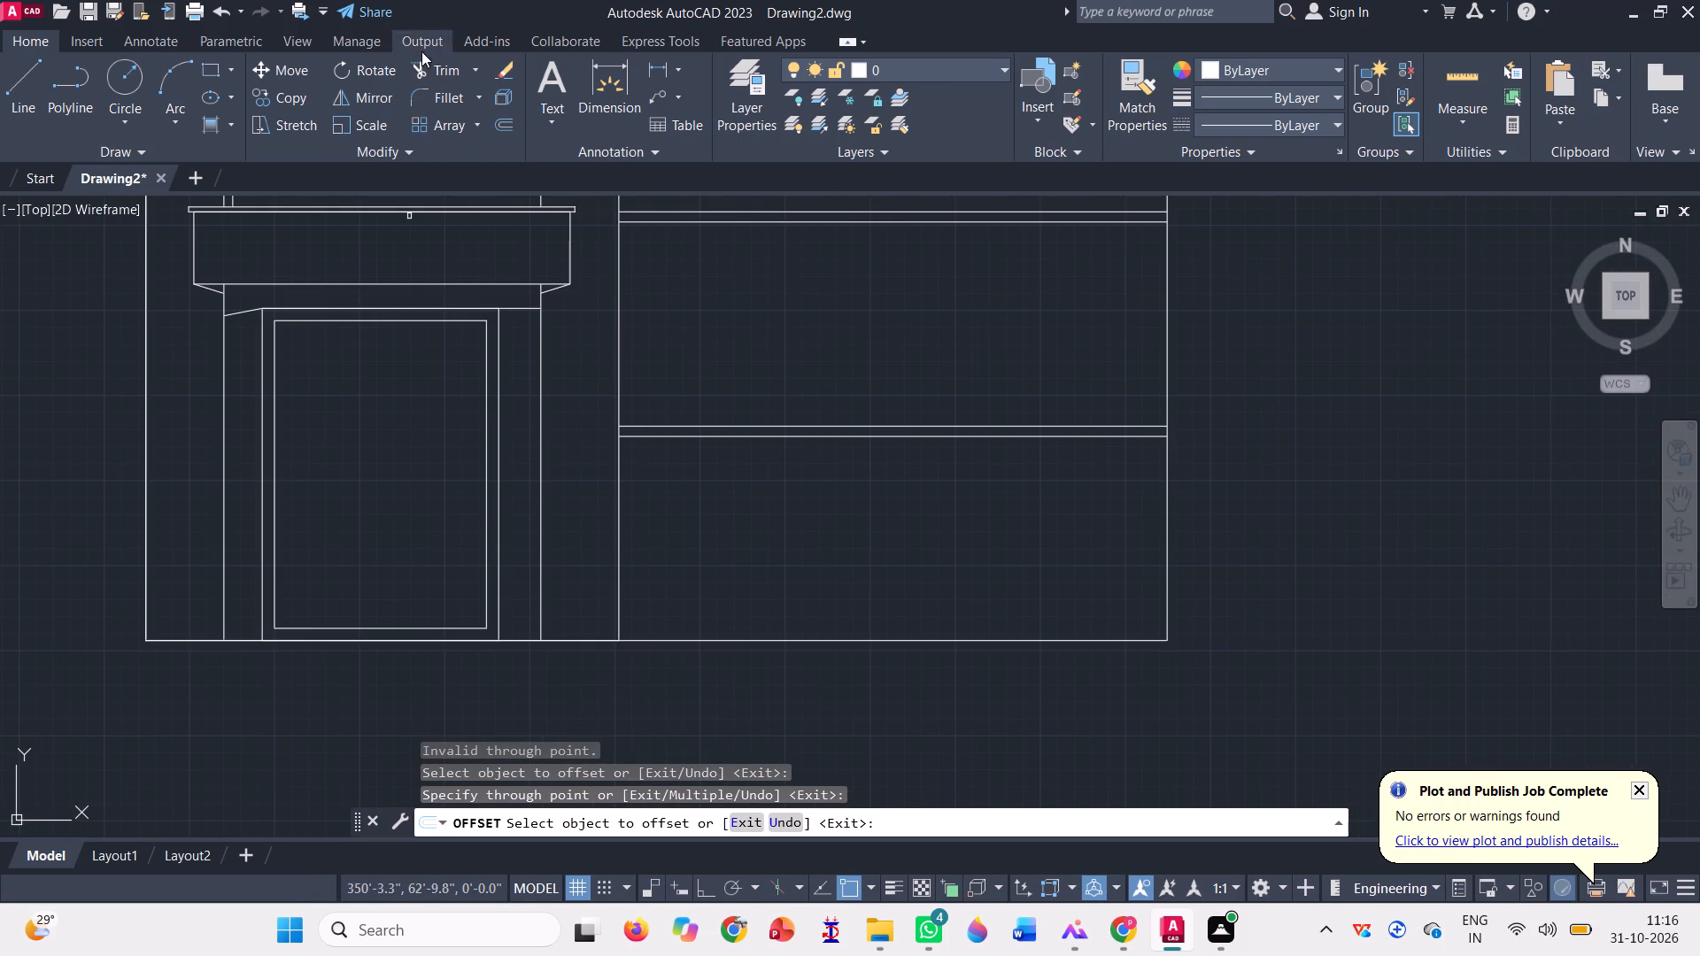
Trim away the bottom edge of the inner offset rectangle.
{"action": "left_click", "coordinate": [446, 71]}
{"action": "scroll", "coordinate": [382, 630], "scroll_direction": "up", "scroll_amount": 2}
{"action": "left_click", "coordinate": [384, 633]}
{"action": "left_click", "coordinate": [384, 622]}
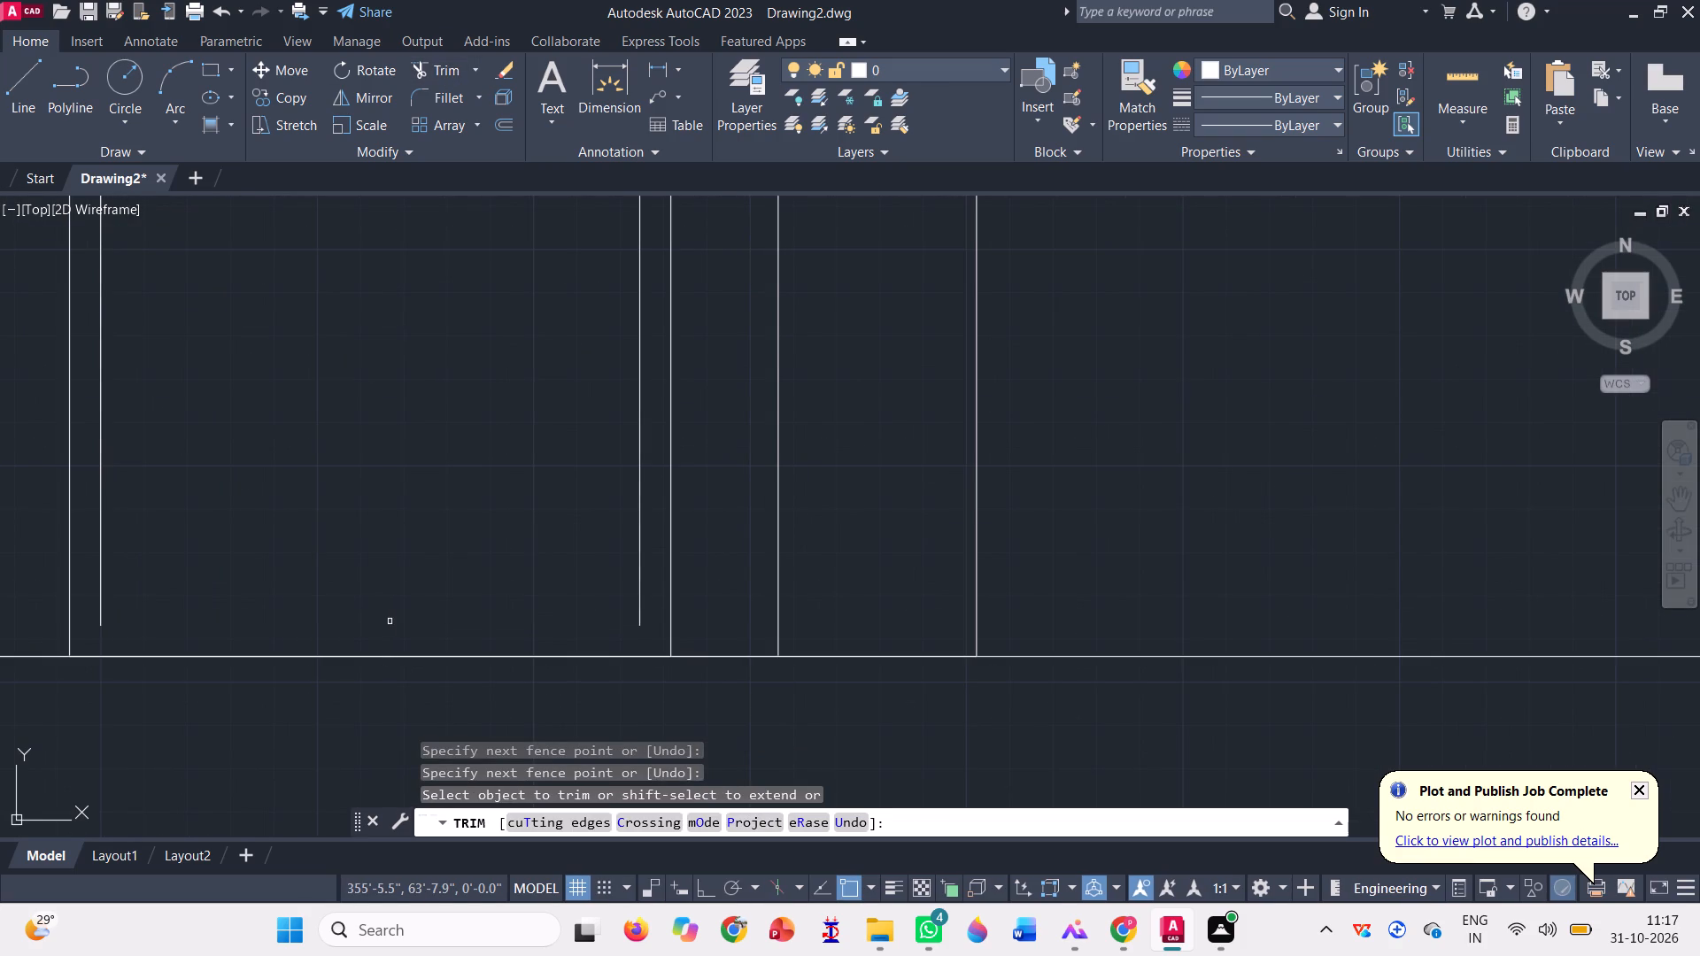
Extend both side lines of the inner offset outline down to the base line.
{"action": "left_click", "coordinate": [473, 68]}
{"action": "left_click", "coordinate": [465, 150]}
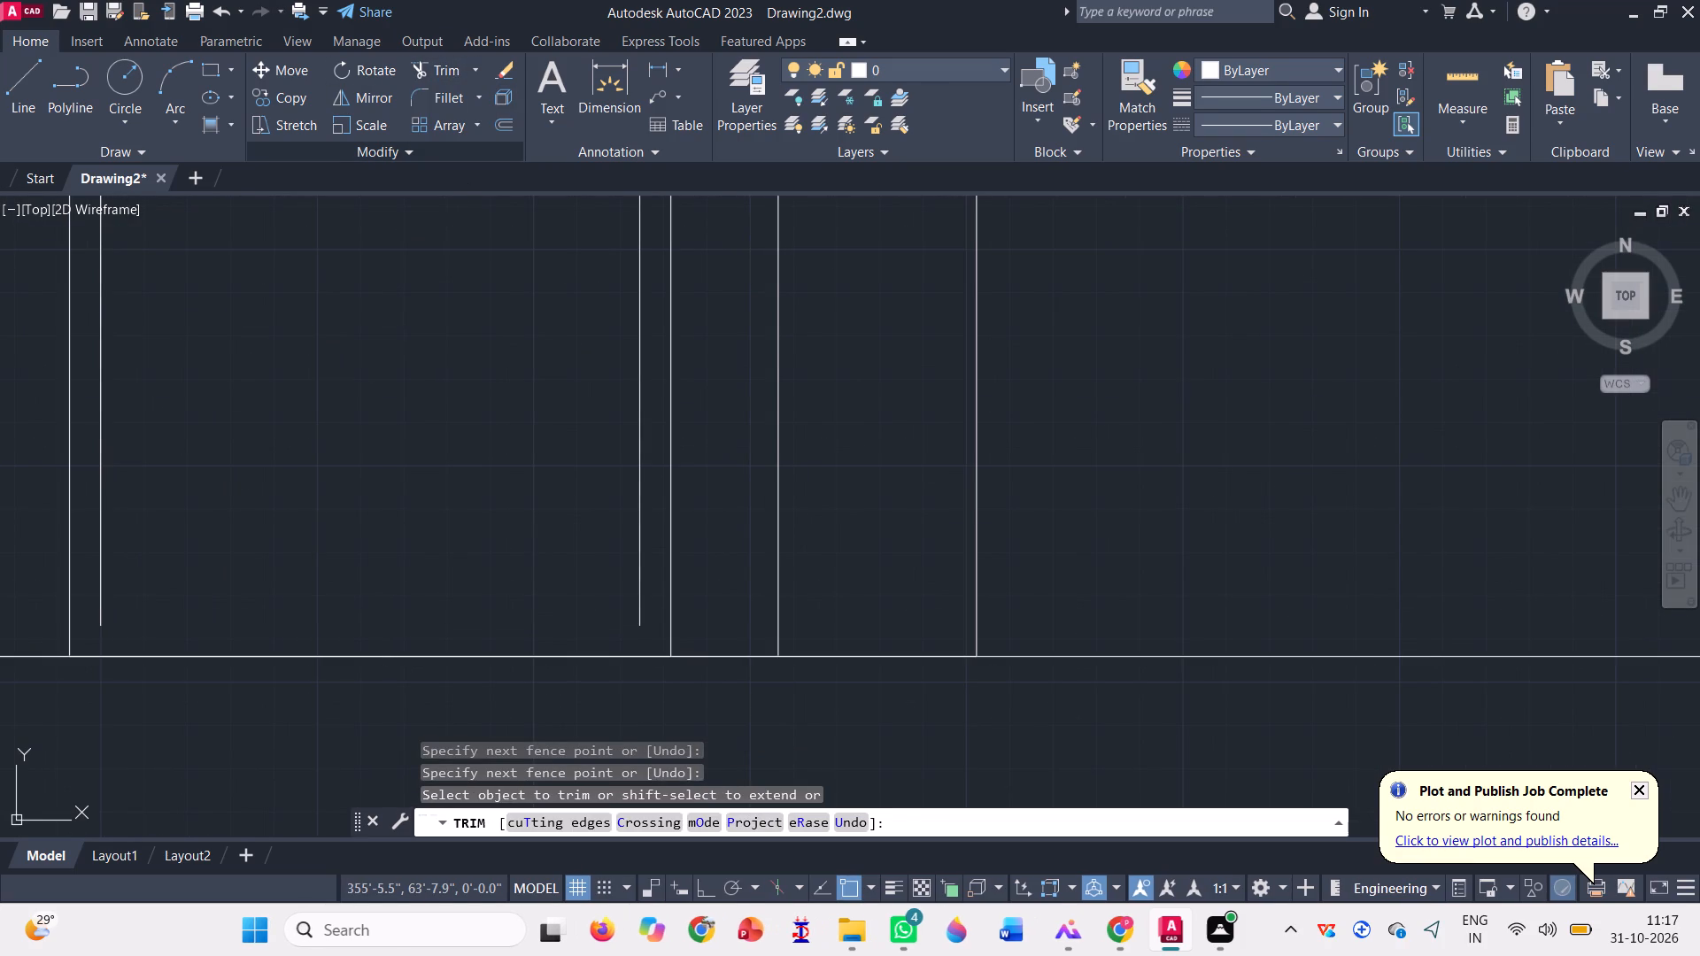
{"action": "left_click", "coordinate": [87, 580]}
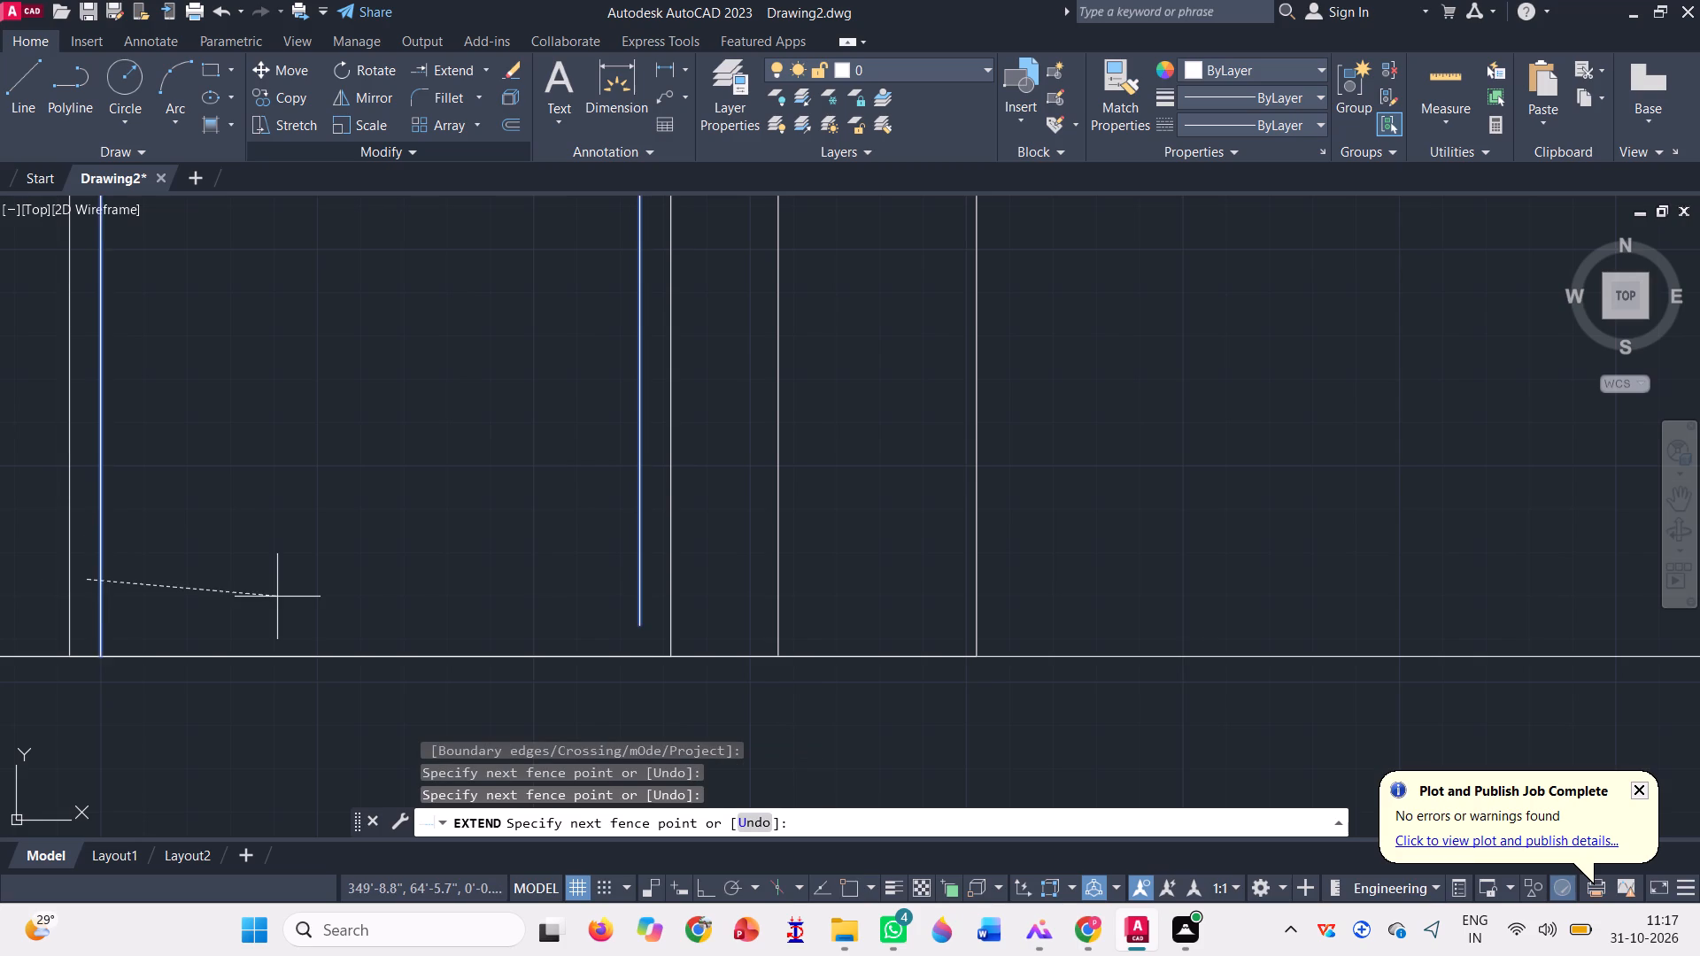
{"action": "left_click", "coordinate": [651, 590]}
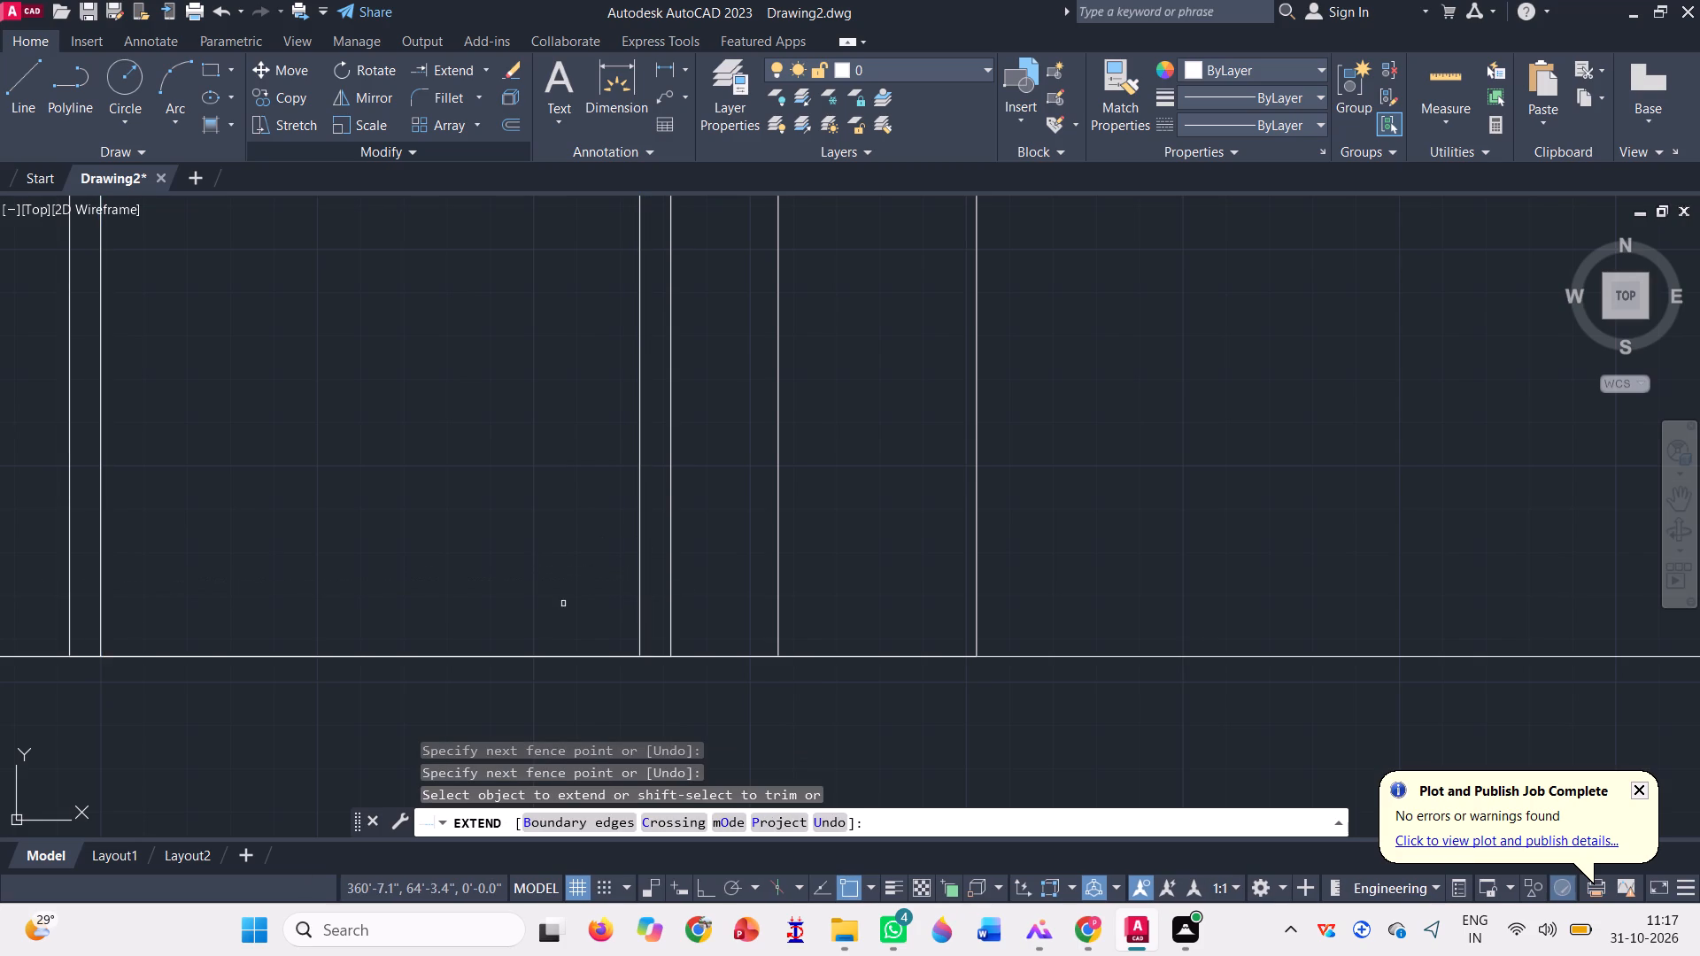
{"action": "scroll", "coordinate": [563, 604], "scroll_direction": "down", "scroll_amount": 3}
{"action": "key", "text": "space"}
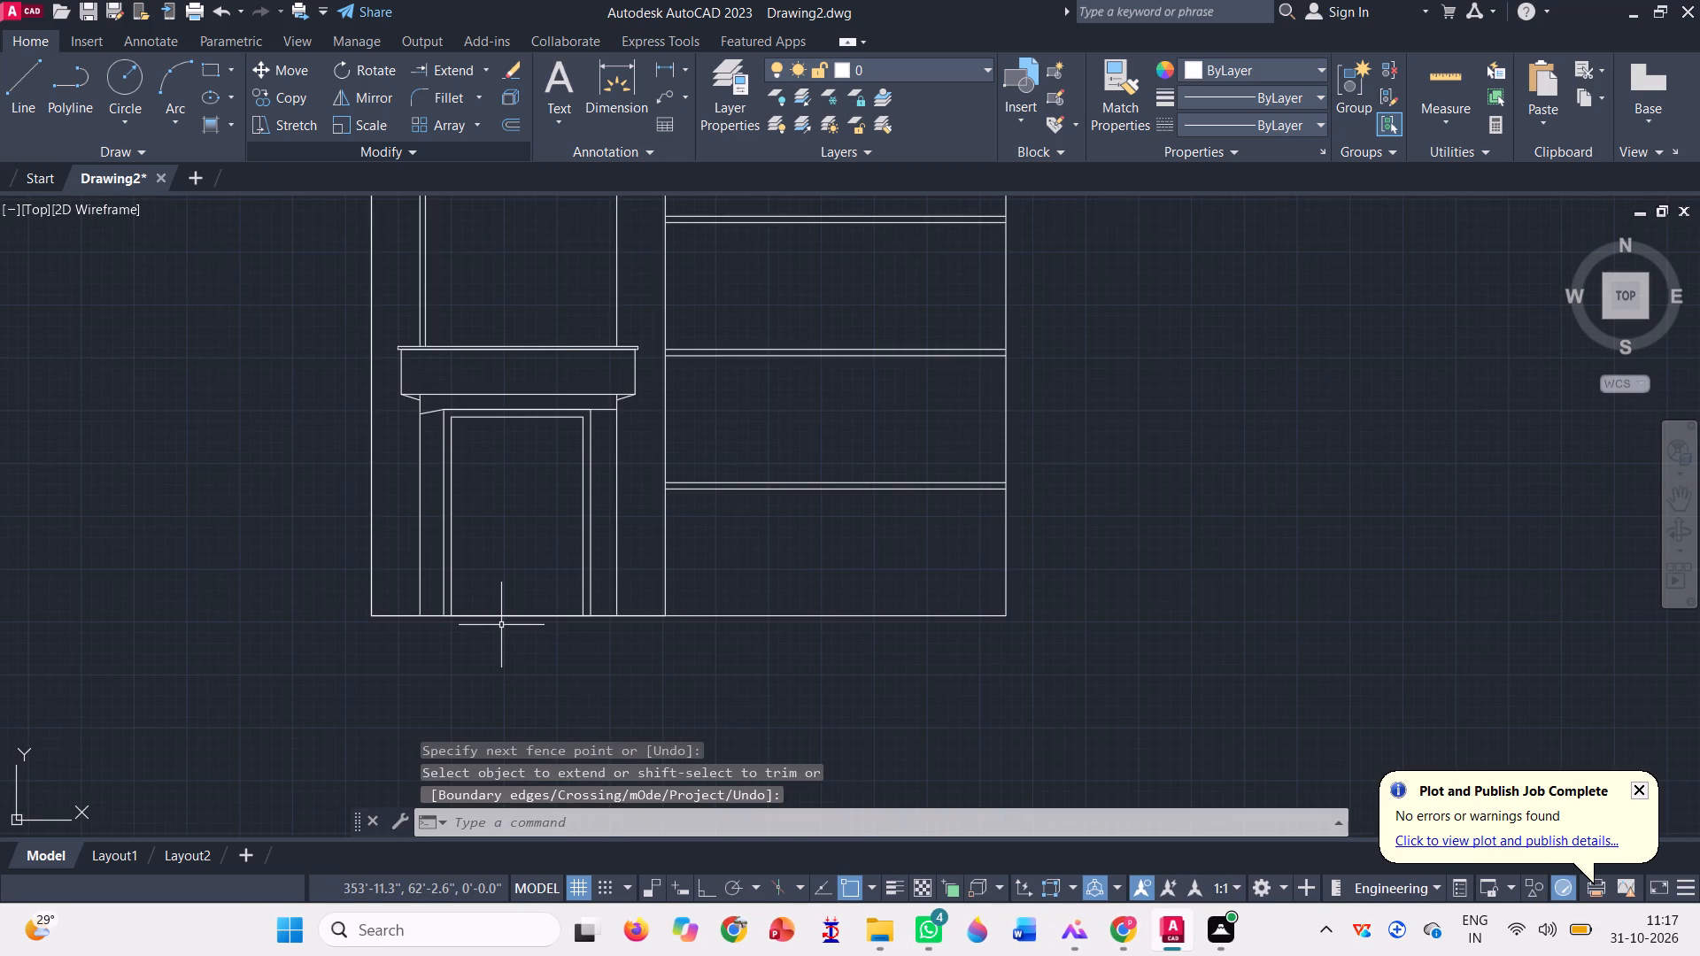
Offset the open inner outline further inward through a point, forming a narrower, lower outline standing on the base line.
{"action": "left_click", "coordinate": [207, 66]}
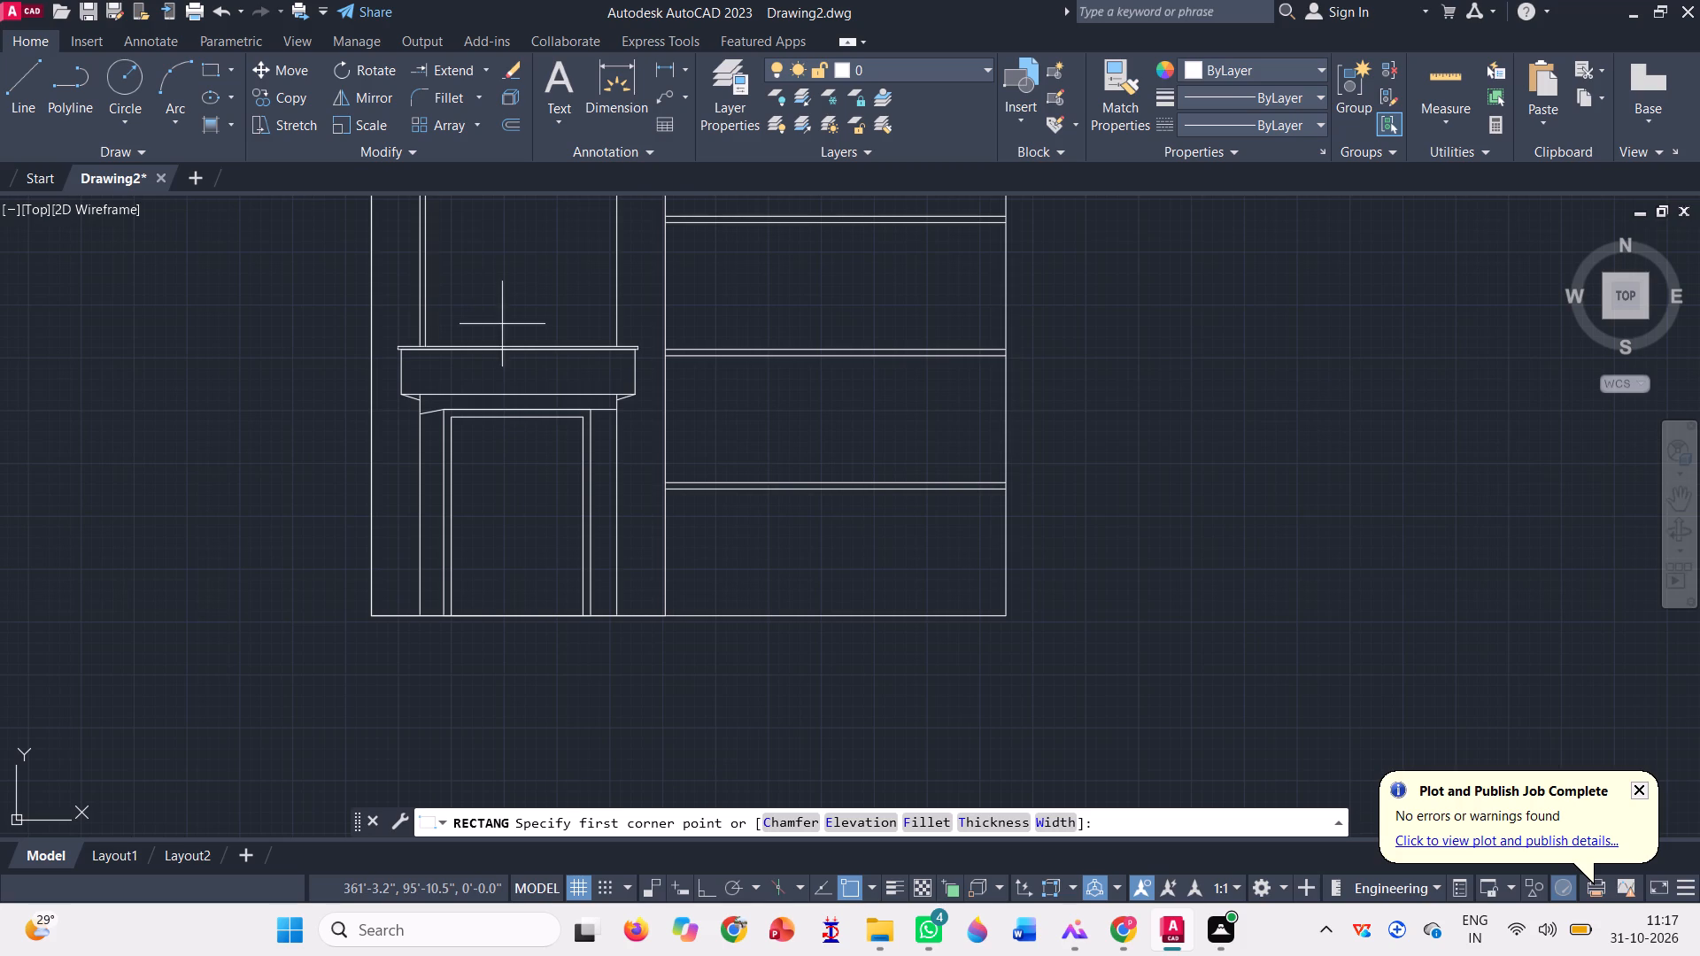
{"action": "key", "text": "Escape"}
{"action": "left_click", "coordinate": [511, 130]}
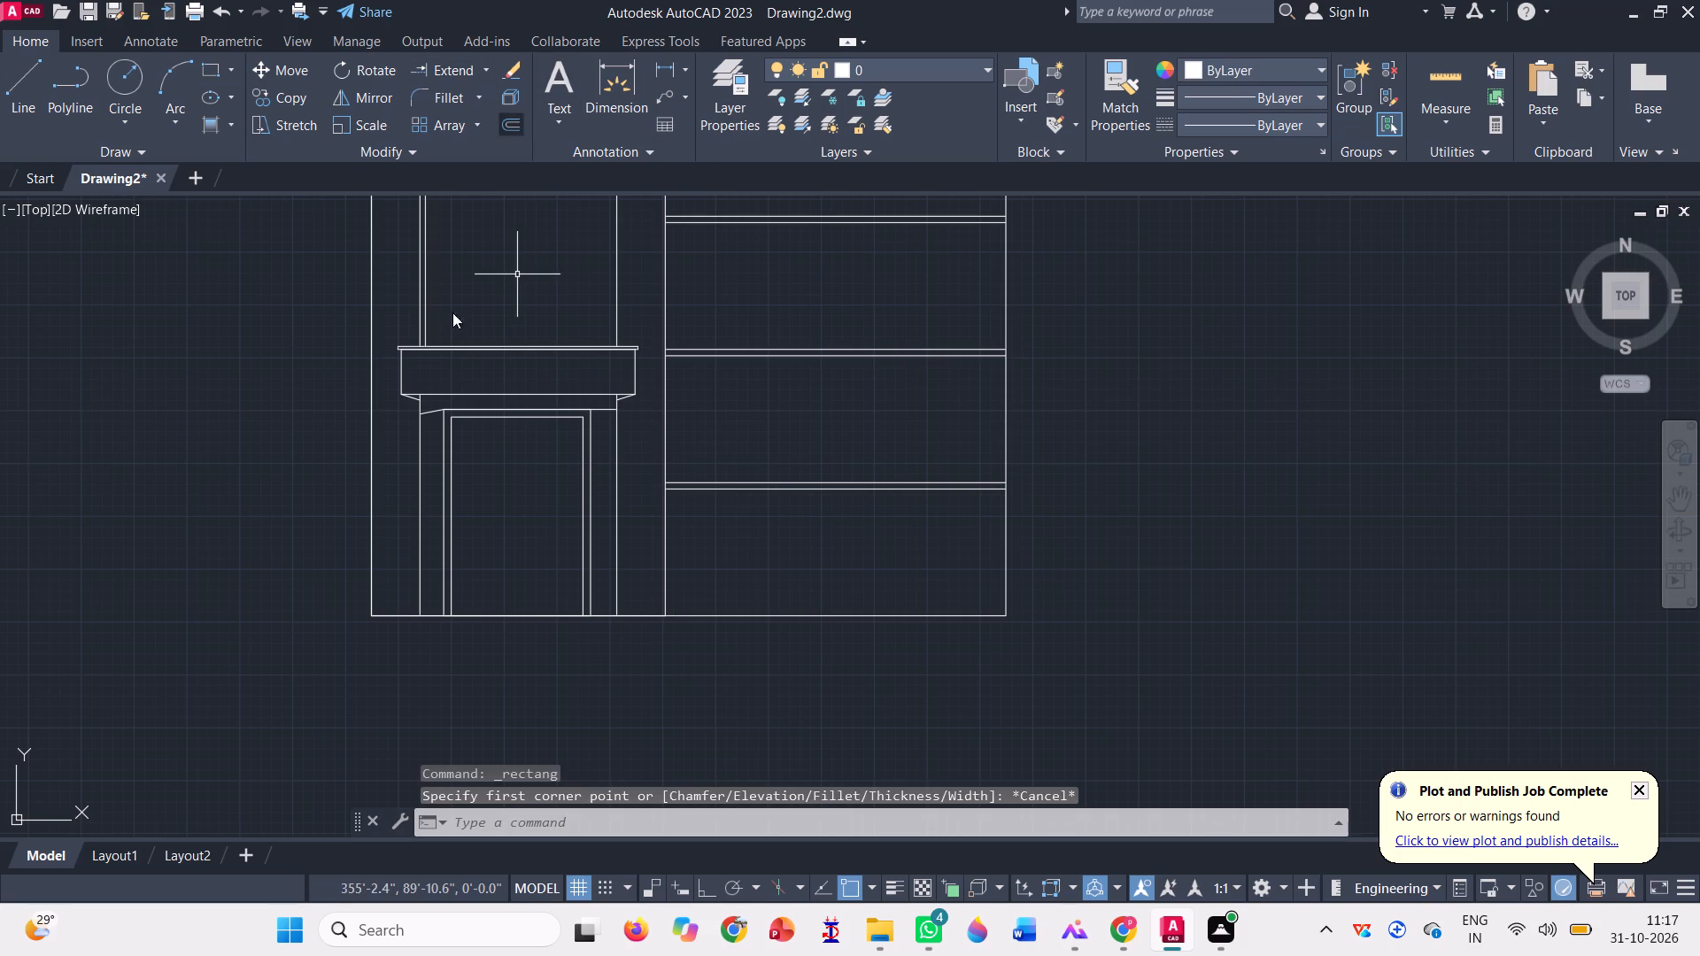
{"action": "key", "text": "space"}
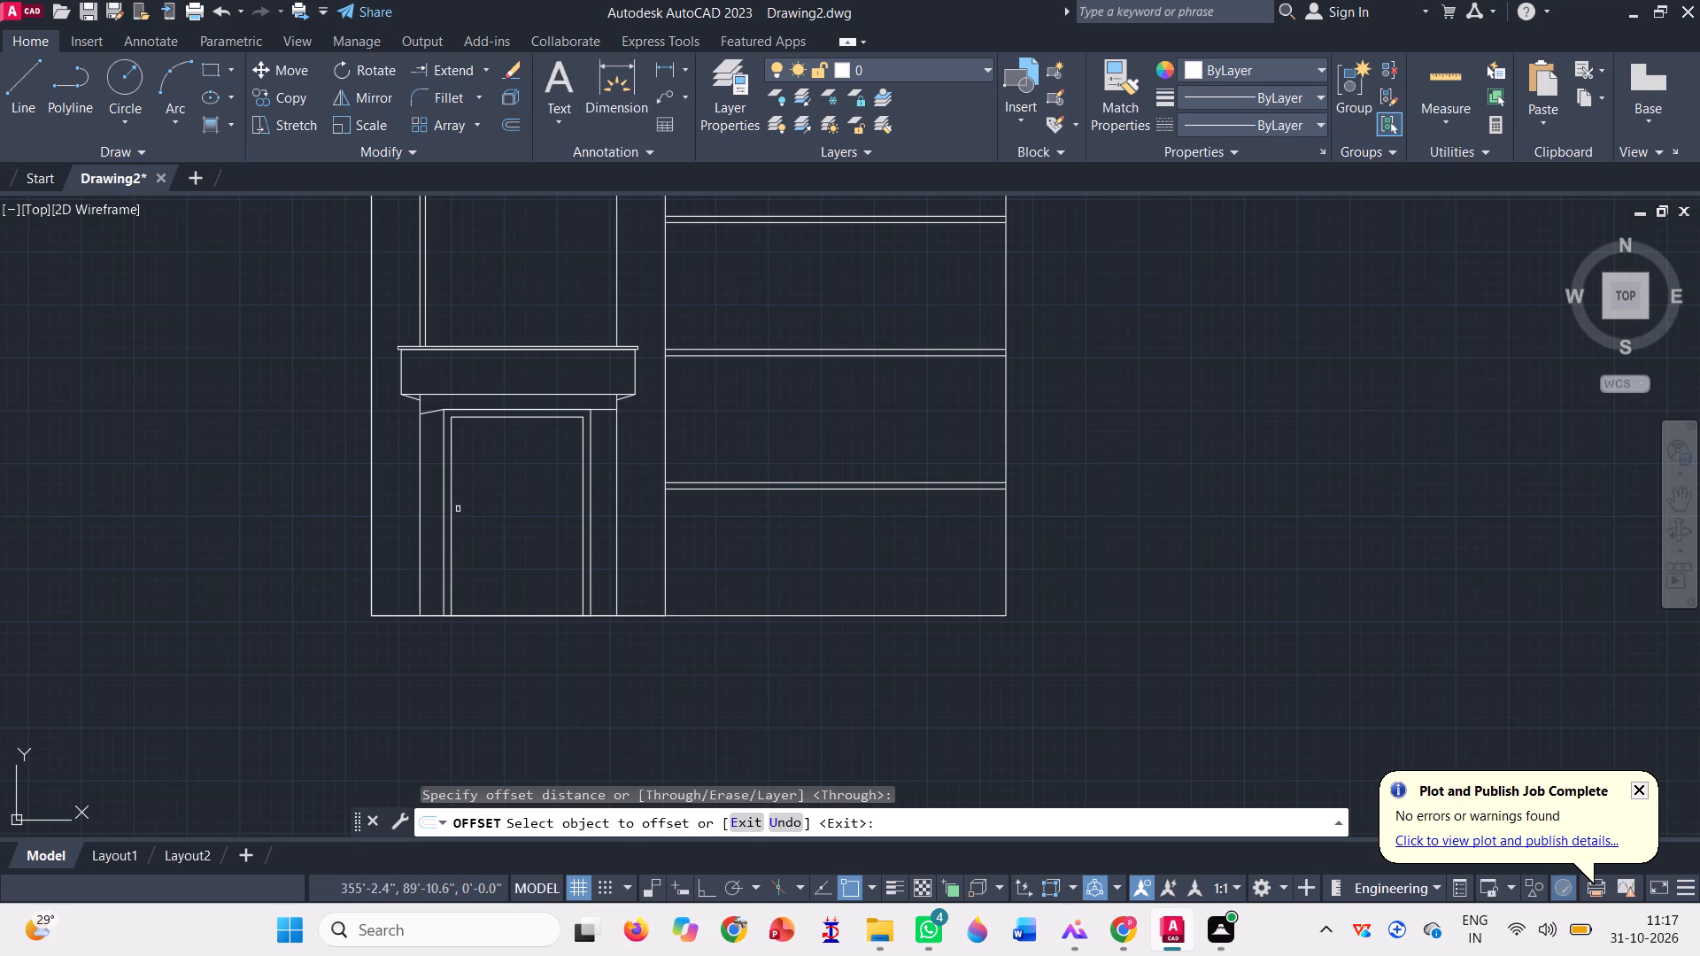
{"action": "left_click", "coordinate": [452, 510]}
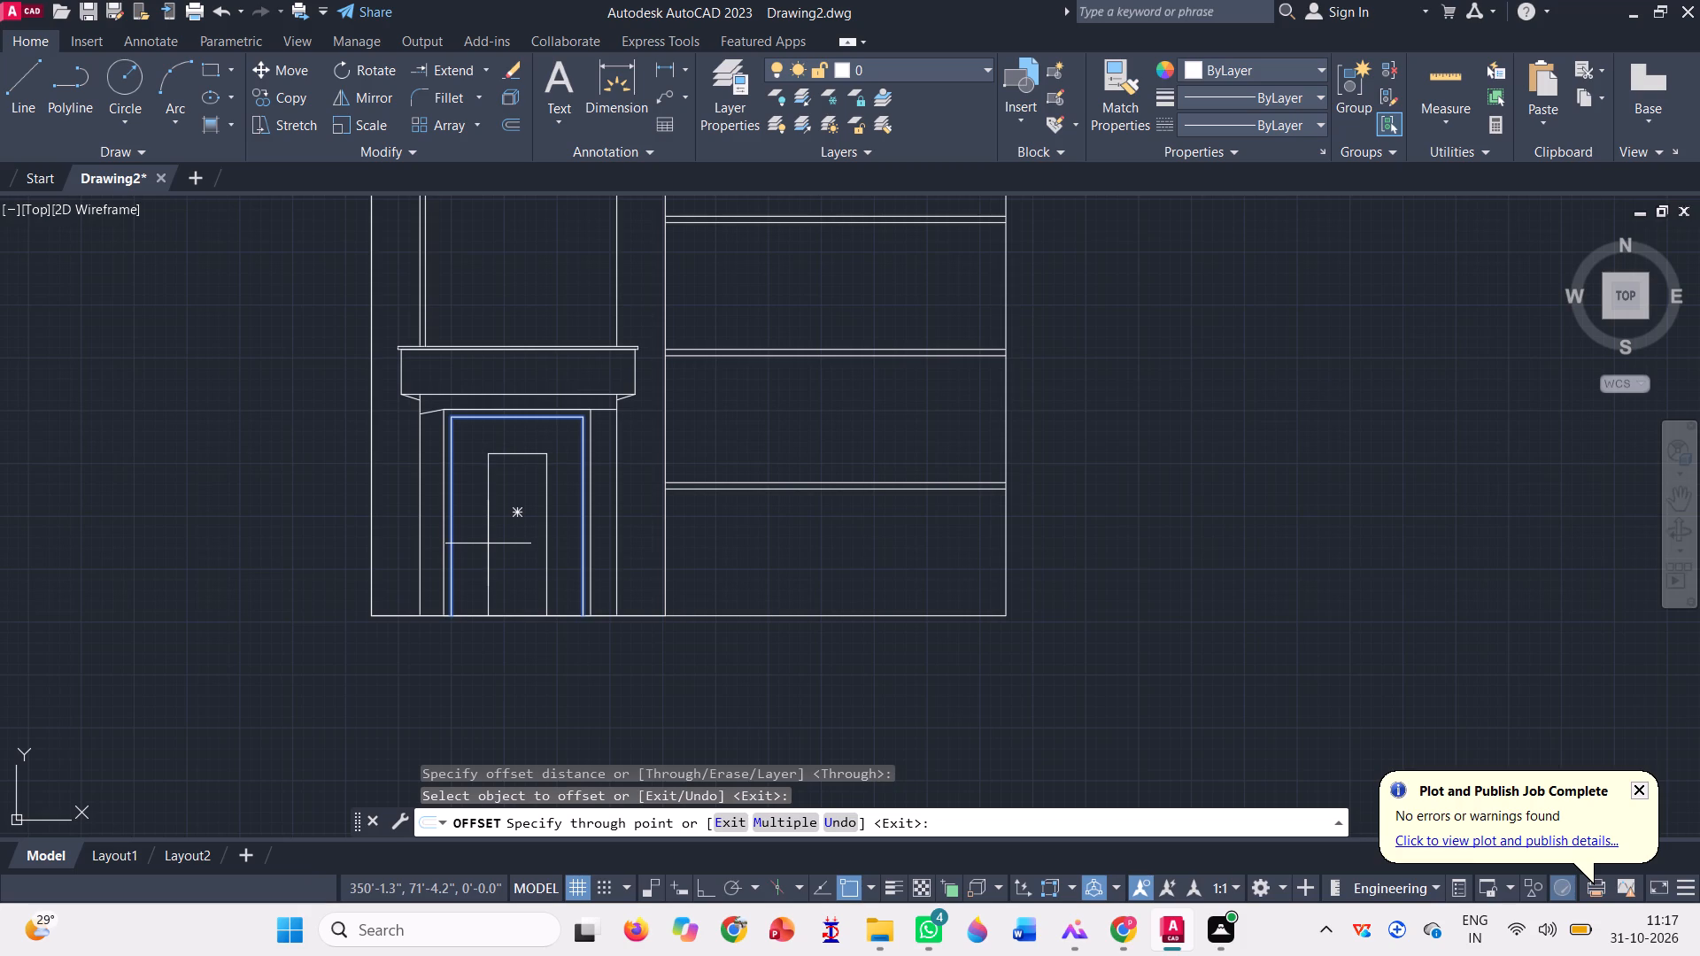
{"action": "left_click", "coordinate": [483, 544]}
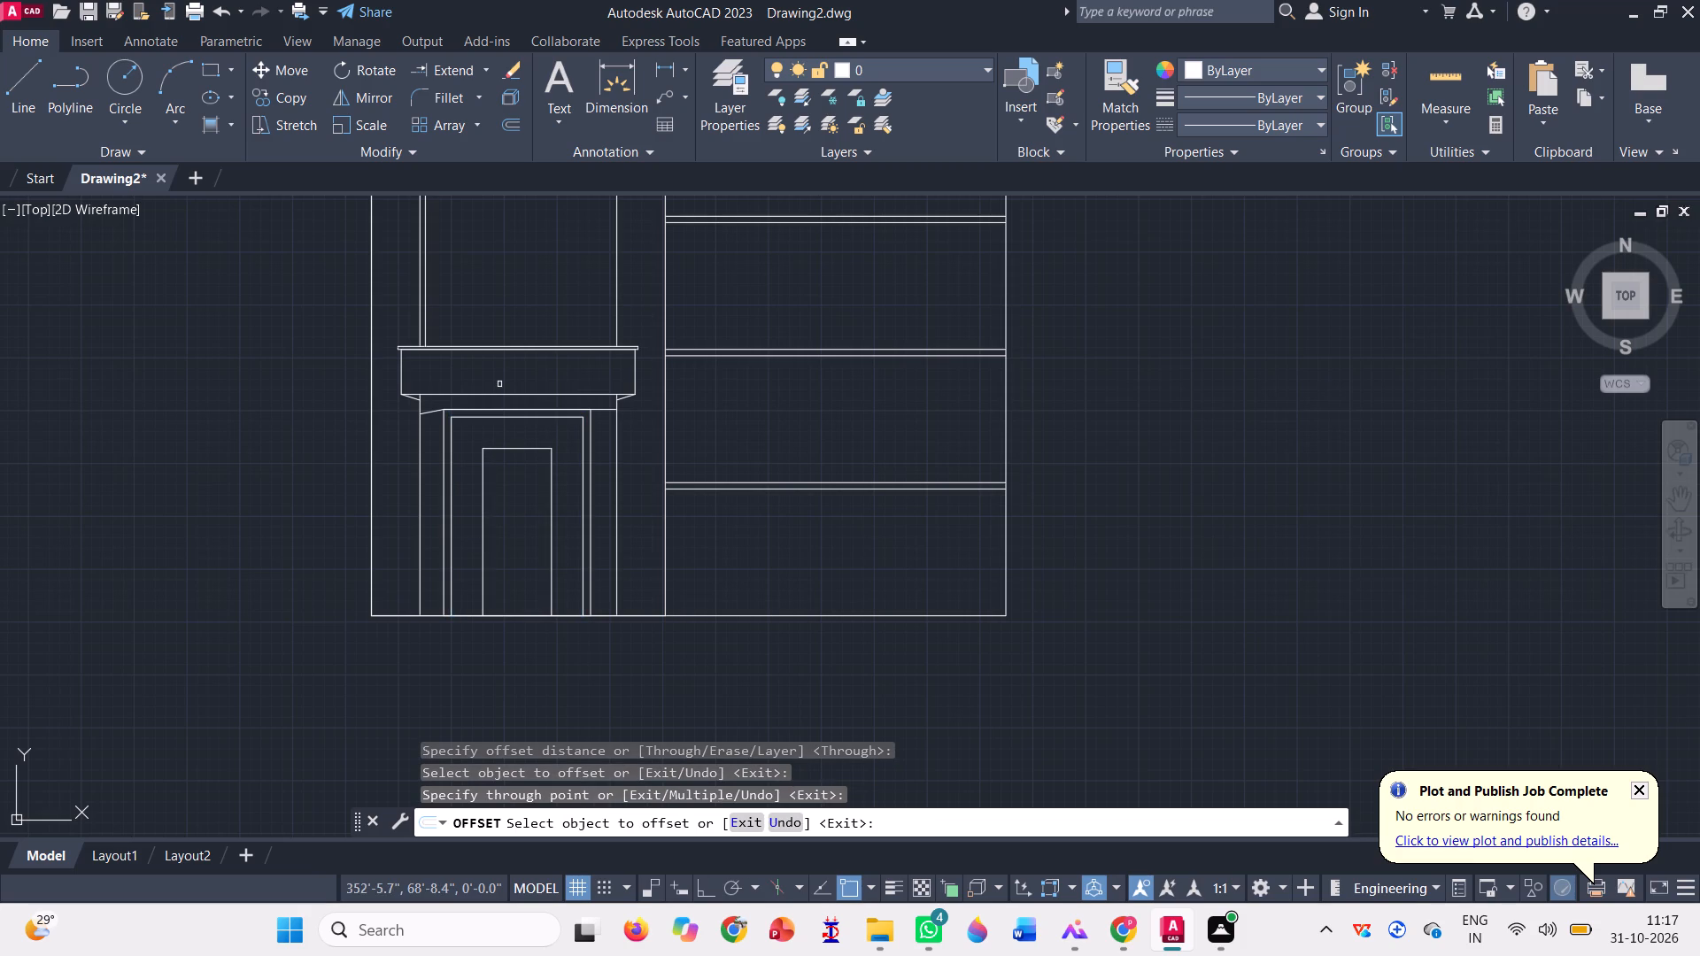
{"action": "key", "text": "Escape"}
Draw a horizontal line level with the innermost opening's top edge, spanning between both sides of the surrounding outline.
{"action": "key", "text": "l"}
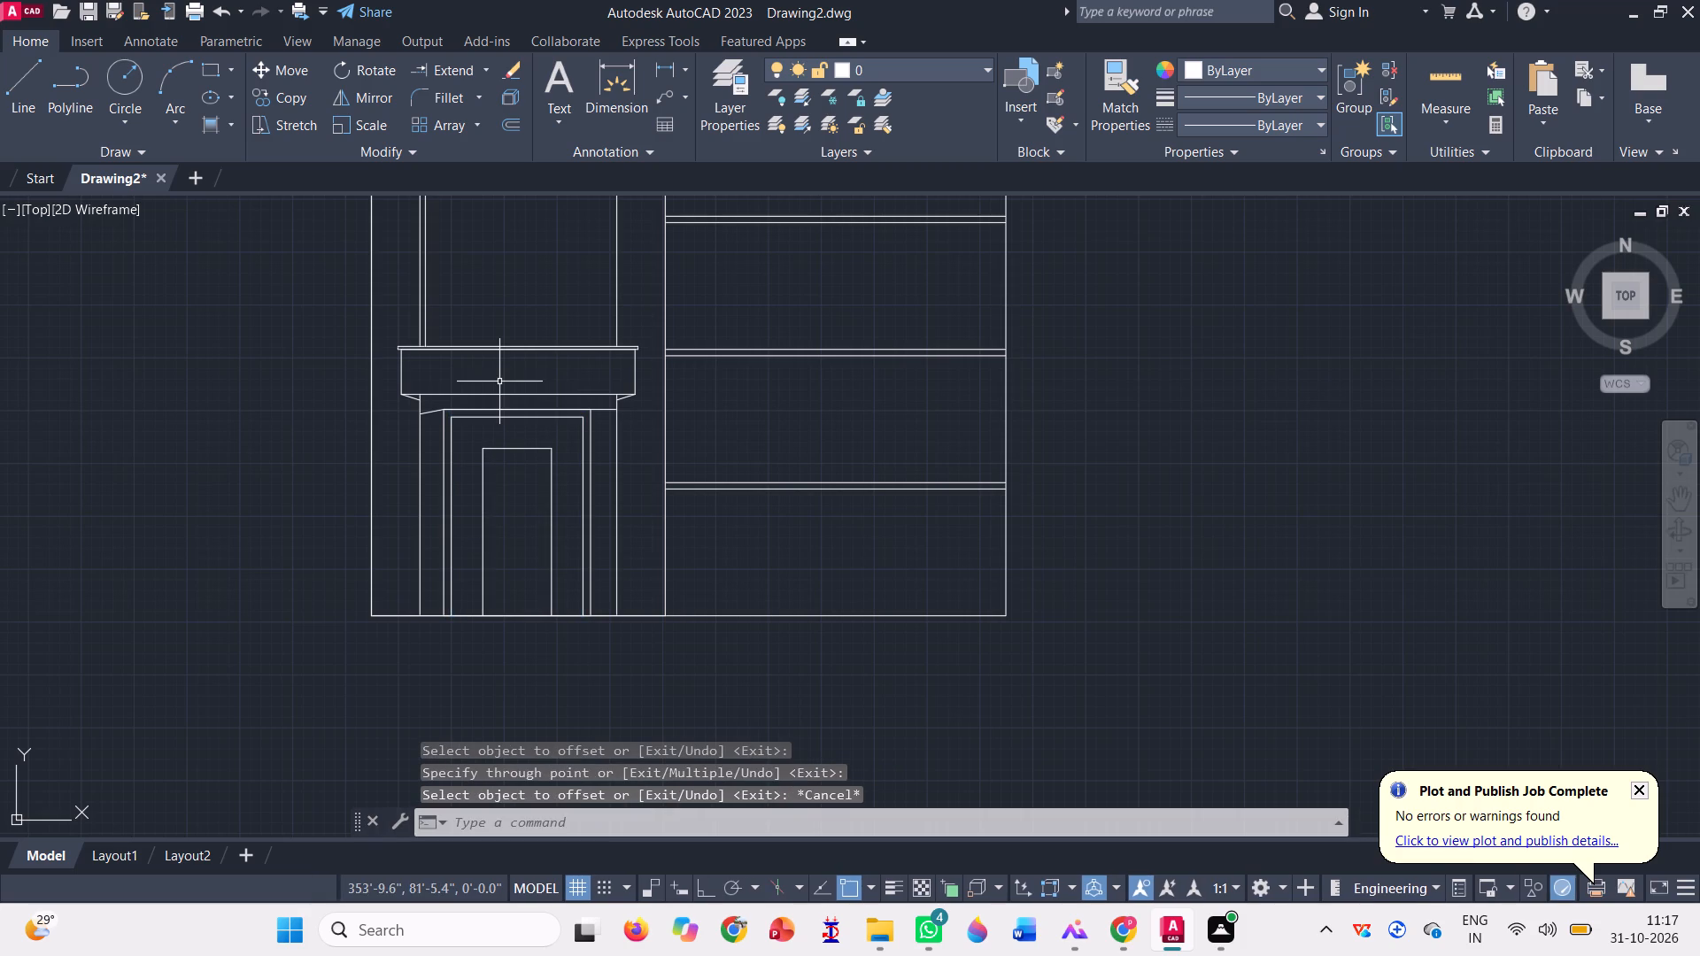
{"action": "key", "text": "Return"}
{"action": "scroll", "coordinate": [499, 382], "scroll_direction": "up", "scroll_amount": 2}
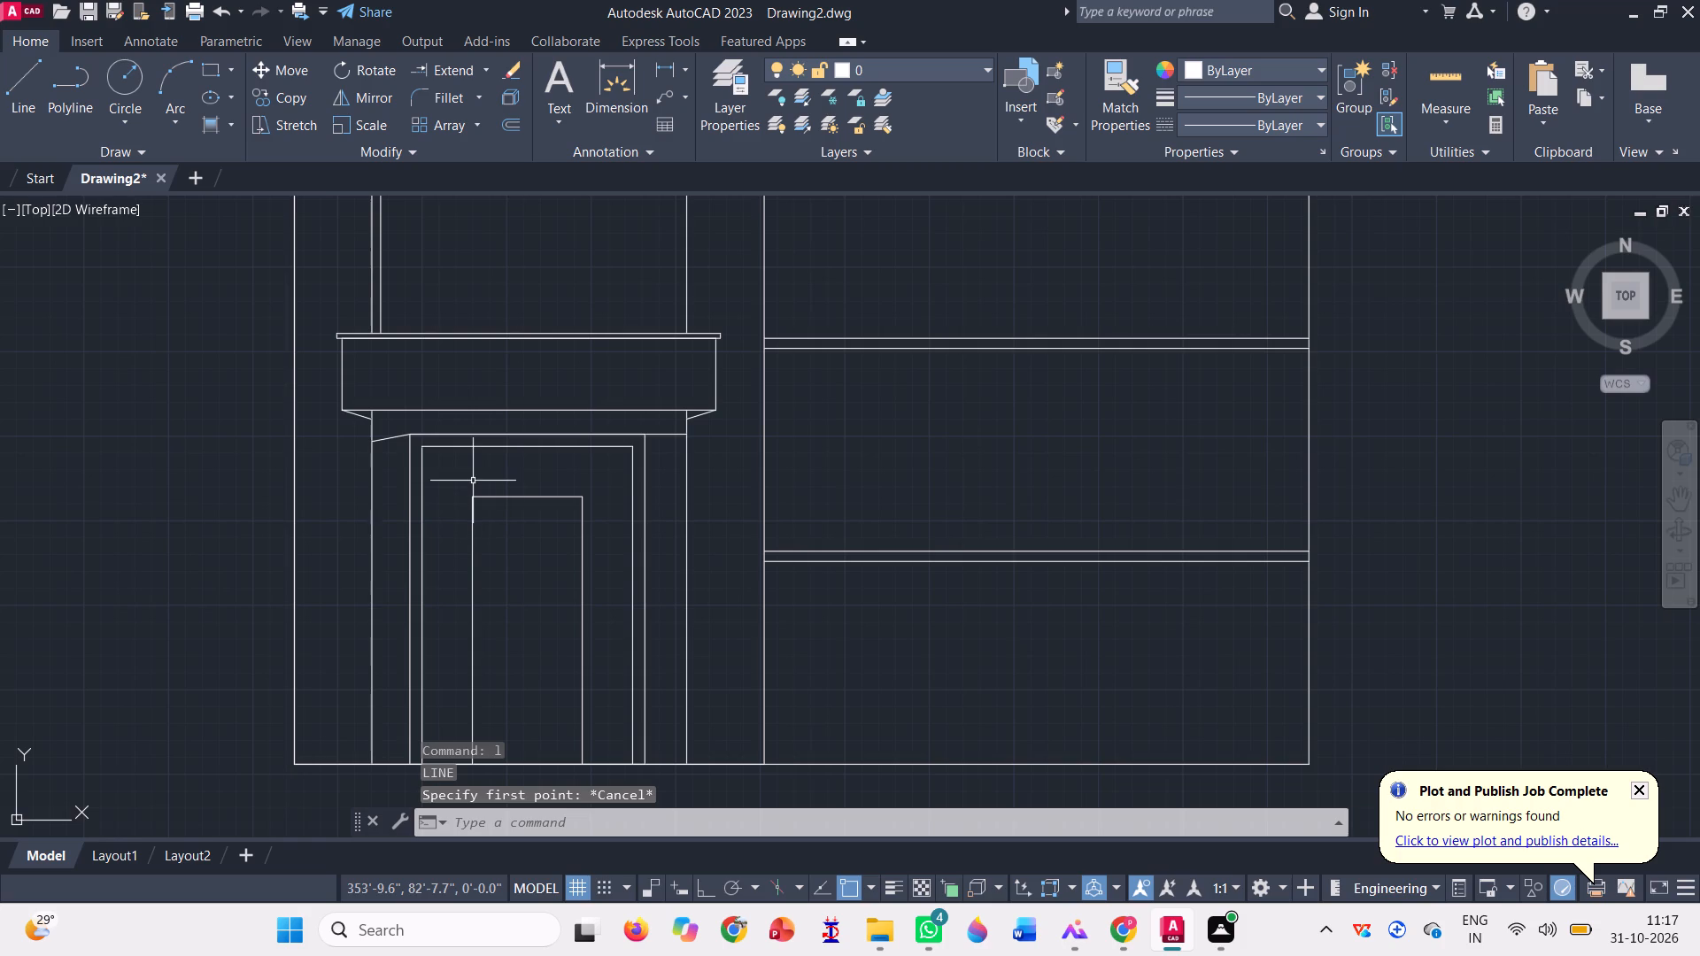
{"action": "key", "text": "l"}
{"action": "key", "text": "Return"}
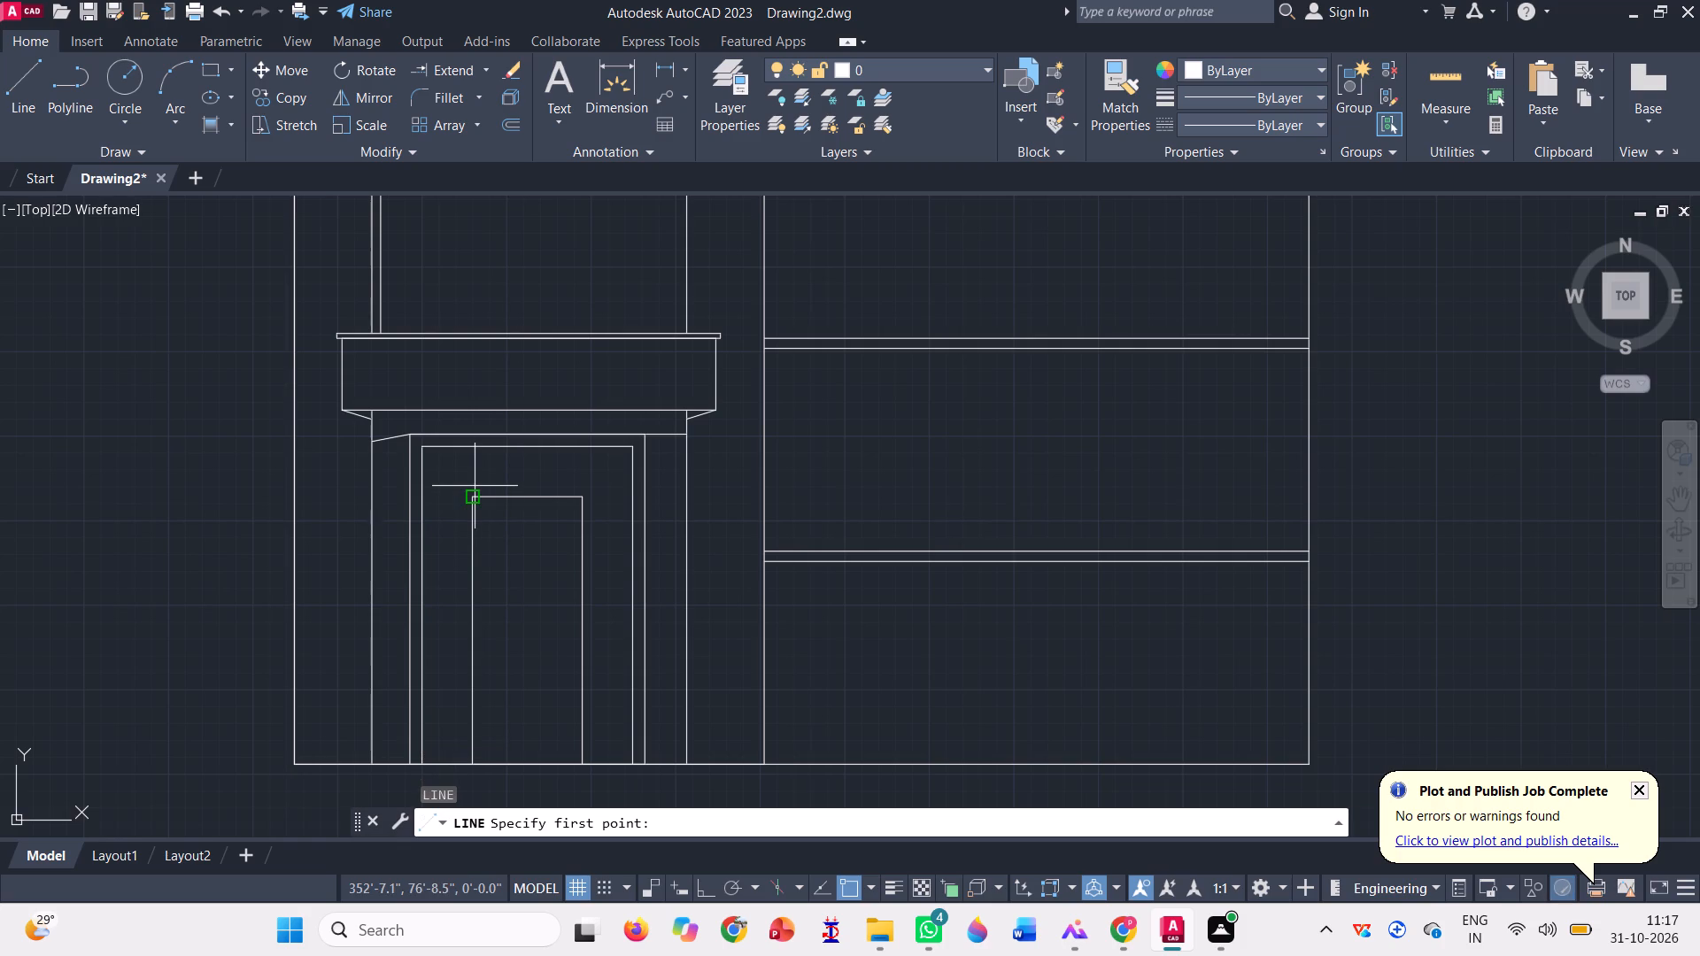
{"action": "scroll", "coordinate": [455, 499], "scroll_direction": "up", "scroll_amount": 2}
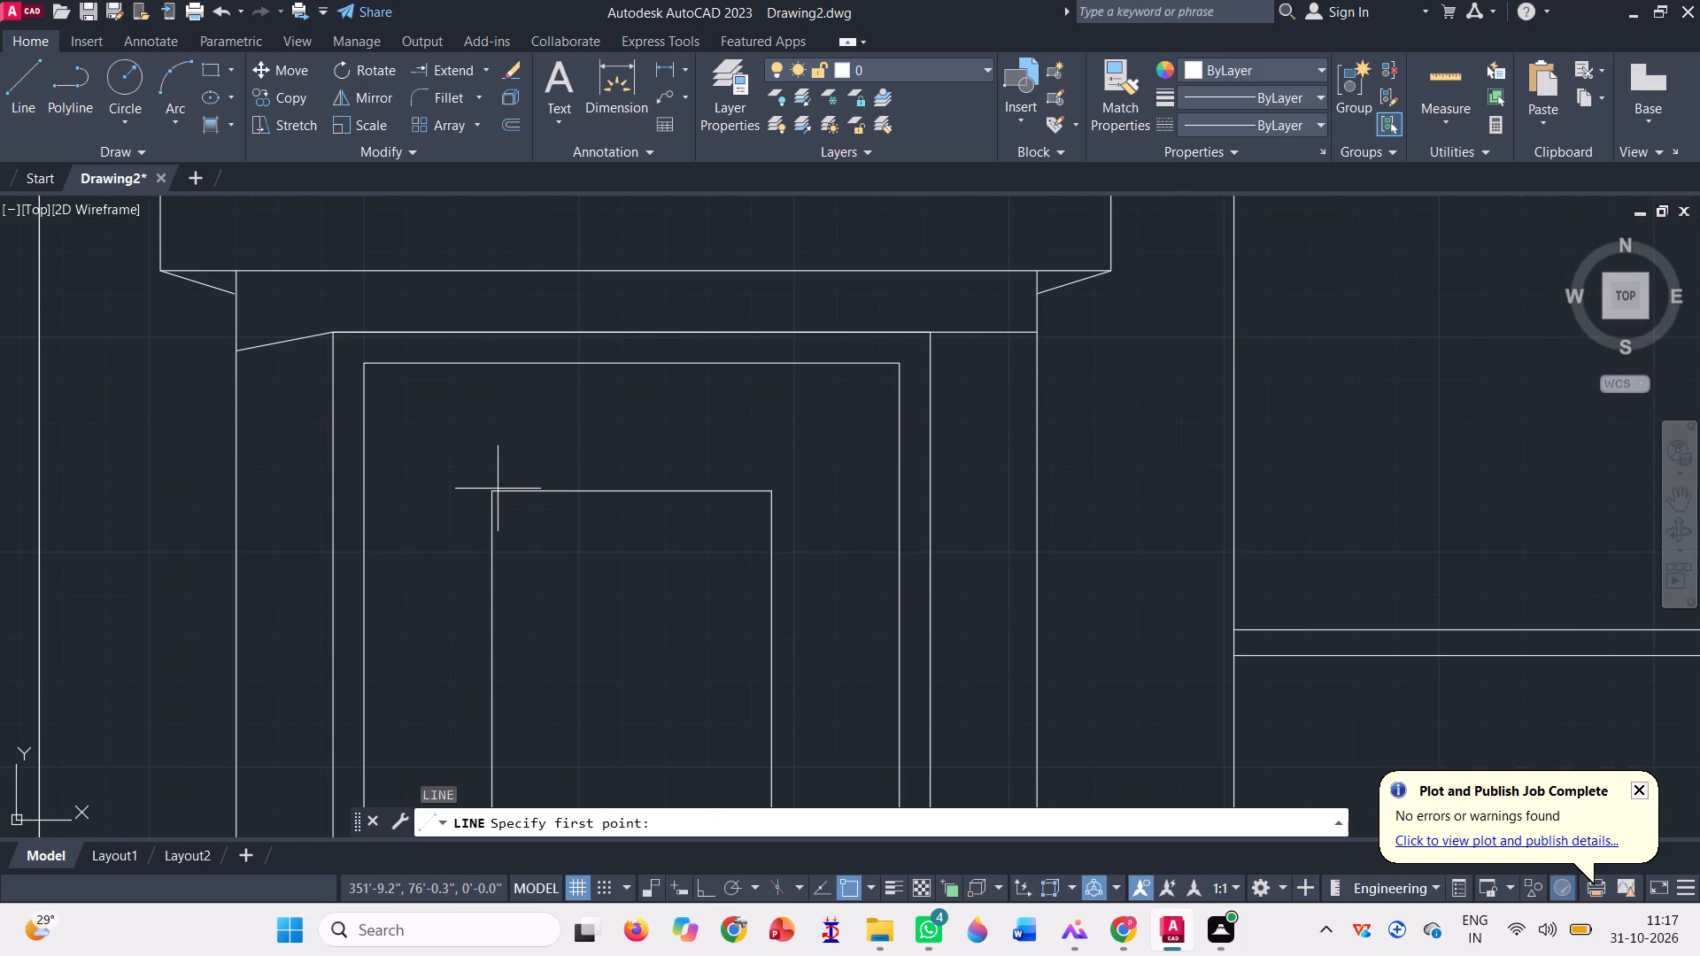
{"action": "left_click", "coordinate": [497, 486]}
{"action": "left_click", "coordinate": [358, 497]}
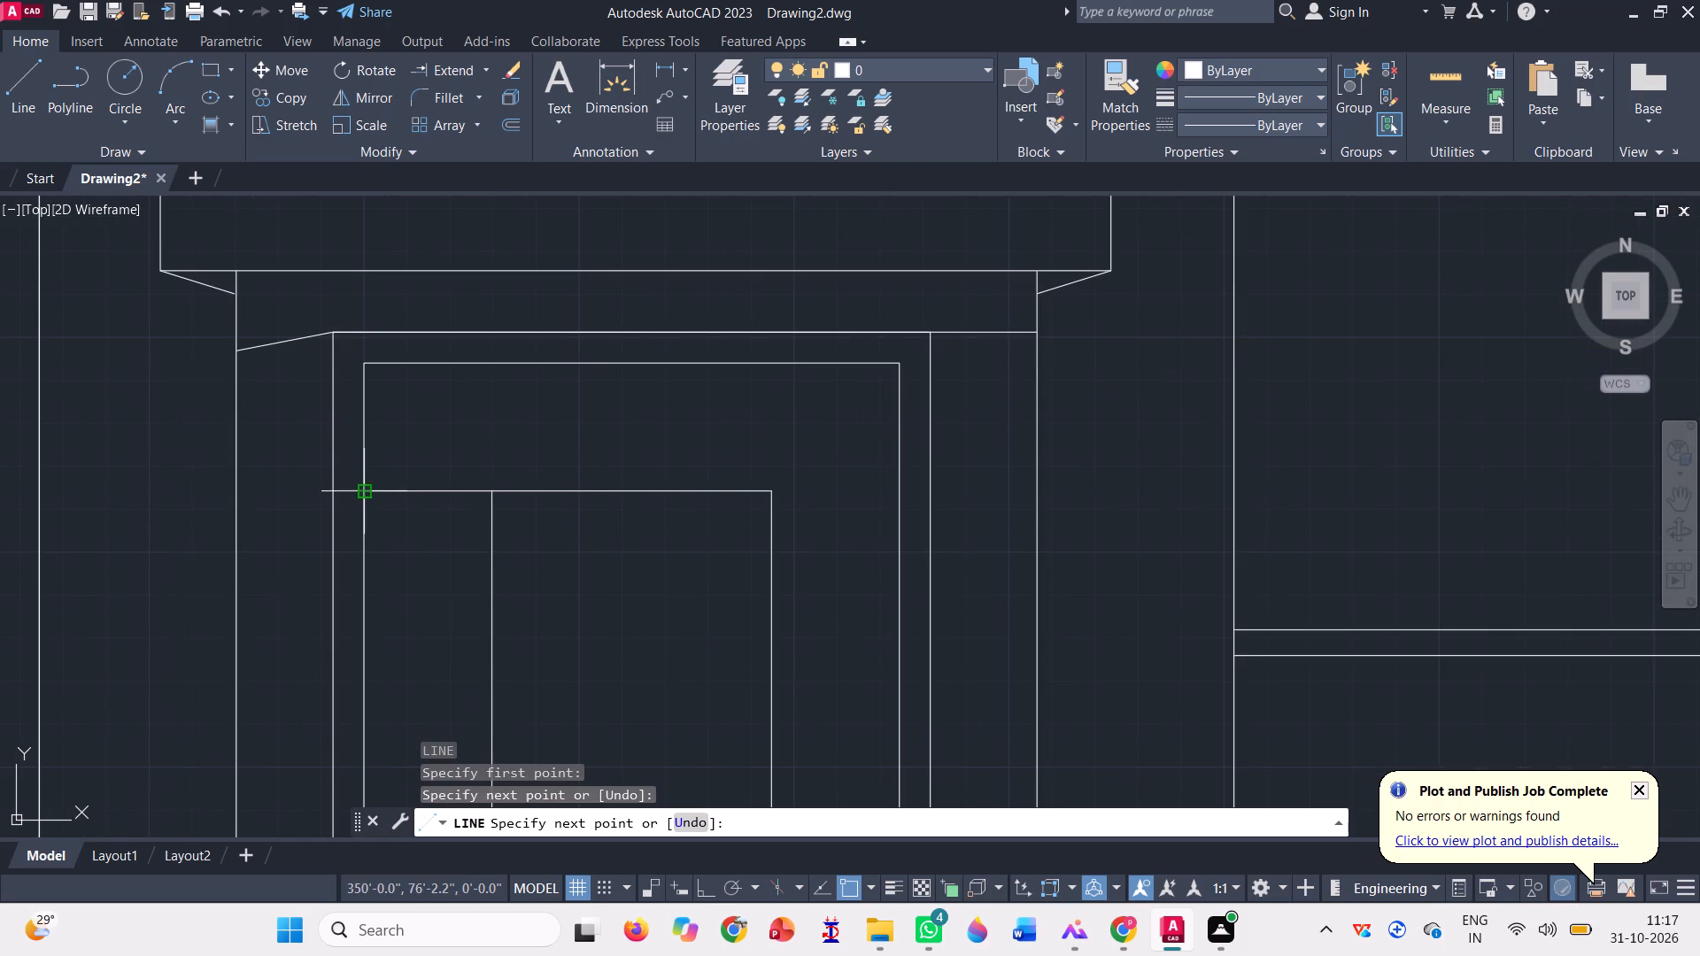
{"action": "left_click", "coordinate": [894, 491]}
{"action": "scroll", "coordinate": [549, 512], "scroll_direction": "down", "scroll_amount": 1}
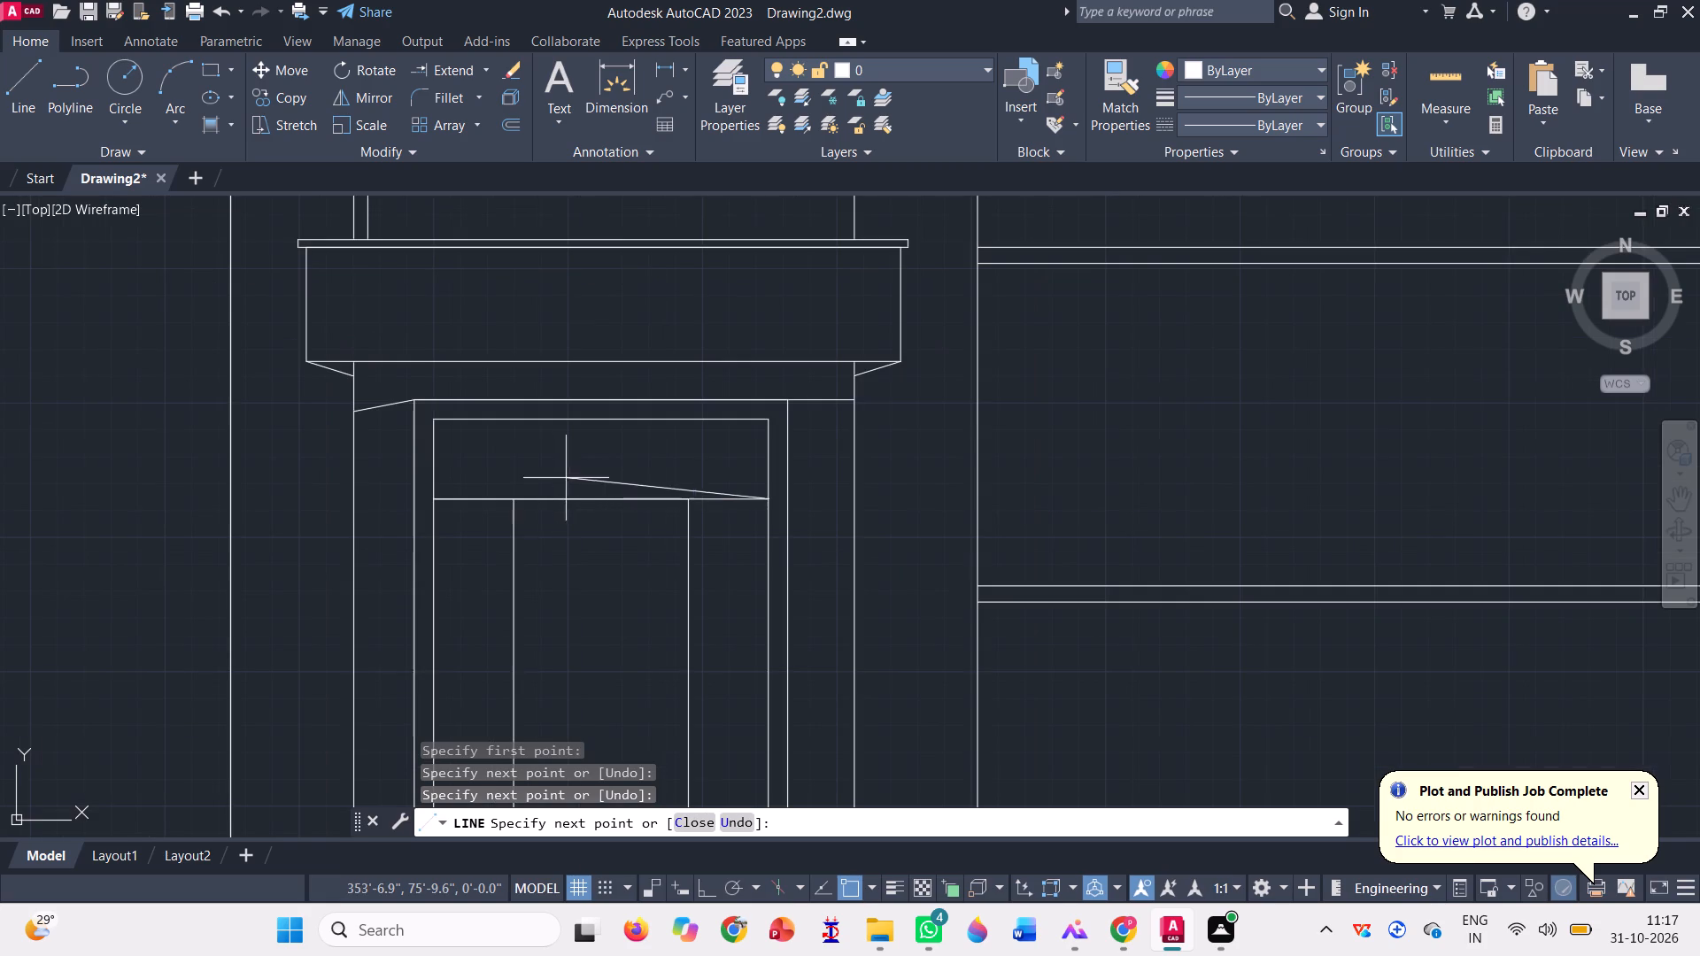
{"action": "key", "text": "space"}
{"action": "scroll", "coordinate": [506, 463], "scroll_direction": "down", "scroll_amount": 1}
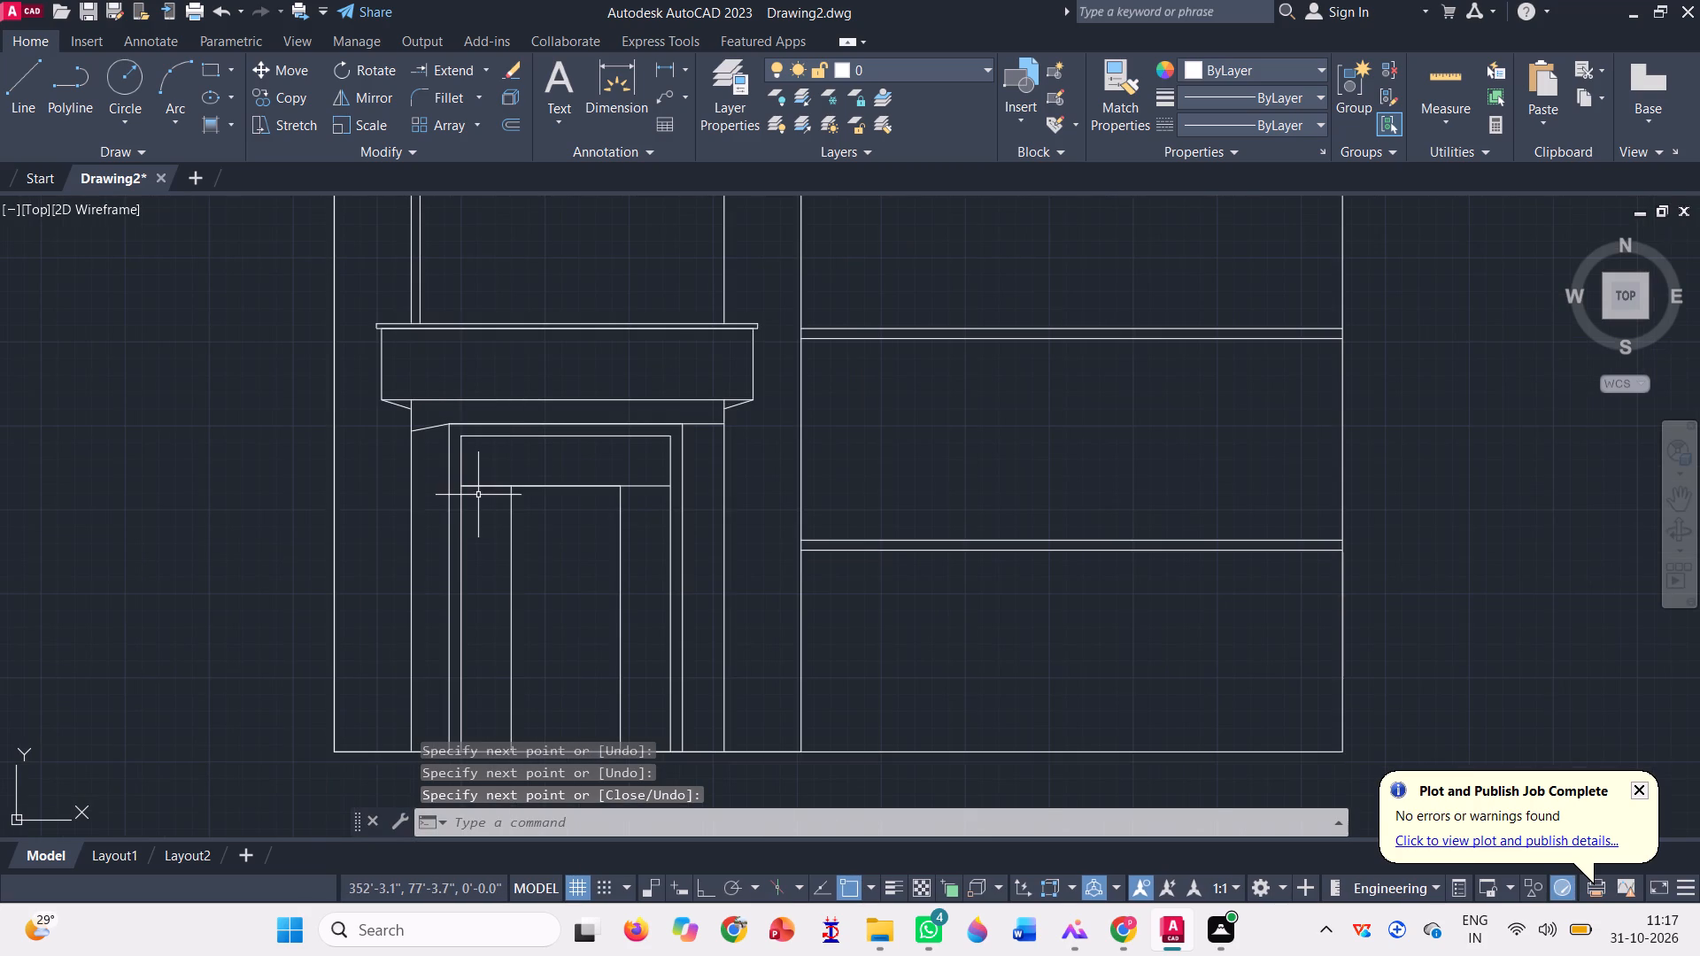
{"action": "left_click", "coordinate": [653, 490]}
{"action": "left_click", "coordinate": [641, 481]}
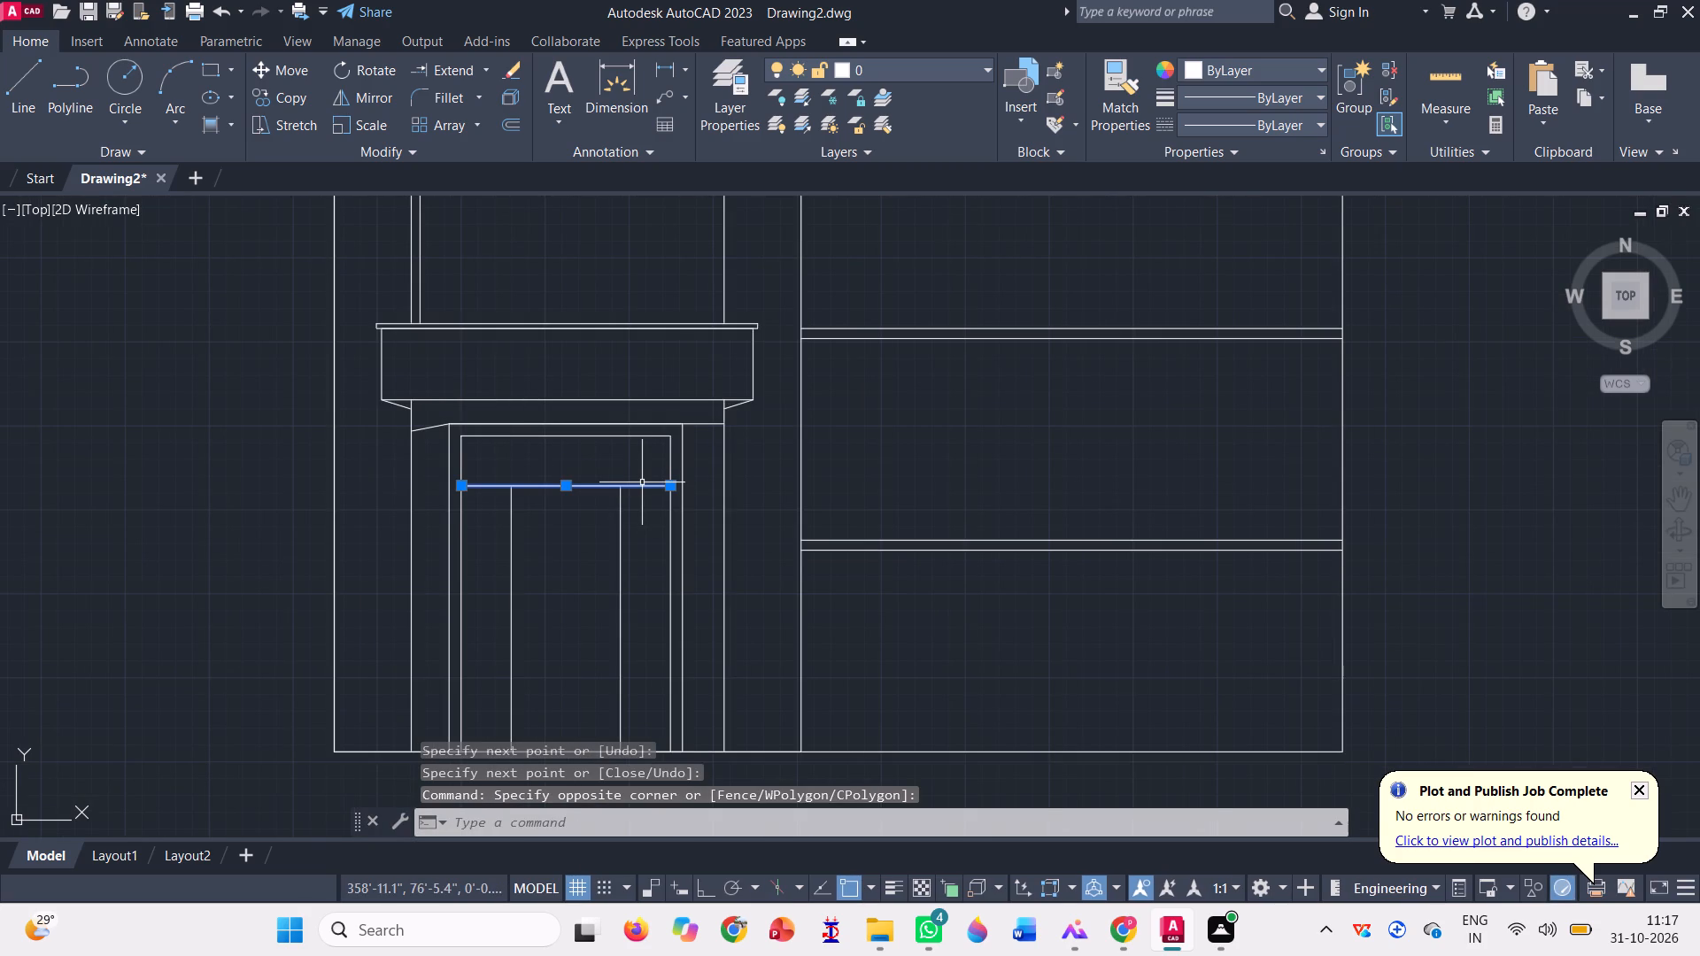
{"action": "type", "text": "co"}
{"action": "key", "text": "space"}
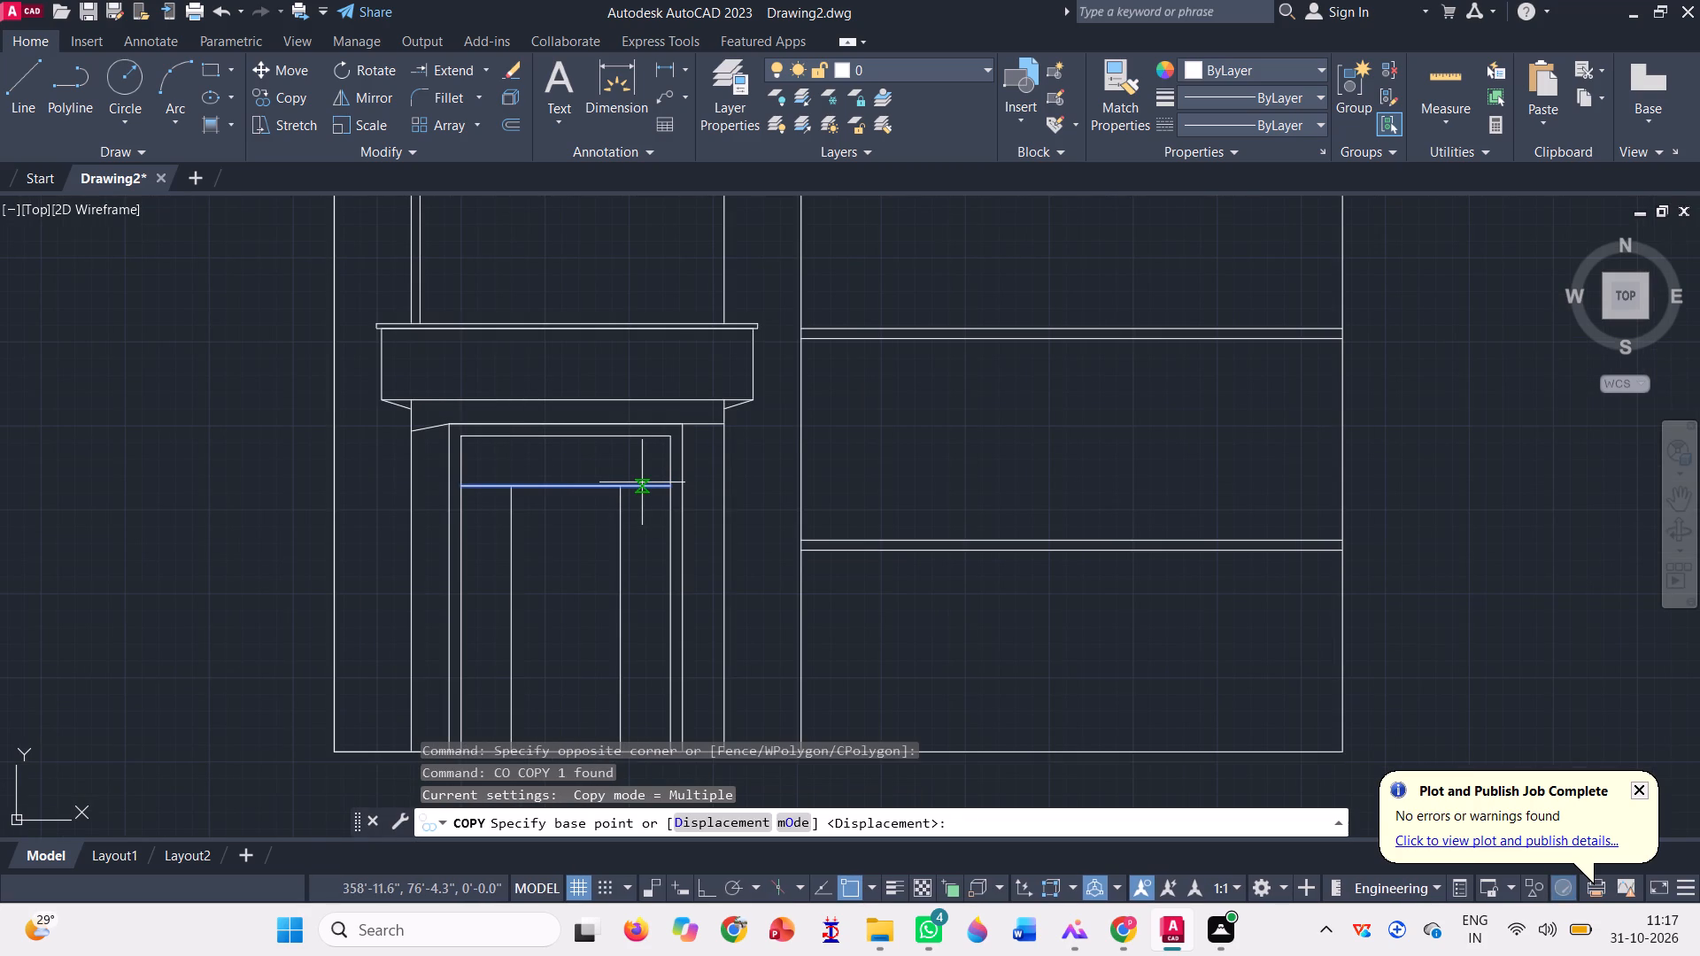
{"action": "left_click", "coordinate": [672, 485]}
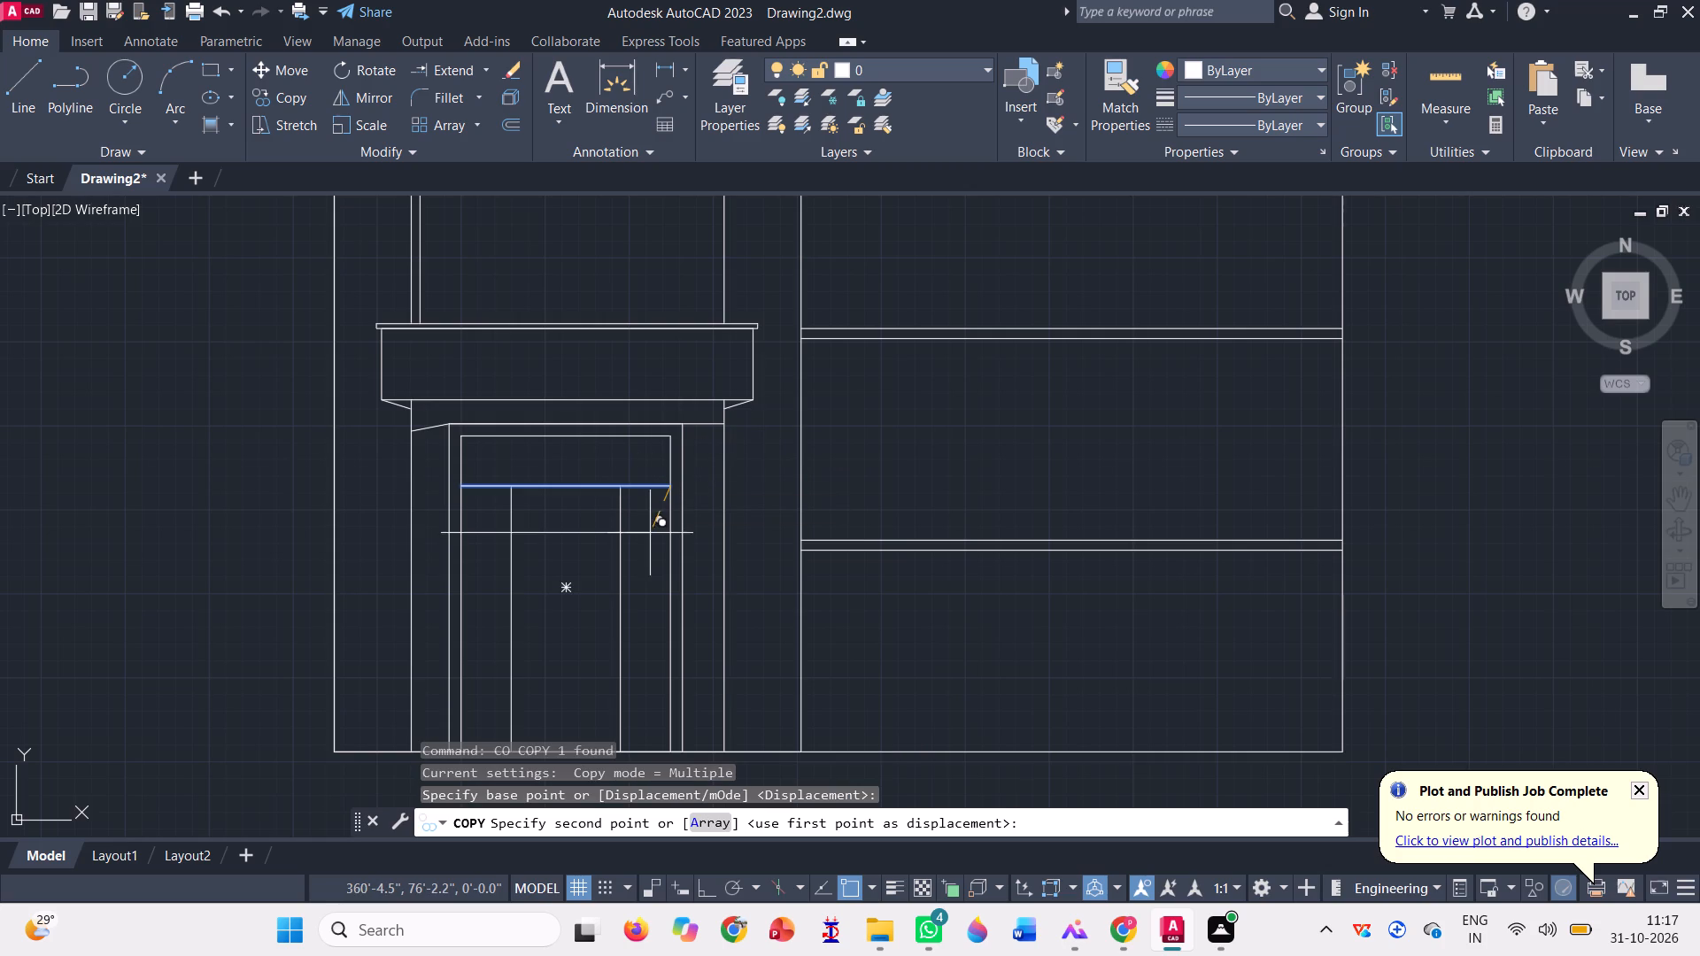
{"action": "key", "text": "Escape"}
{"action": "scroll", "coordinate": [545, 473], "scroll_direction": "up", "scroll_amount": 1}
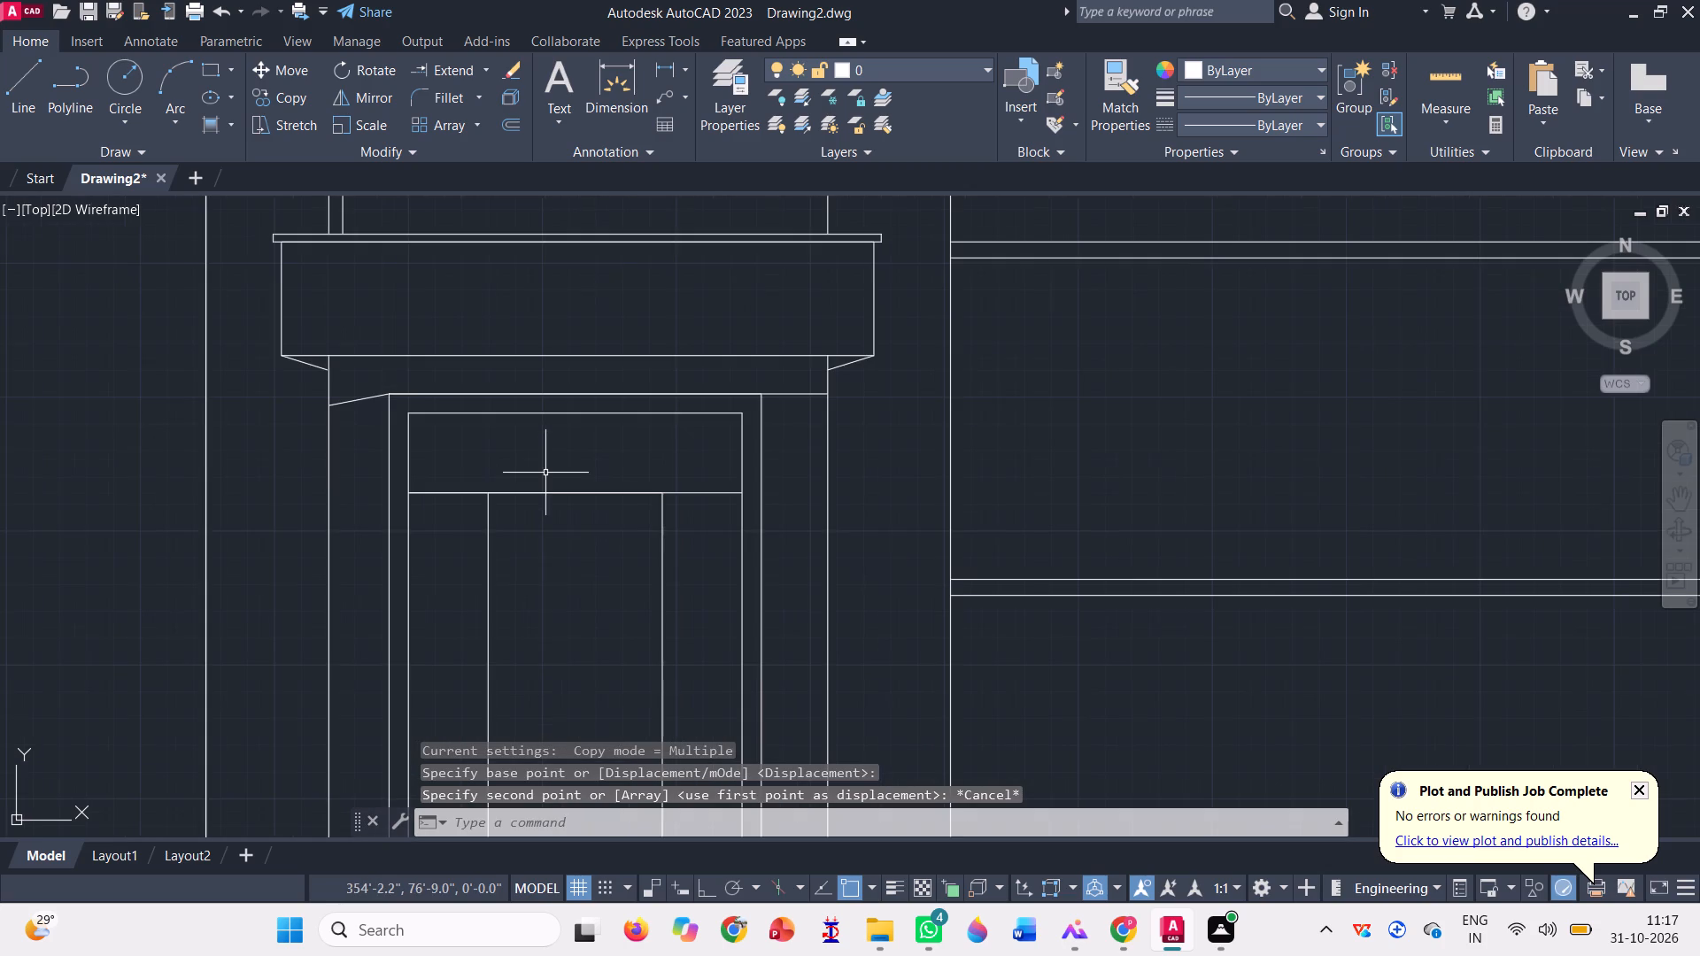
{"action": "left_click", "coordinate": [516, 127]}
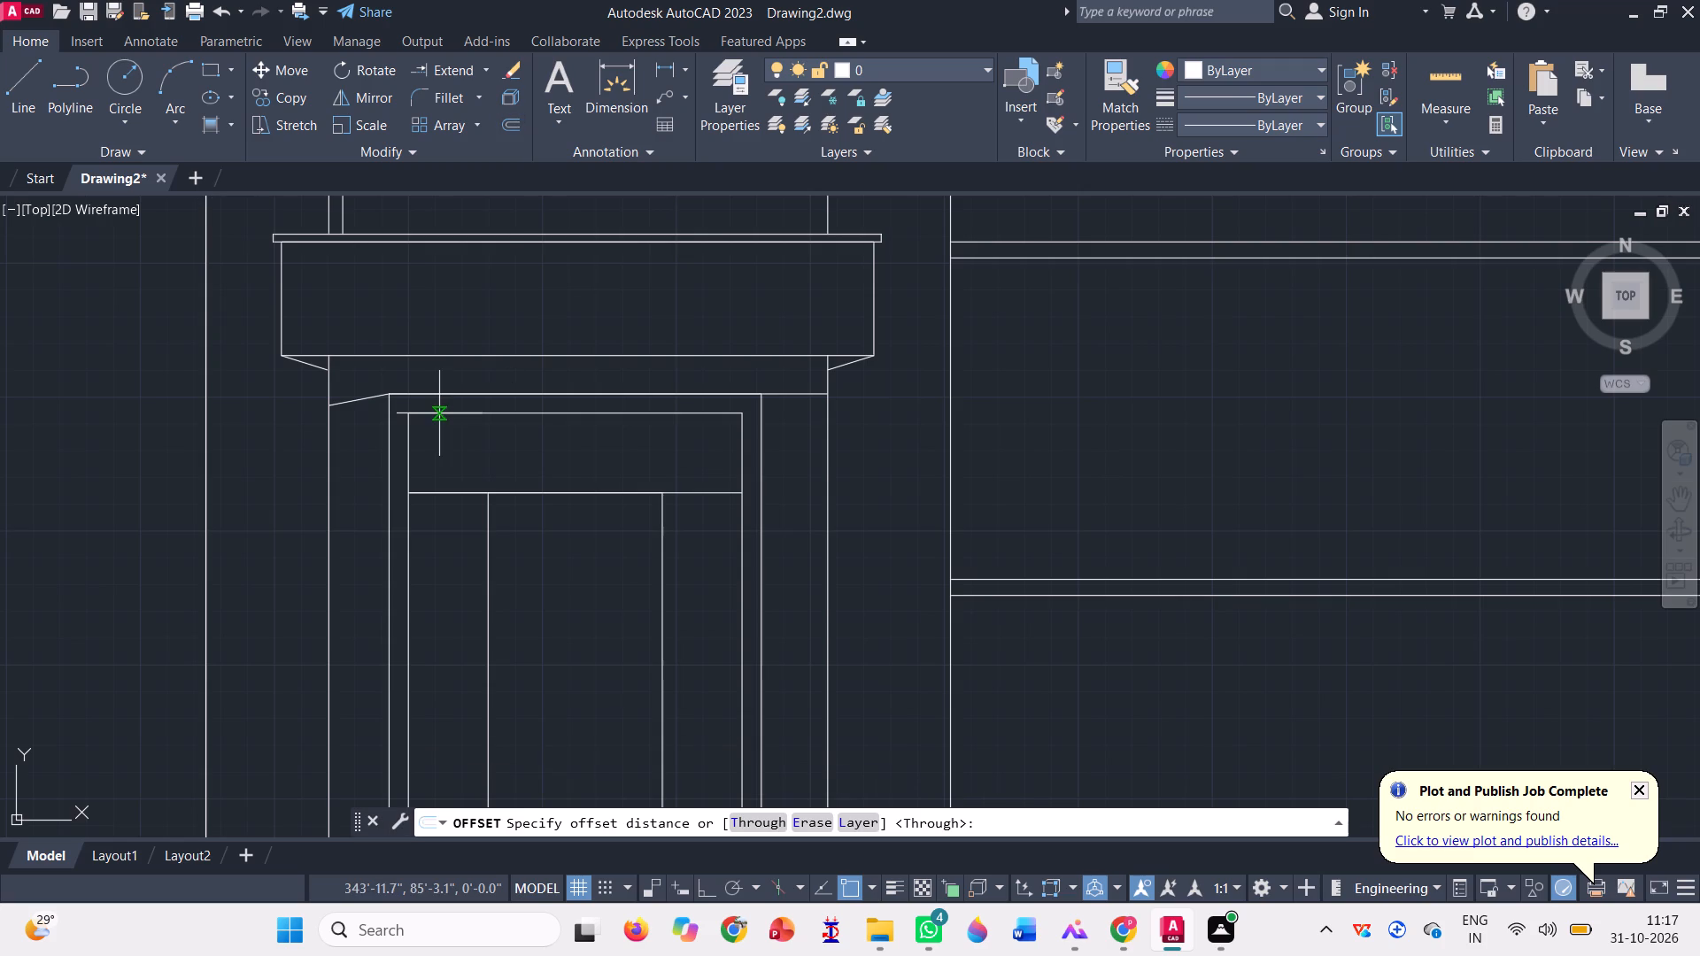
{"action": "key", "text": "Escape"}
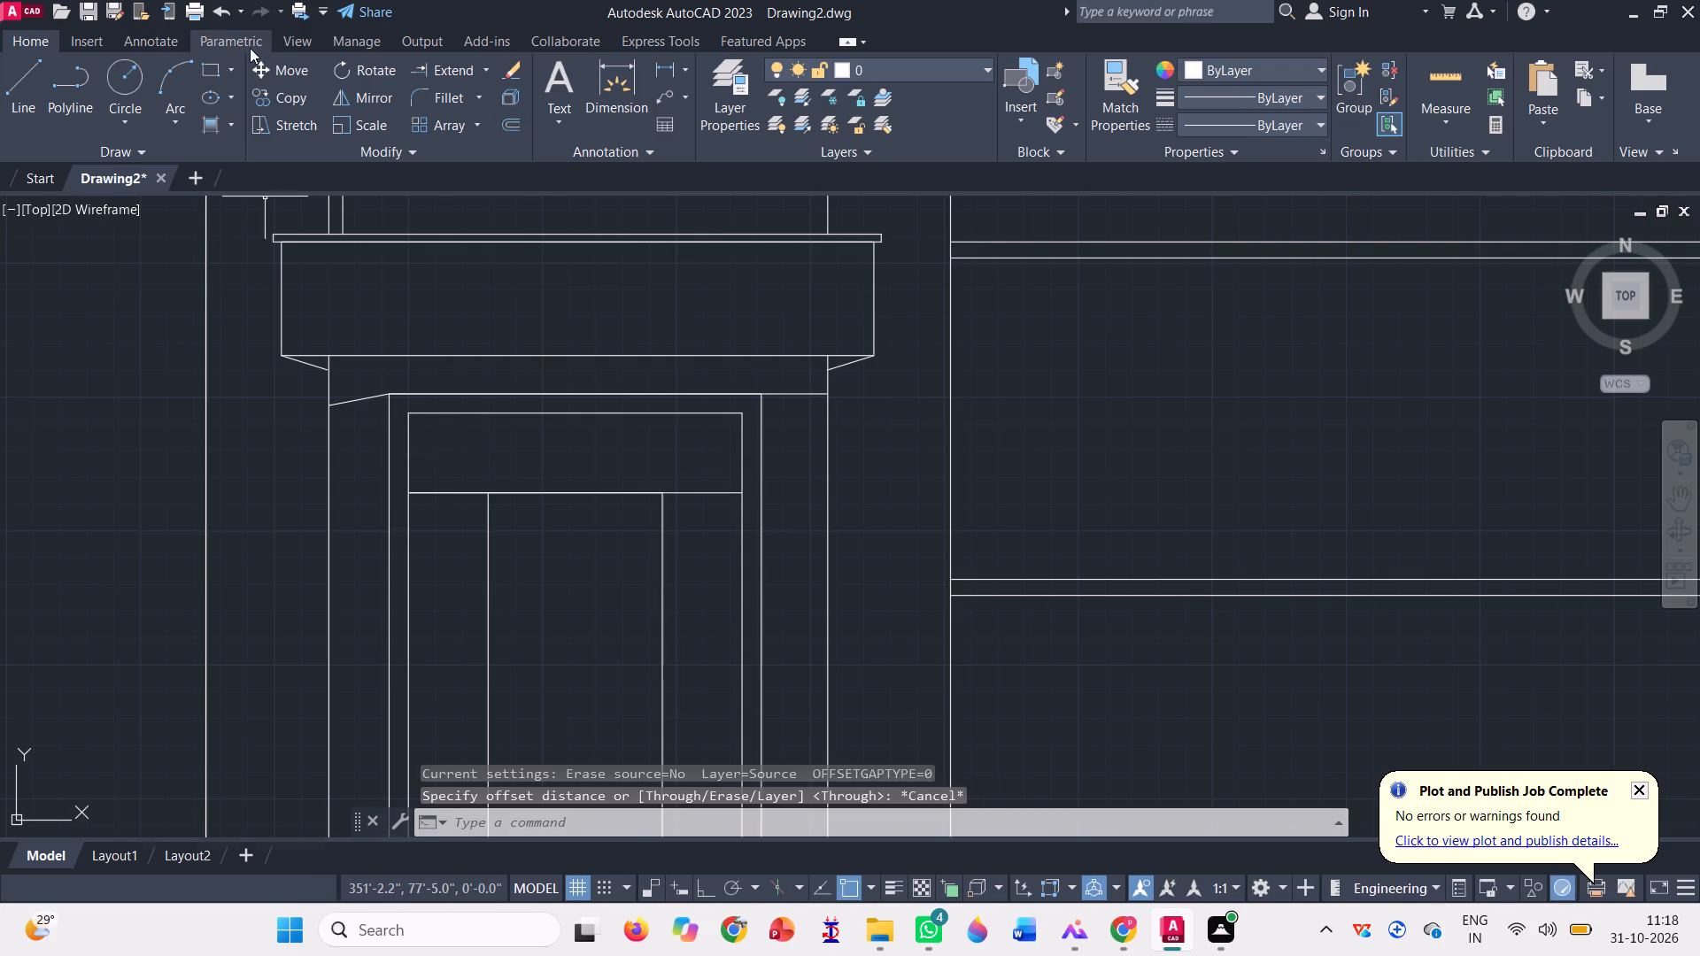
Draw vertical lines from both top corners of the innermost opening up to the surrounding outline's top edge, with Ortho on for the second.
{"action": "left_click", "coordinate": [15, 81]}
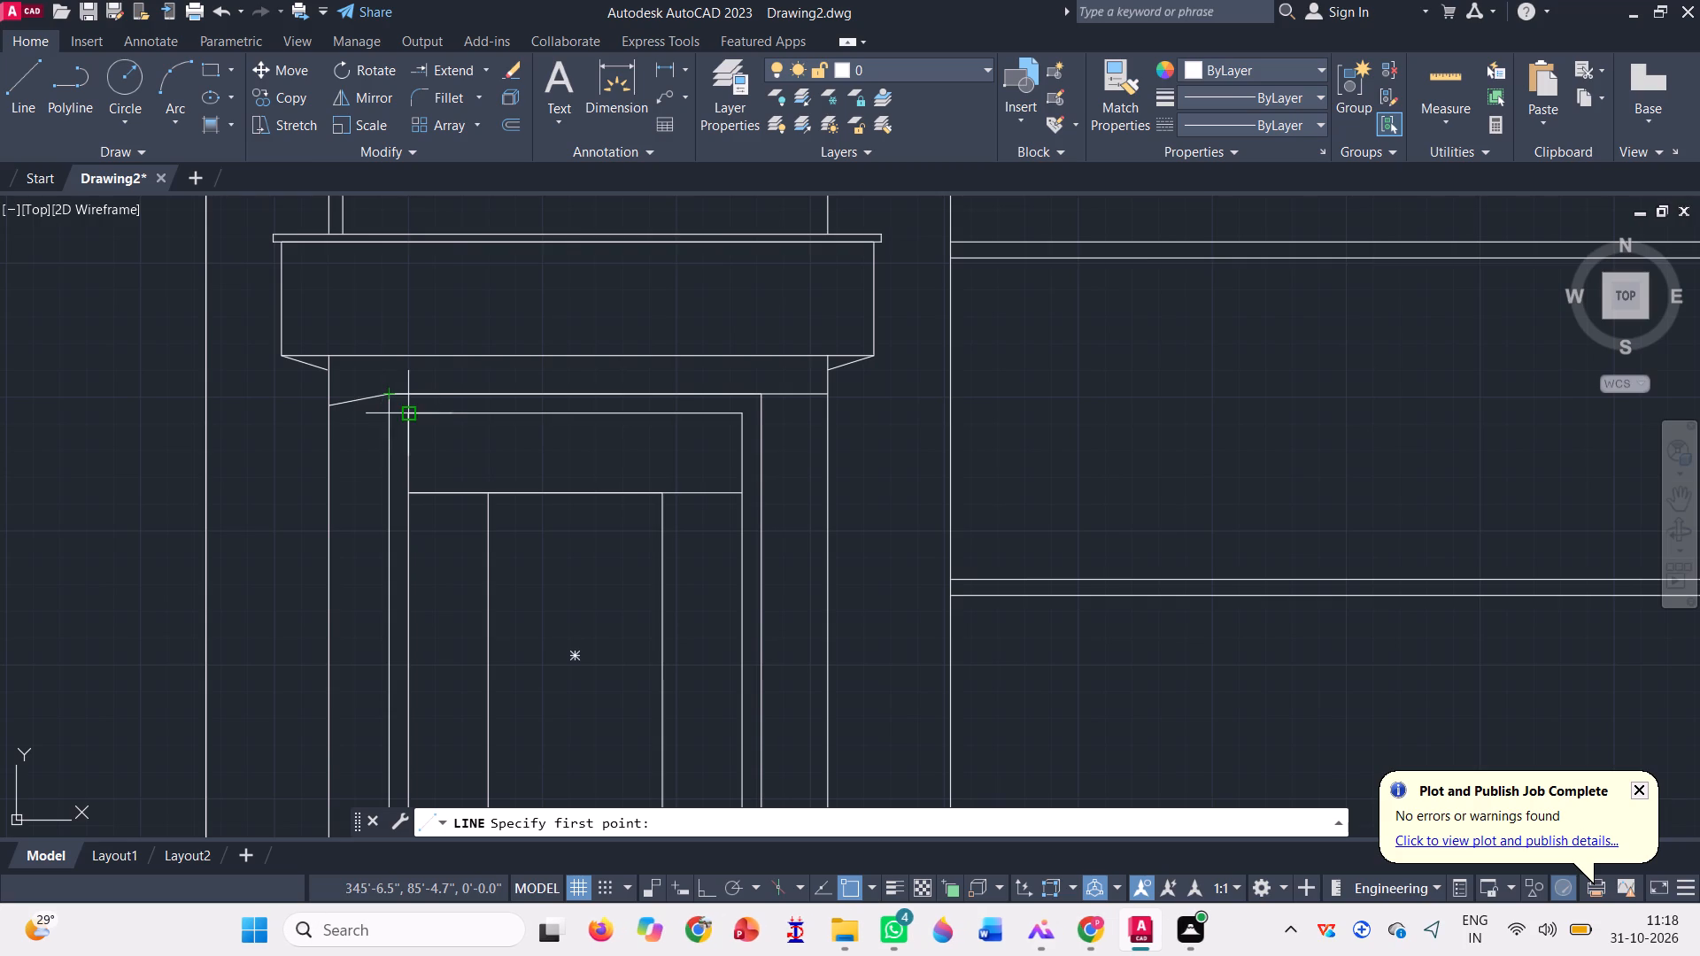
{"action": "left_click", "coordinate": [488, 491]}
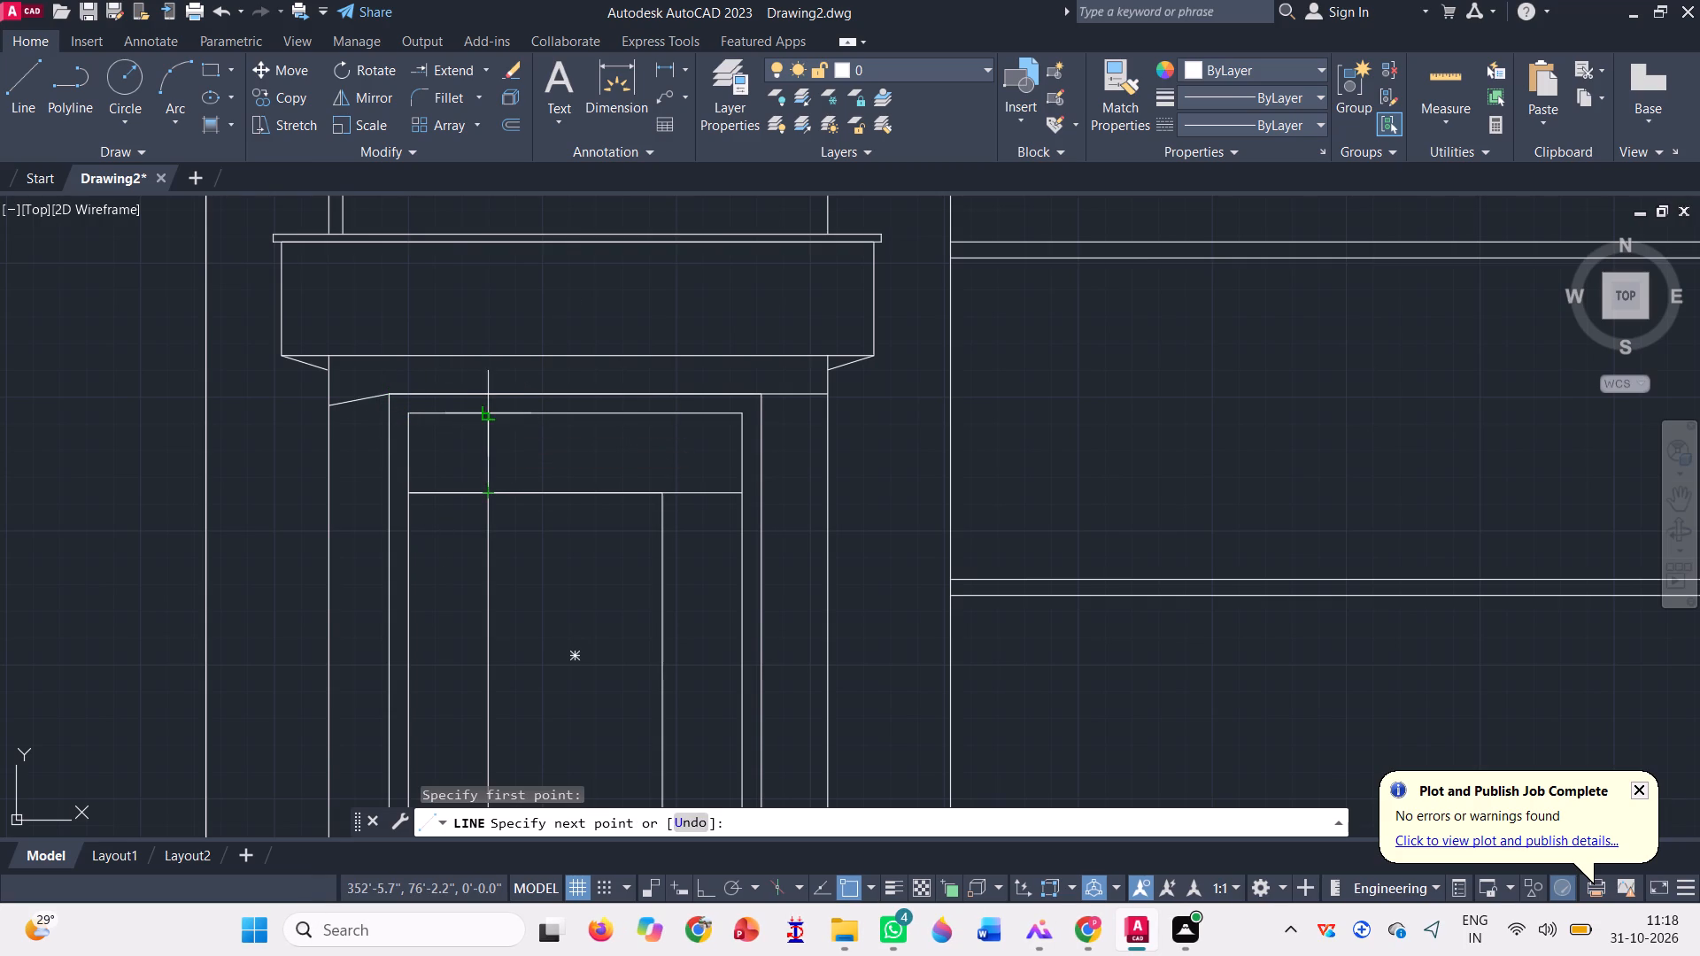
{"action": "left_click", "coordinate": [486, 412]}
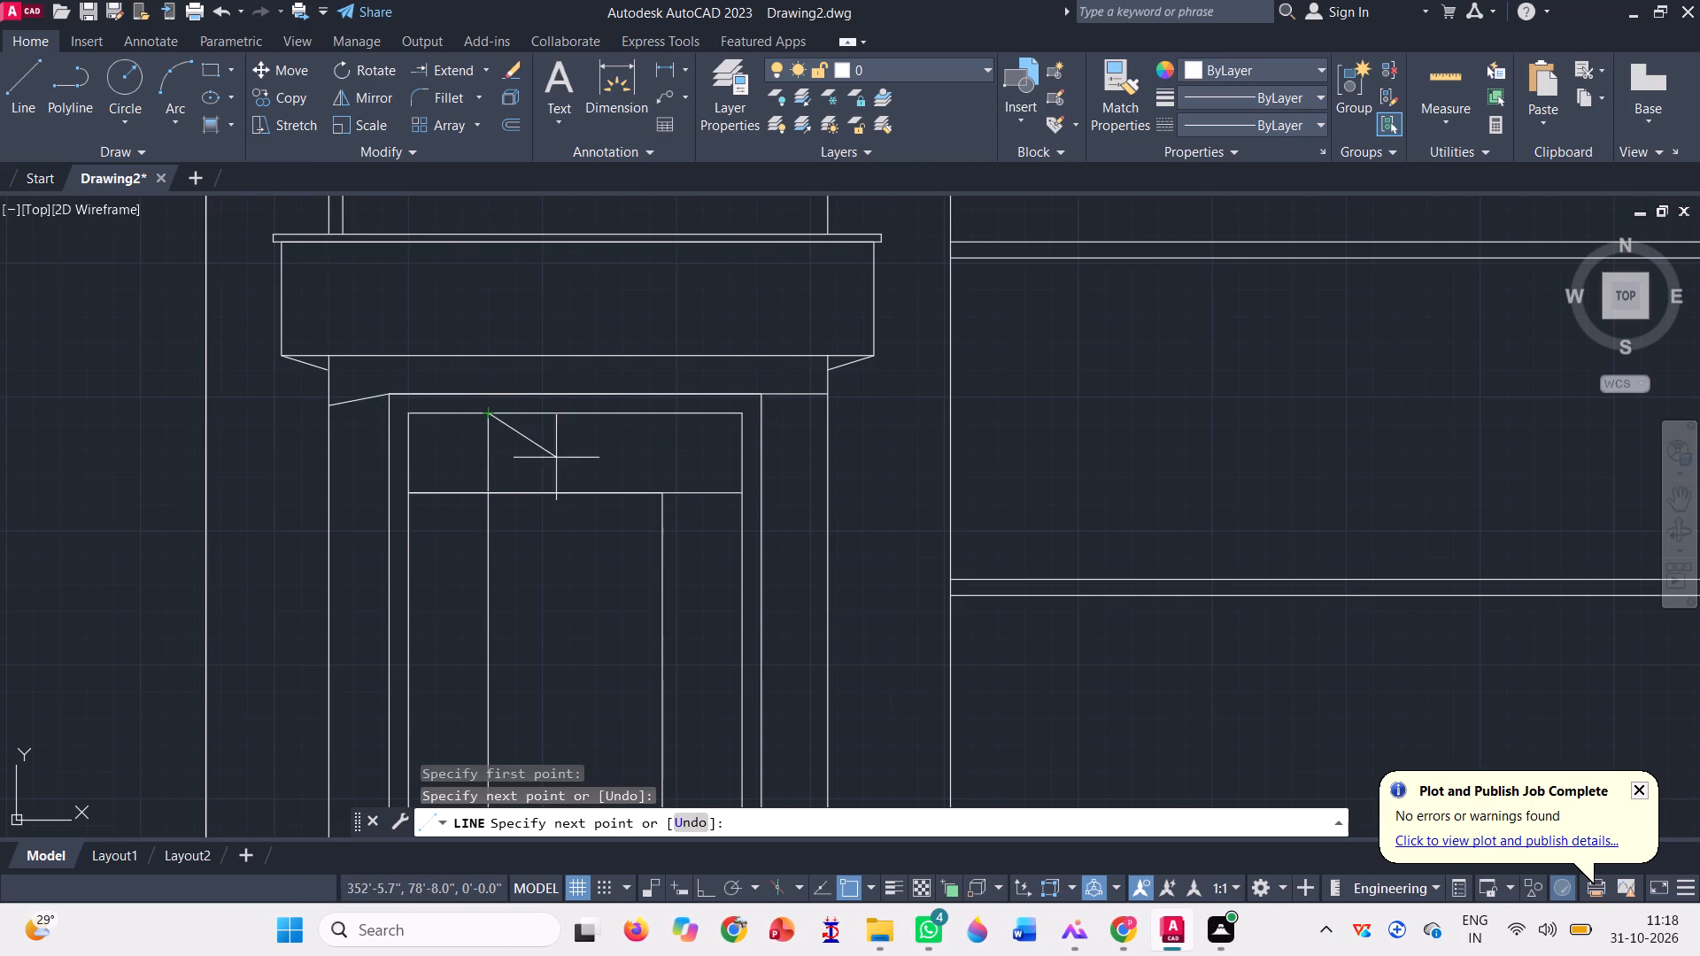
{"action": "key", "text": "space"}
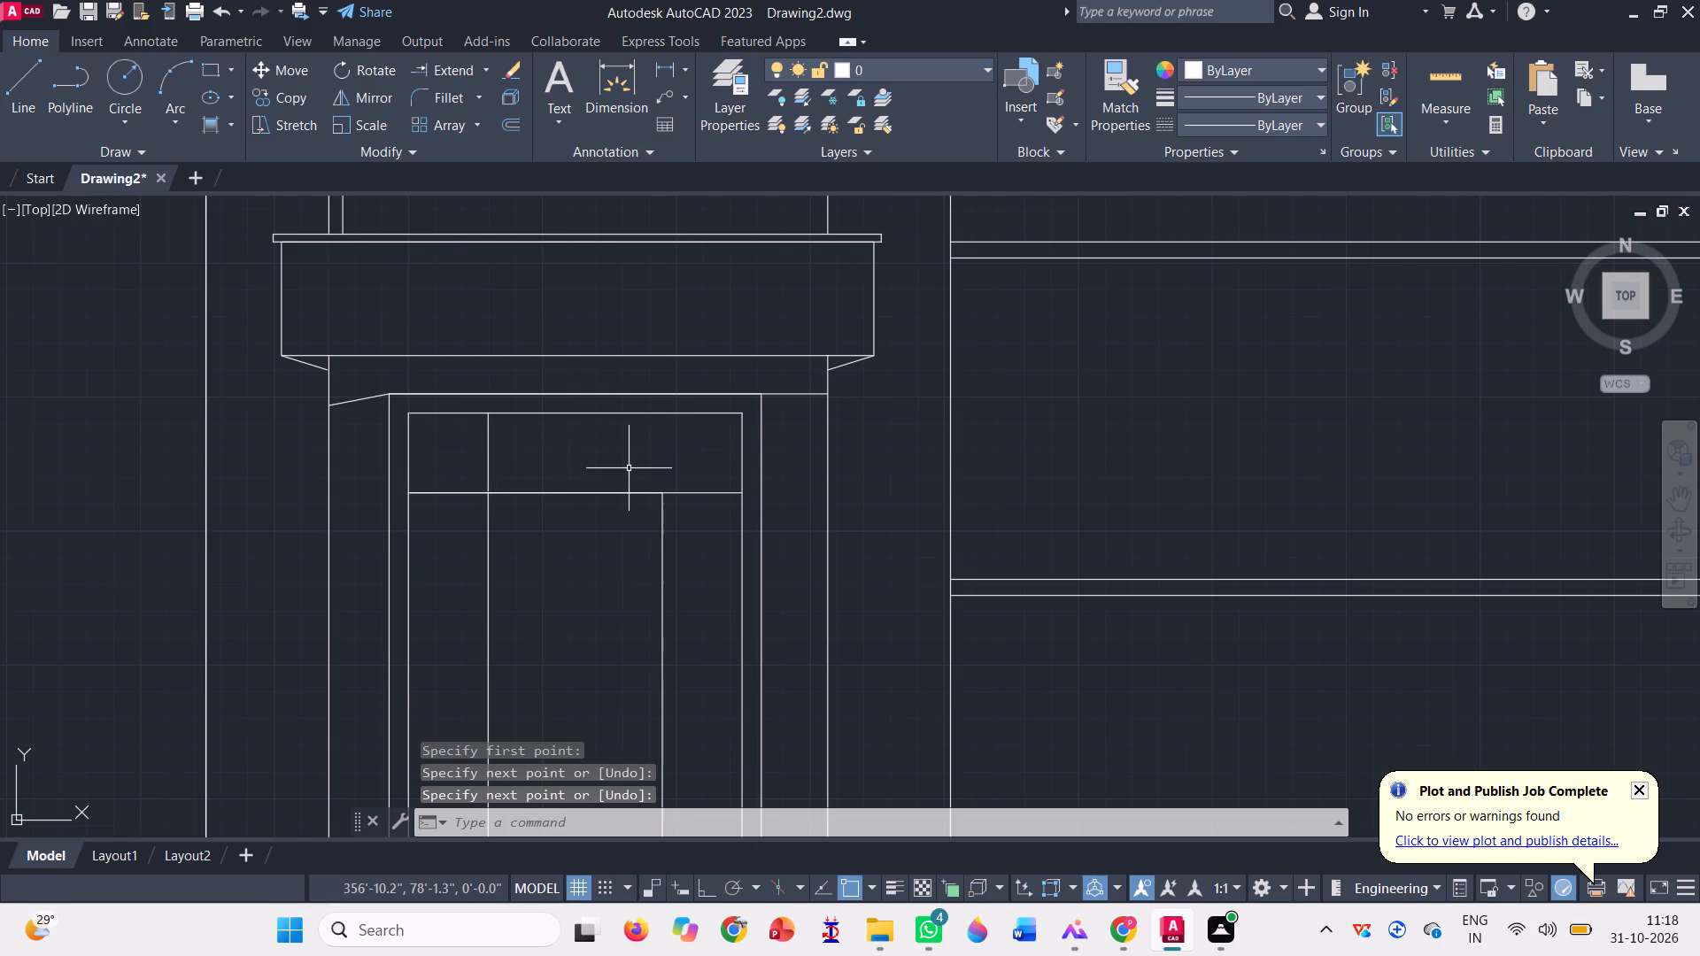
{"action": "key", "text": "o"}
{"action": "key", "text": "BackSpace"}
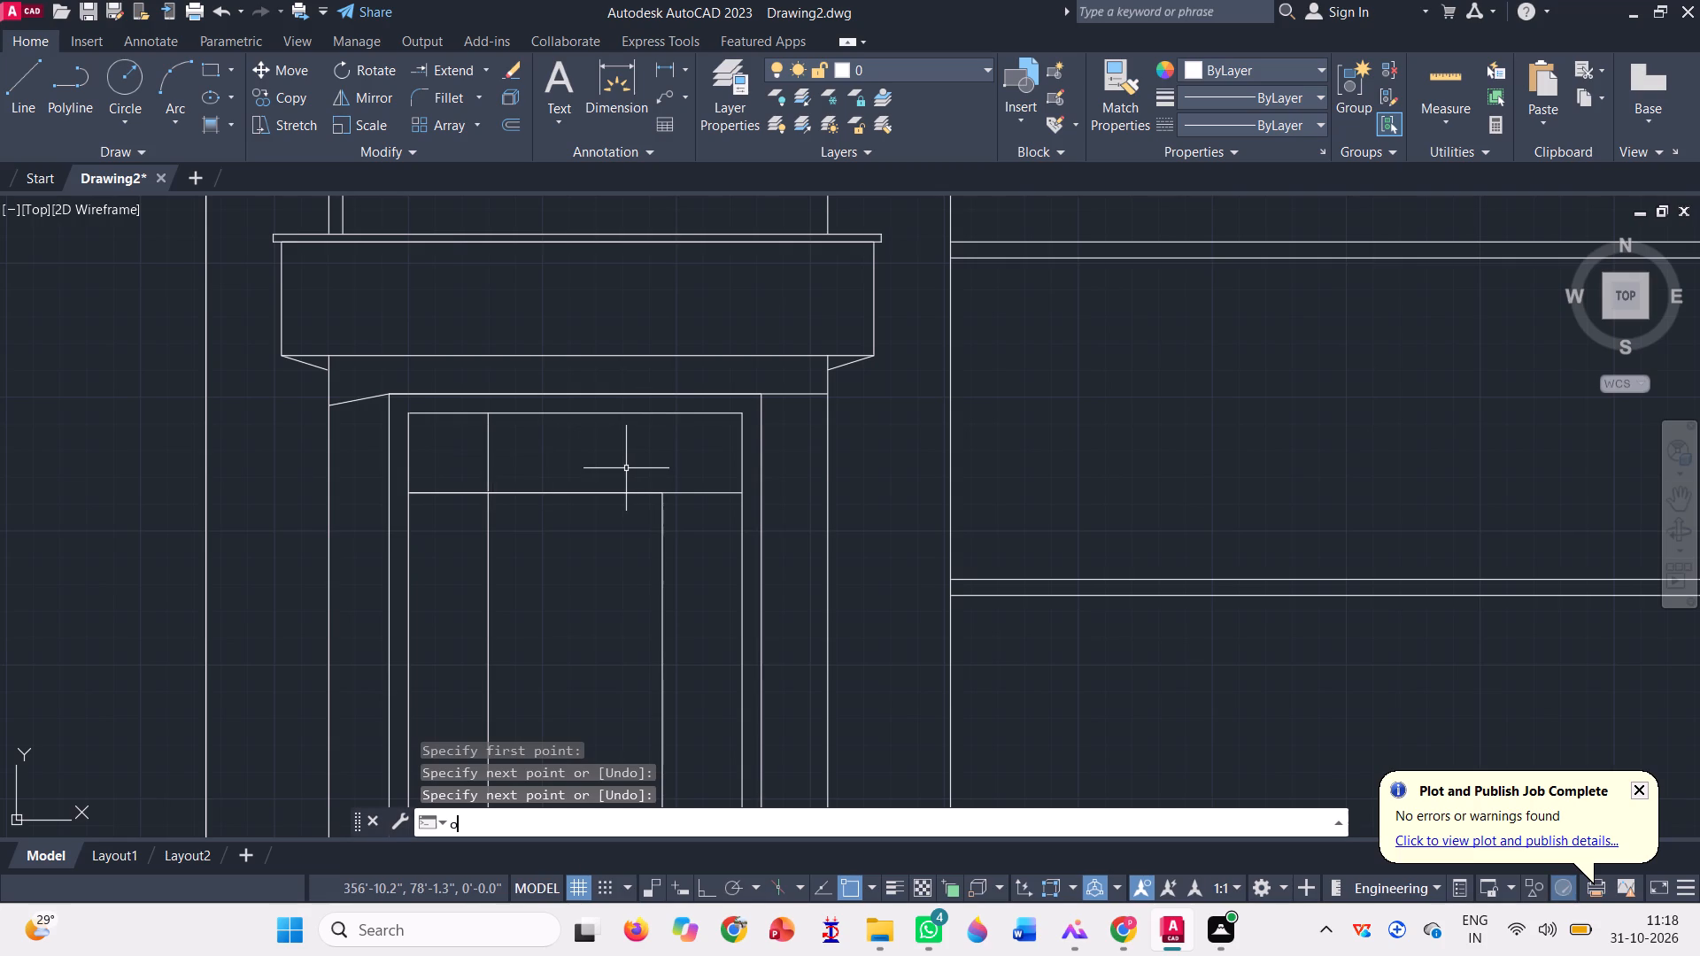
{"action": "key", "text": "l"}
{"action": "key", "text": "Return"}
{"action": "key", "text": "F8"}
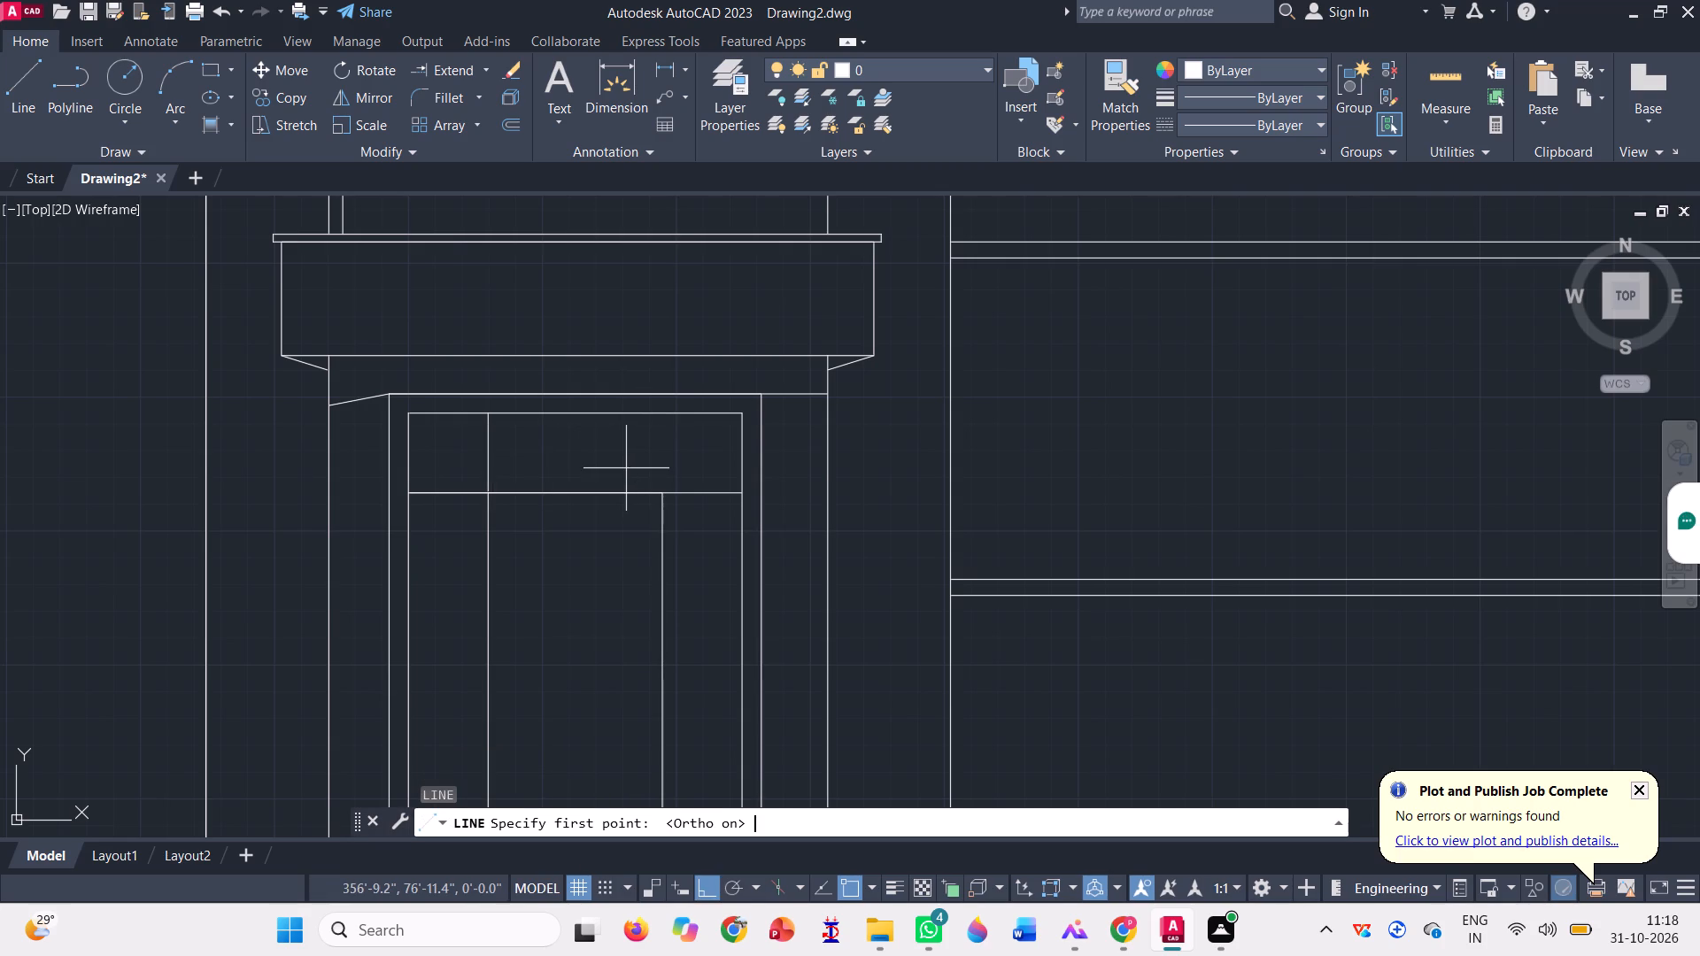
{"action": "left_click", "coordinate": [661, 493]}
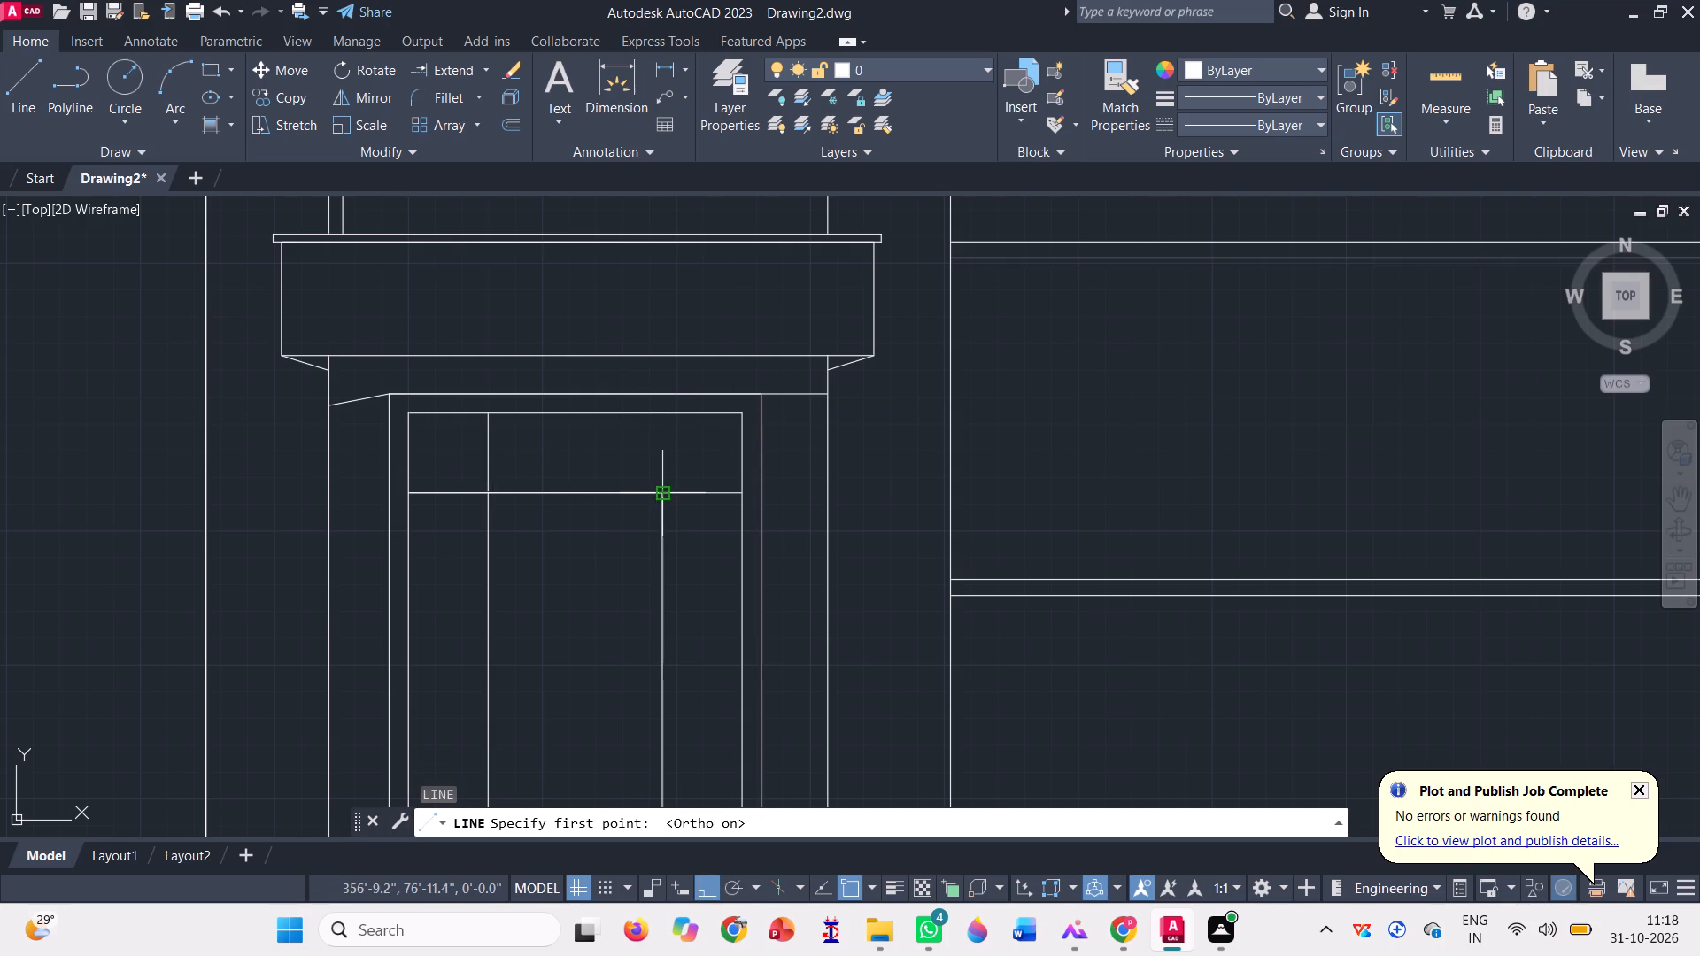
{"action": "left_click", "coordinate": [661, 415]}
{"action": "scroll", "coordinate": [535, 500], "scroll_direction": "down", "scroll_amount": 1}
{"action": "key", "text": "space"}
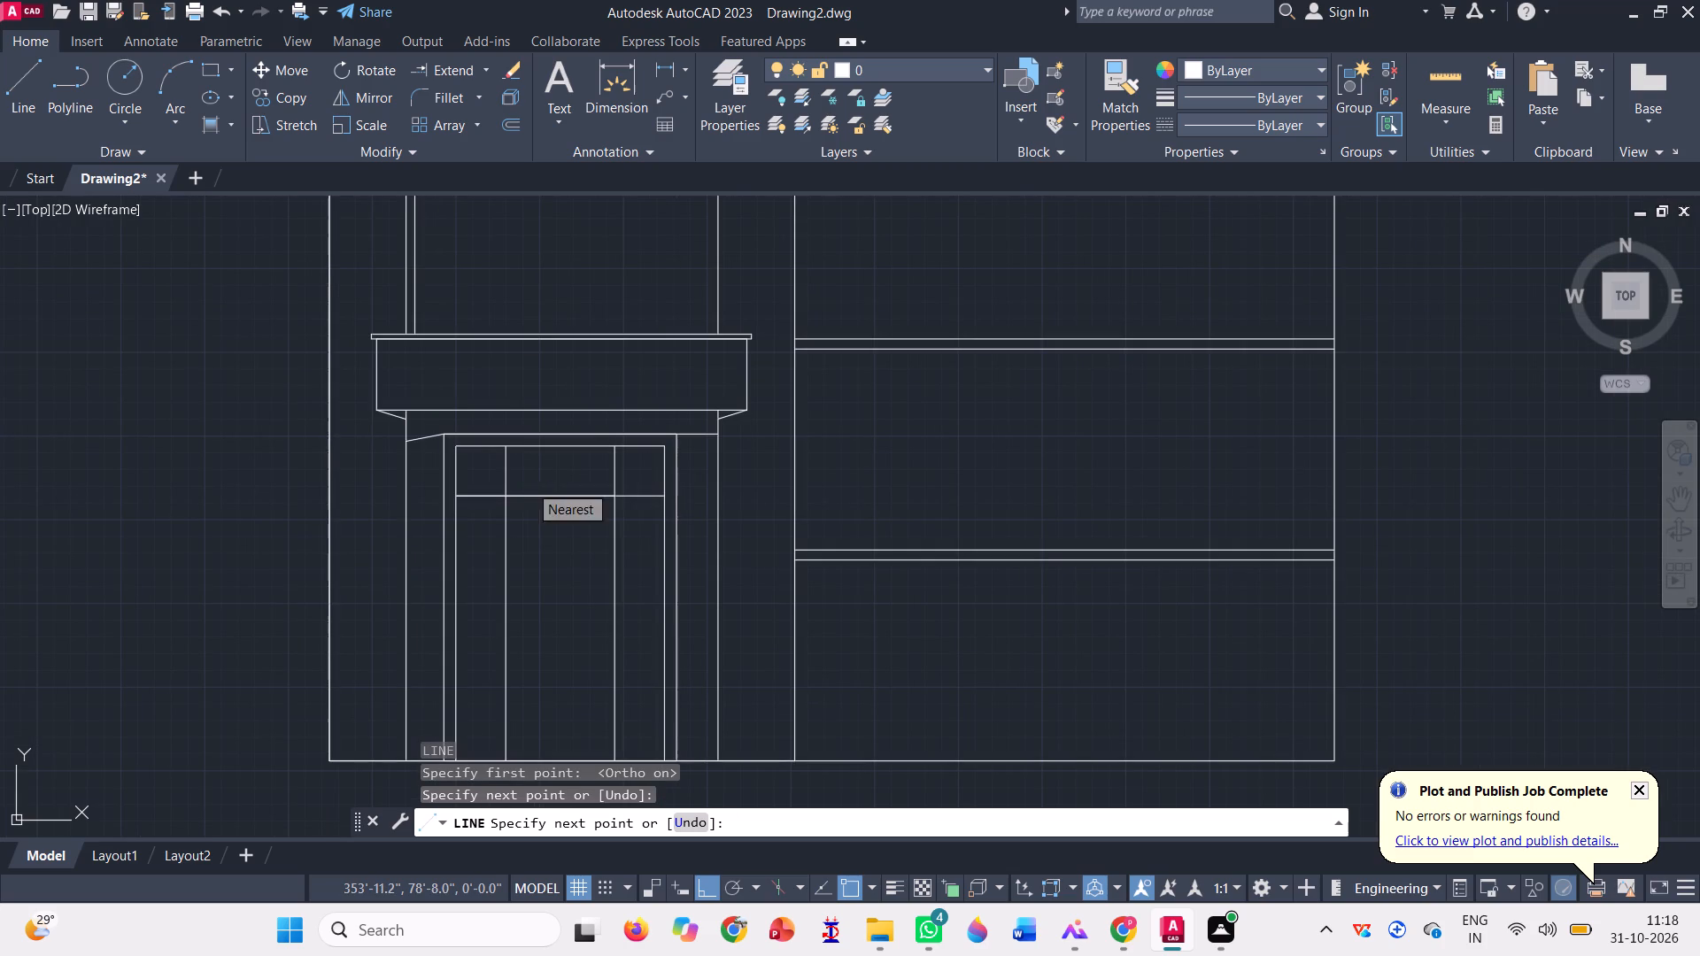
Trim the overlapping duplicate segments of the horizontal line in the left and middle portions of the opening.
{"action": "left_click", "coordinate": [483, 499]}
{"action": "left_click", "coordinate": [477, 487]}
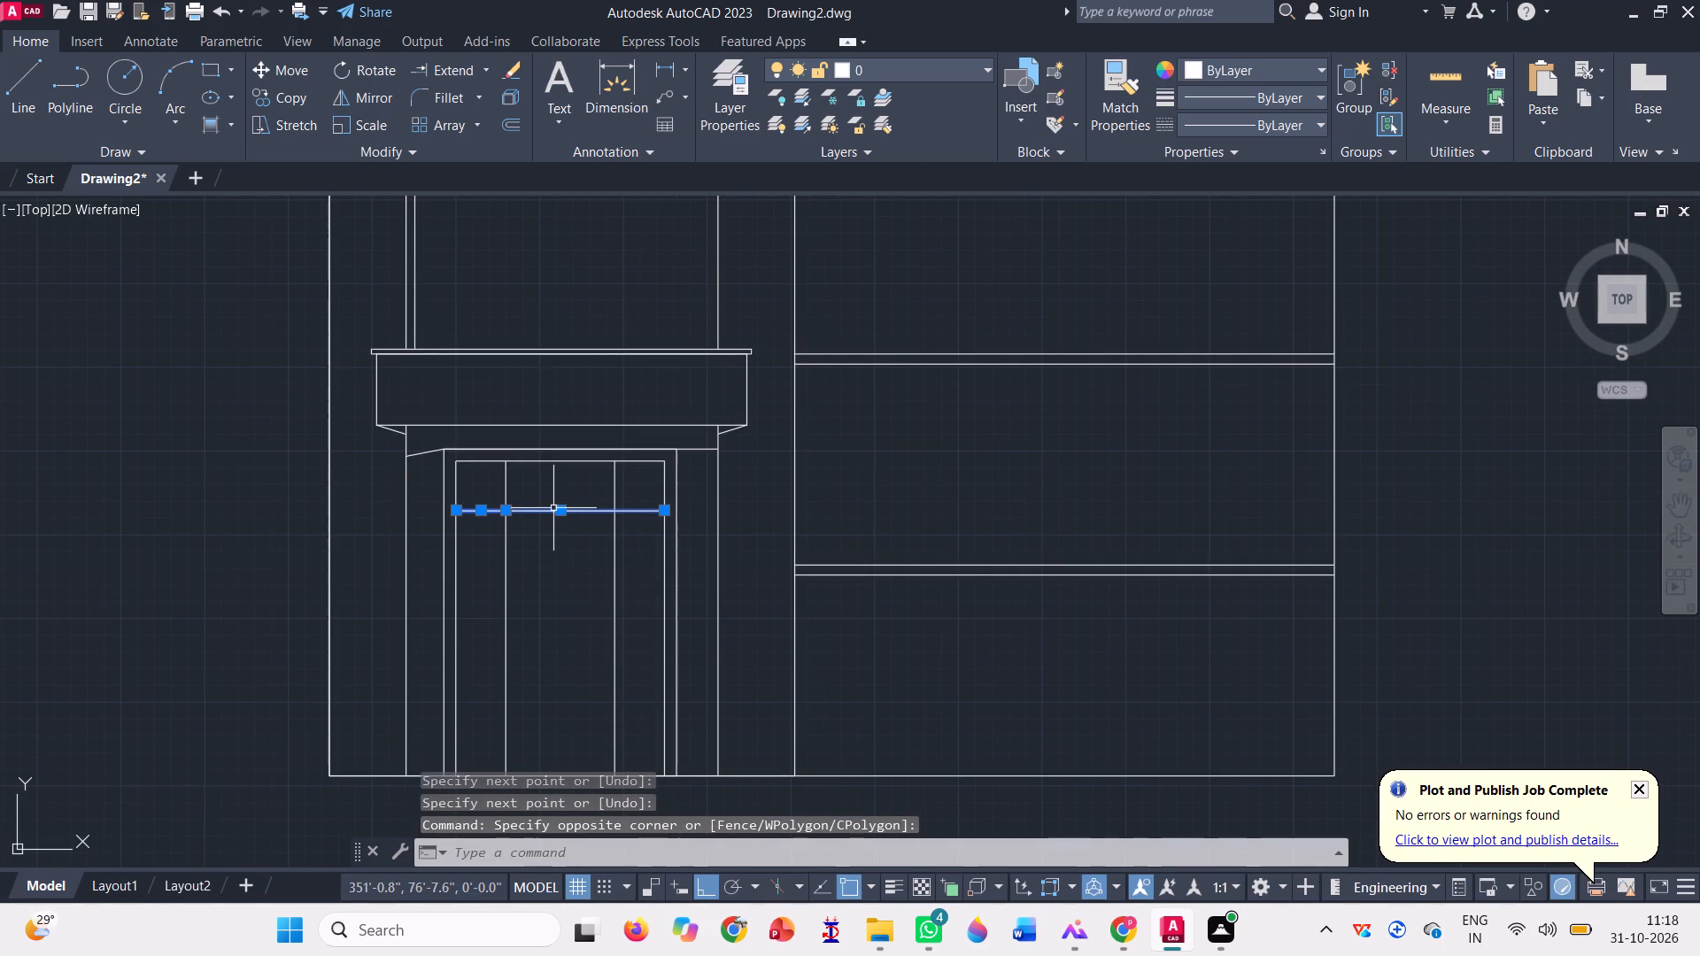
{"action": "key", "text": "Escape"}
{"action": "left_click", "coordinate": [485, 61]}
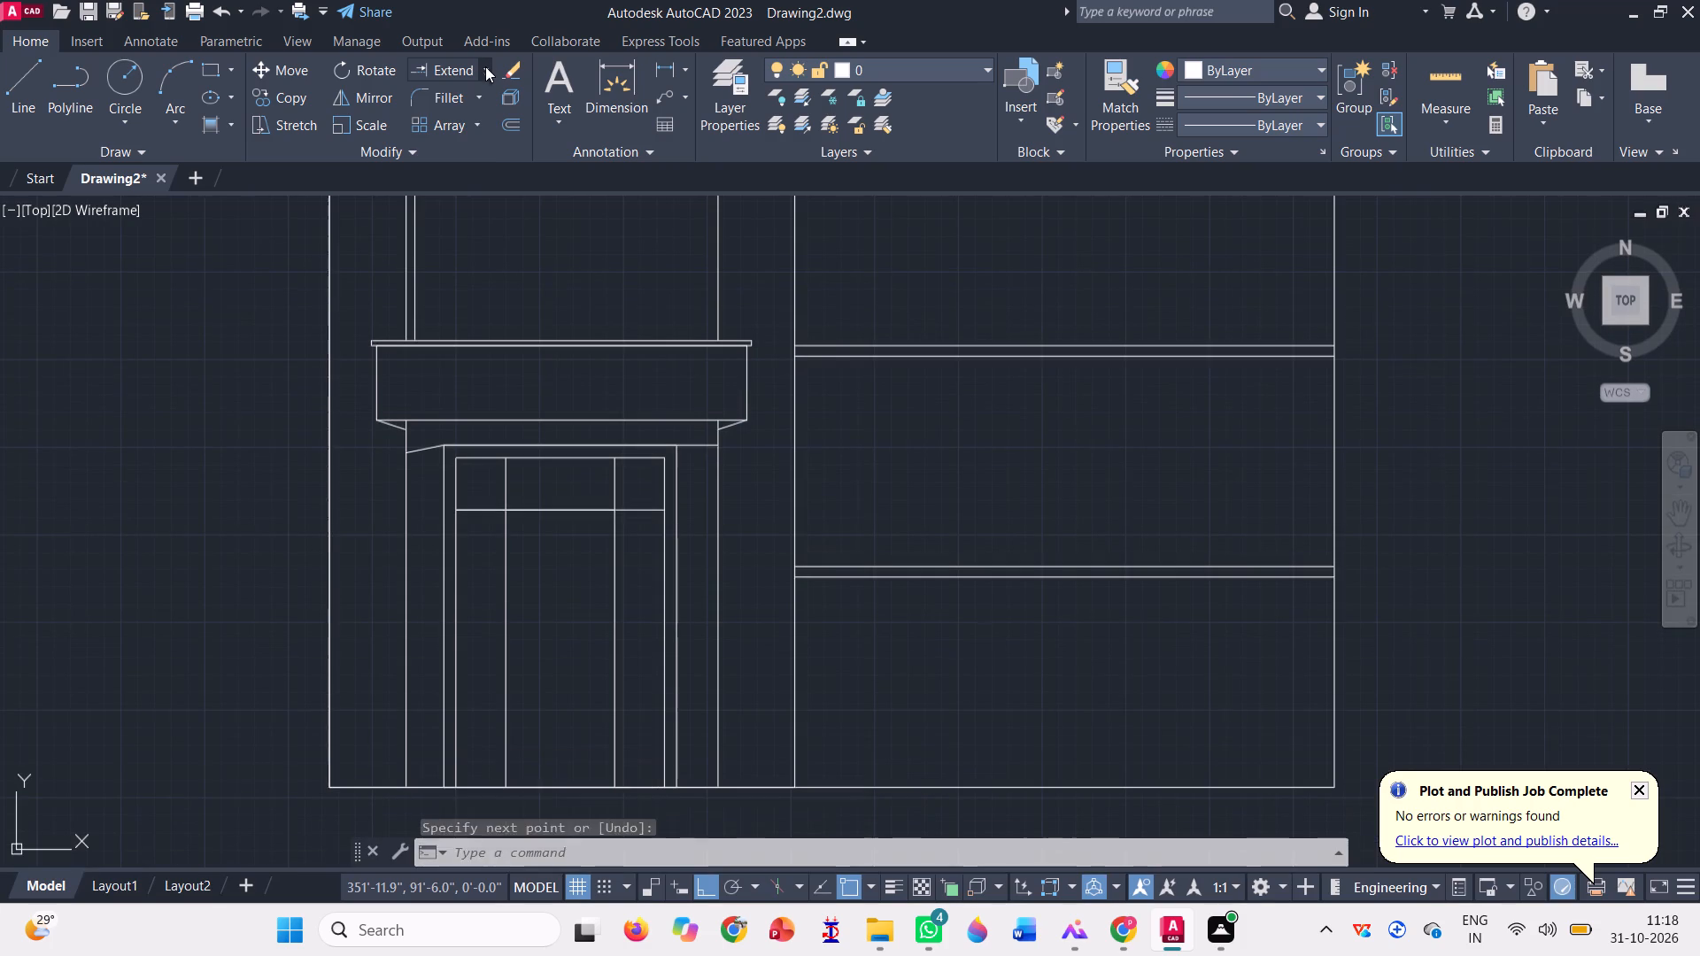
{"action": "left_click", "coordinate": [463, 110]}
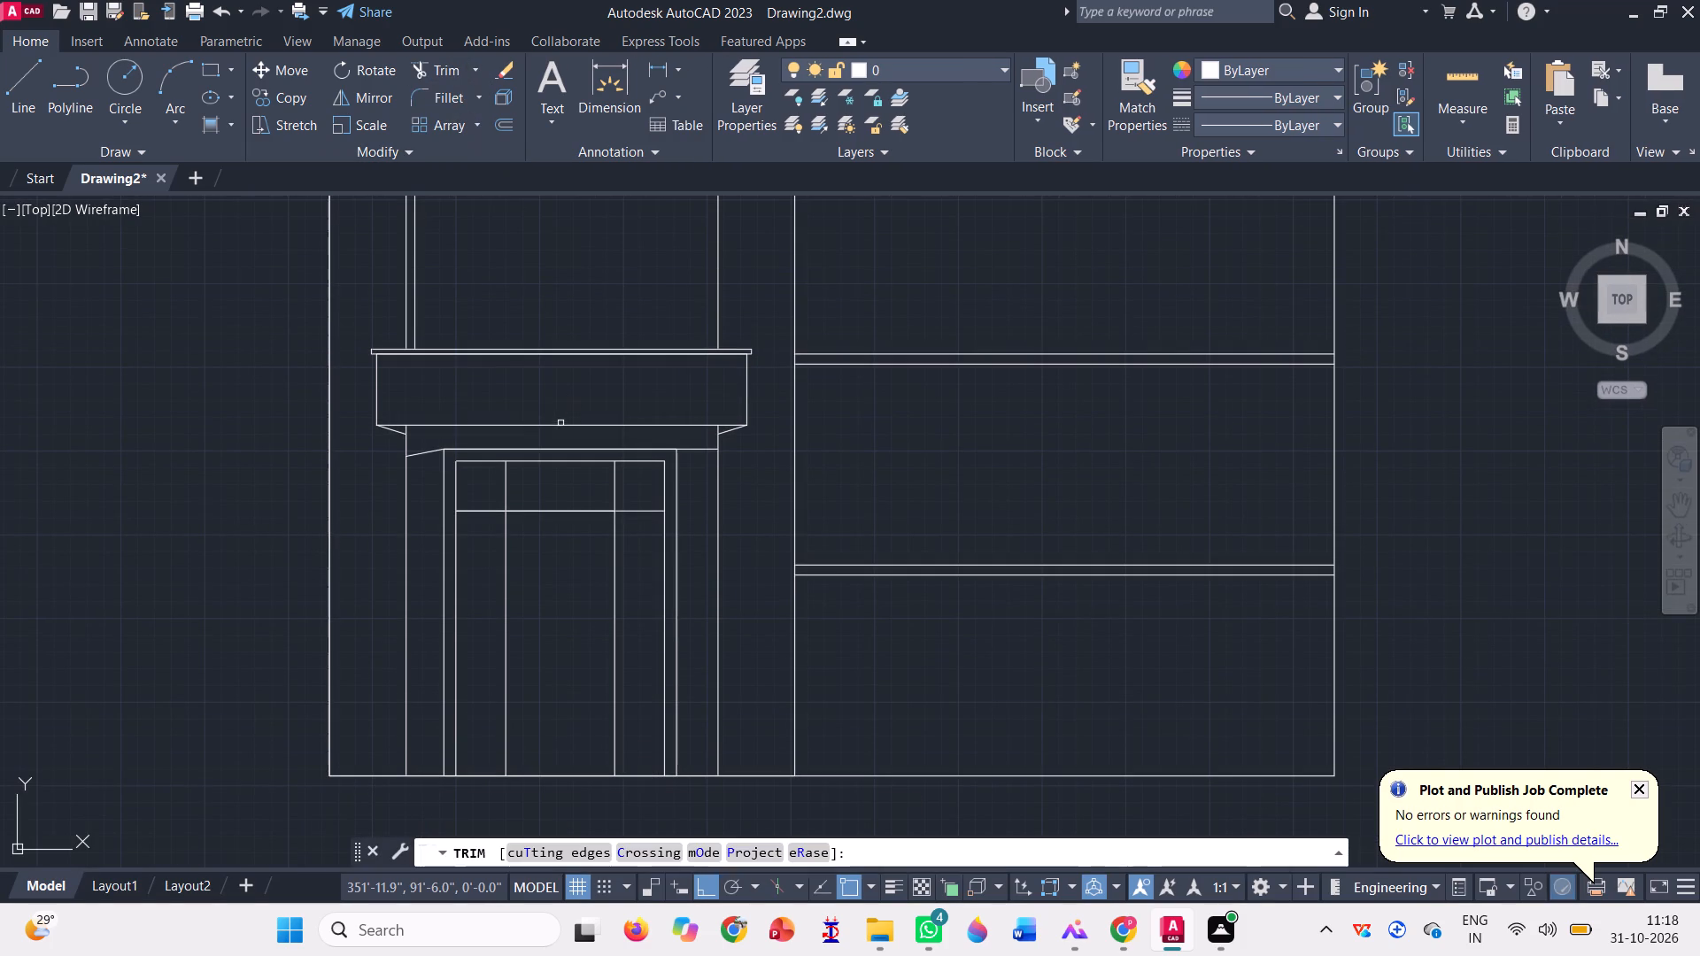
{"action": "left_click", "coordinate": [483, 513]}
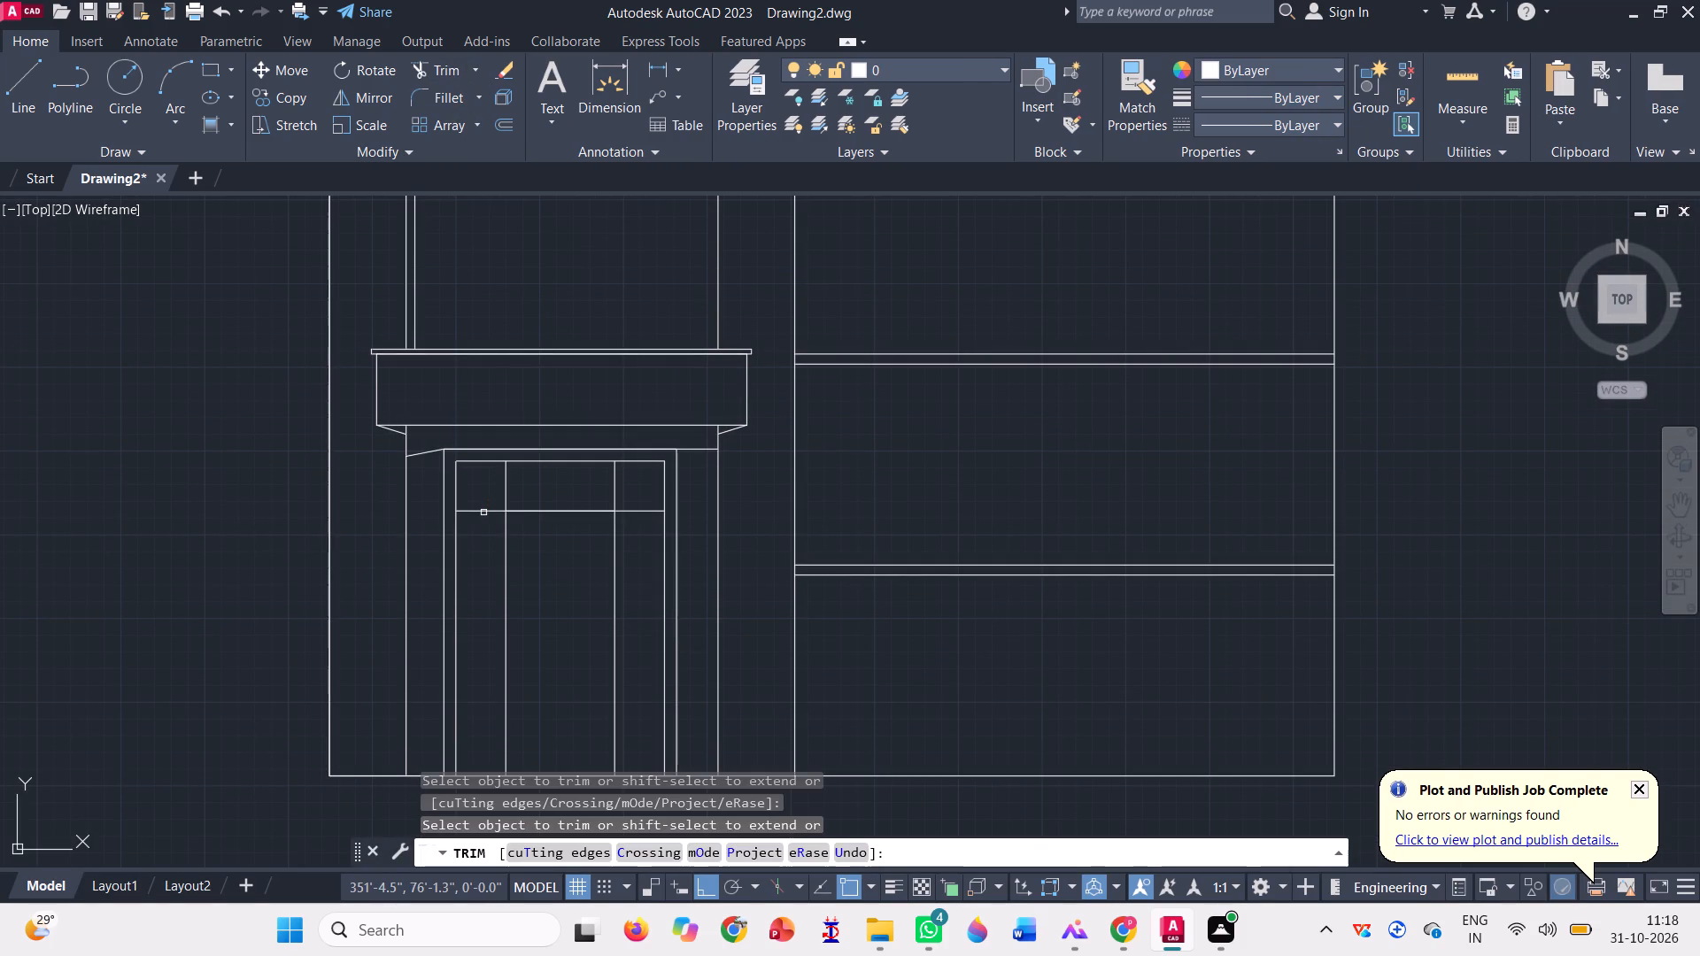
{"action": "left_click", "coordinate": [483, 513]}
{"action": "key", "text": "ctrl+z"}
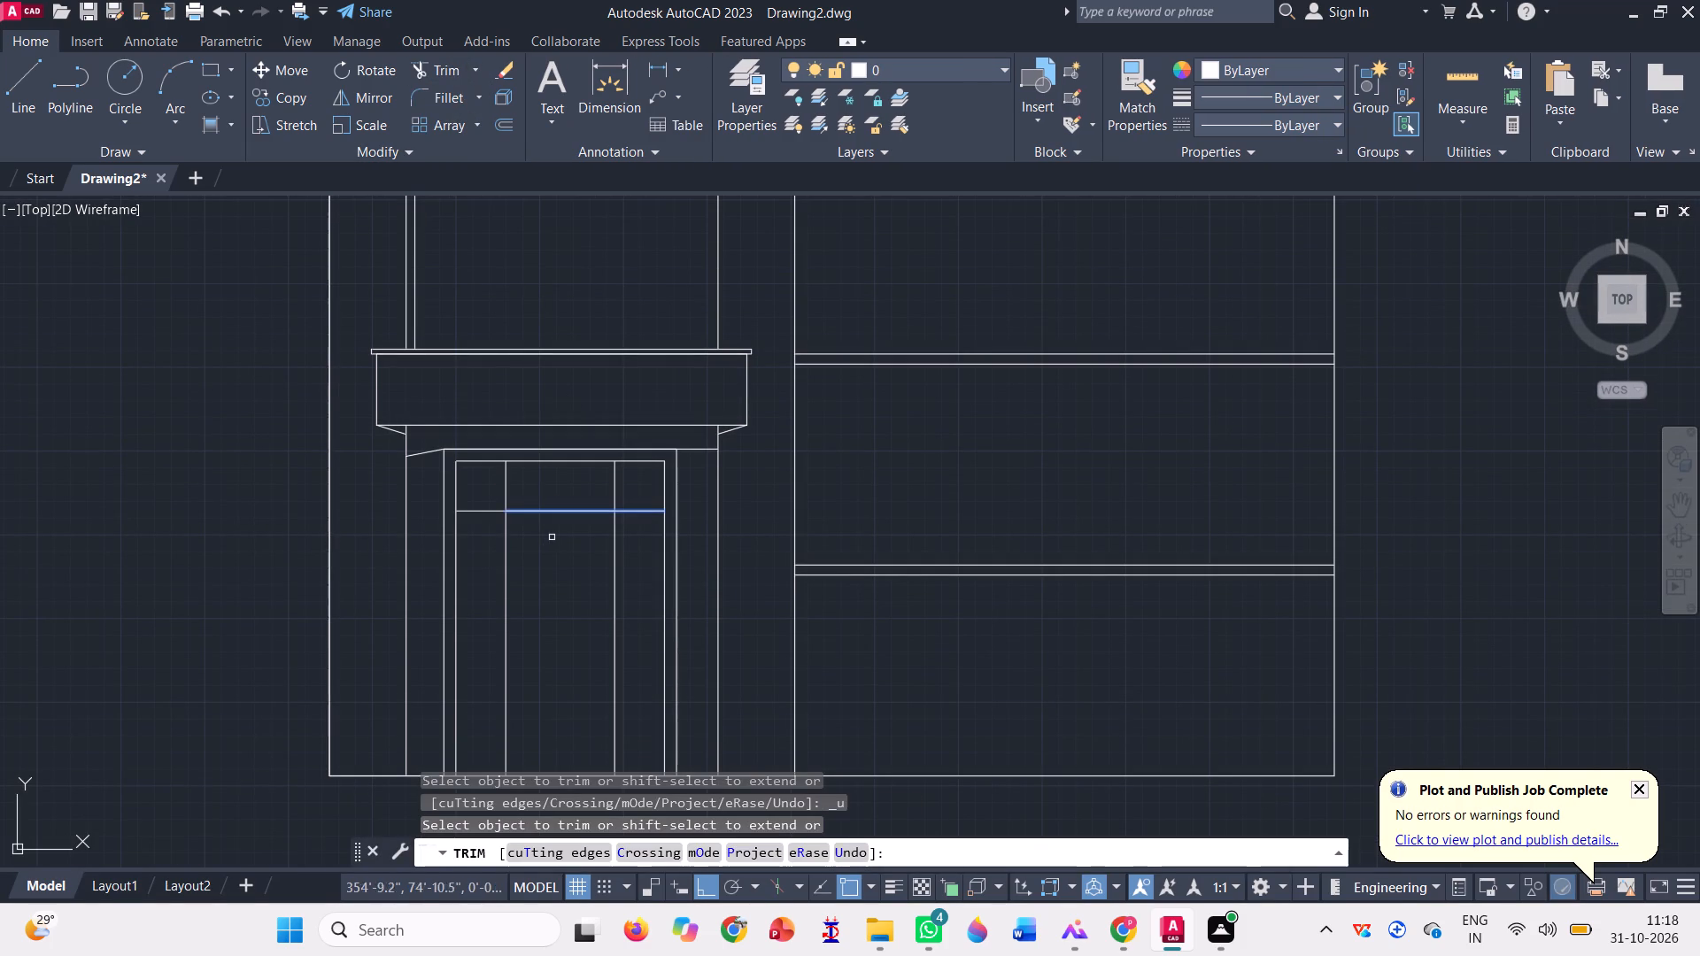
{"action": "left_click", "coordinate": [524, 511]}
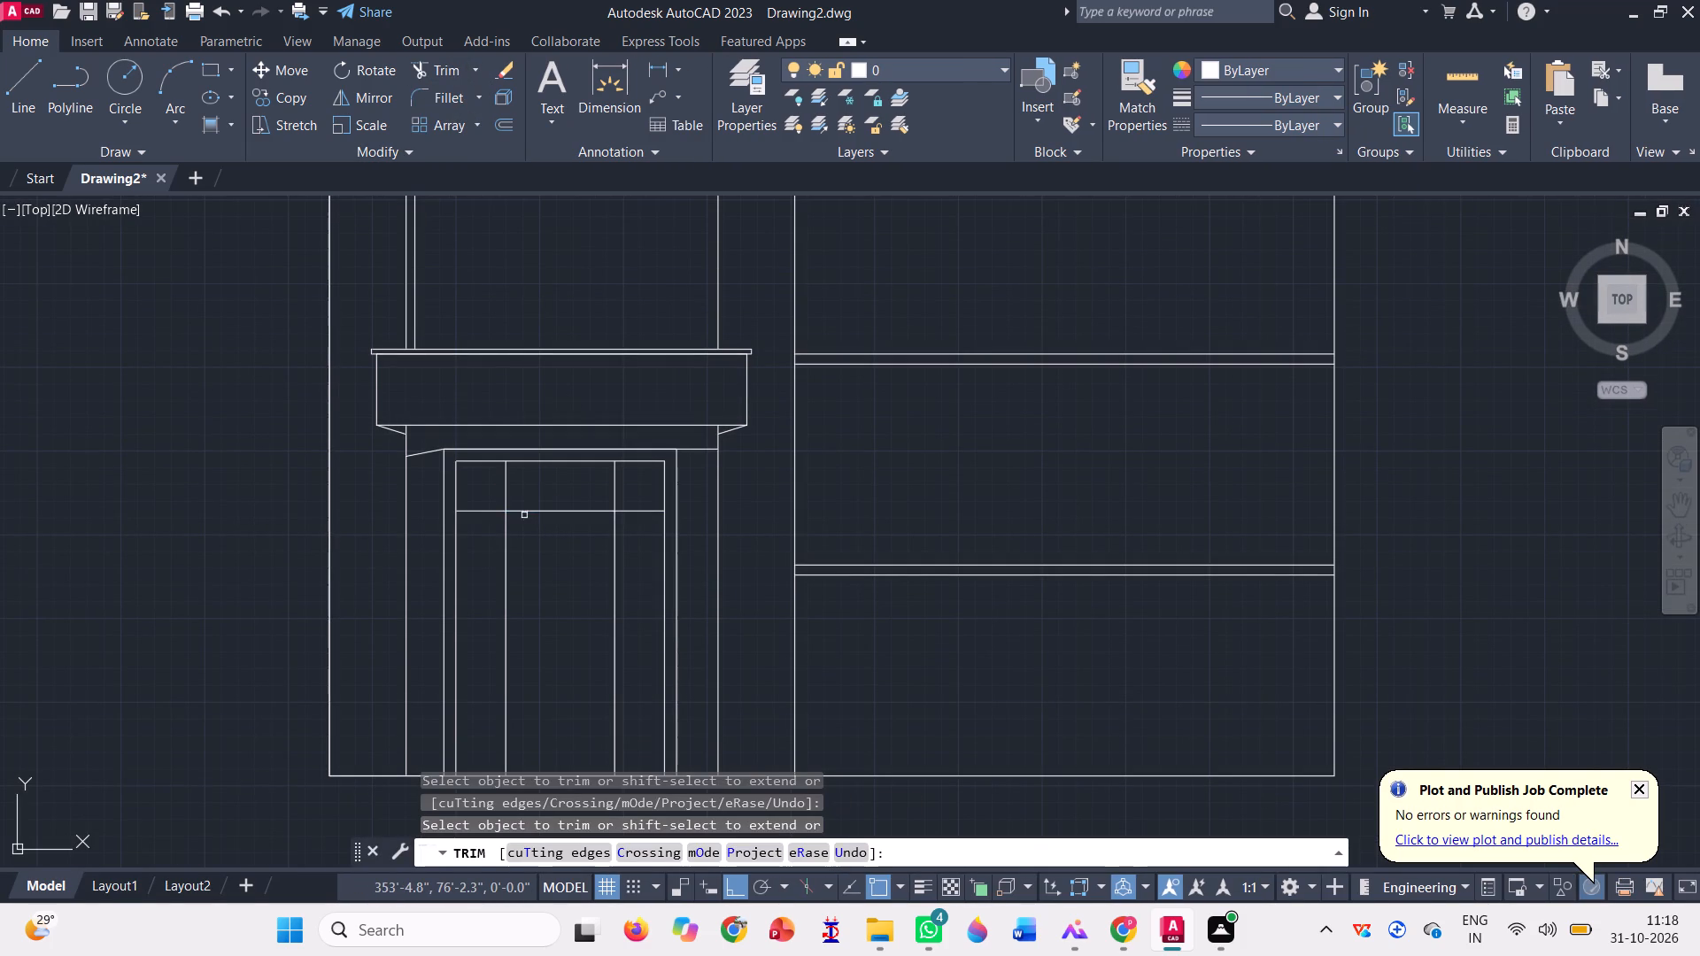
{"action": "key", "text": "Escape"}
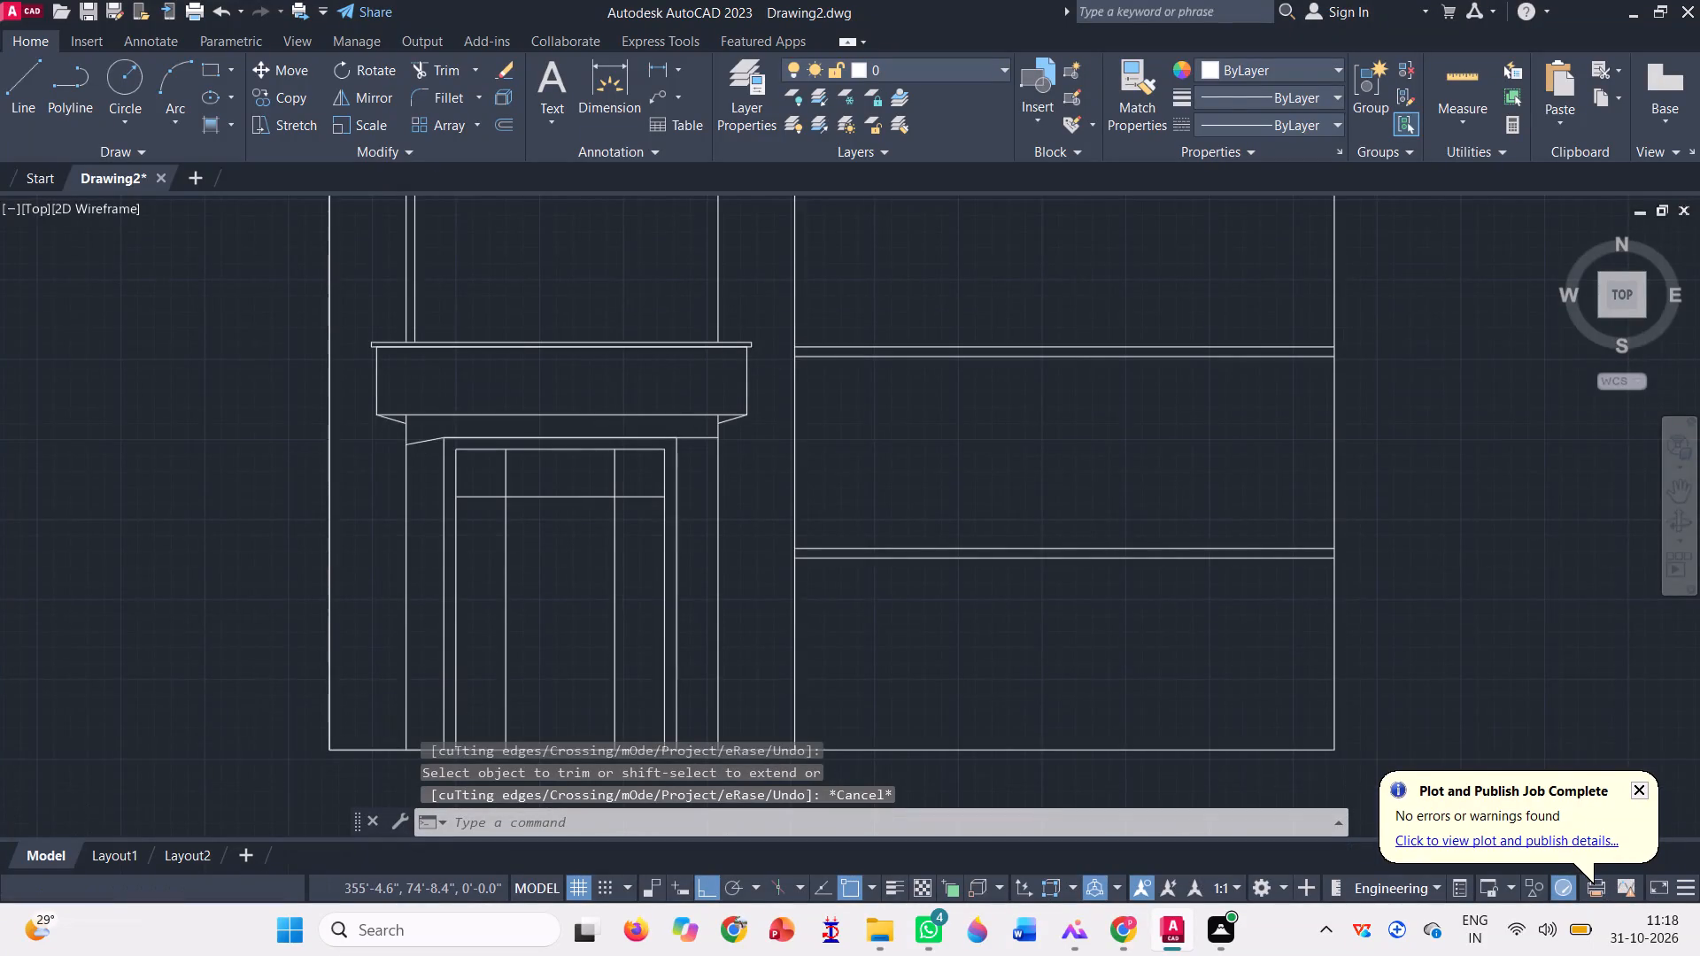
Offset the left and right side segments of the horizontal line slightly upward, using a small distance picked between two points.
{"action": "left_click", "coordinate": [504, 121]}
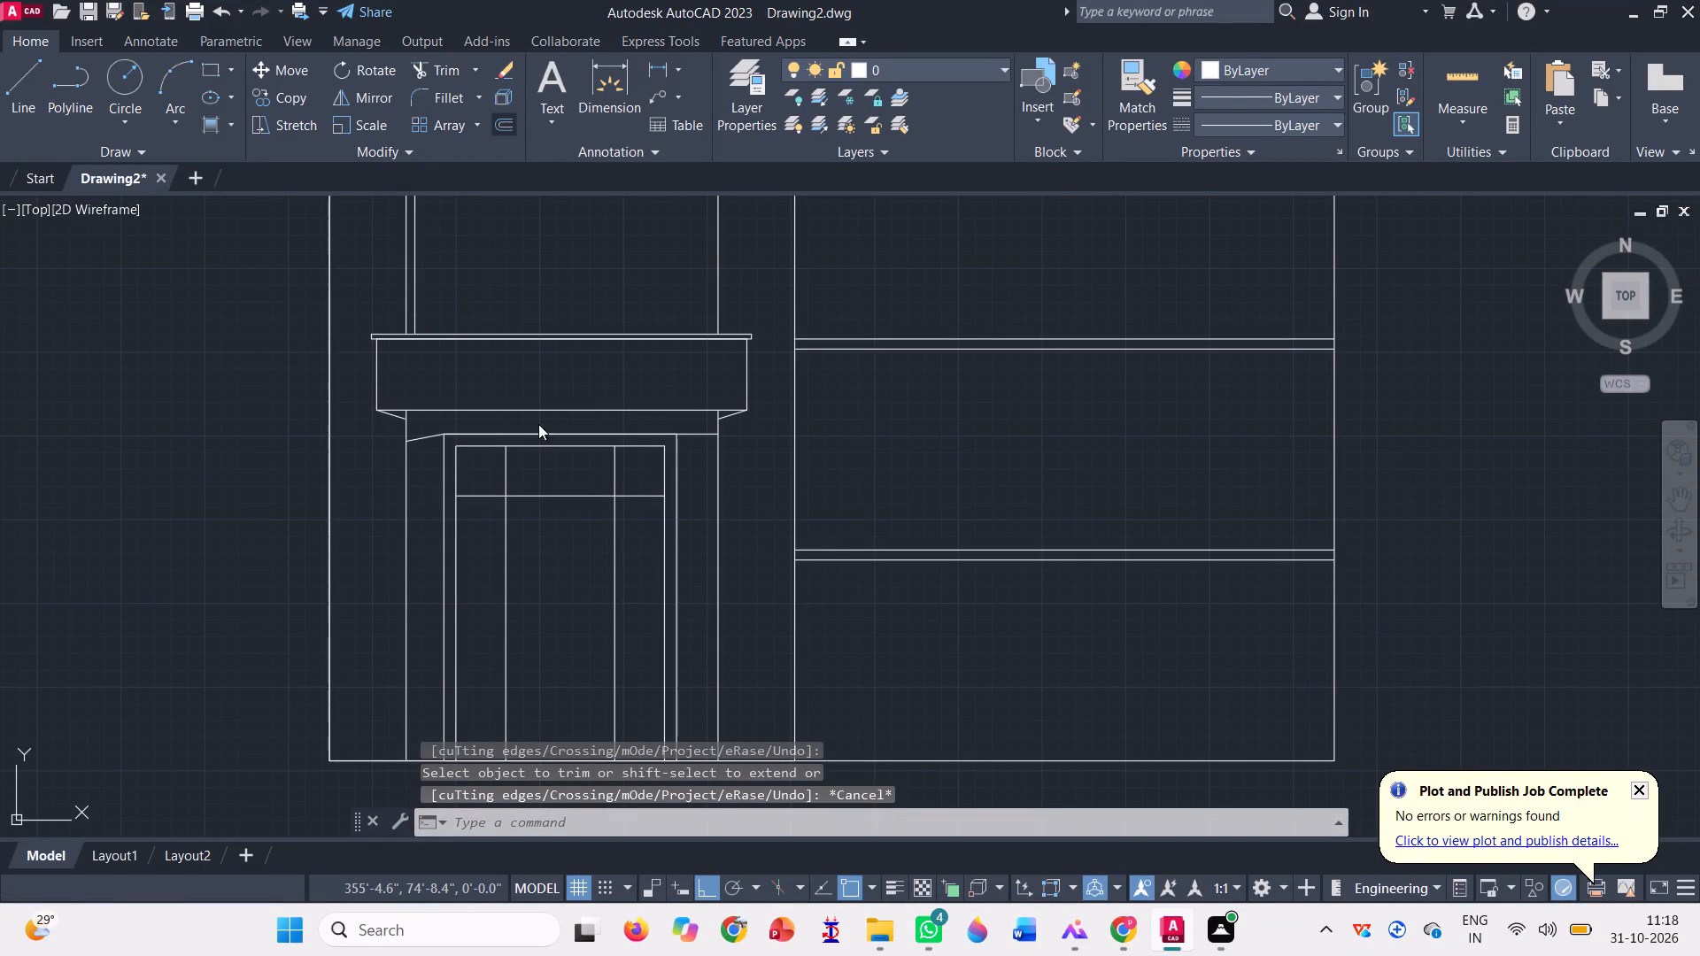
{"action": "scroll", "coordinate": [491, 466], "scroll_direction": "up", "scroll_amount": 3}
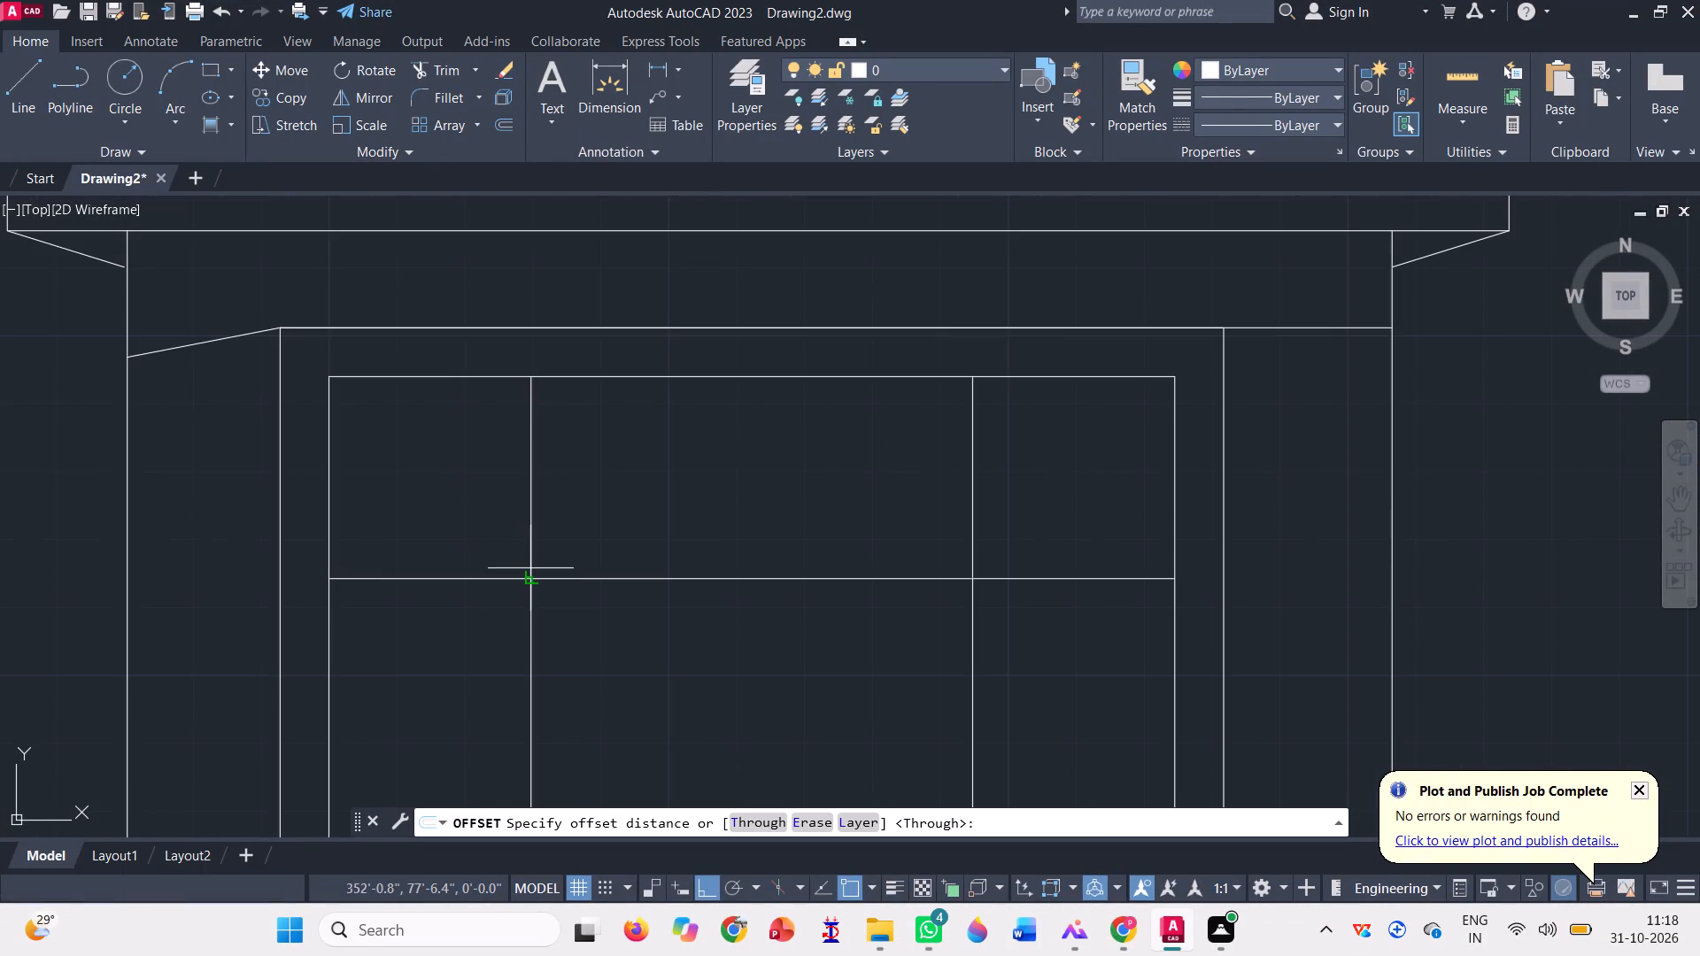
{"action": "left_click", "coordinate": [530, 584]}
{"action": "scroll", "coordinate": [530, 584], "scroll_direction": "up", "scroll_amount": 3}
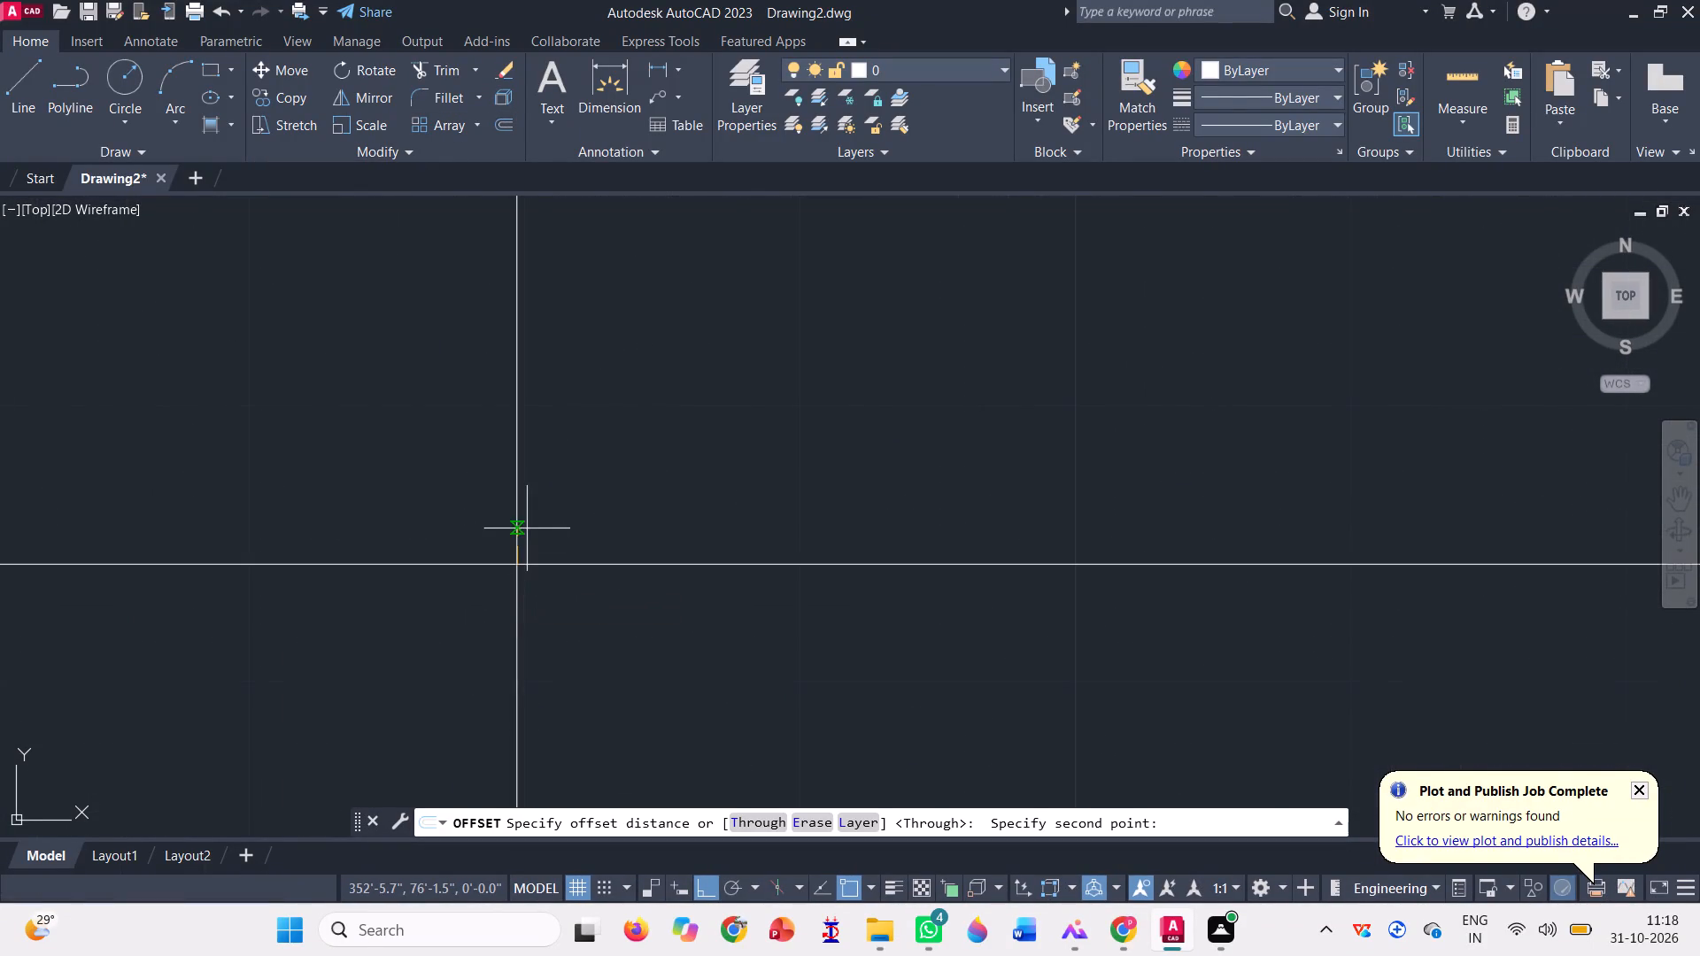
{"action": "left_click", "coordinate": [520, 532]}
{"action": "scroll", "coordinate": [639, 575], "scroll_direction": "down", "scroll_amount": 1}
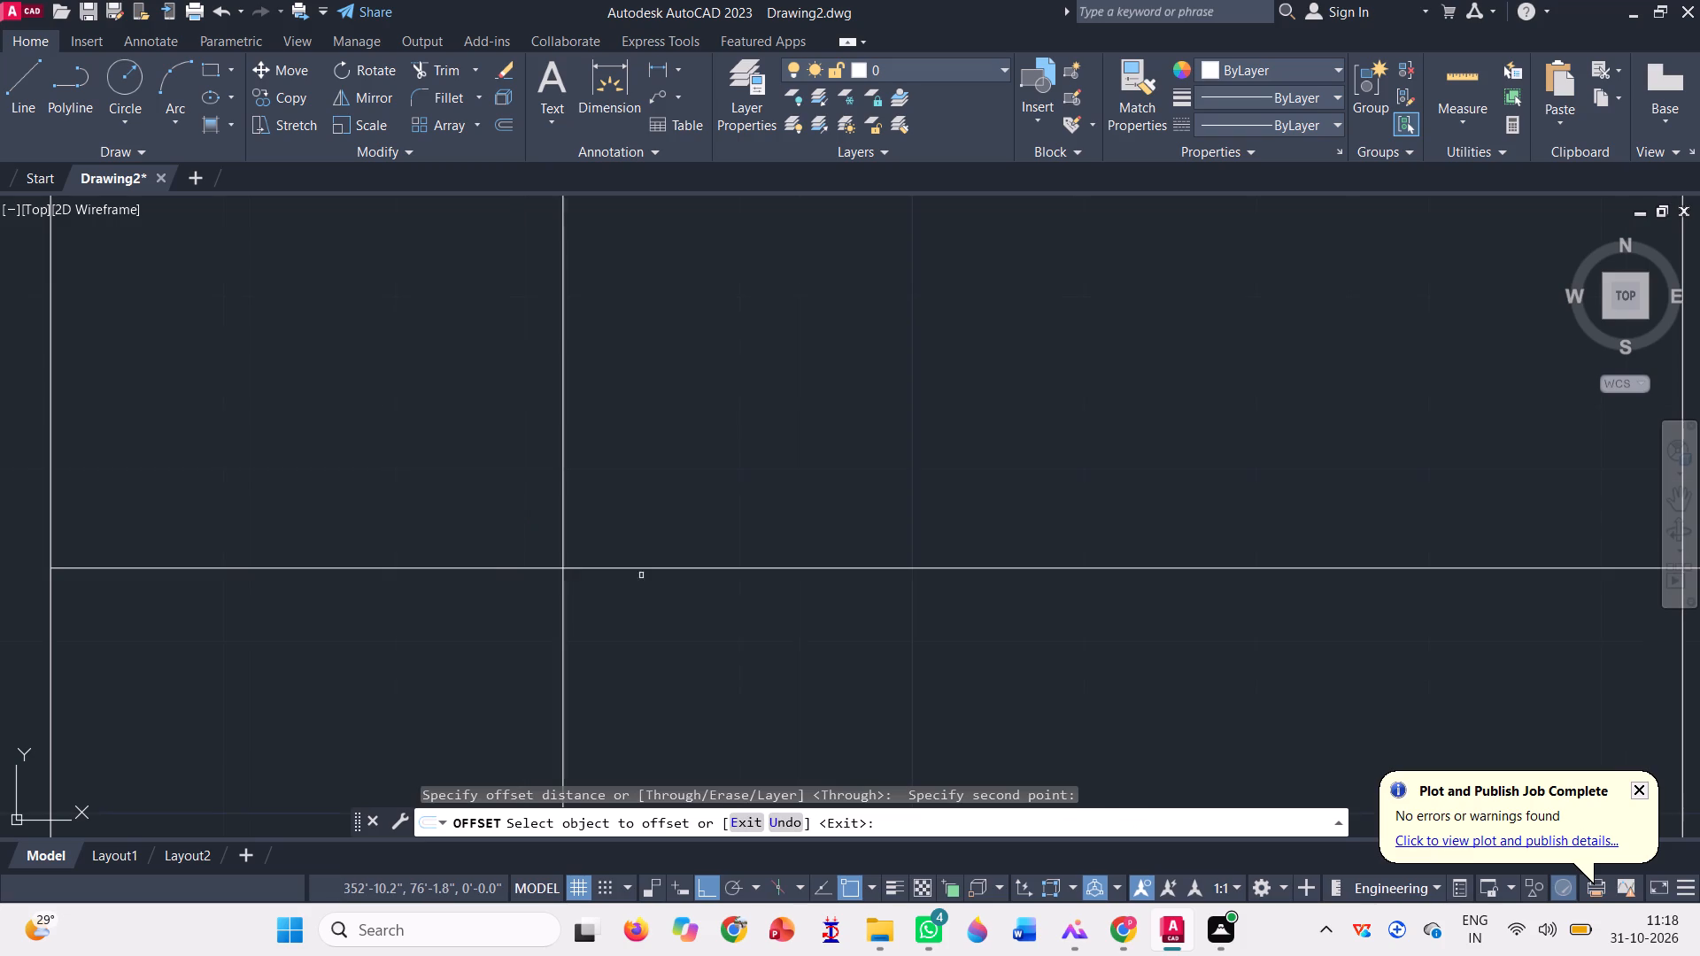
{"action": "left_click", "coordinate": [461, 567]}
{"action": "left_click", "coordinate": [474, 548]}
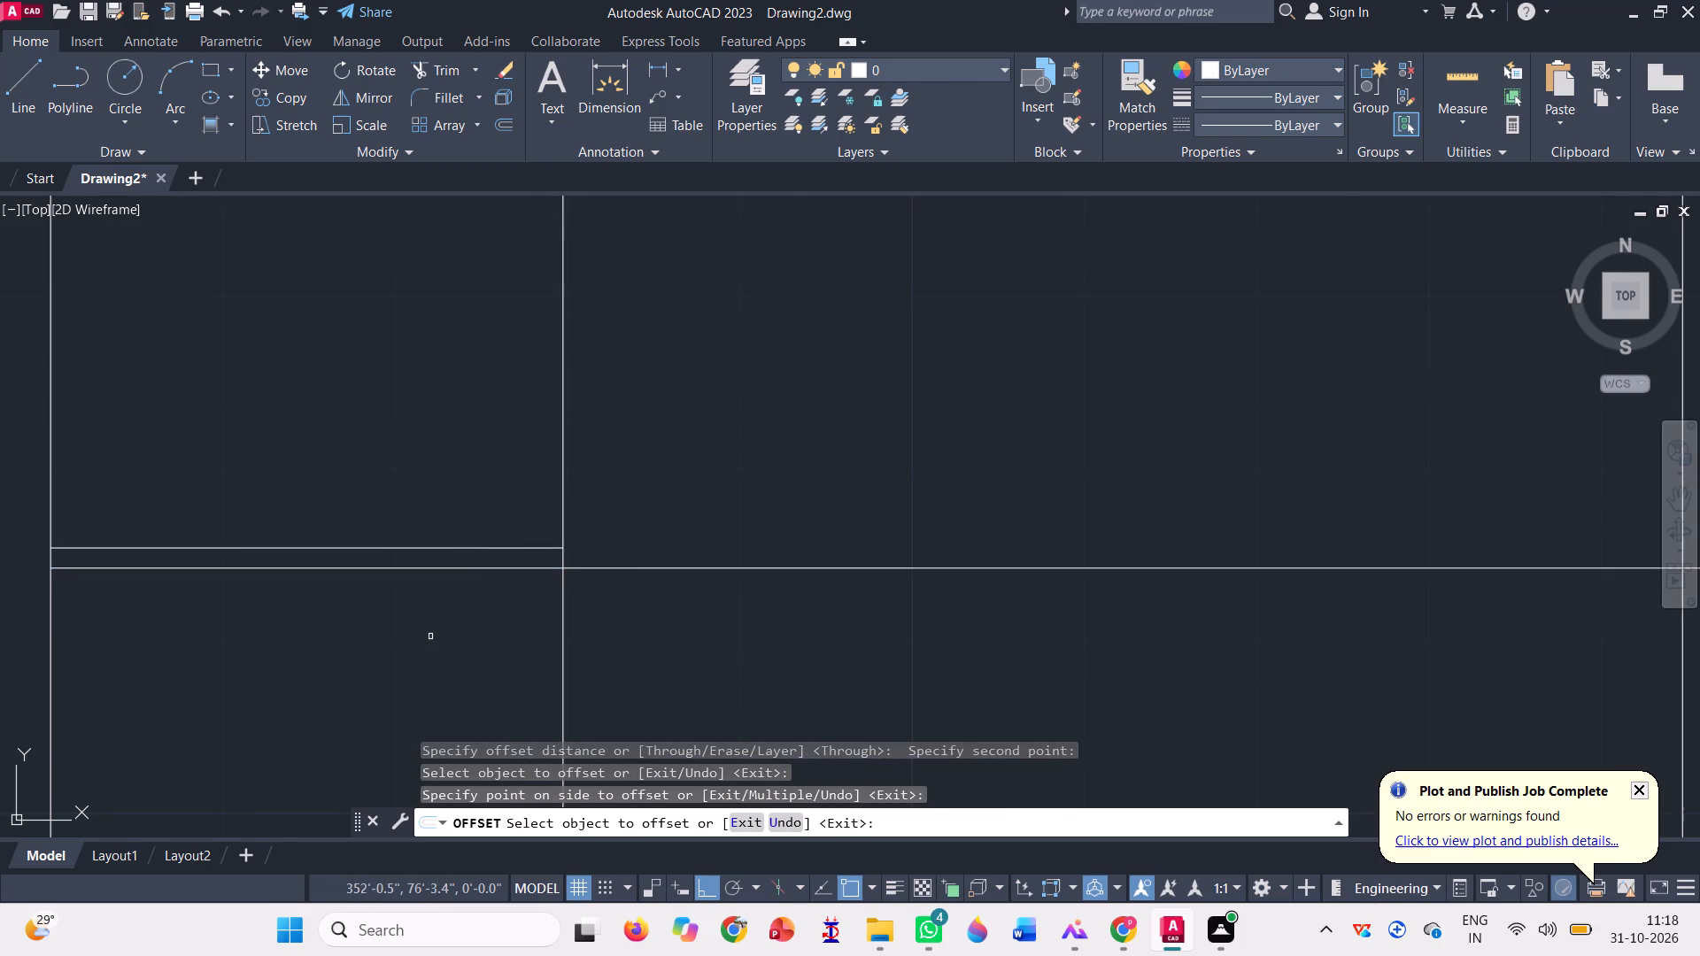
{"action": "scroll", "coordinate": [430, 635], "scroll_direction": "down", "scroll_amount": 2}
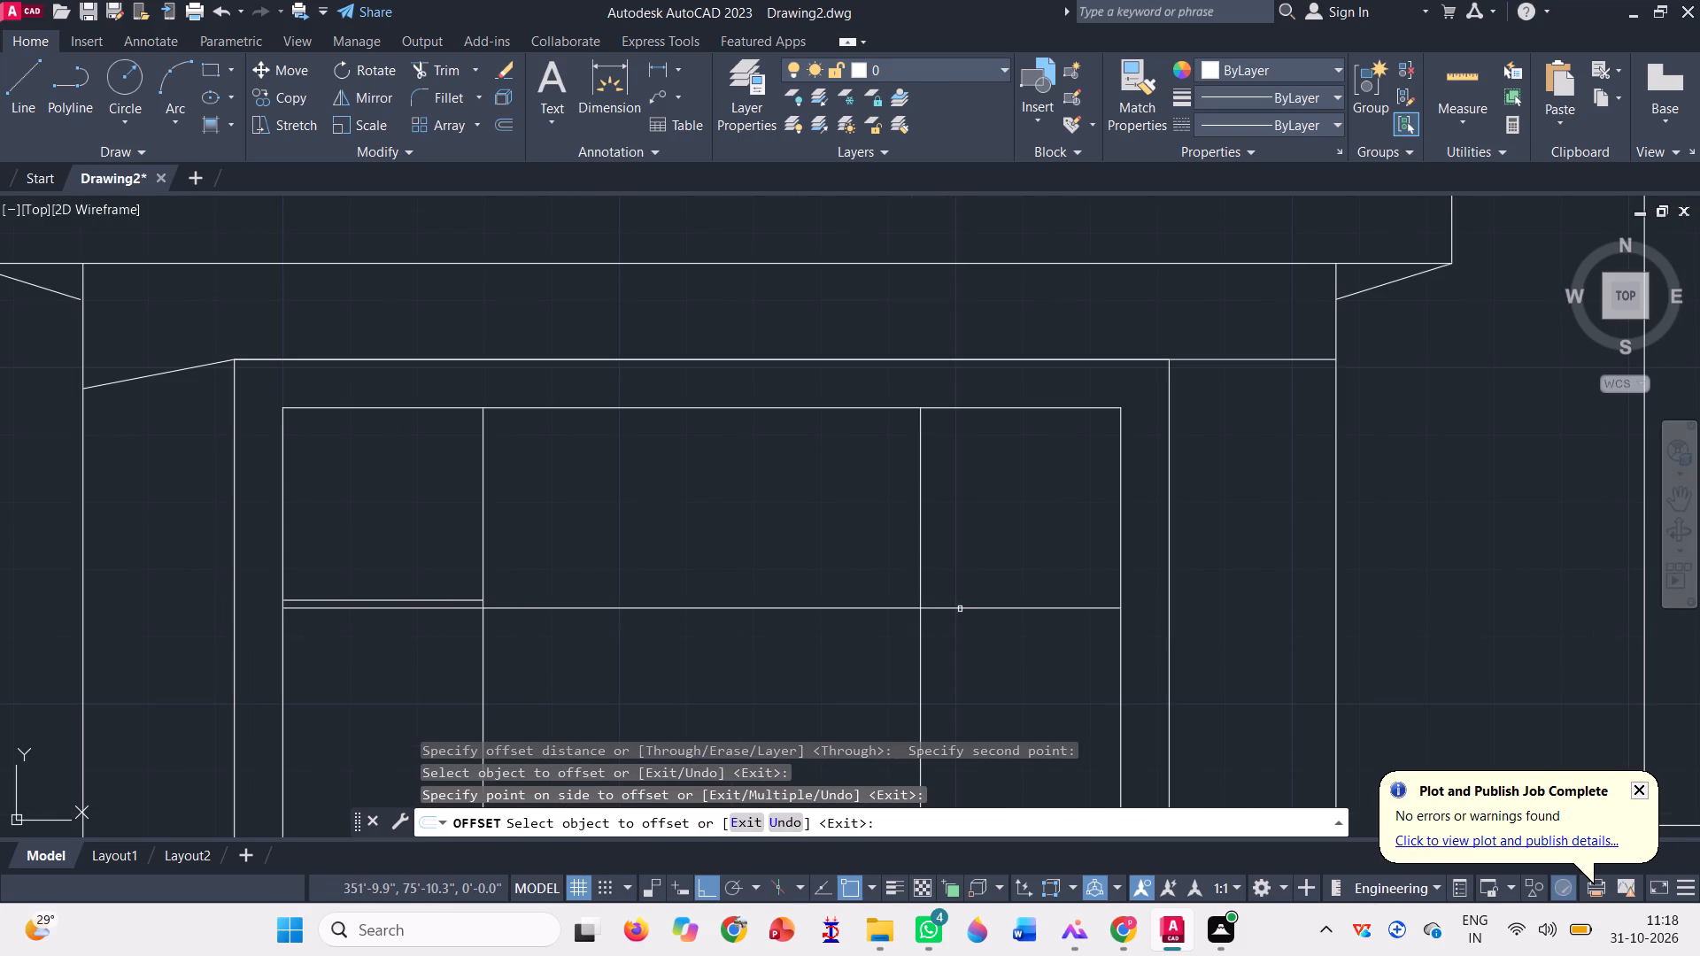
{"action": "left_click", "coordinate": [960, 609]}
{"action": "left_click", "coordinate": [954, 584]}
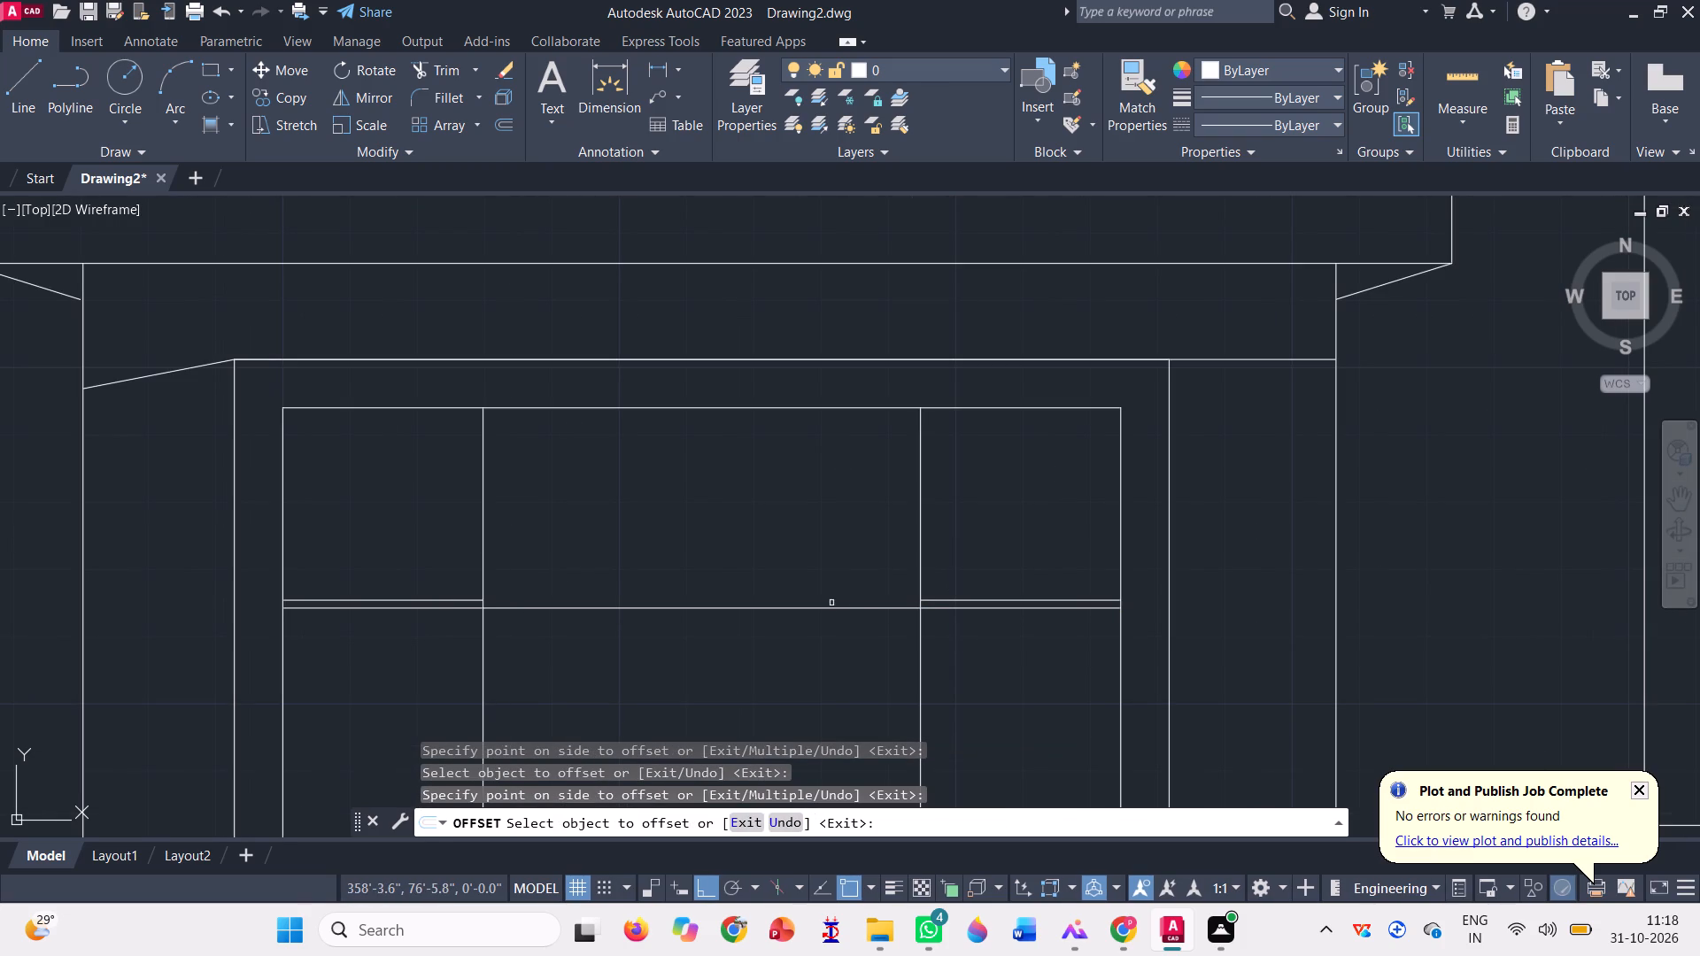
Offset the innermost opening's outline and the two vertical lines above its corners outward by the same small distance.
{"action": "left_click", "coordinate": [839, 606]}
{"action": "left_click", "coordinate": [839, 589]}
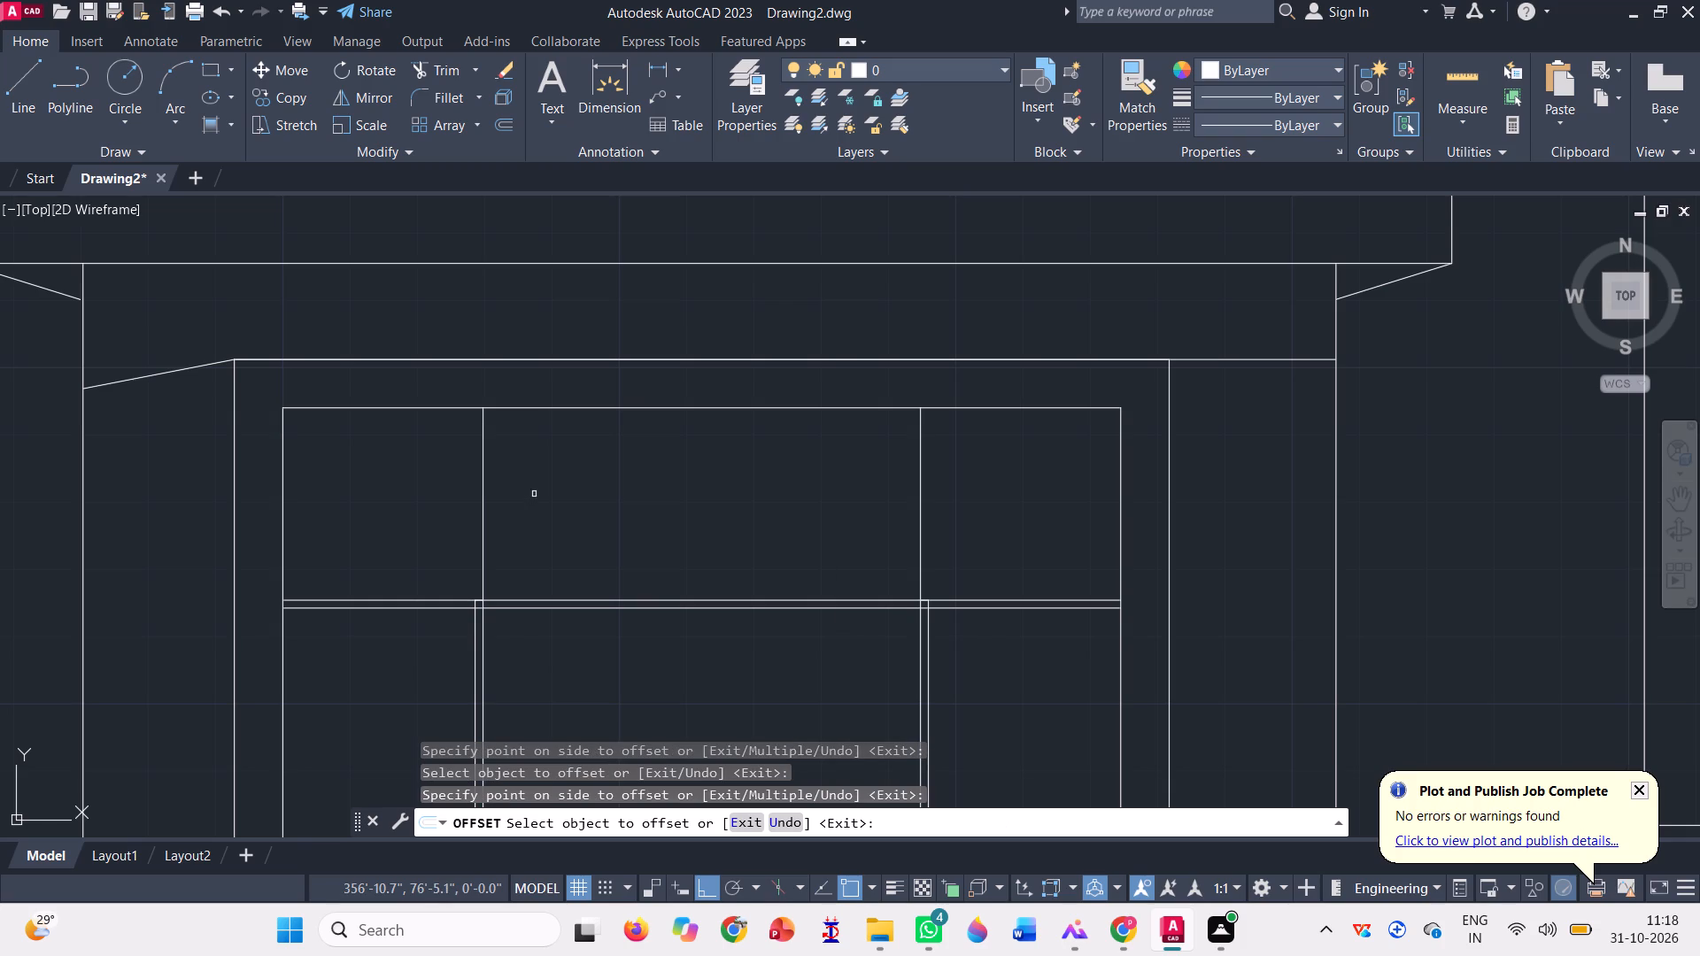
{"action": "left_click", "coordinate": [484, 493]}
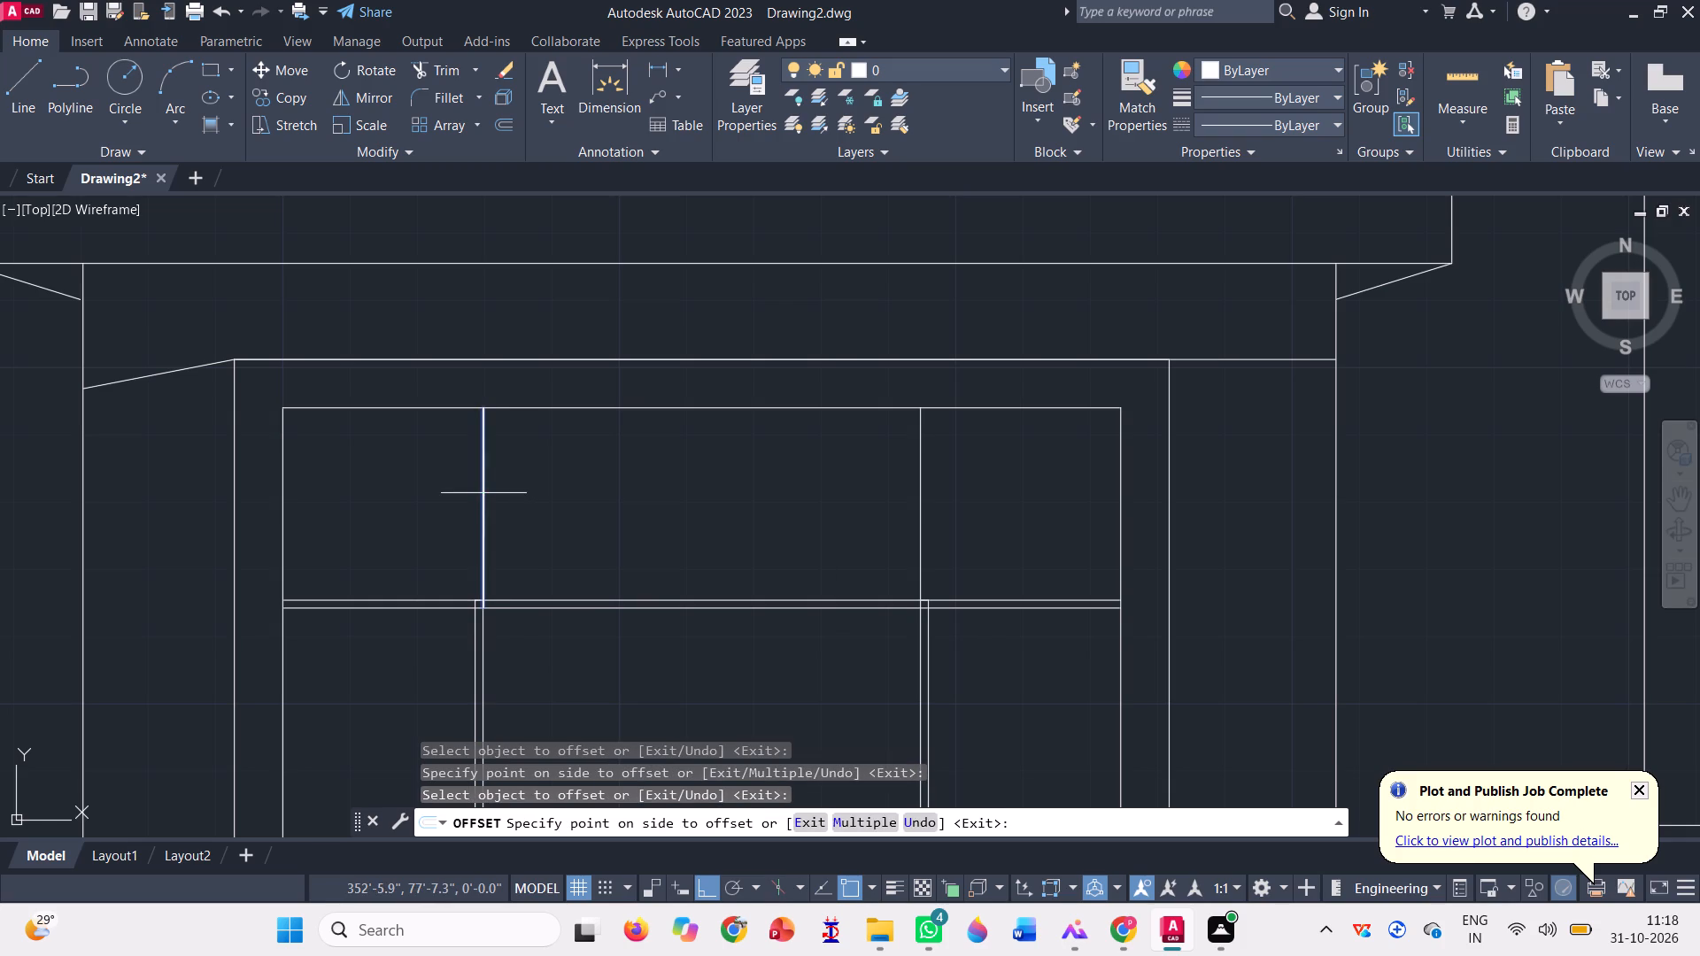
{"action": "left_click", "coordinate": [452, 496]}
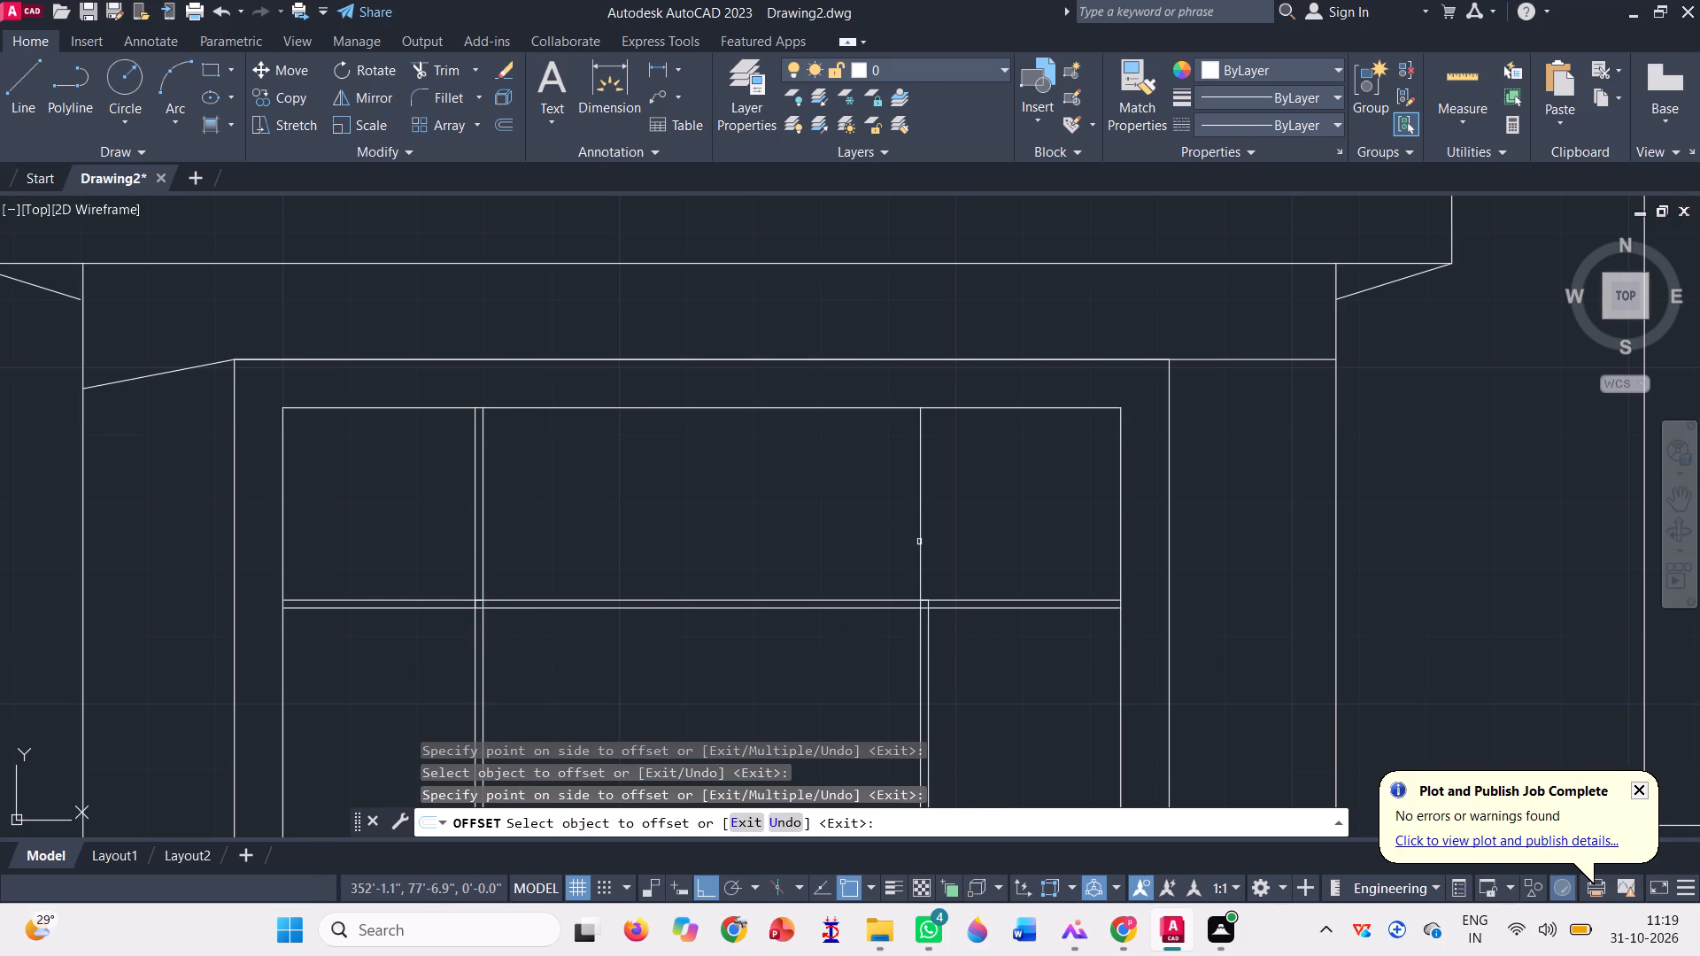
{"action": "left_click", "coordinate": [921, 544]}
{"action": "left_click", "coordinate": [929, 545]}
{"action": "scroll", "coordinate": [917, 524], "scroll_direction": "up", "scroll_amount": 1}
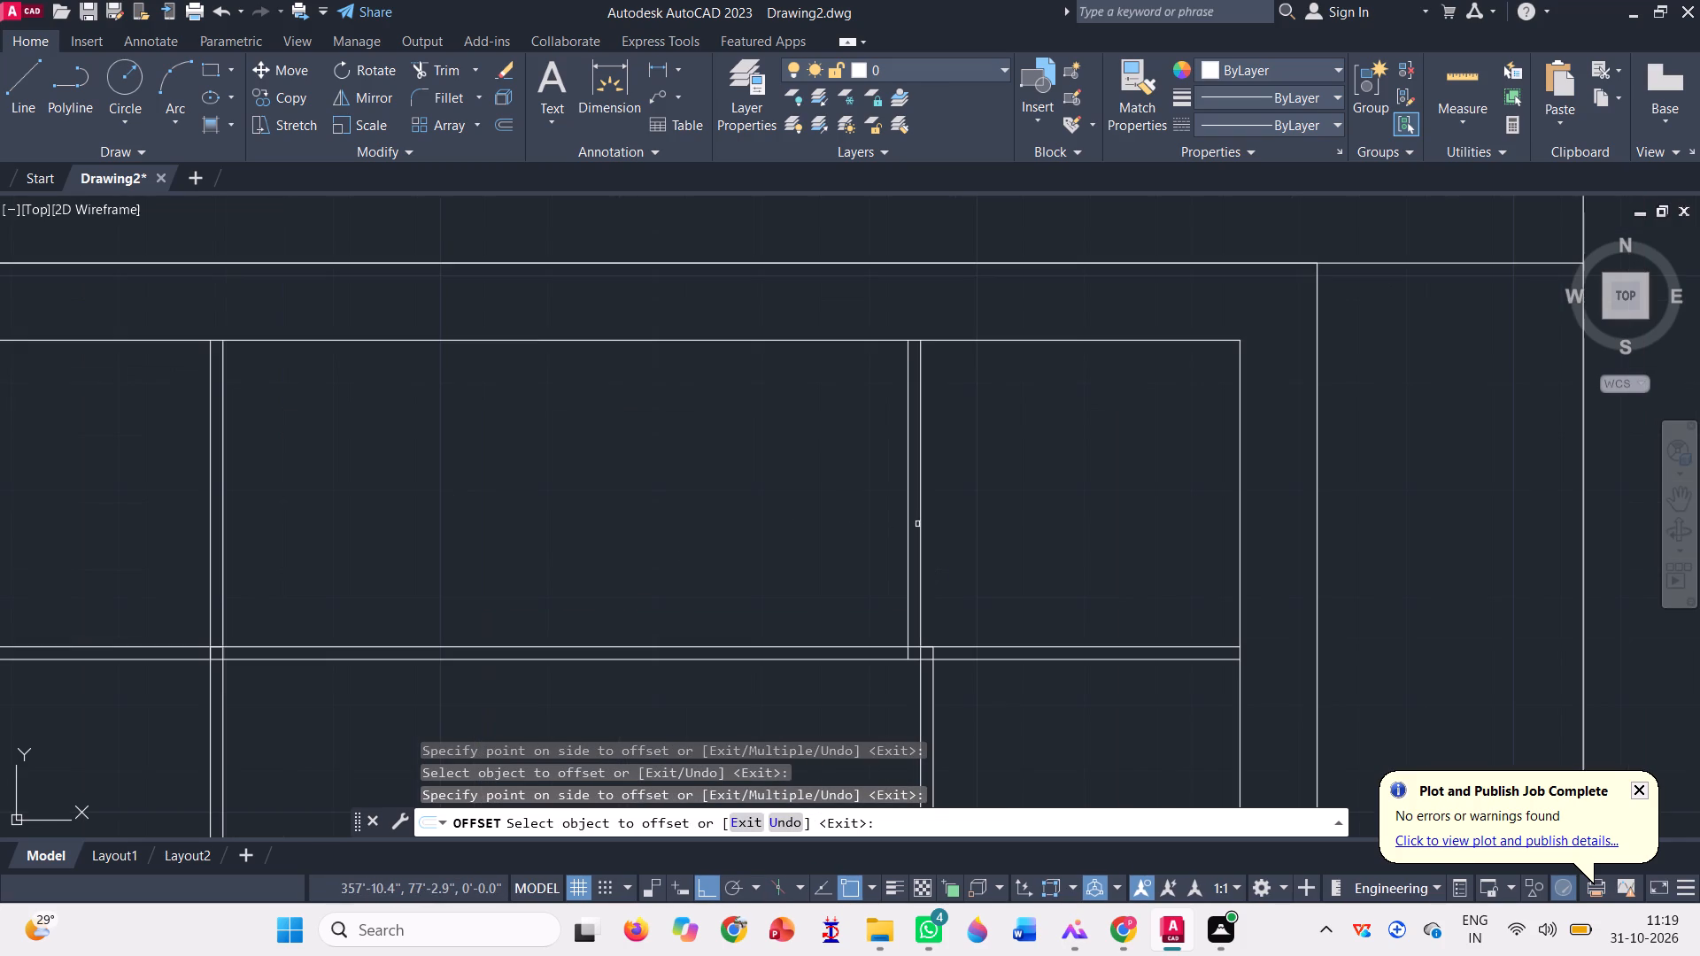
{"action": "left_click", "coordinate": [923, 528]}
{"action": "left_click", "coordinate": [970, 523]}
{"action": "key", "text": "space"}
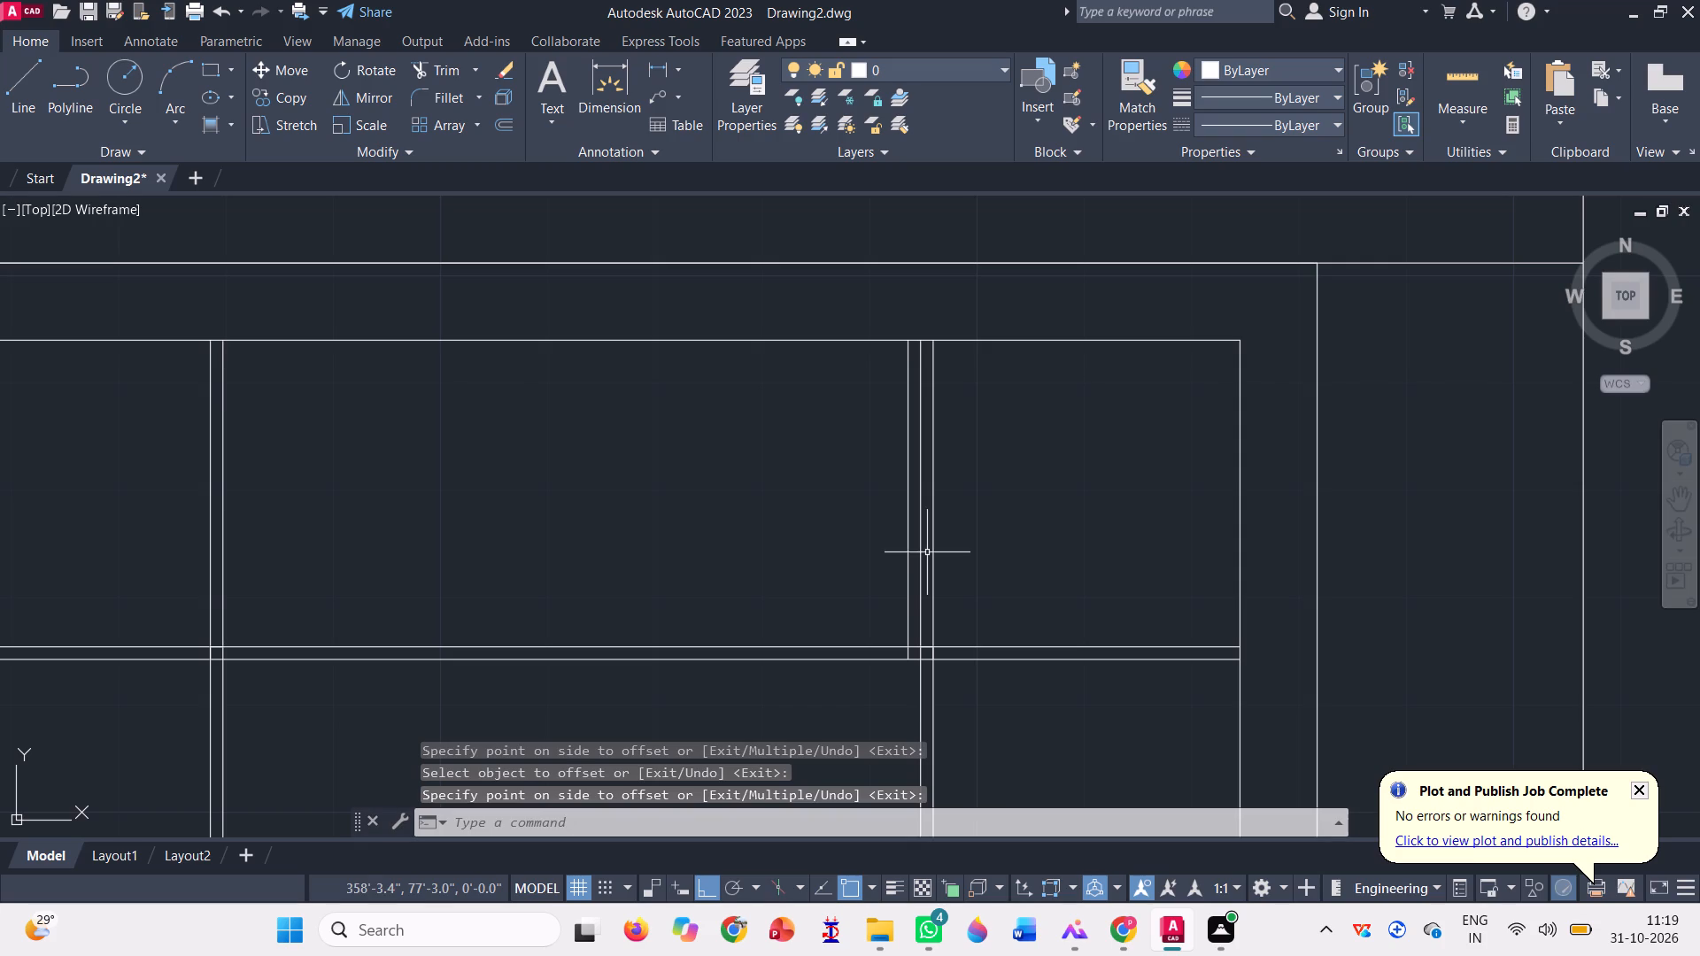
Erase the stray offset line on the inner side of the upper right vertical pair.
{"action": "left_click", "coordinate": [907, 542]}
{"action": "key", "text": "Delete"}
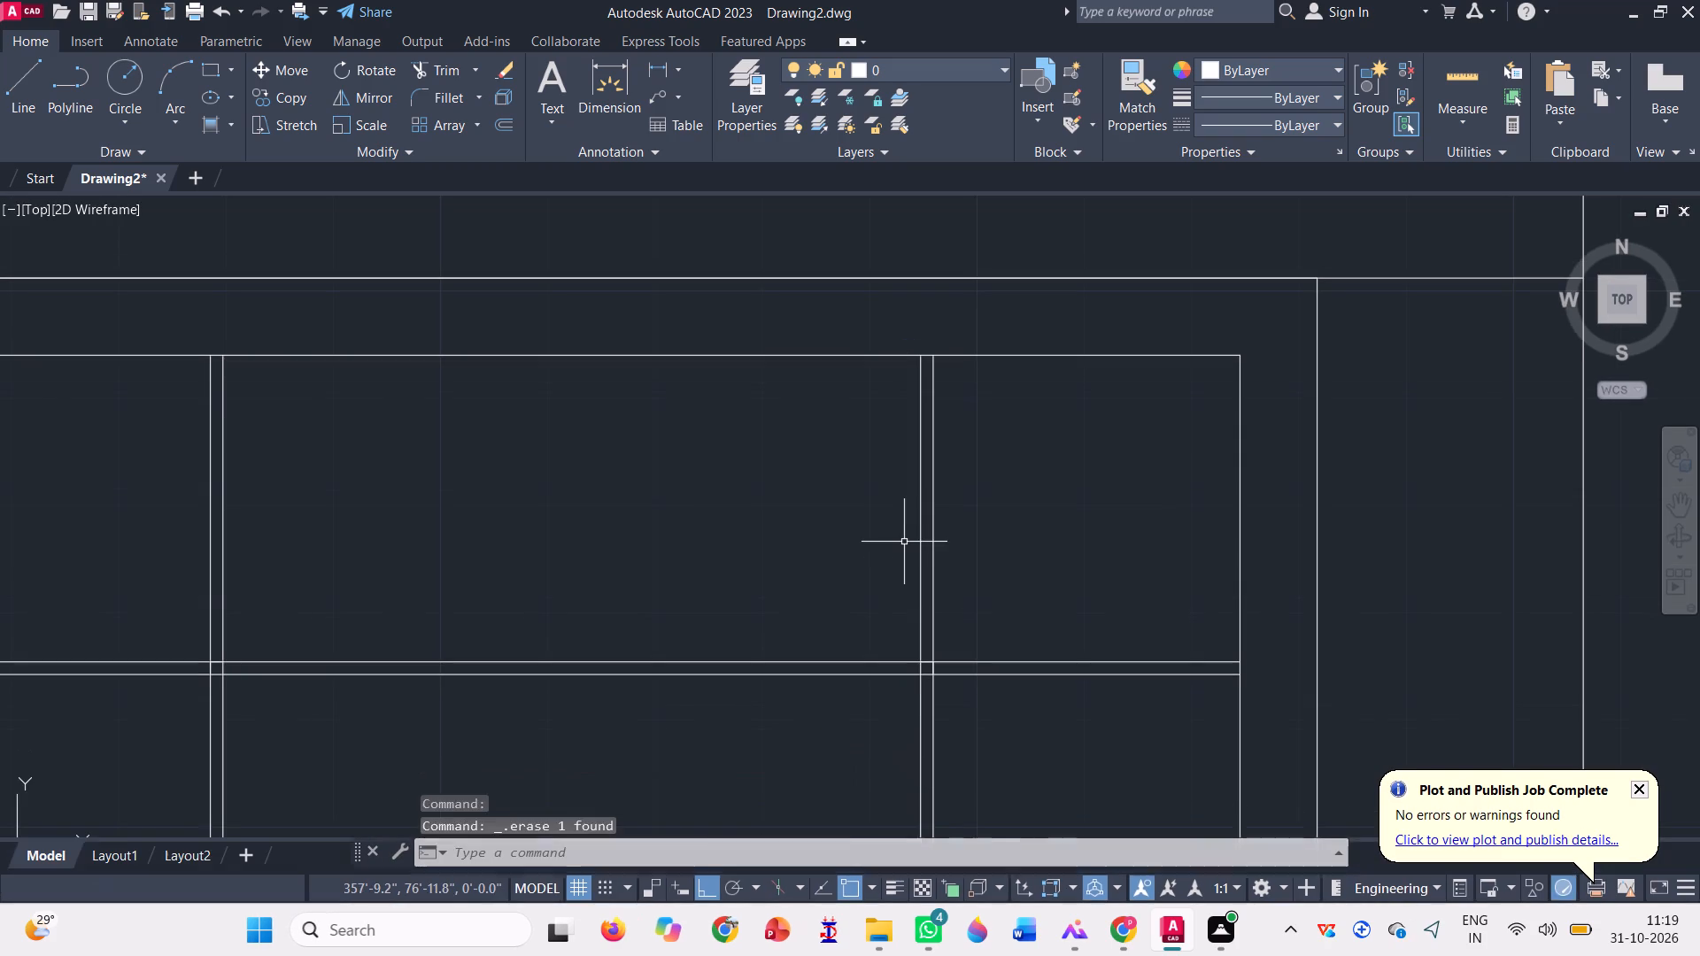
Copy the double horizontal lines of both side panels straight down about 9', keeping them between the same verticals.
{"action": "scroll", "coordinate": [779, 490], "scroll_direction": "down", "scroll_amount": 2}
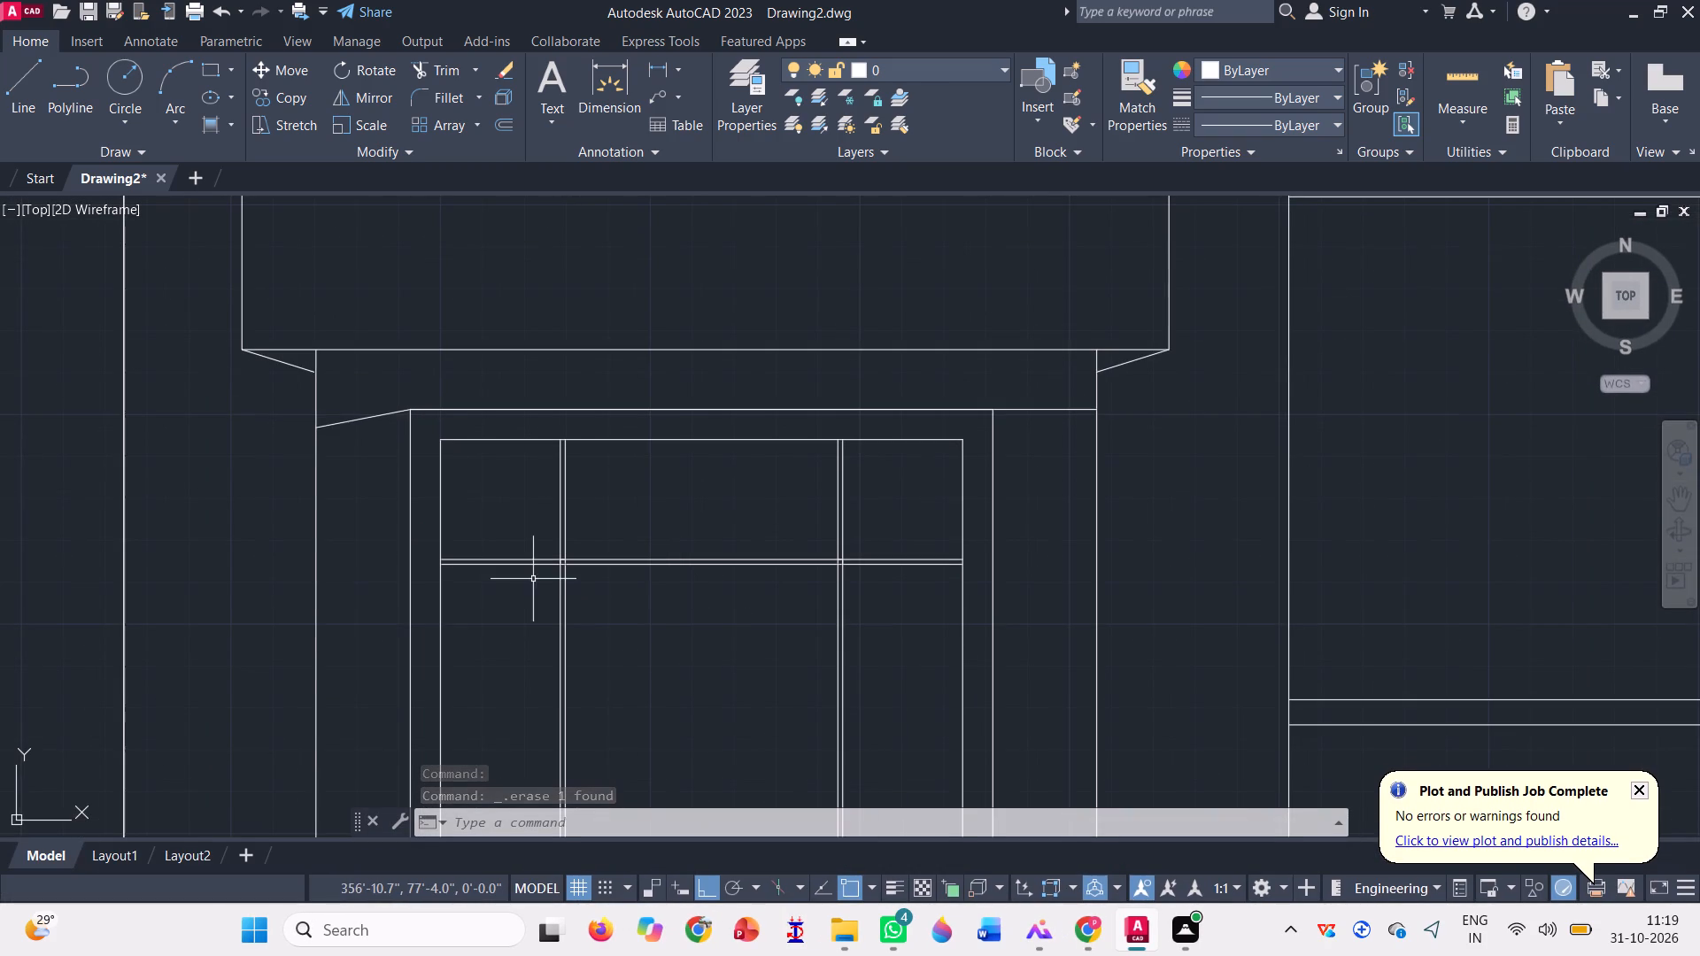
{"action": "left_click", "coordinate": [494, 594]}
{"action": "left_click", "coordinate": [461, 525]}
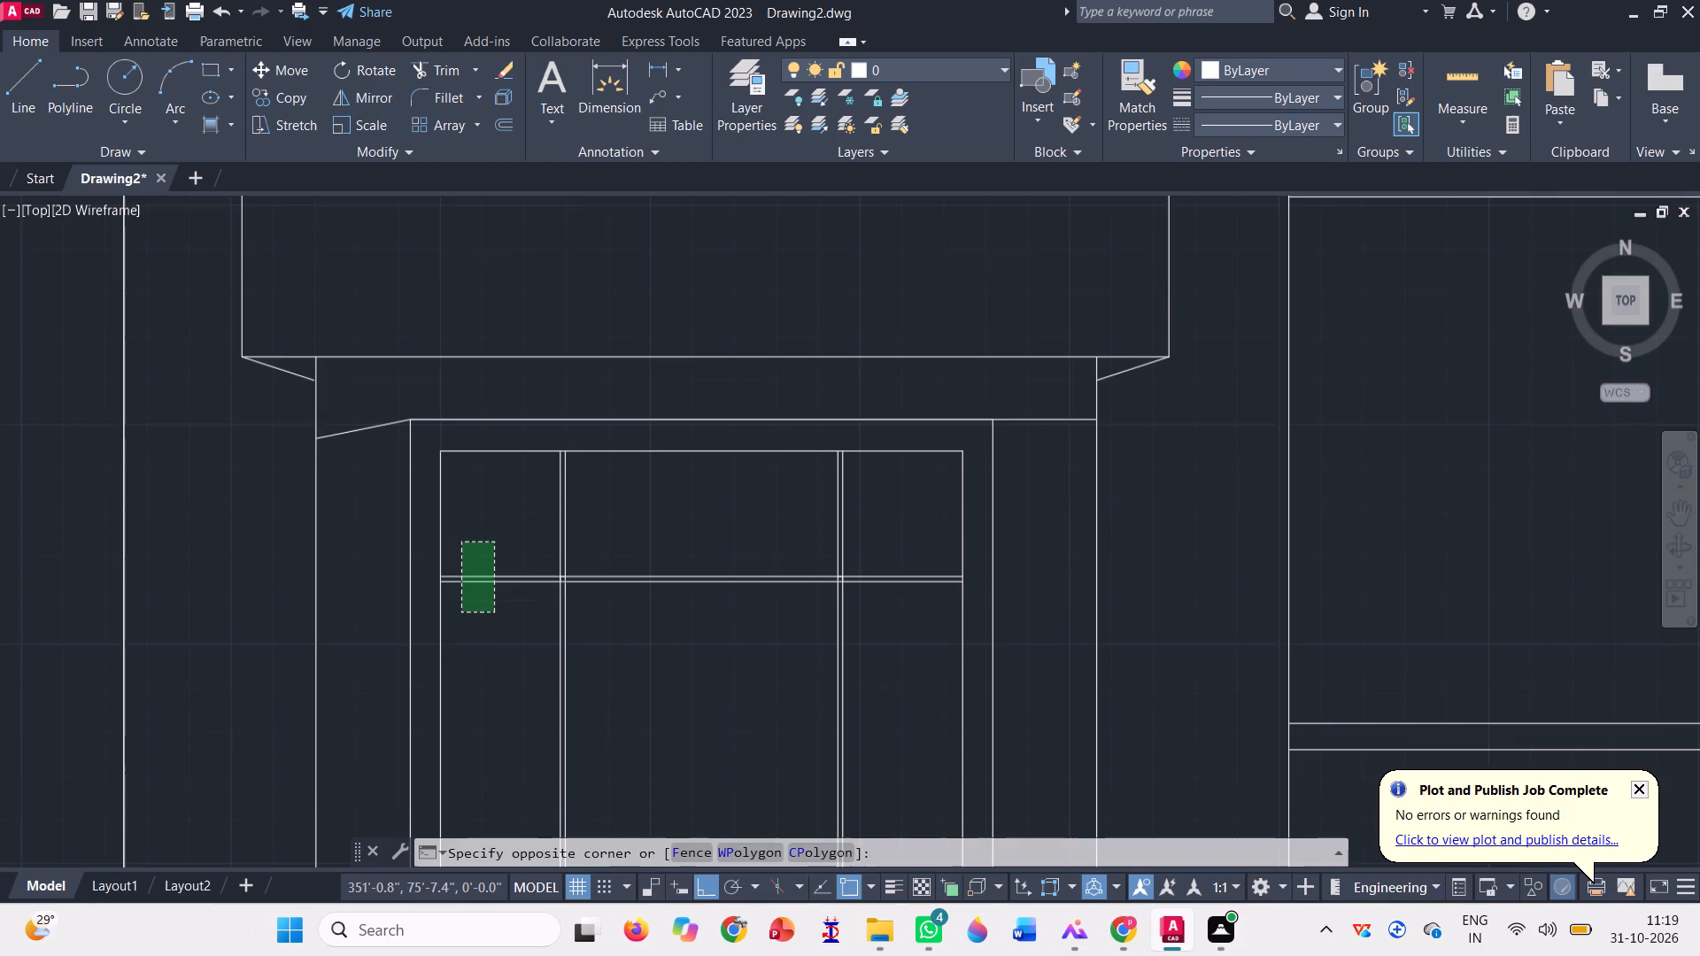
{"action": "scroll", "coordinate": [668, 583], "scroll_direction": "up", "scroll_amount": 2}
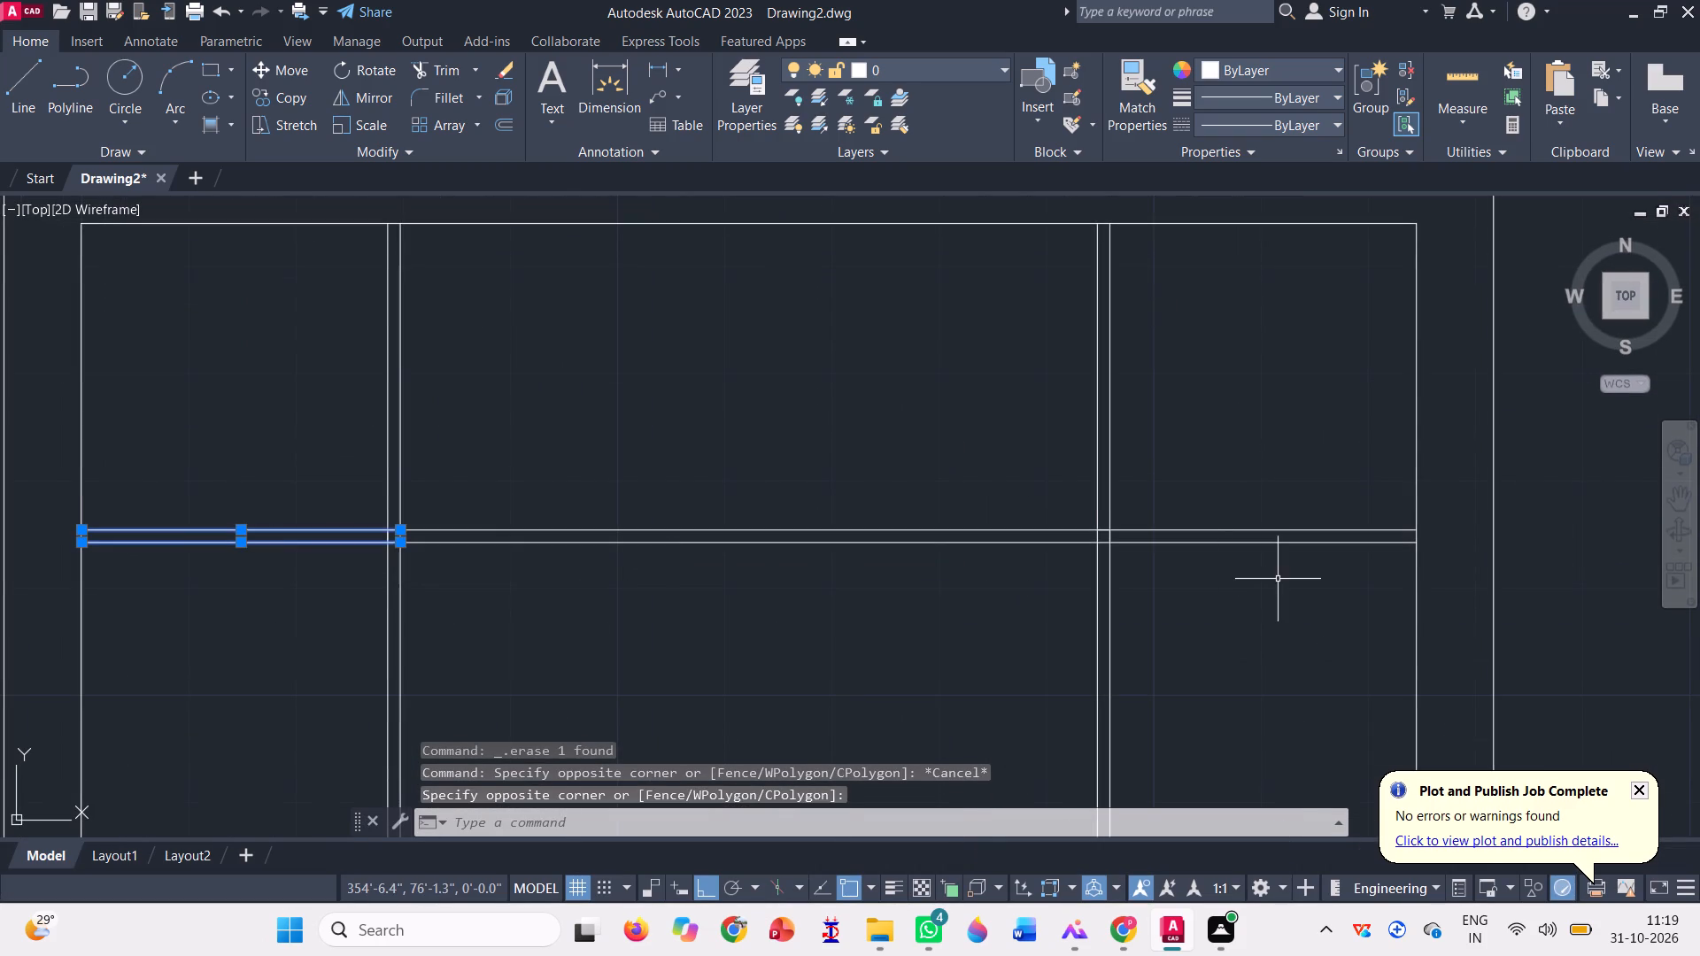
{"action": "left_click", "coordinate": [1278, 579]}
{"action": "left_click", "coordinate": [1220, 516]}
{"action": "scroll", "coordinate": [519, 568], "scroll_direction": "down", "scroll_amount": 2}
{"action": "scroll", "coordinate": [416, 461], "scroll_direction": "down", "scroll_amount": 2}
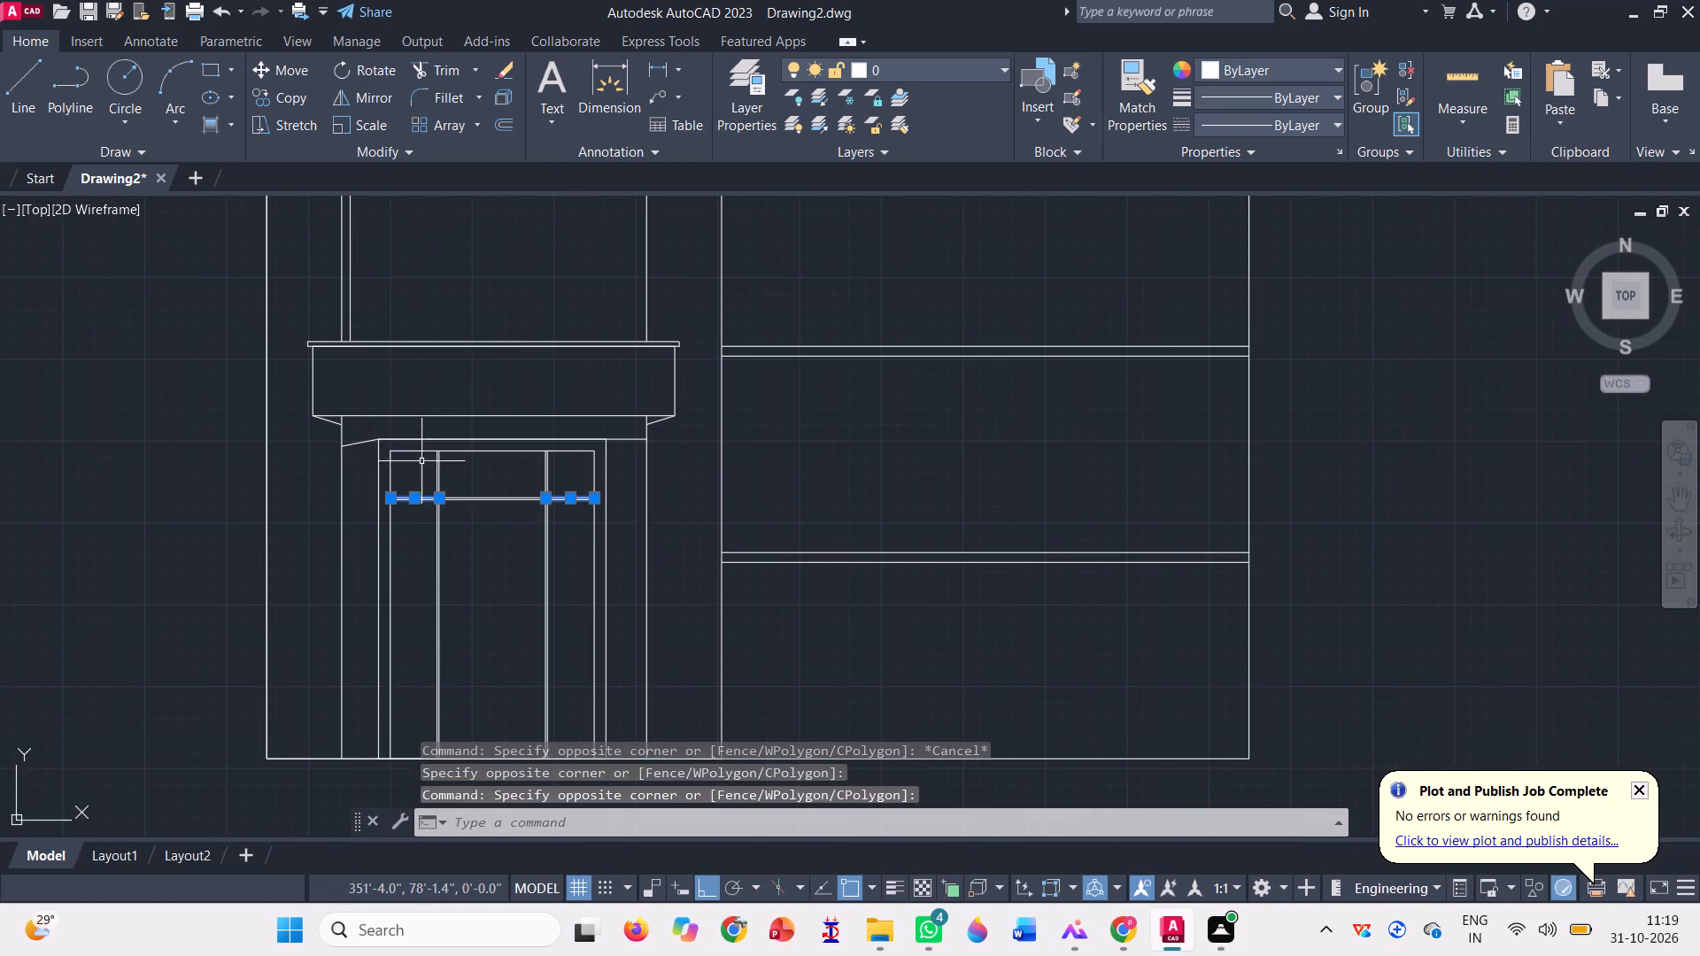
{"action": "type", "text": "co"}
{"action": "key", "text": "space"}
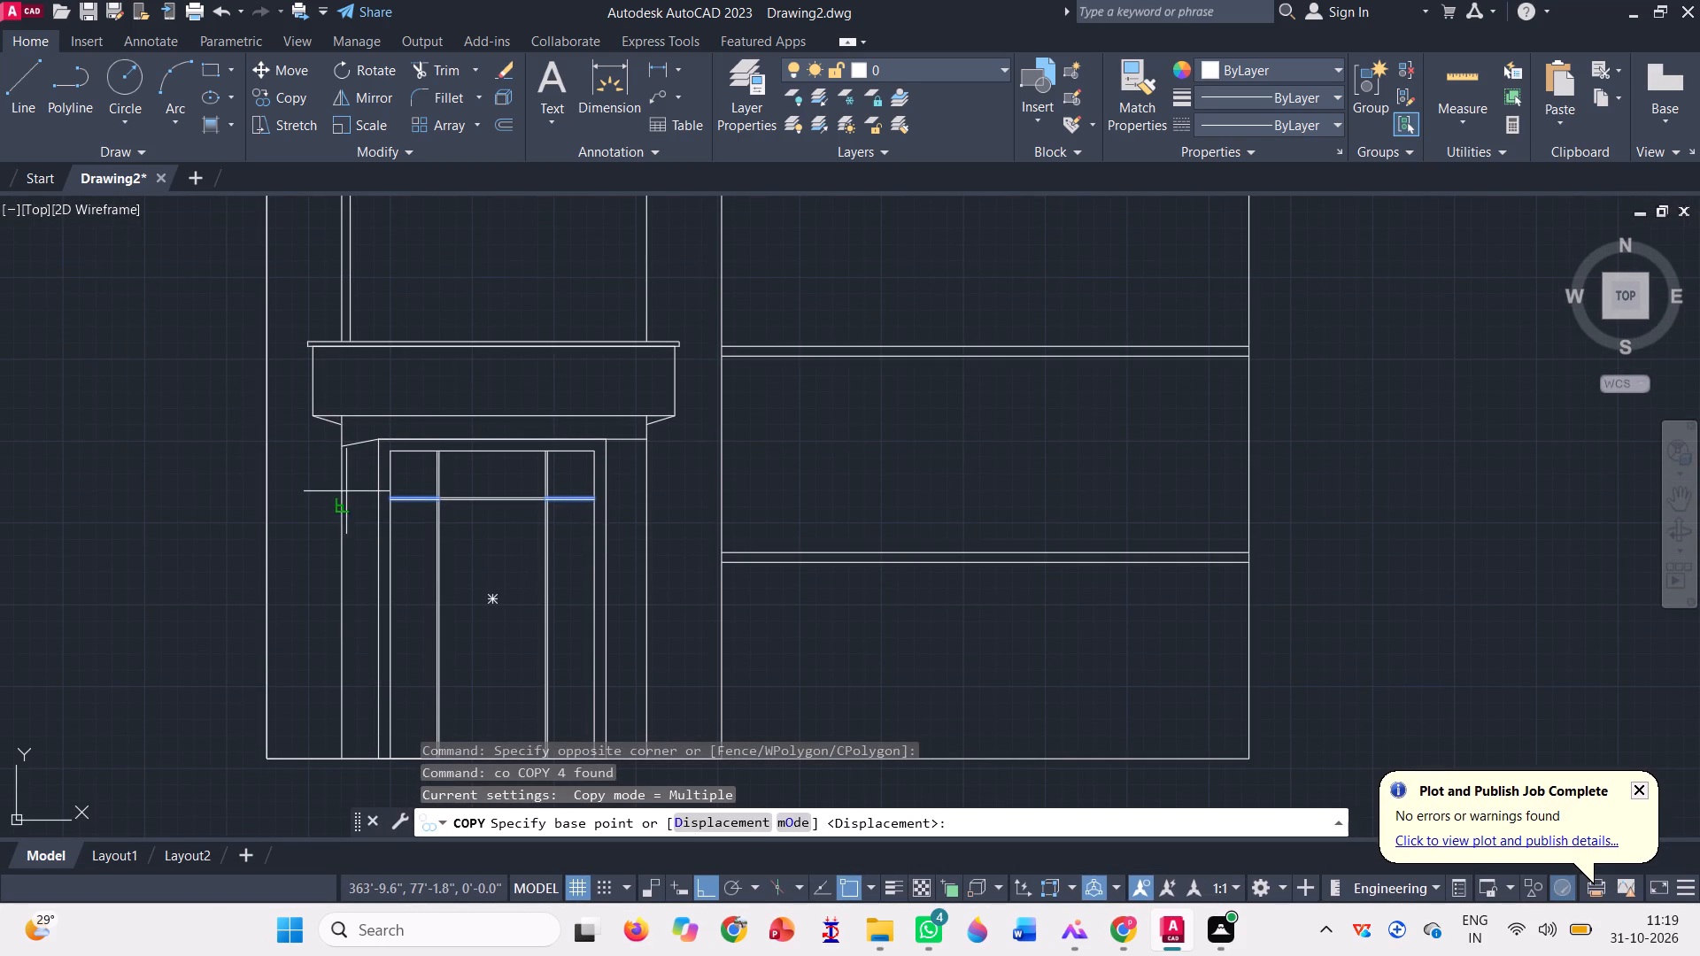
{"action": "scroll", "coordinate": [392, 493], "scroll_direction": "up", "scroll_amount": 5}
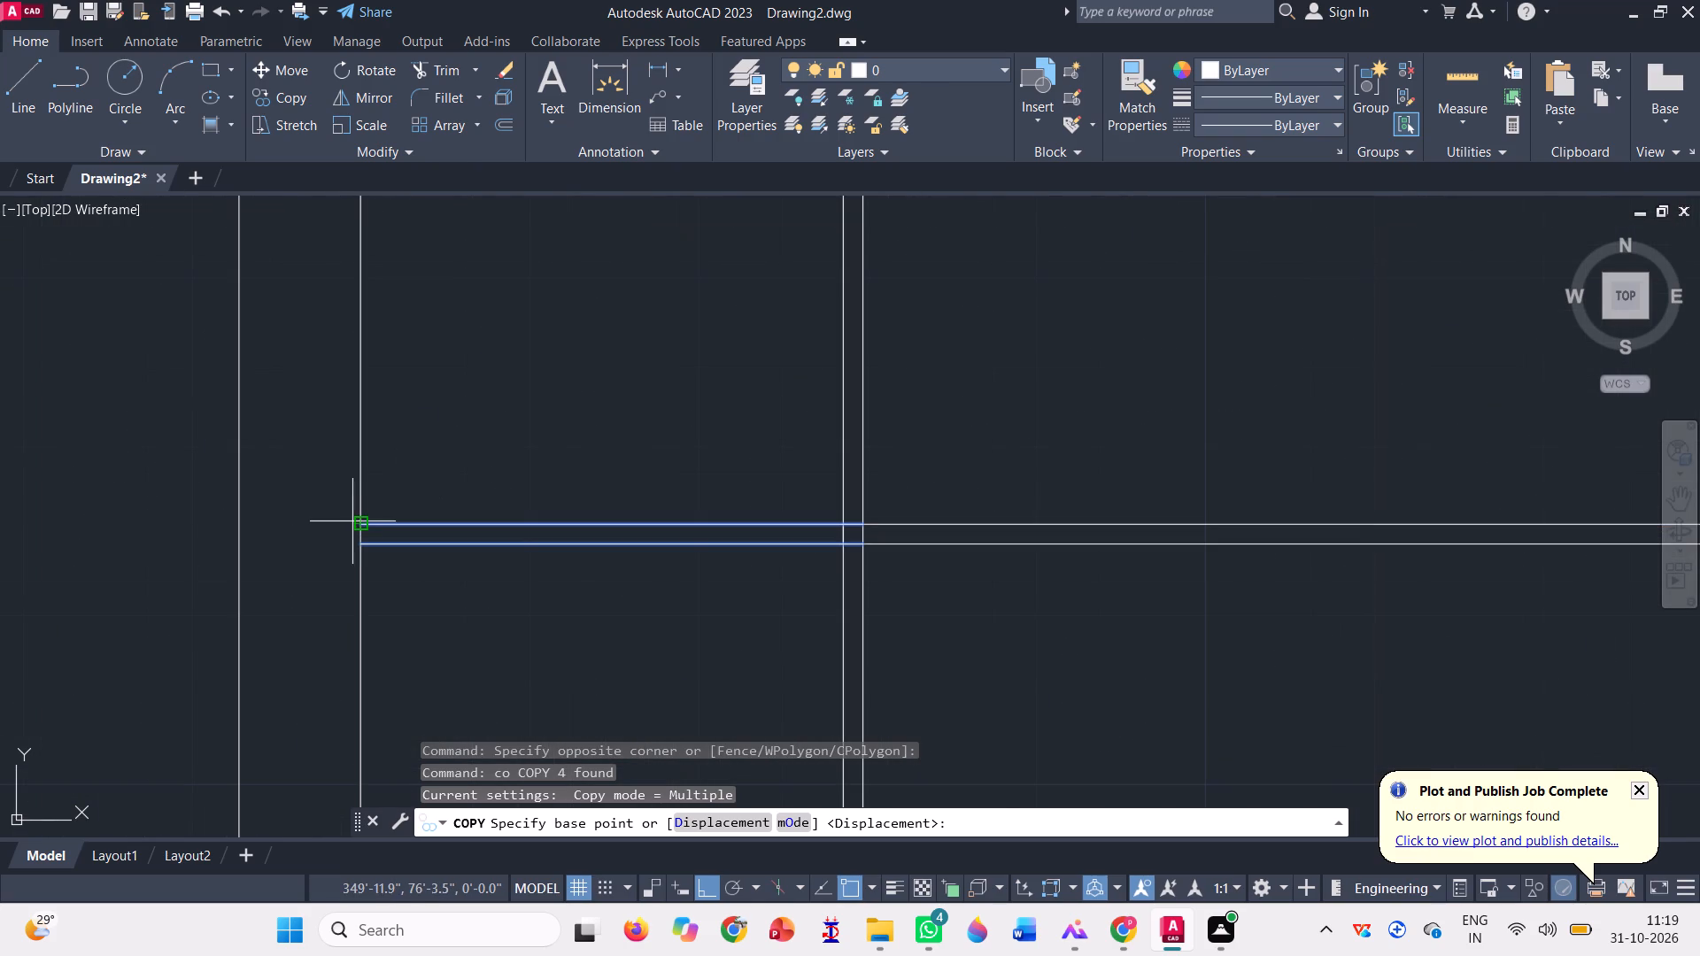
{"action": "left_click", "coordinate": [356, 524]}
{"action": "scroll", "coordinate": [395, 415], "scroll_direction": "down", "scroll_amount": 6}
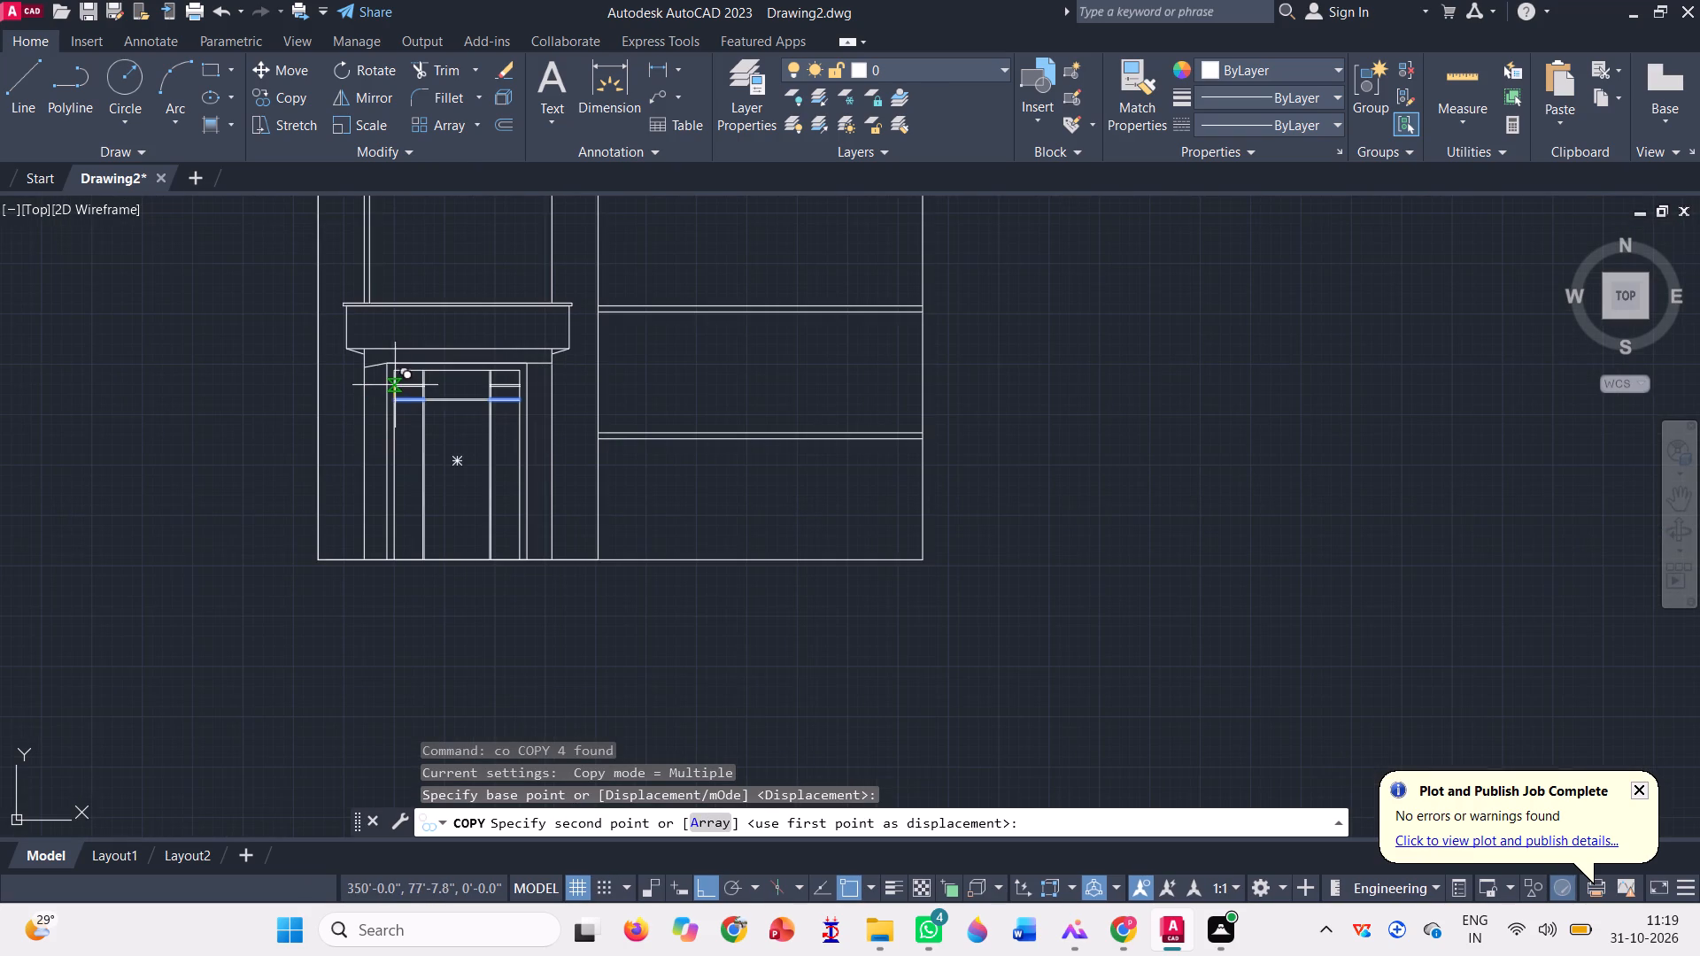
{"action": "scroll", "coordinate": [380, 505], "scroll_direction": "up", "scroll_amount": 2}
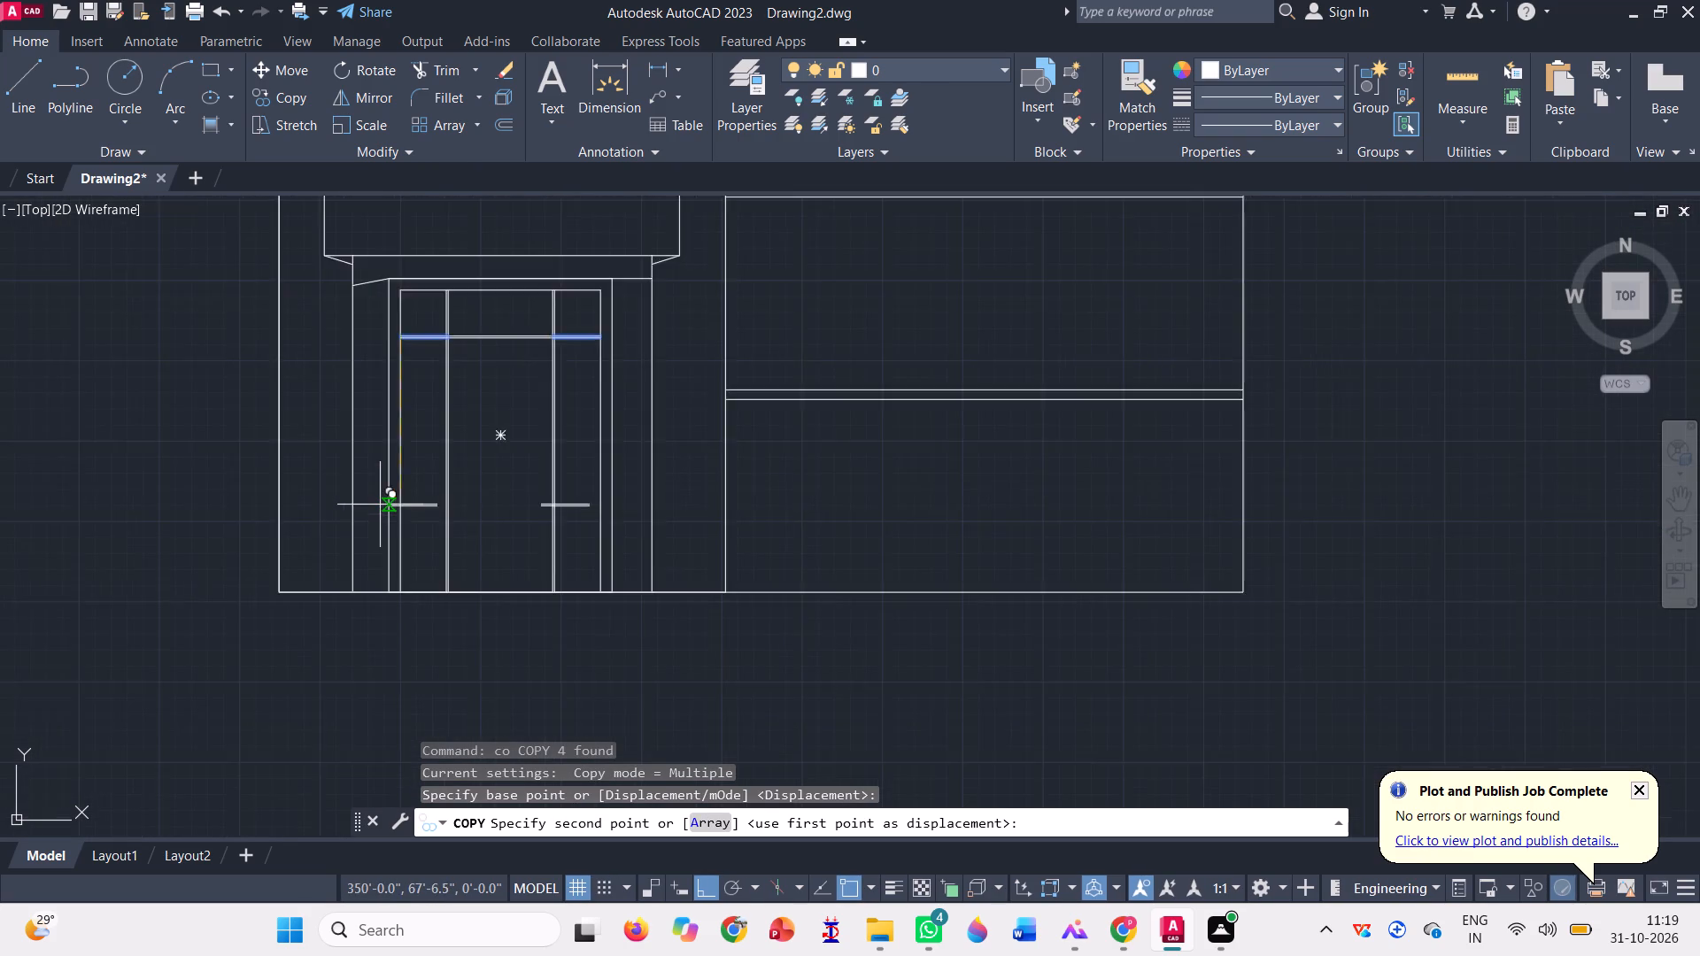
{"action": "scroll", "coordinate": [410, 502], "scroll_direction": "up", "scroll_amount": 2}
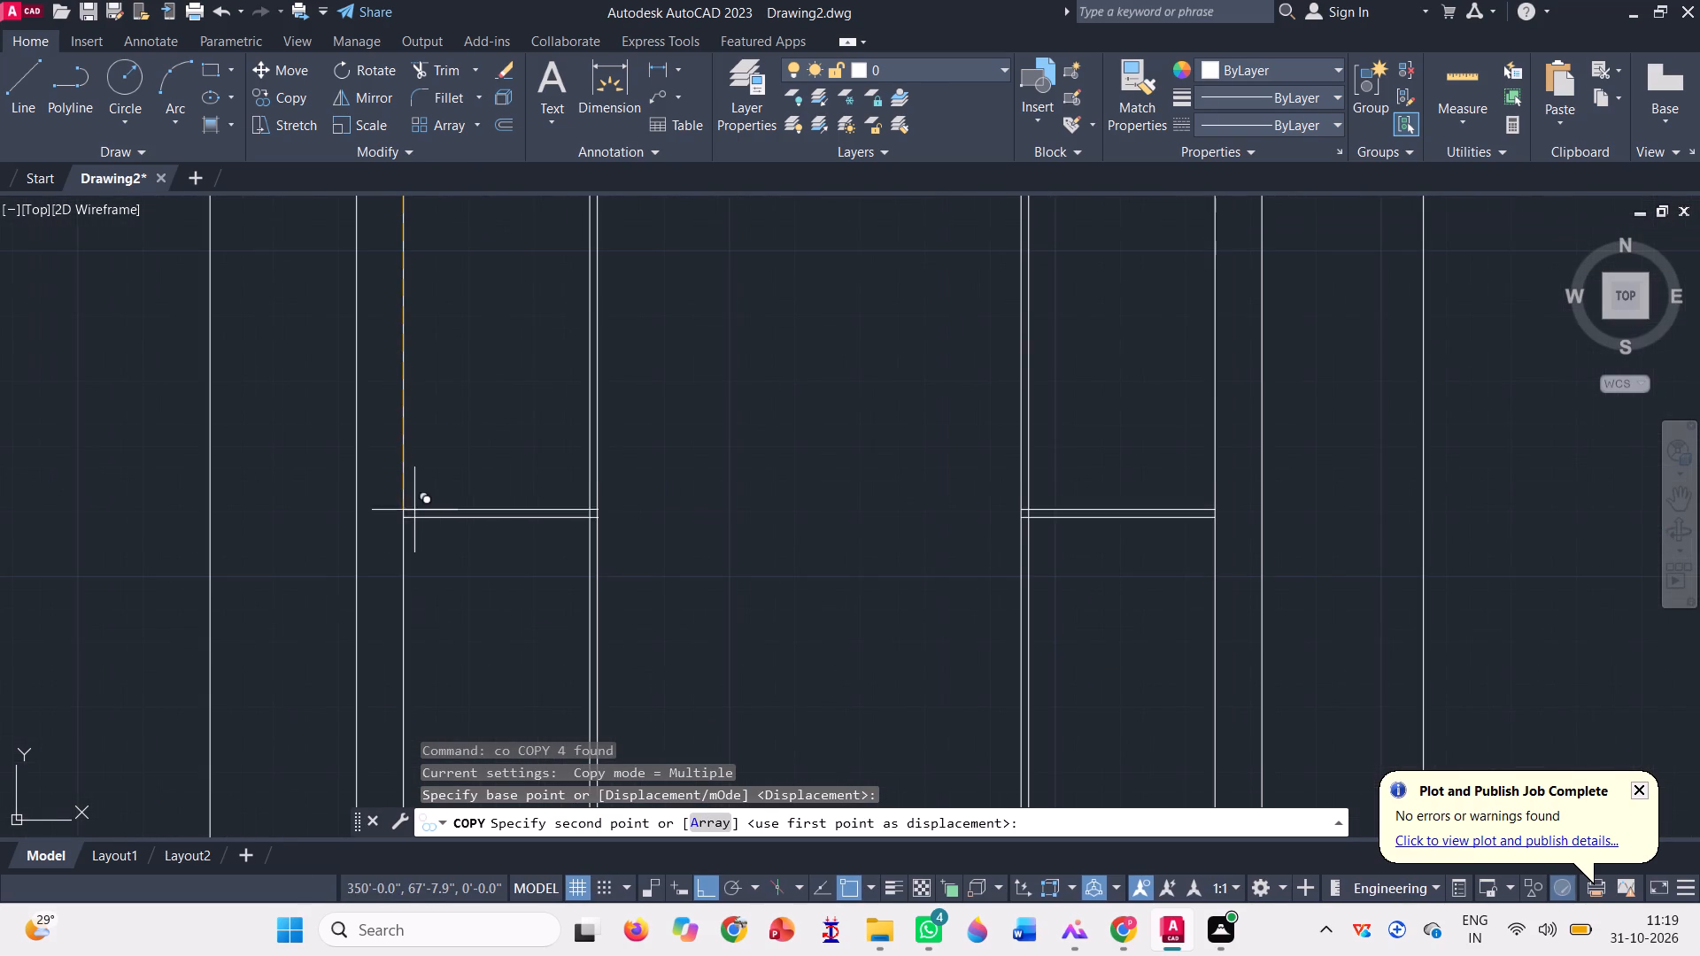
{"action": "left_click", "coordinate": [414, 523]}
{"action": "scroll", "coordinate": [414, 520], "scroll_direction": "down", "scroll_amount": 2}
{"action": "key", "text": "space"}
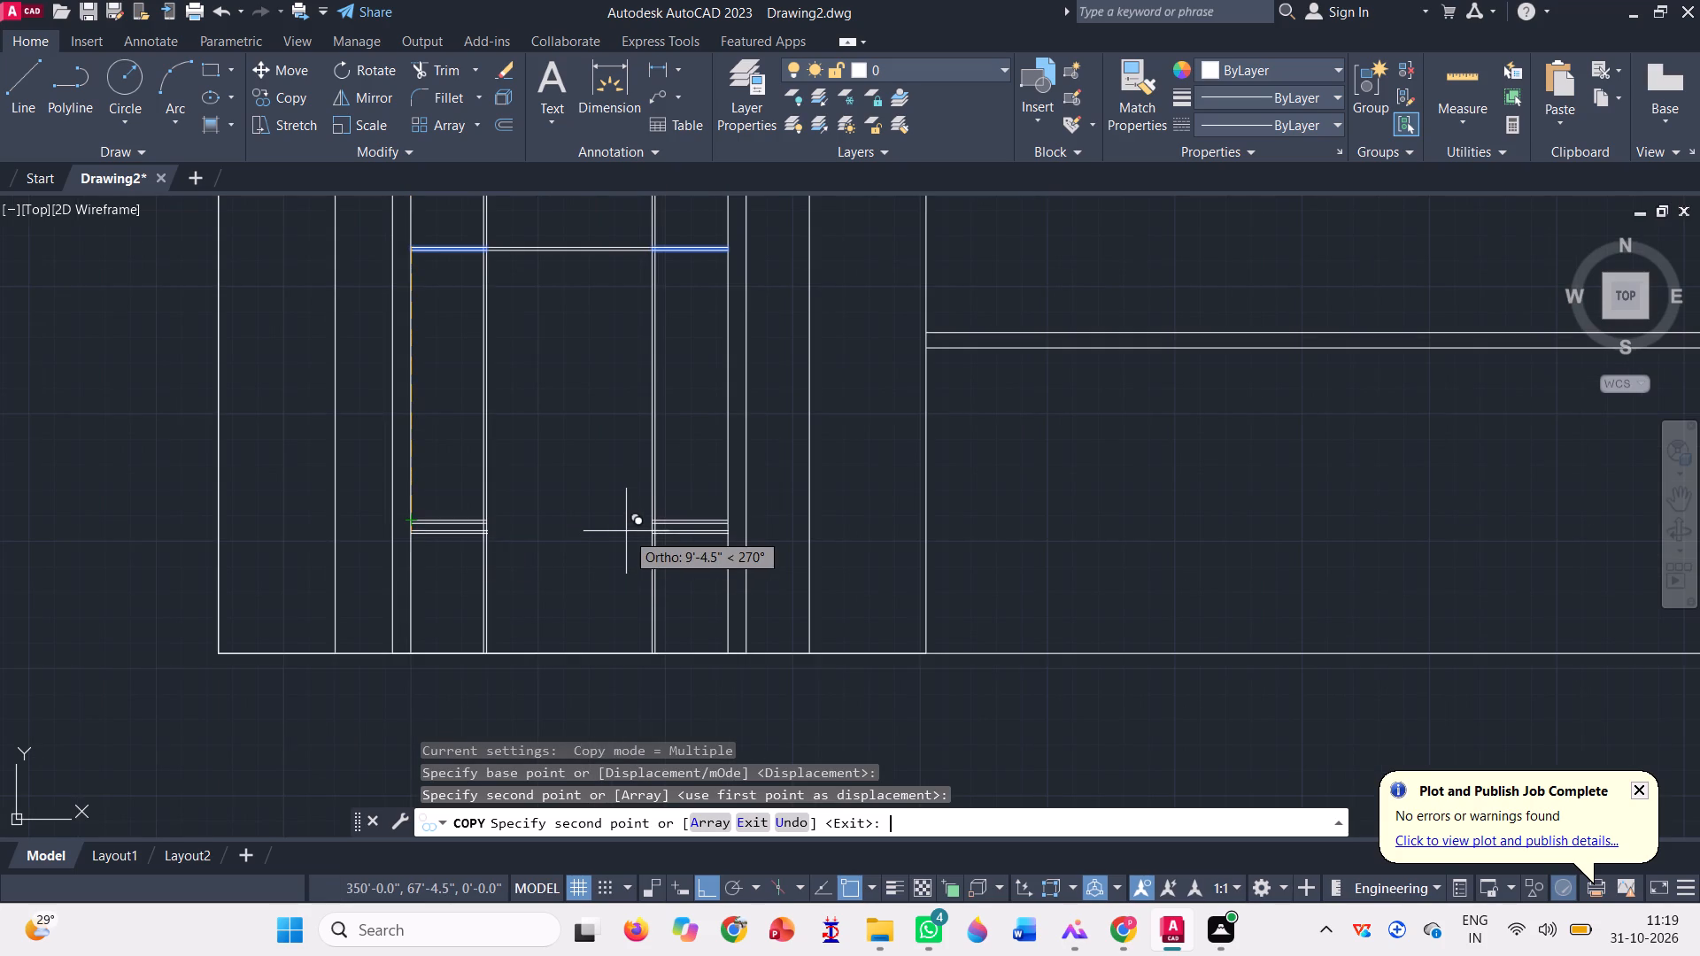
{"action": "scroll", "coordinate": [601, 582], "scroll_direction": "down", "scroll_amount": 1}
Trim the line segments inside the upper left crossing of the double horizontal and vertical lines so the bars join openly.
{"action": "left_click", "coordinate": [447, 68]}
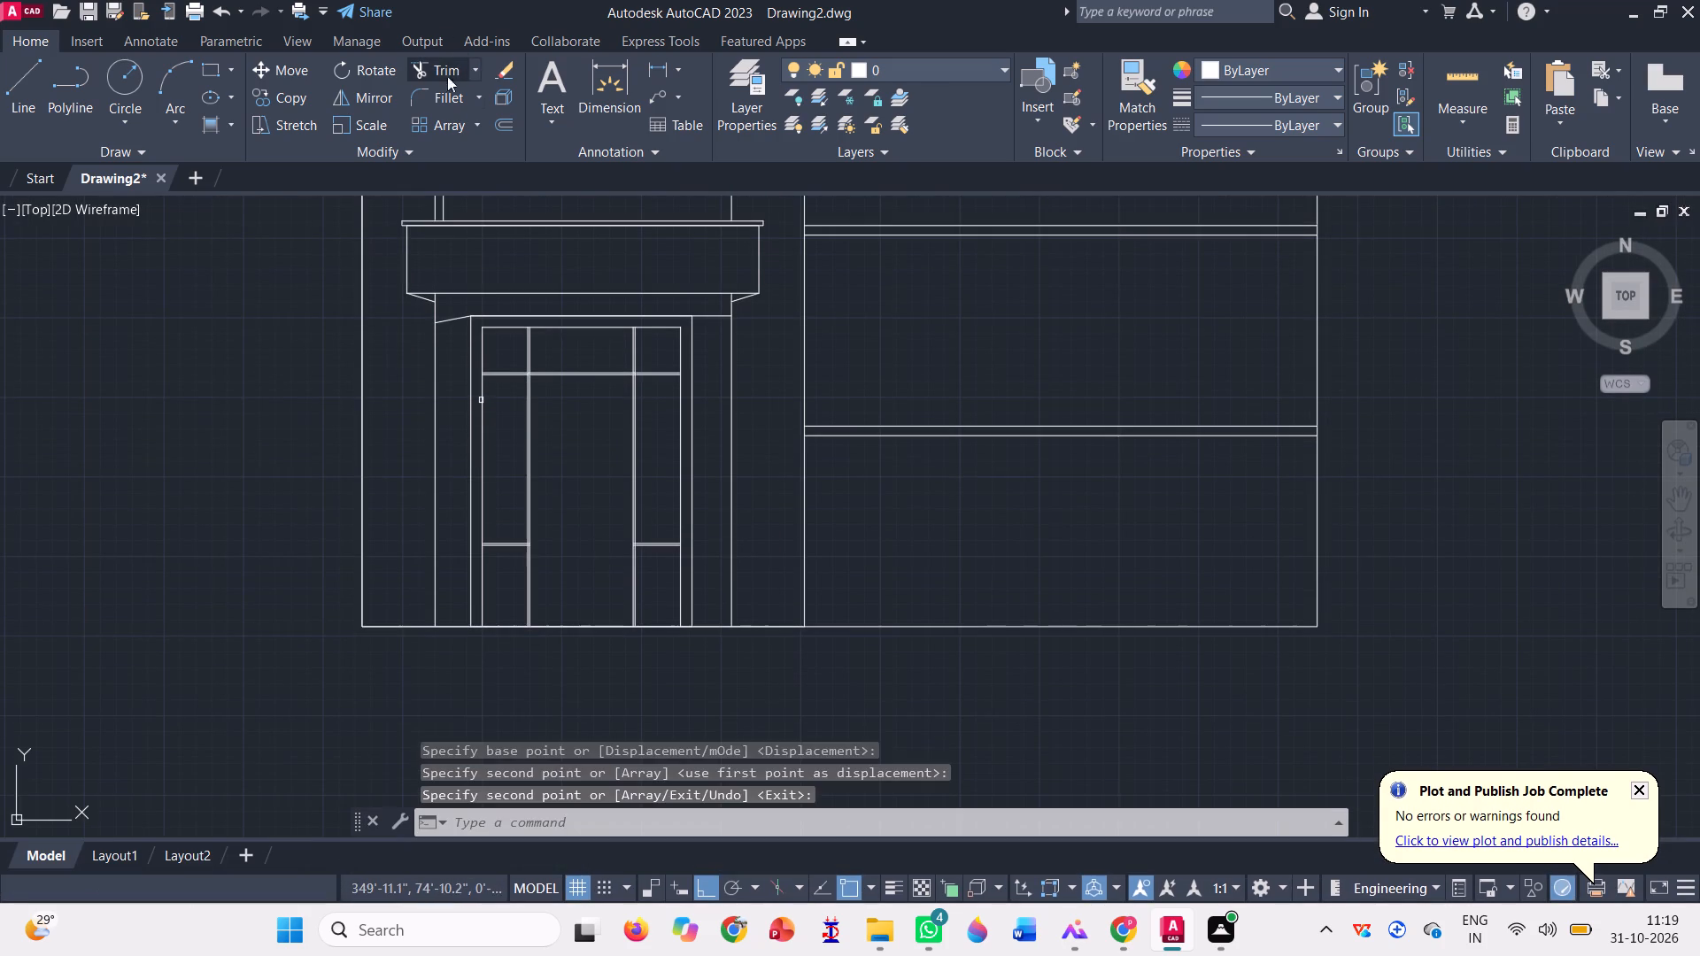
{"action": "scroll", "coordinate": [548, 389], "scroll_direction": "up", "scroll_amount": 3}
{"action": "scroll", "coordinate": [447, 312], "scroll_direction": "up", "scroll_amount": 3}
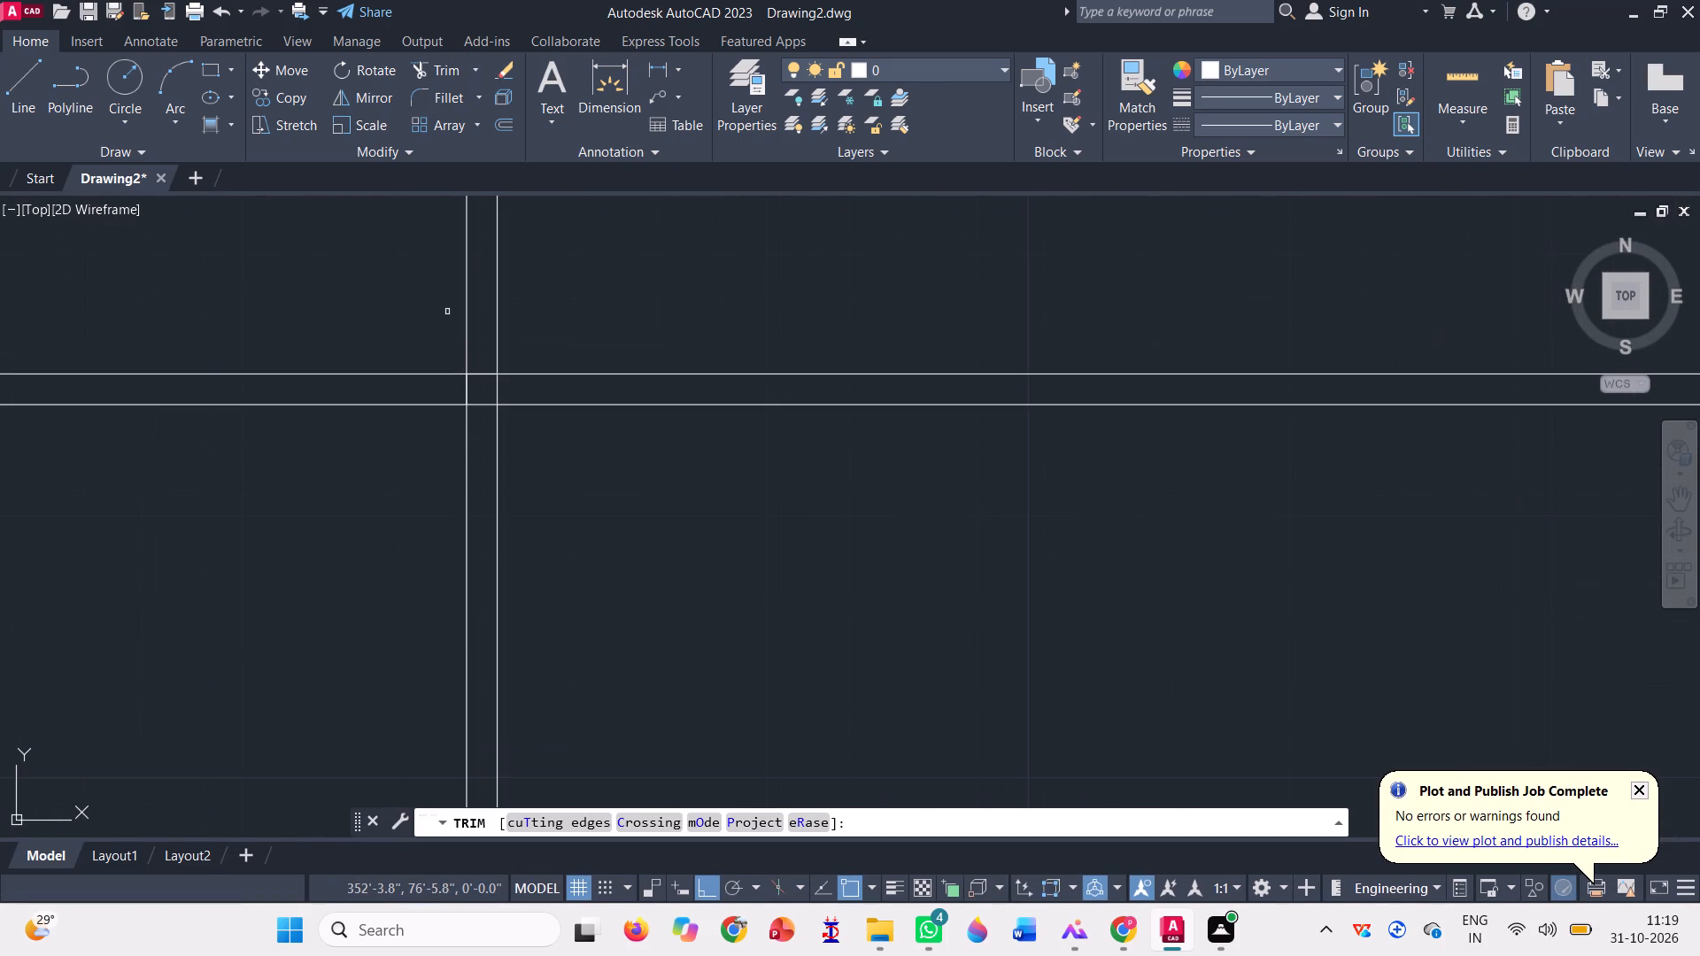
{"action": "scroll", "coordinate": [460, 343], "scroll_direction": "up", "scroll_amount": 1}
{"action": "left_click", "coordinate": [500, 380]}
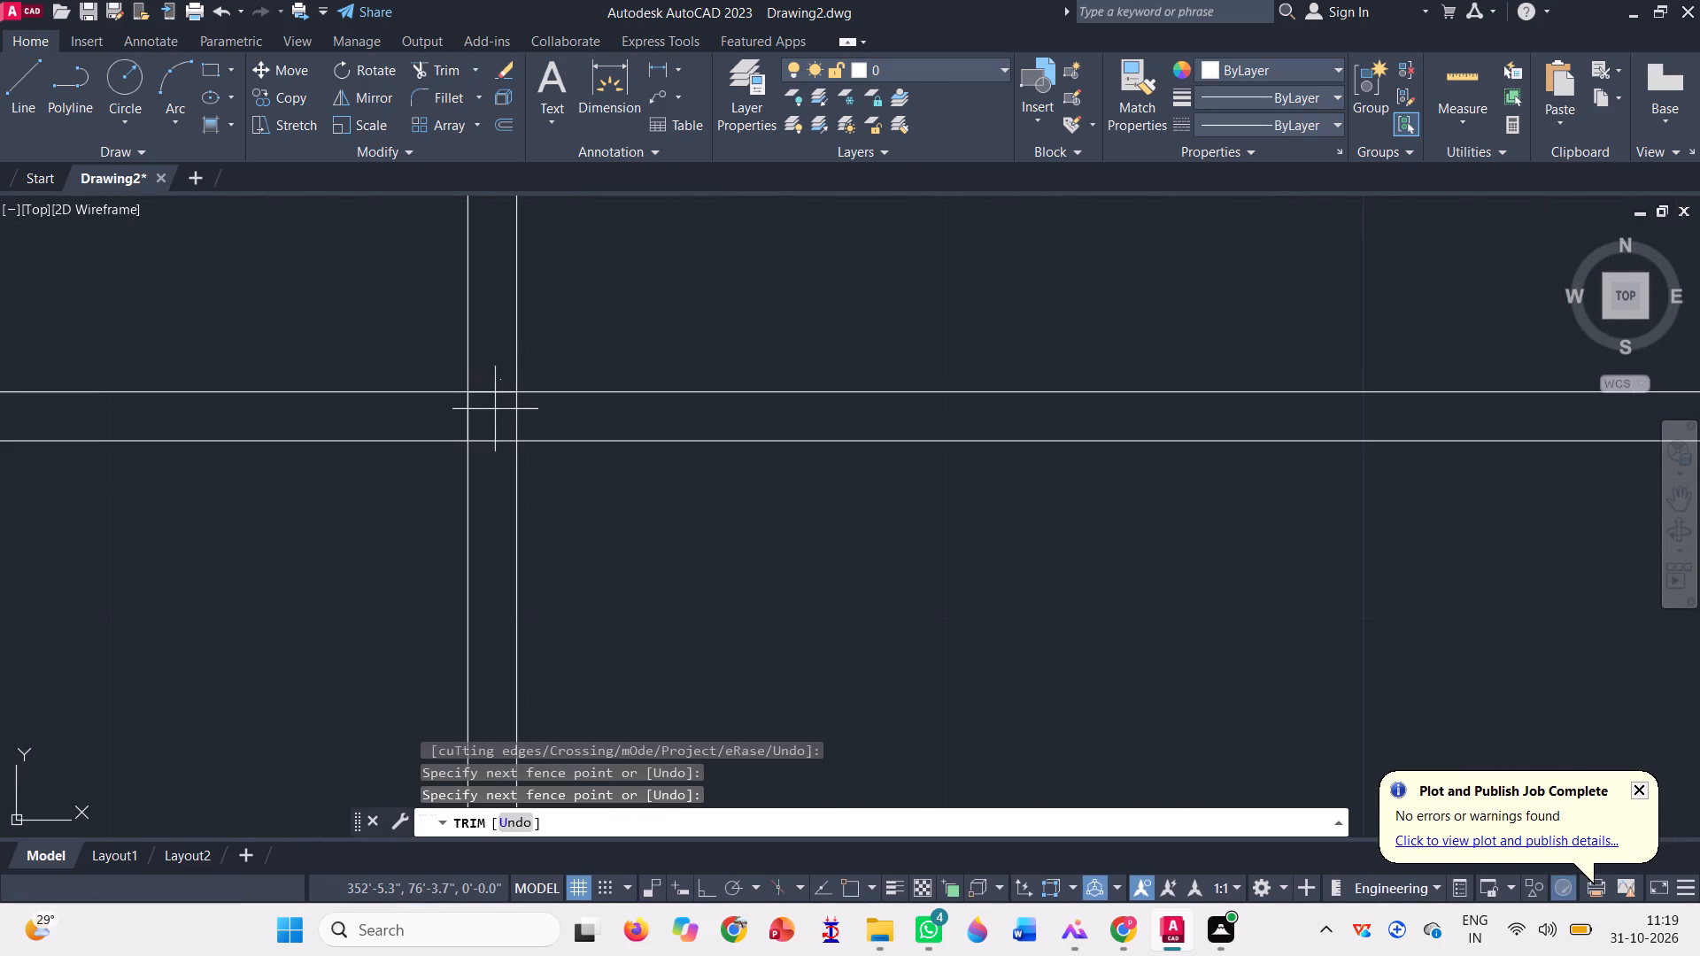
{"action": "left_click", "coordinate": [492, 453]}
{"action": "left_click", "coordinate": [442, 418]}
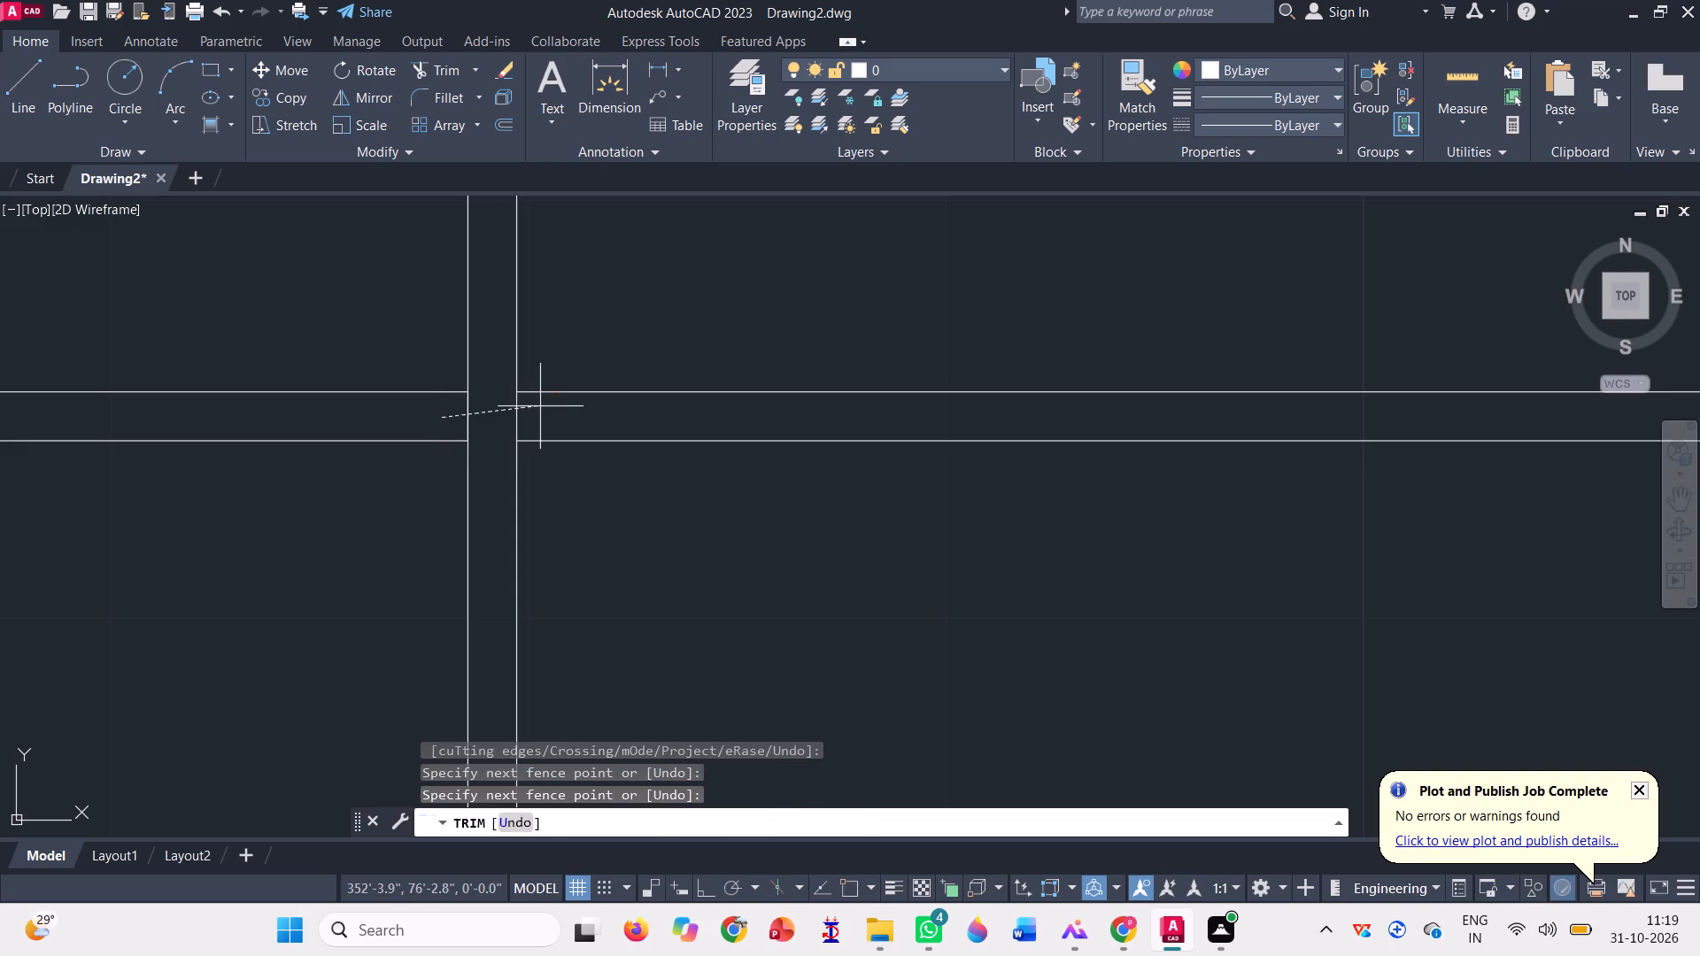
{"action": "left_click", "coordinate": [554, 406]}
{"action": "scroll", "coordinate": [469, 412], "scroll_direction": "down", "scroll_amount": 4}
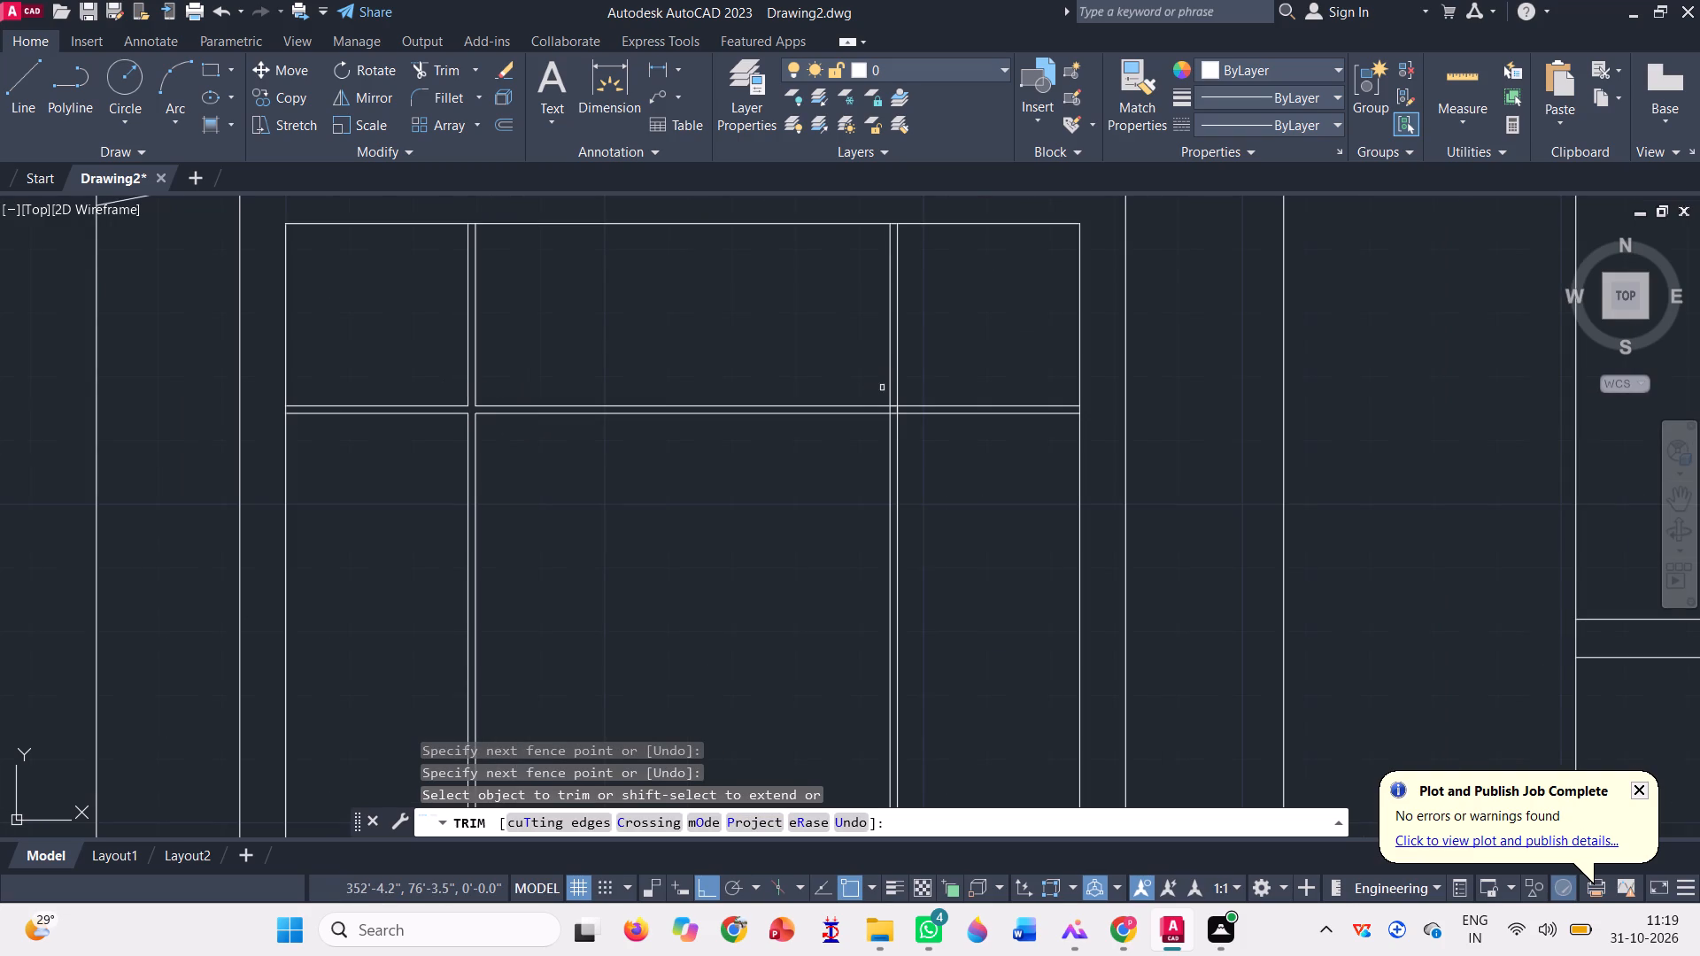
Trim the line segments inside the upper right crossing of the double horizontal and vertical lines.
{"action": "scroll", "coordinate": [907, 421], "scroll_direction": "up", "scroll_amount": 3}
{"action": "scroll", "coordinate": [820, 355], "scroll_direction": "up", "scroll_amount": 2}
{"action": "left_click", "coordinate": [860, 339]}
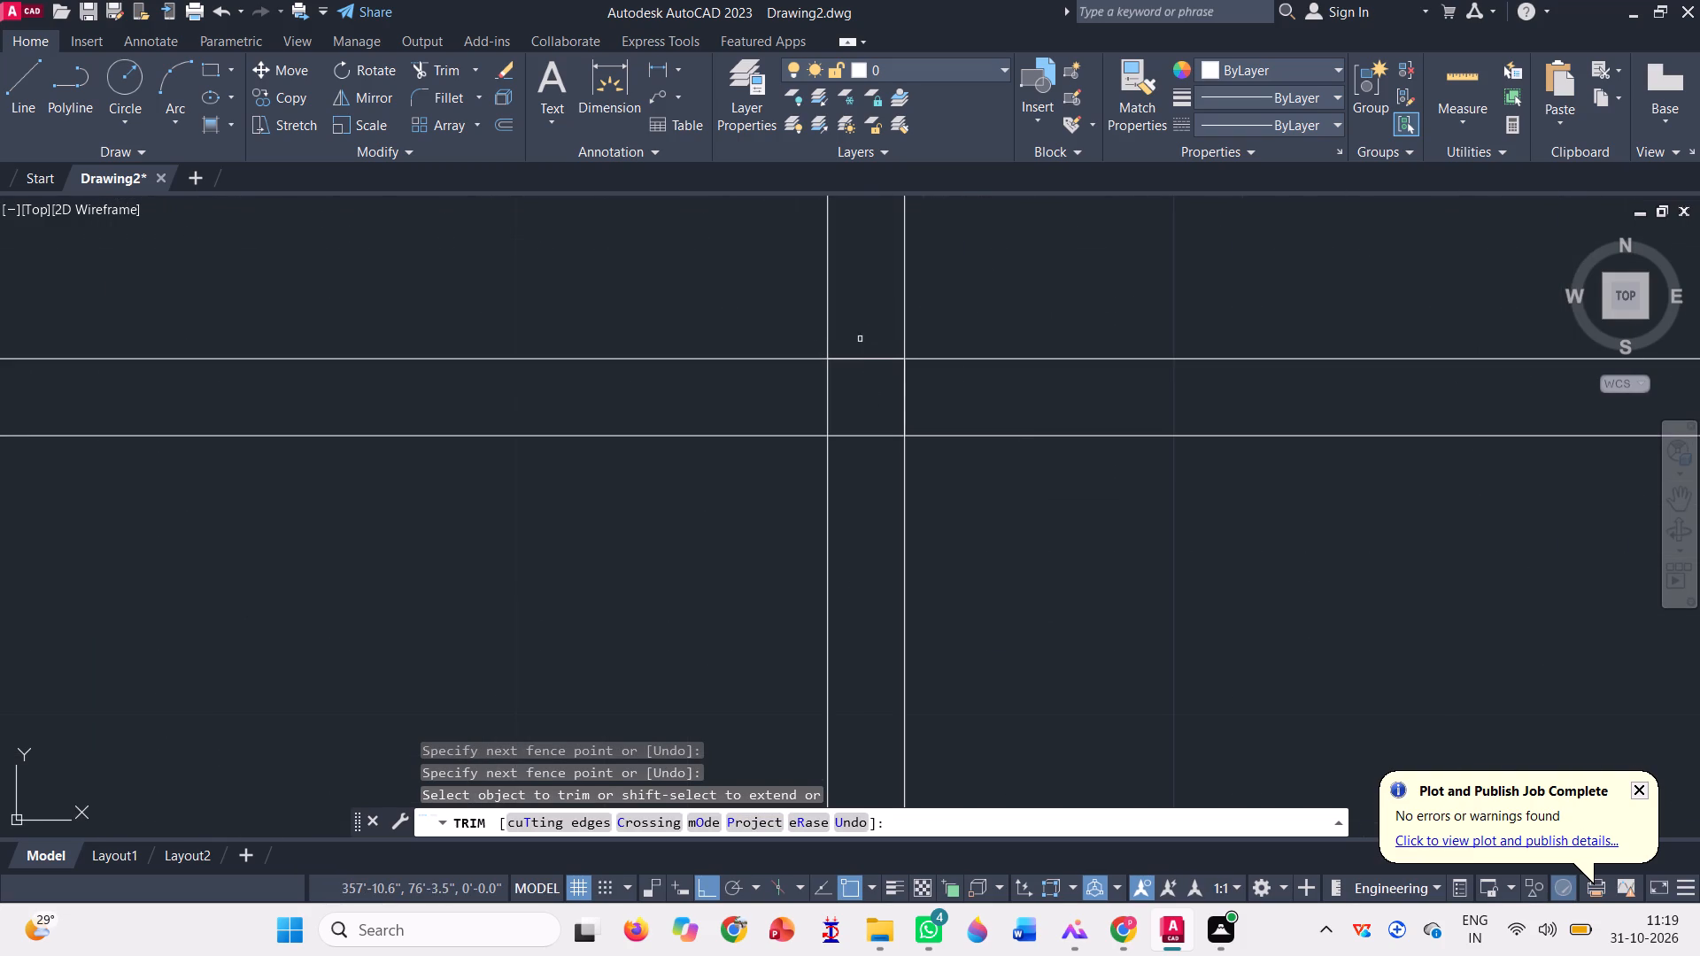
{"action": "left_click", "coordinate": [861, 451]}
{"action": "left_click", "coordinate": [816, 400]}
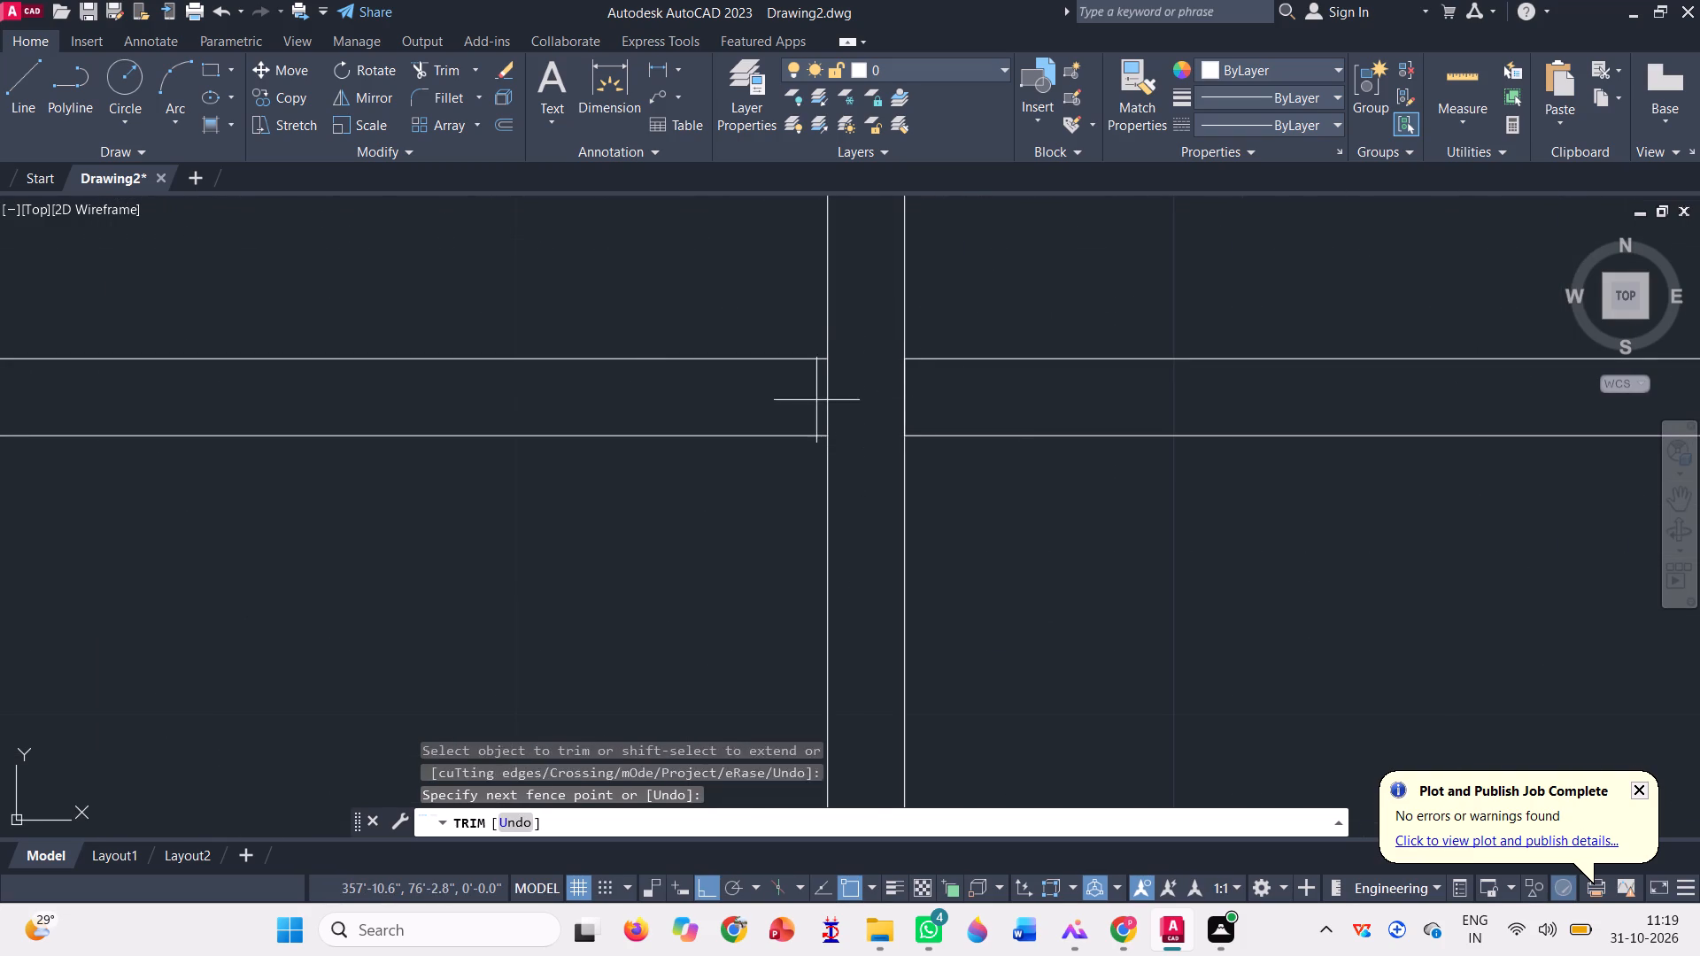
{"action": "left_click", "coordinate": [936, 395]}
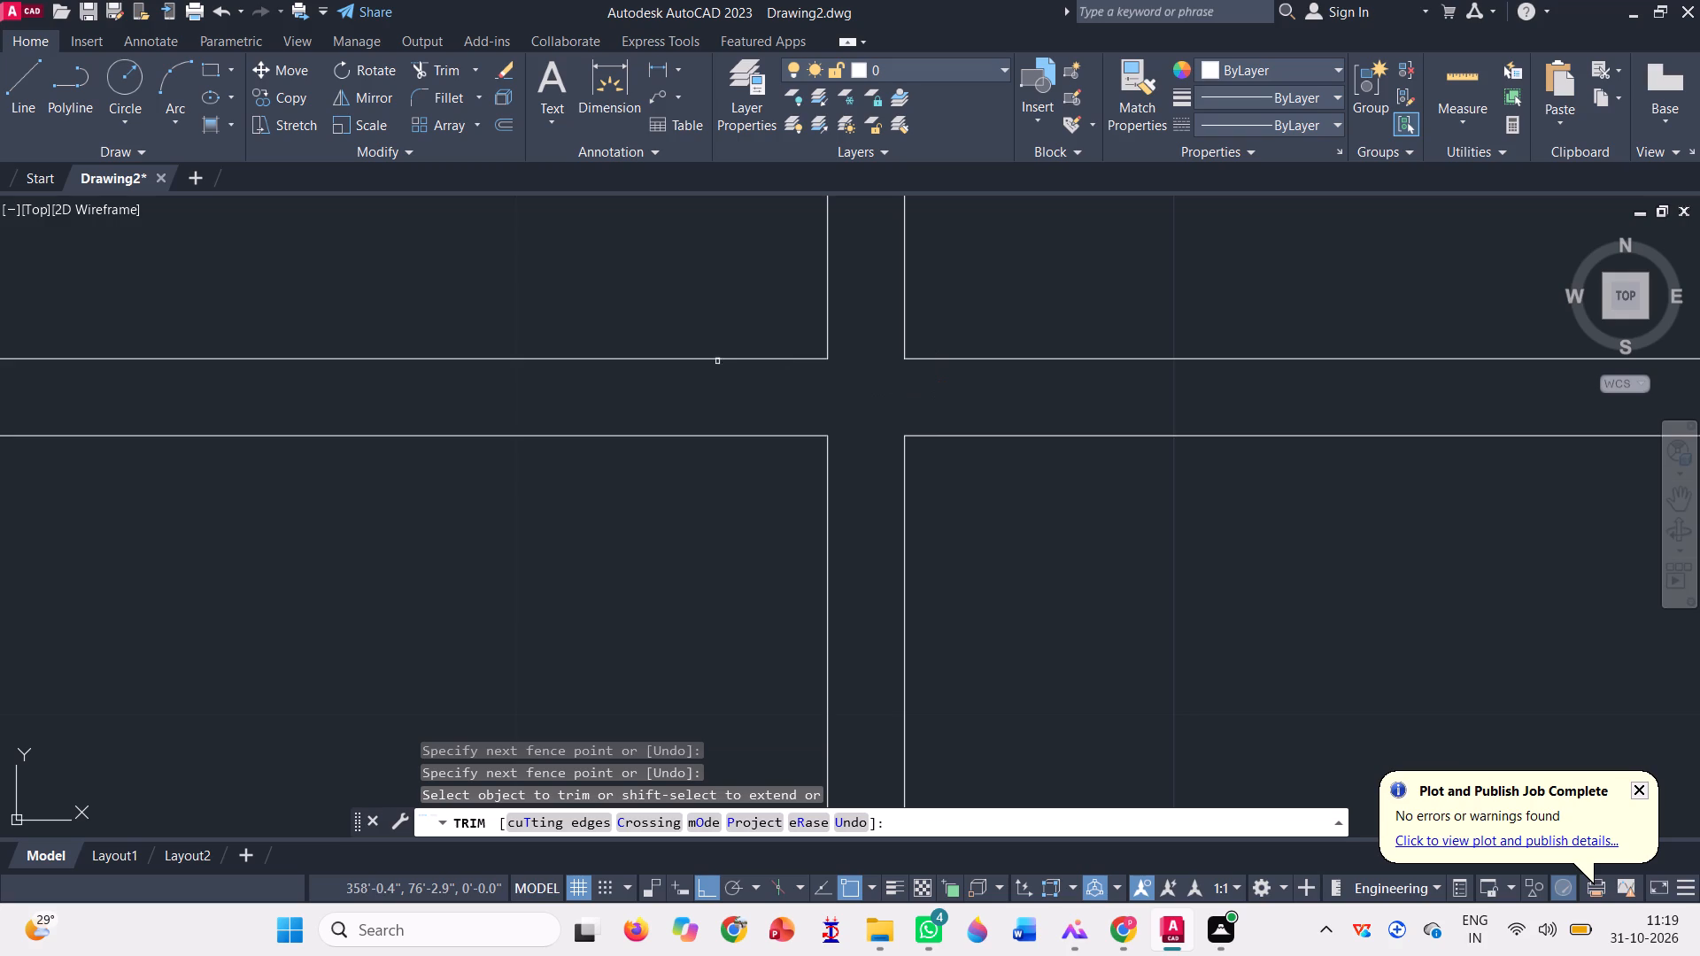
Trim the overlapping segments where the lower right horizontal bar meets the right vertical pair, leaving an open T-junction.
{"action": "scroll", "coordinate": [715, 361], "scroll_direction": "down", "scroll_amount": 6}
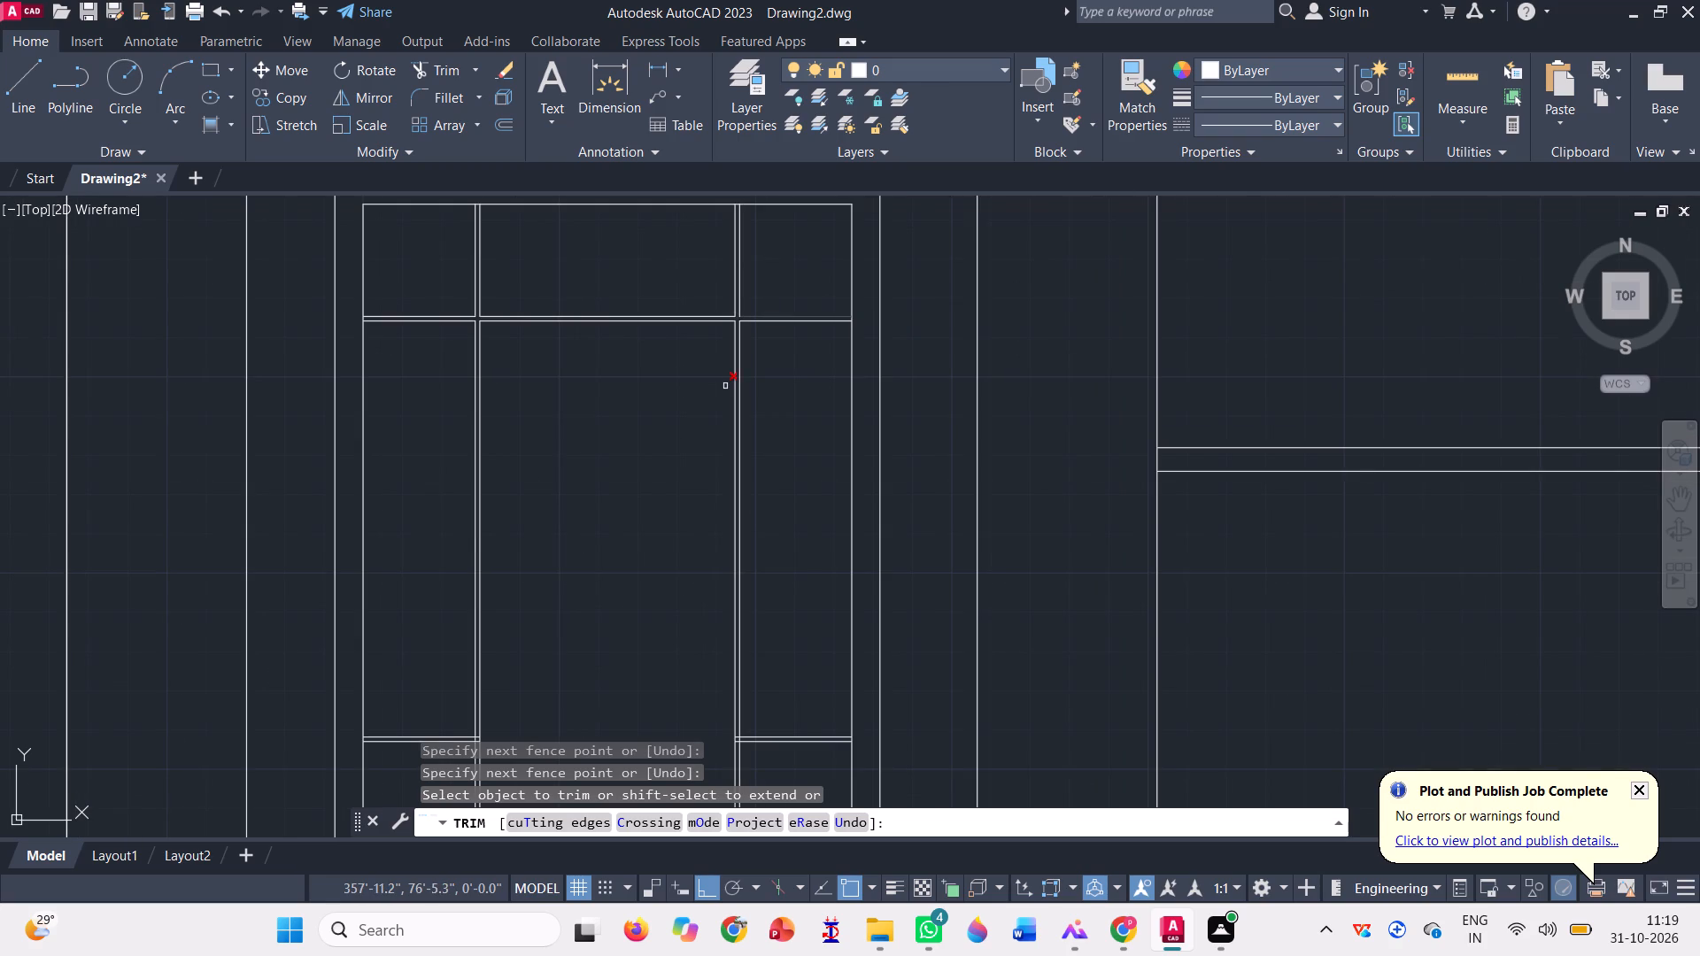
{"action": "scroll", "coordinate": [756, 513], "scroll_direction": "down", "scroll_amount": 1}
{"action": "scroll", "coordinate": [776, 809], "scroll_direction": "up", "scroll_amount": 1}
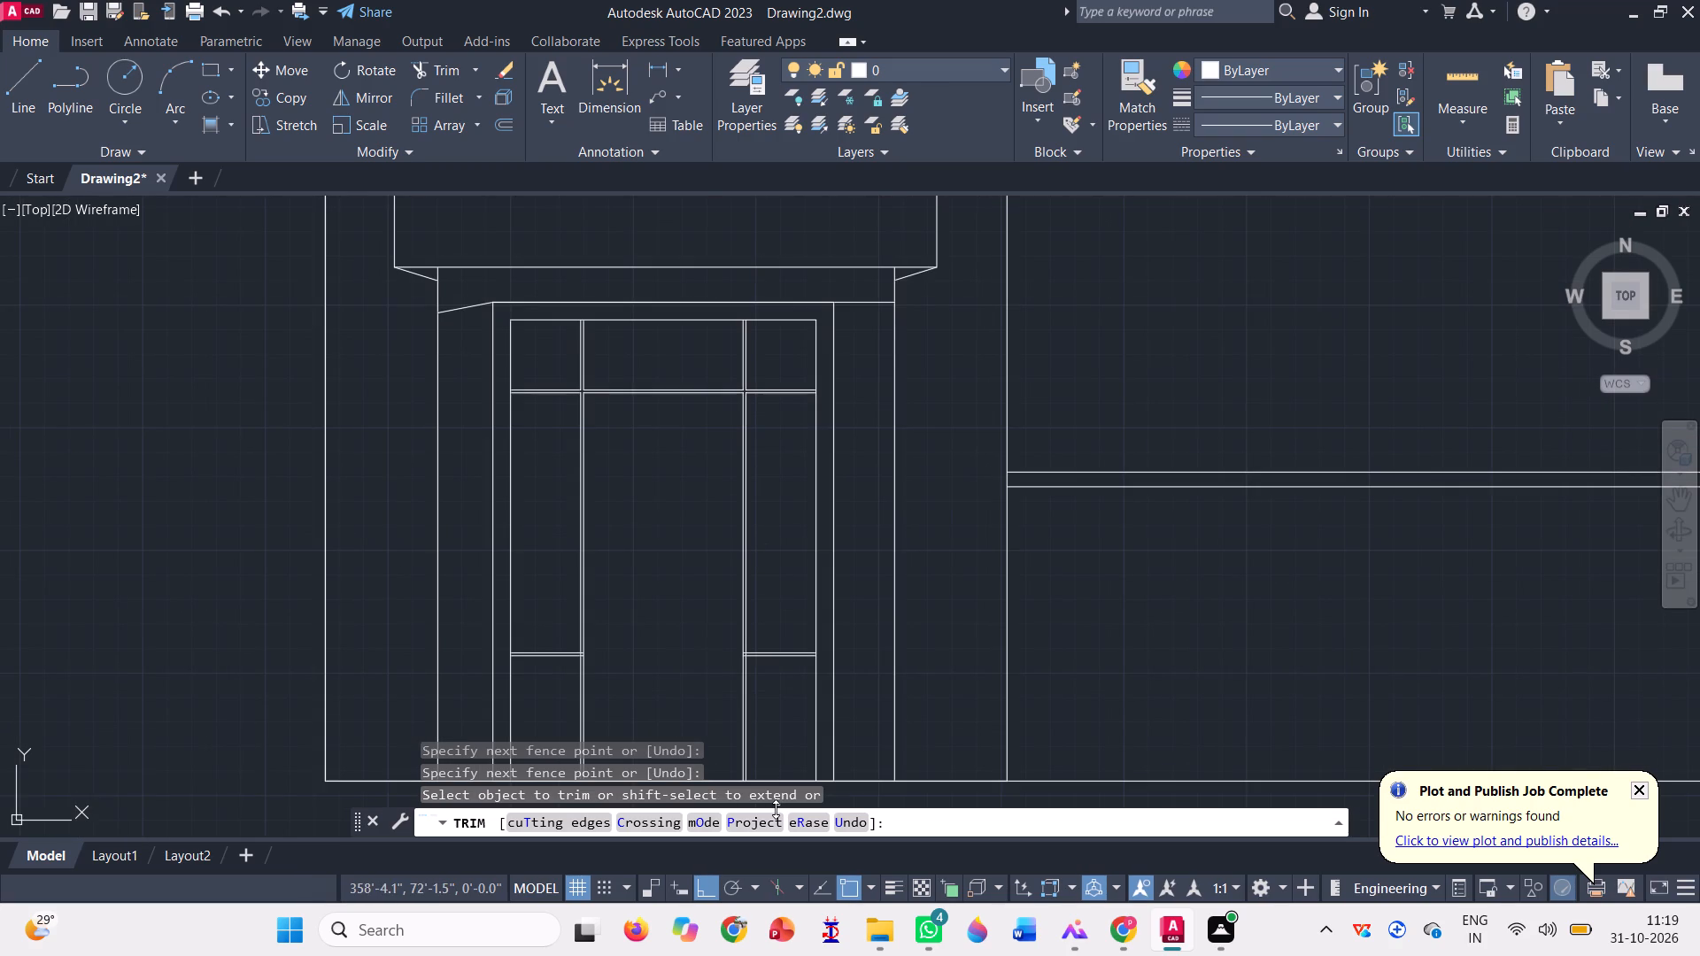
{"action": "scroll", "coordinate": [761, 671], "scroll_direction": "up", "scroll_amount": 6}
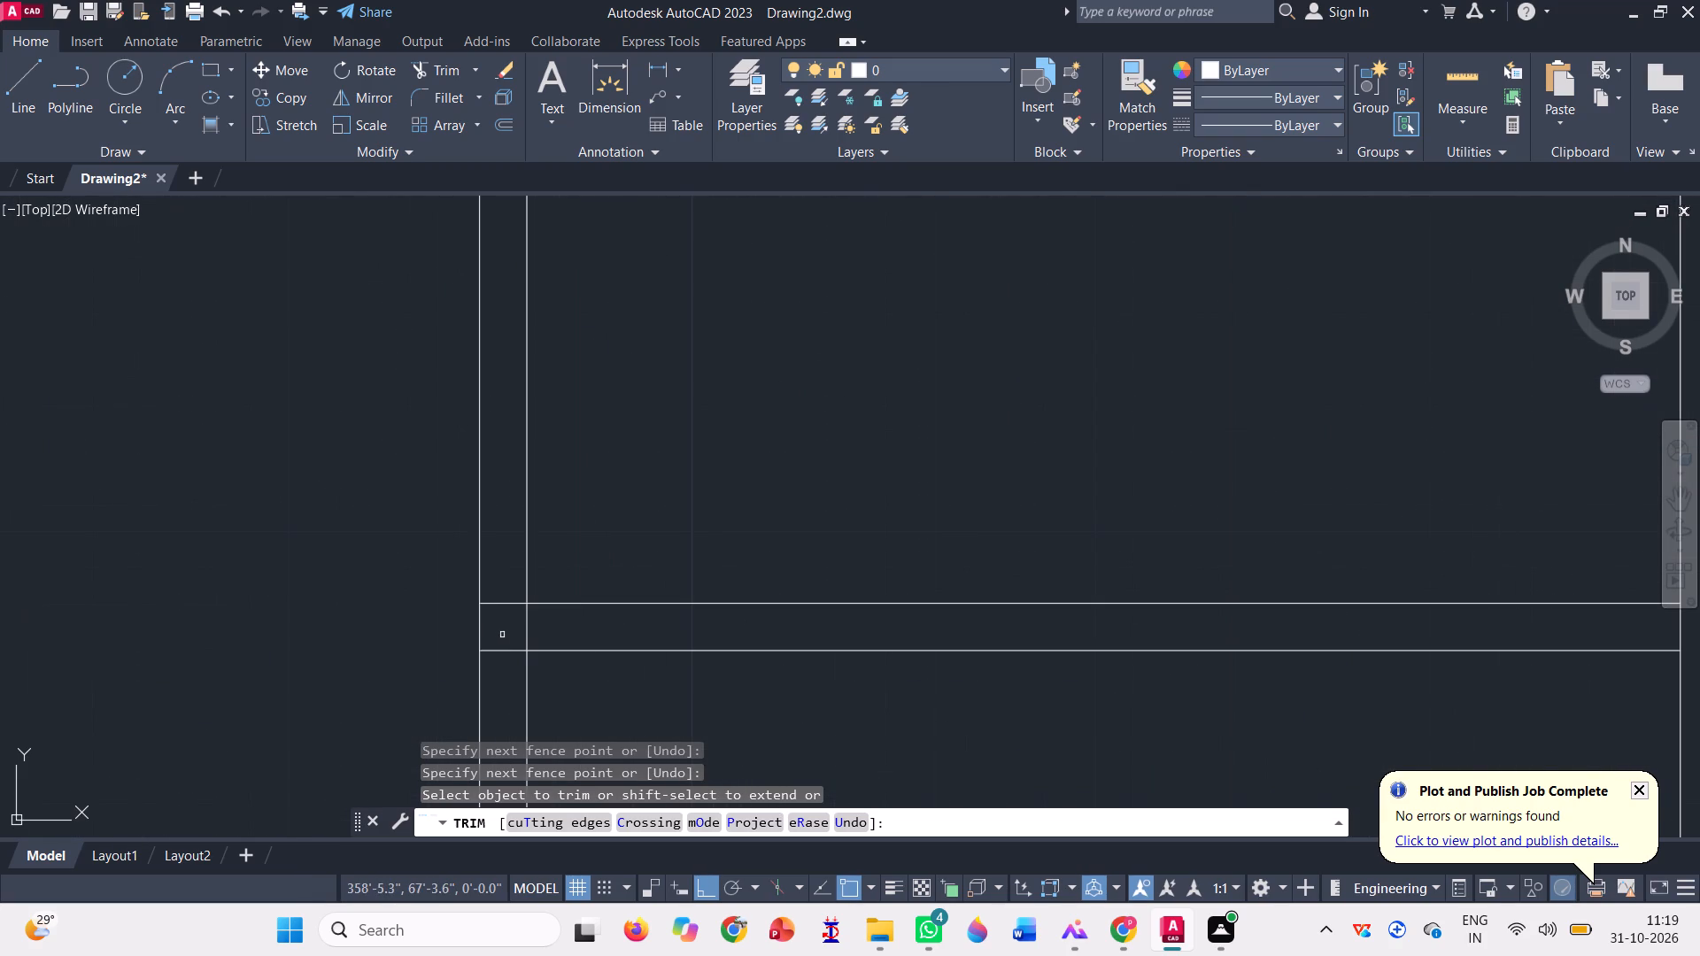
{"action": "scroll", "coordinate": [493, 649], "scroll_direction": "up", "scroll_amount": 1}
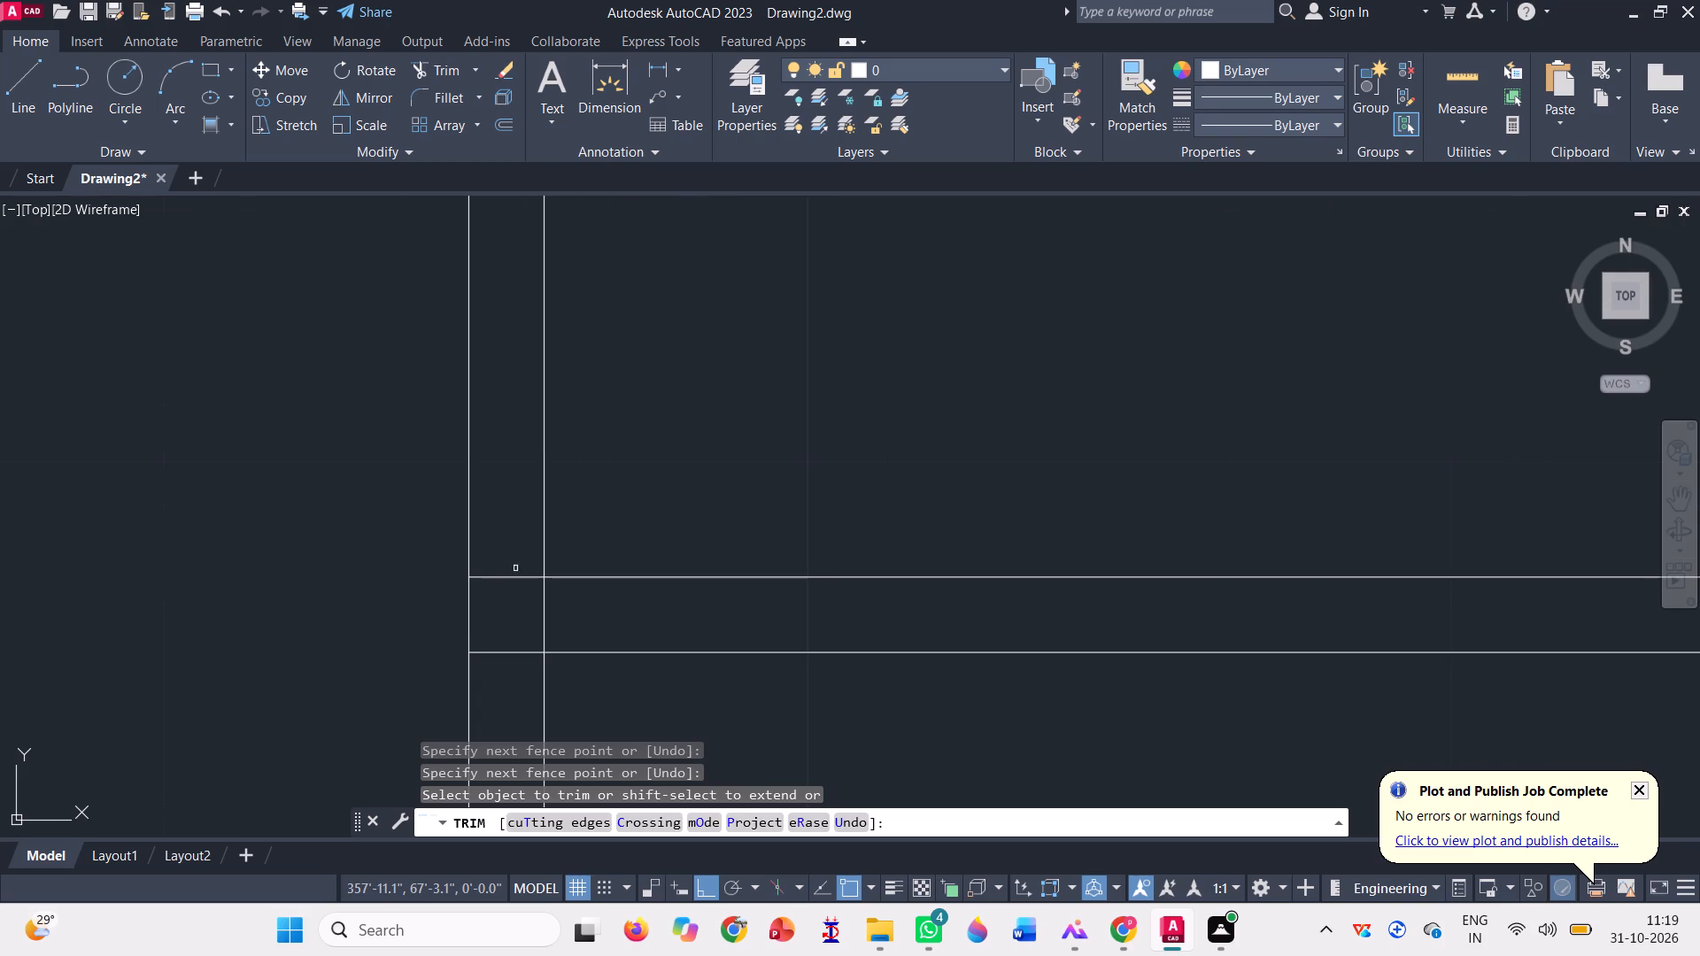
{"action": "left_click", "coordinate": [513, 541]}
{"action": "left_click", "coordinate": [492, 681]}
{"action": "left_click", "coordinate": [539, 601]}
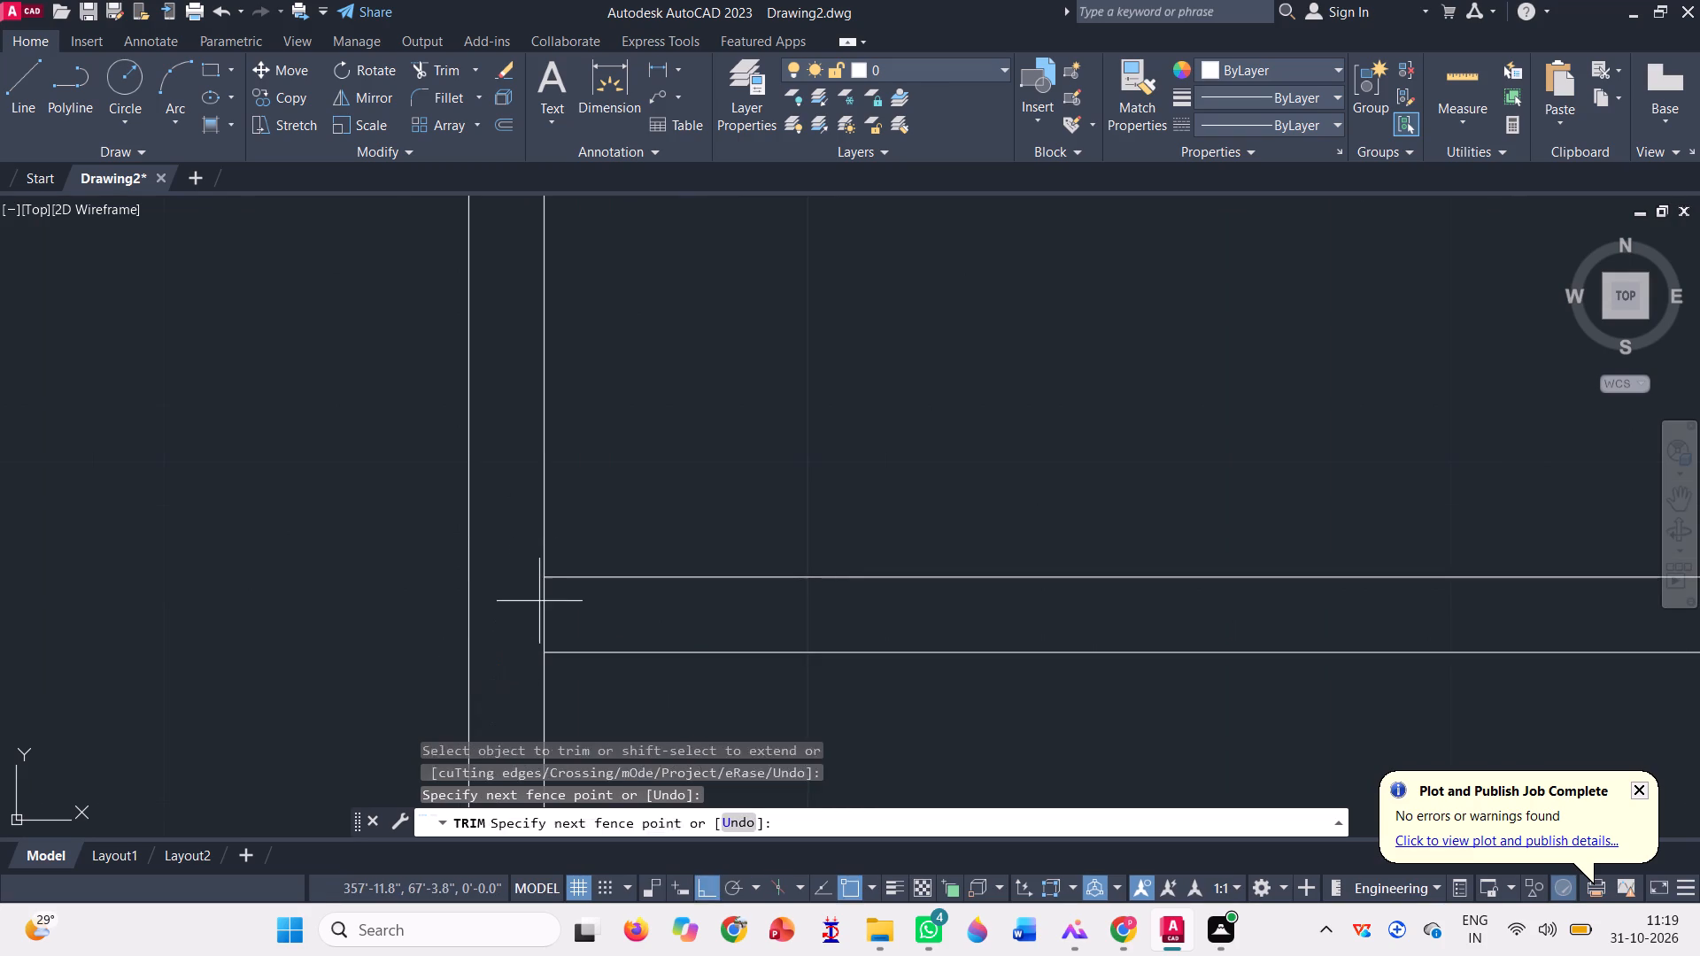
{"action": "left_click", "coordinate": [587, 613]}
{"action": "scroll", "coordinate": [594, 597], "scroll_direction": "down", "scroll_amount": 3}
{"action": "scroll", "coordinate": [803, 562], "scroll_direction": "down", "scroll_amount": 1}
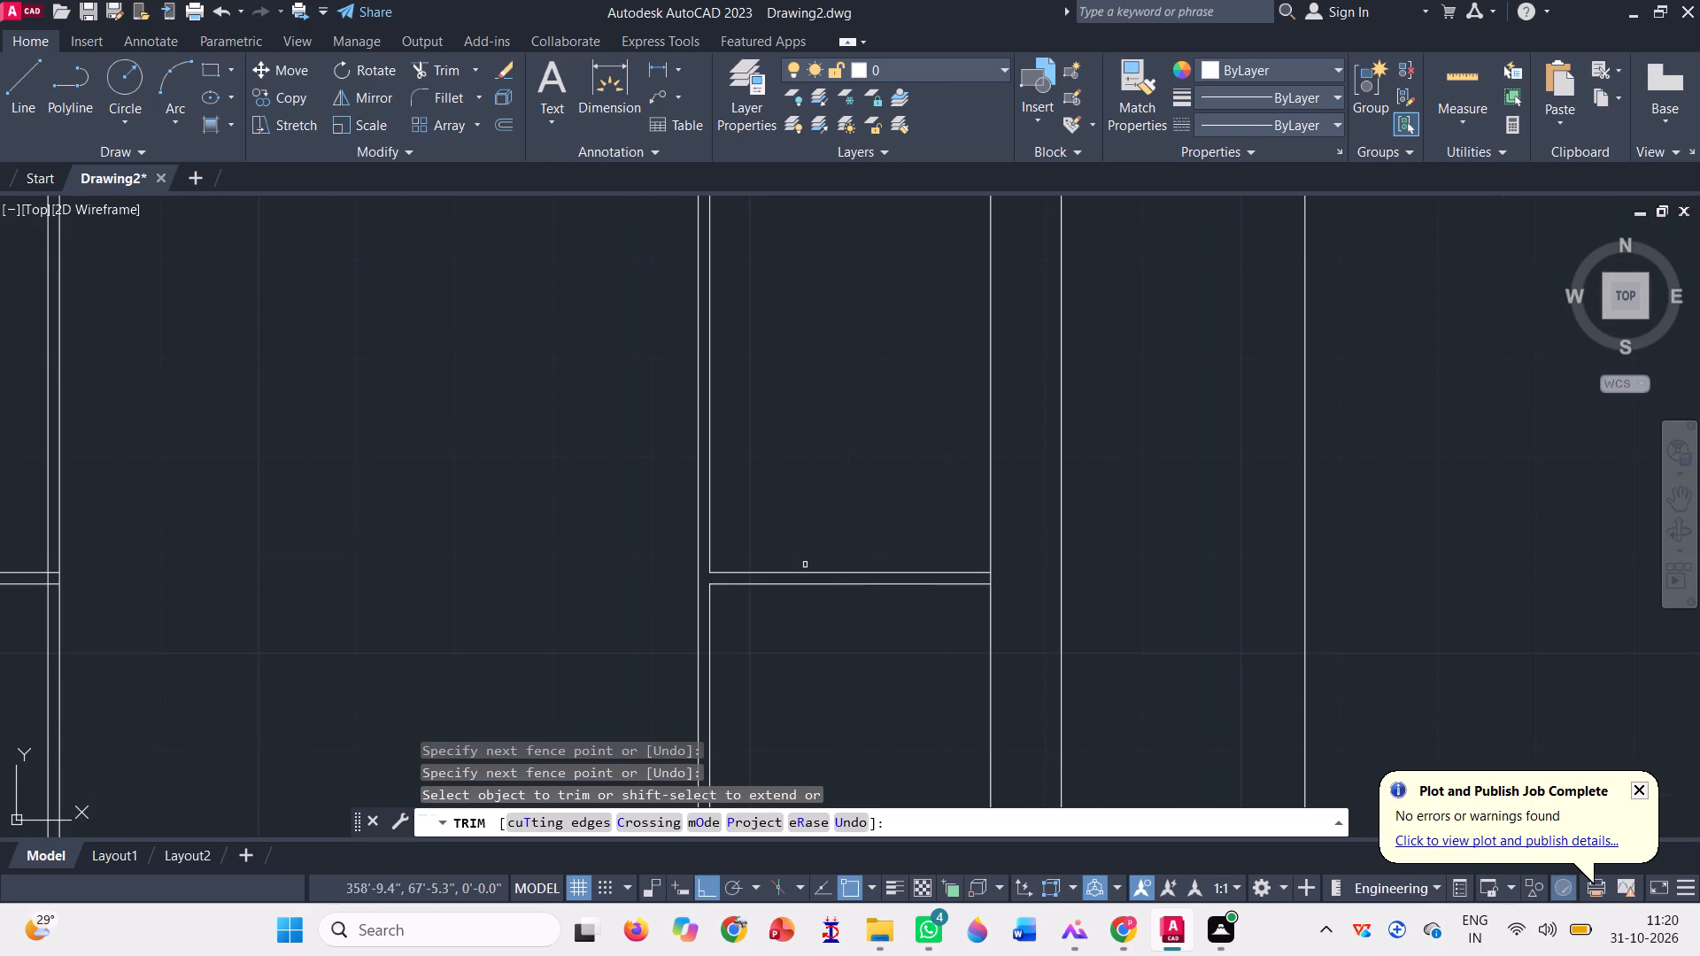
{"action": "key", "text": "Escape"}
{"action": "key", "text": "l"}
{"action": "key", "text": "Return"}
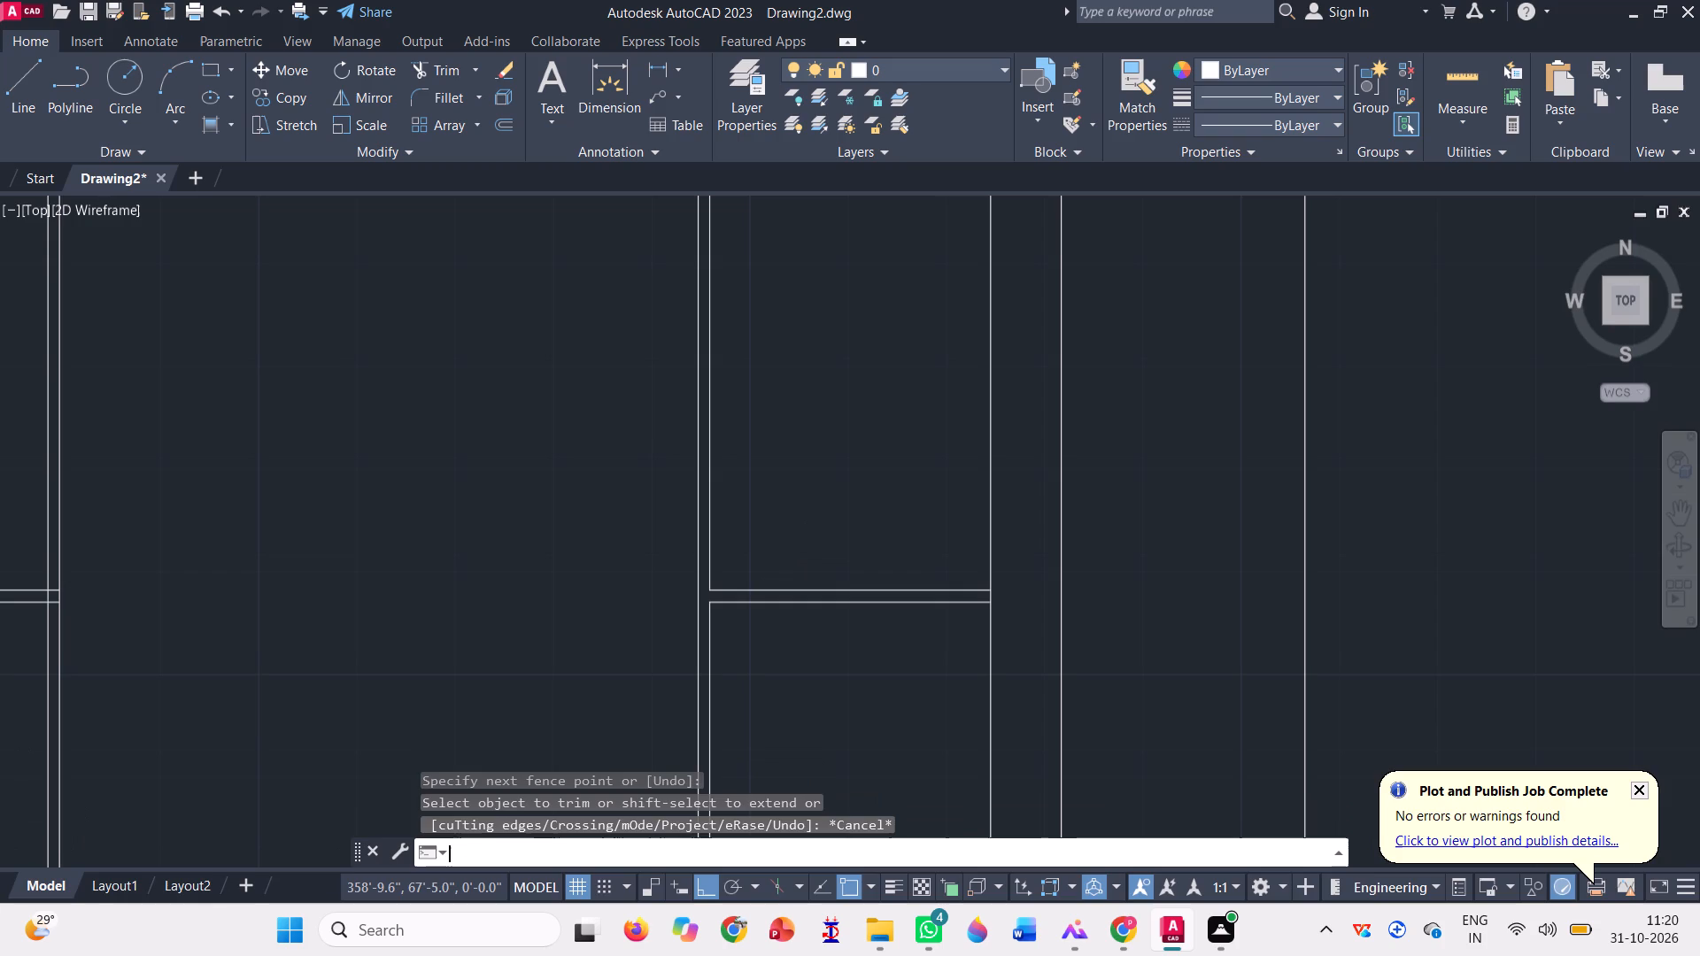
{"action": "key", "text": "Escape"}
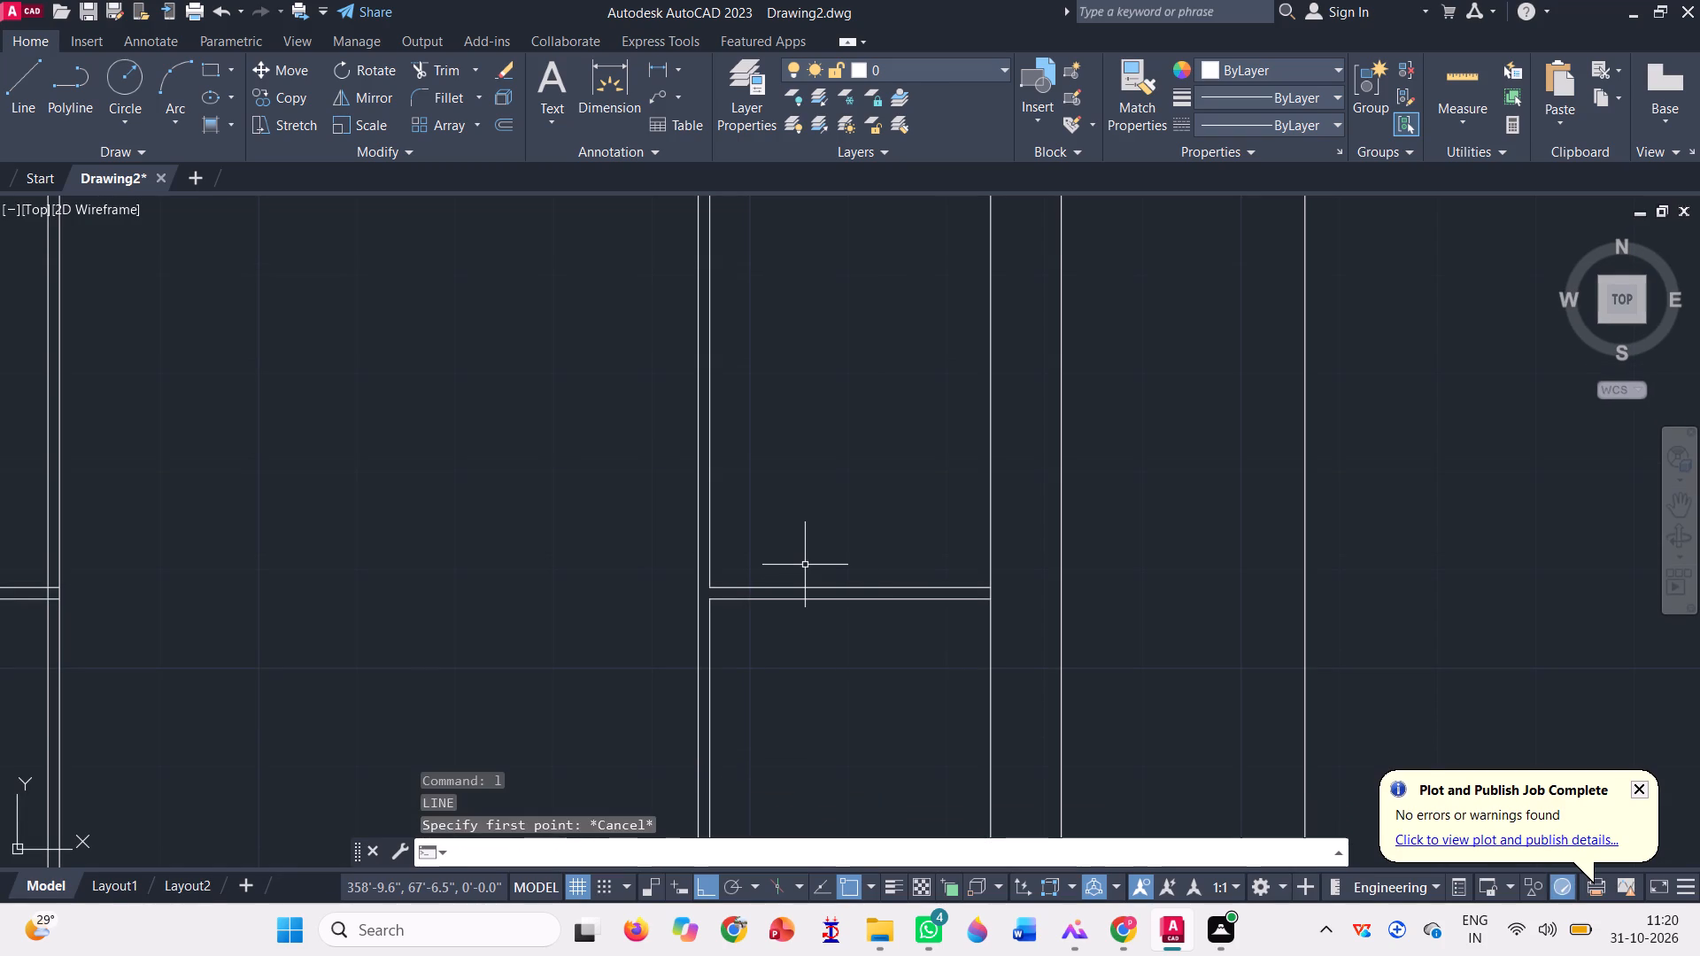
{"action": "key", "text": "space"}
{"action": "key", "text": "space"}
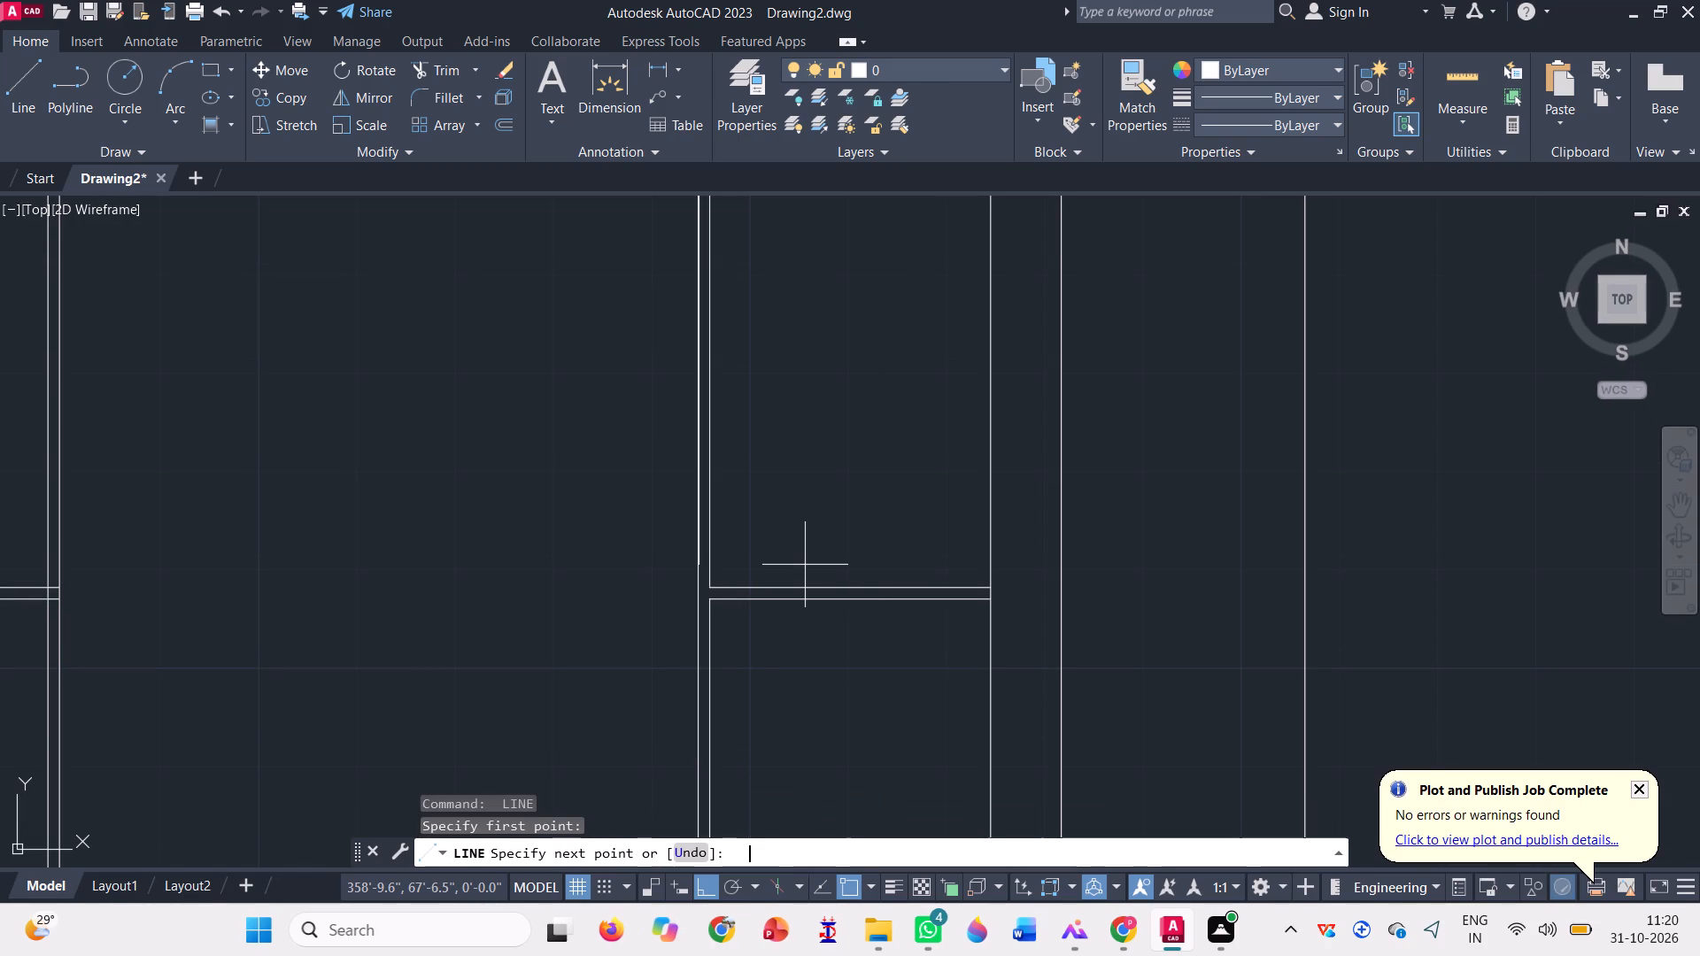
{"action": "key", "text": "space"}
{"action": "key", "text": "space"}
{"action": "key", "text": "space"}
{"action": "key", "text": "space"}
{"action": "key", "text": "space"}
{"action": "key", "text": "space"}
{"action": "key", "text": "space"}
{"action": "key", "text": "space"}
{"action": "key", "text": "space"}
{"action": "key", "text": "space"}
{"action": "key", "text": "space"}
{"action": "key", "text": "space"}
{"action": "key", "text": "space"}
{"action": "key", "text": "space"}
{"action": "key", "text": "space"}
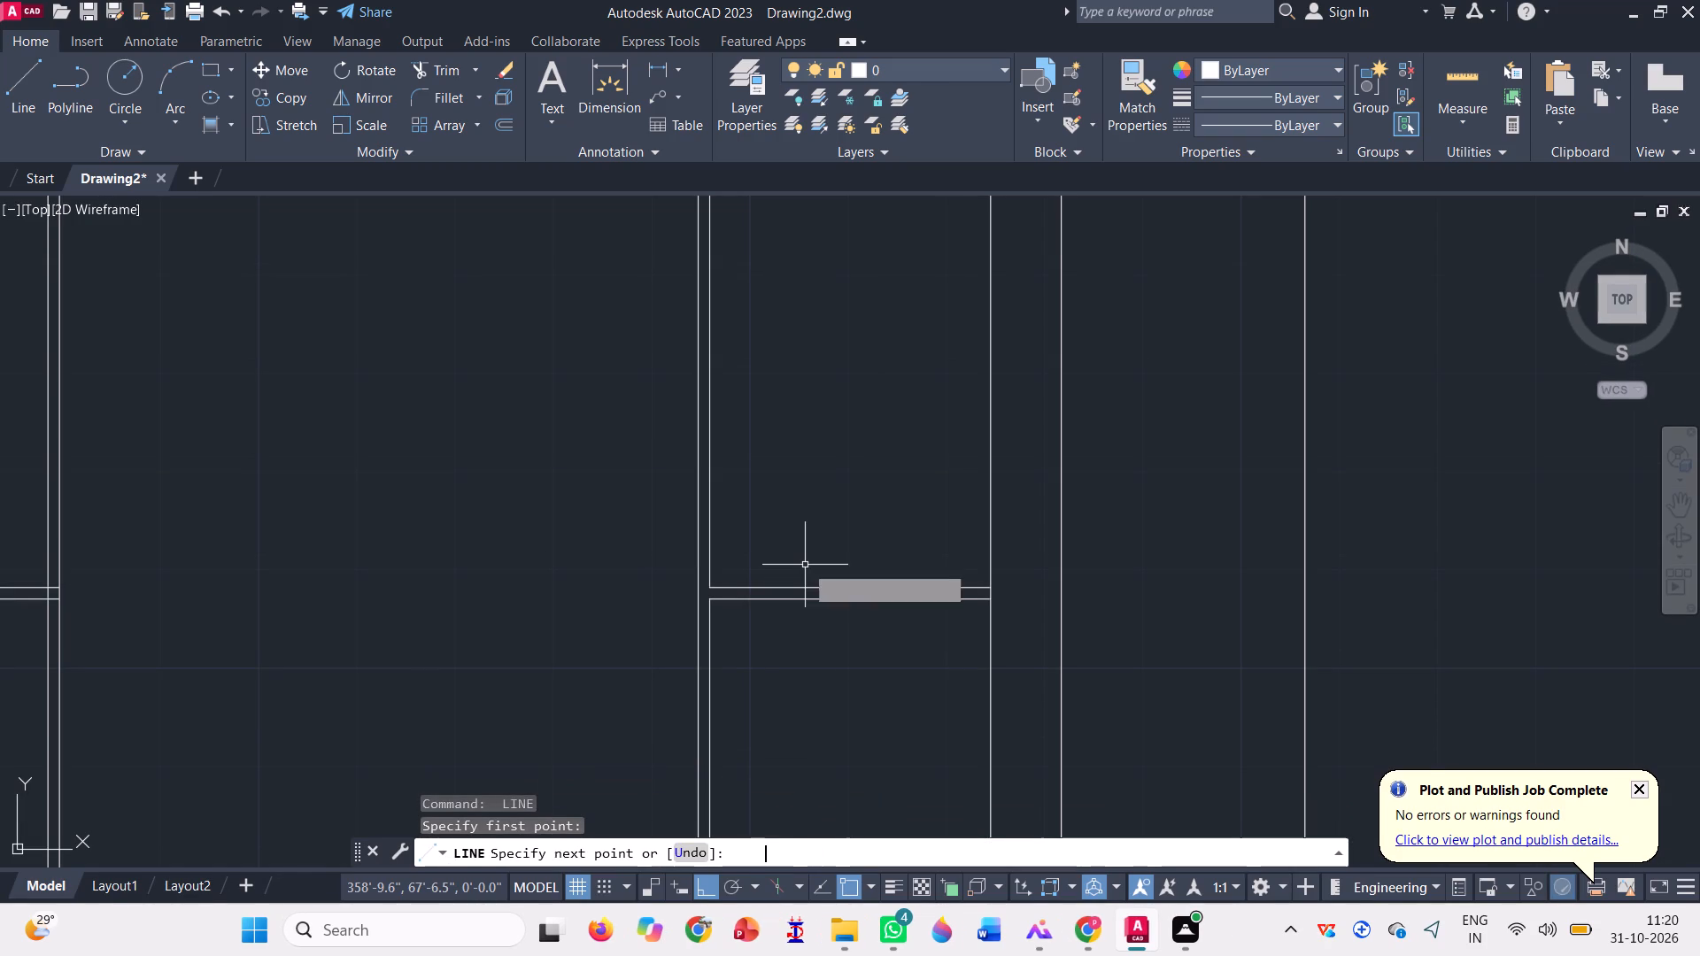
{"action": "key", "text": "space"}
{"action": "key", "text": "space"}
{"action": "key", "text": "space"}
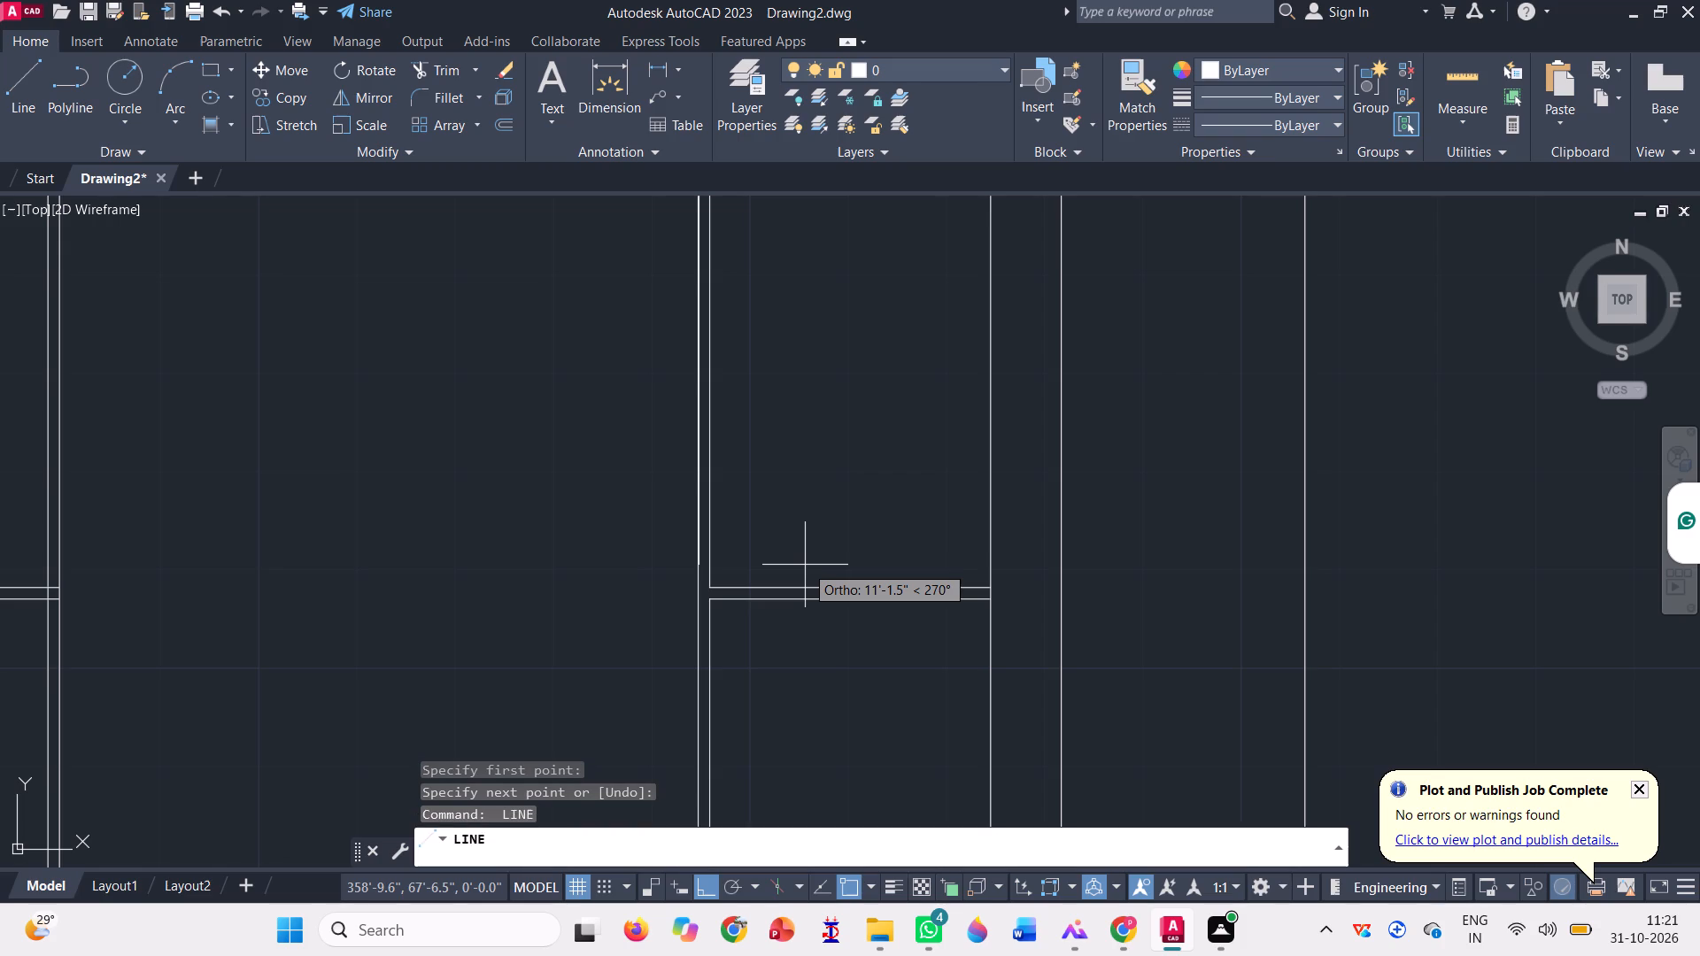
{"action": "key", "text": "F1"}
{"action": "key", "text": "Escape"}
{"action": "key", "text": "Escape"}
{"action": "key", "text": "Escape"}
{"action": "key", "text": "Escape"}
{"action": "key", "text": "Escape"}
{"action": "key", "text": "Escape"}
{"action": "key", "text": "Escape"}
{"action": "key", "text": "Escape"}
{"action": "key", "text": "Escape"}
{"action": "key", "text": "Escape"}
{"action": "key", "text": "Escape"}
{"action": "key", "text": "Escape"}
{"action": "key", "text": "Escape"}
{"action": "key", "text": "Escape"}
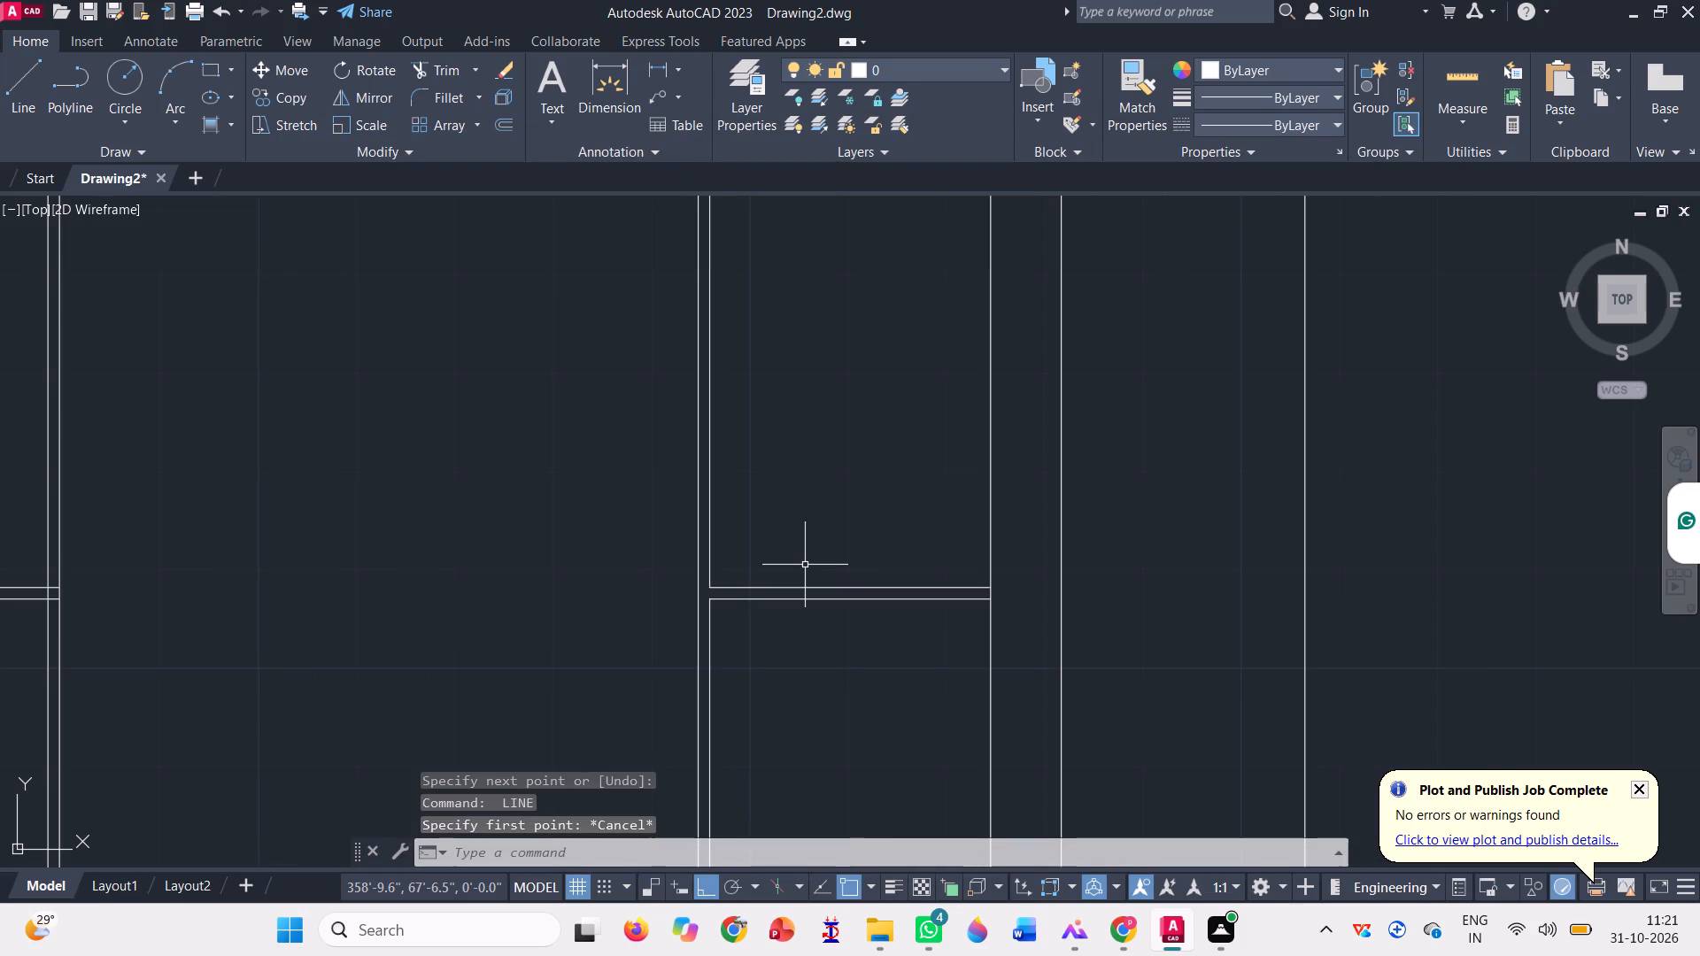
Trim the overlapping segments where the lower left horizontal bar meets the left vertical pair, leaving an open T-junction.
{"action": "left_click", "coordinate": [430, 76]}
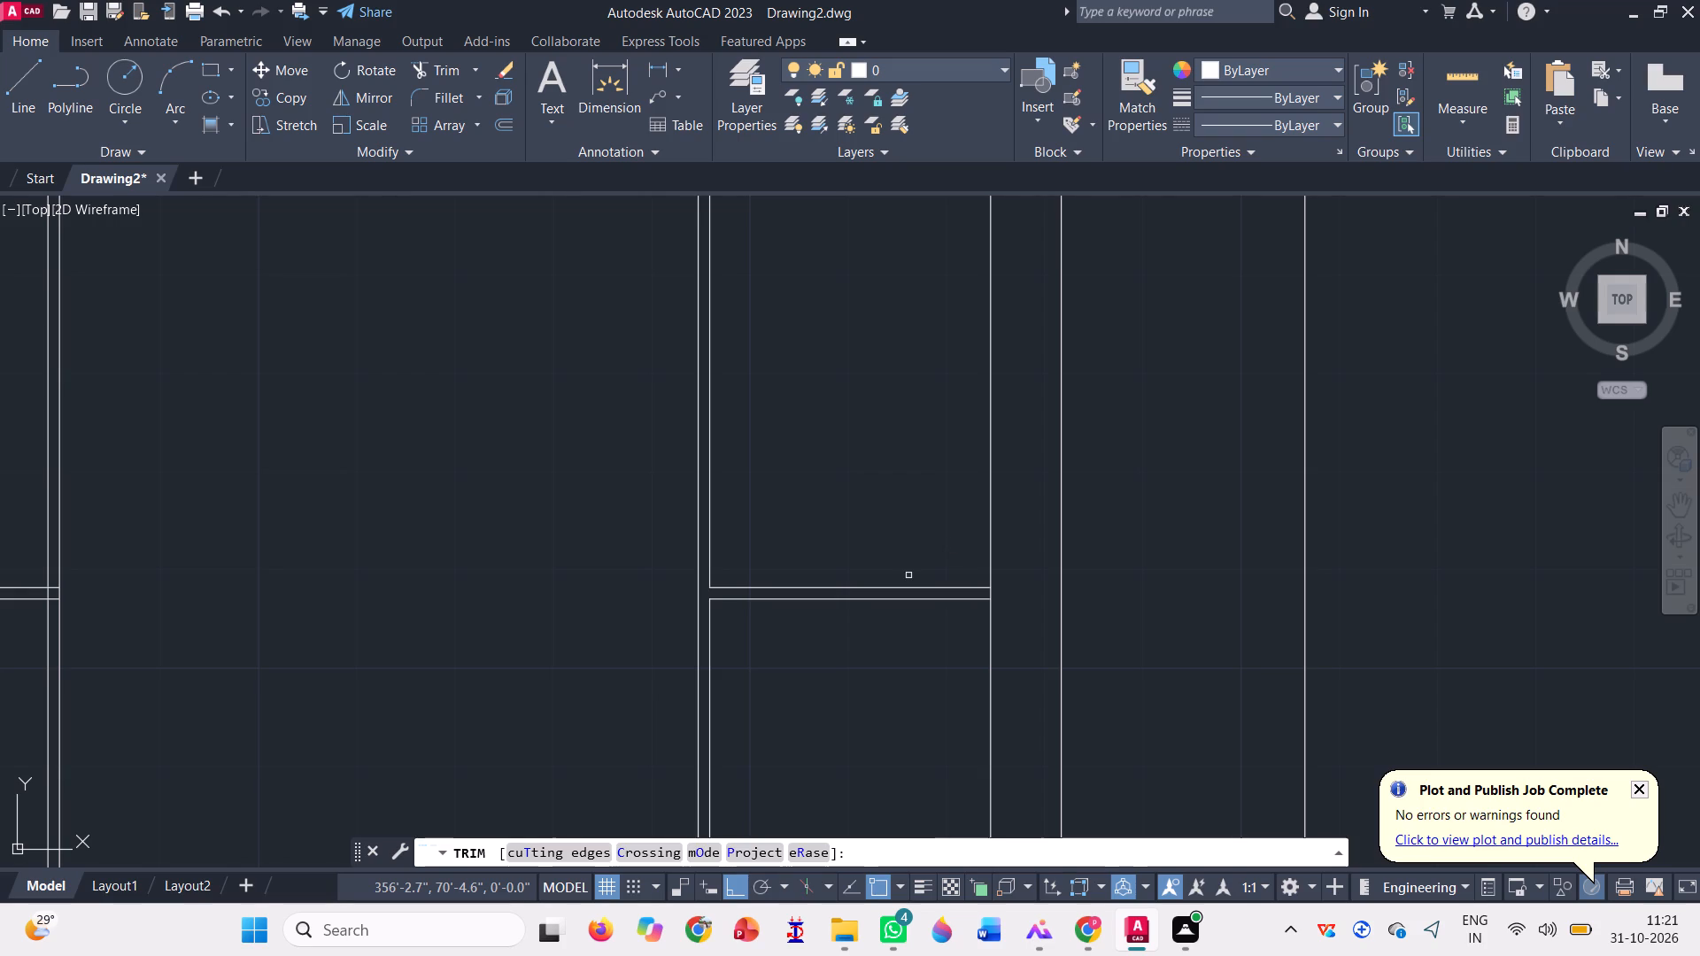
{"action": "scroll", "coordinate": [908, 575], "scroll_direction": "down", "scroll_amount": 2}
{"action": "scroll", "coordinate": [591, 584], "scroll_direction": "up", "scroll_amount": 3}
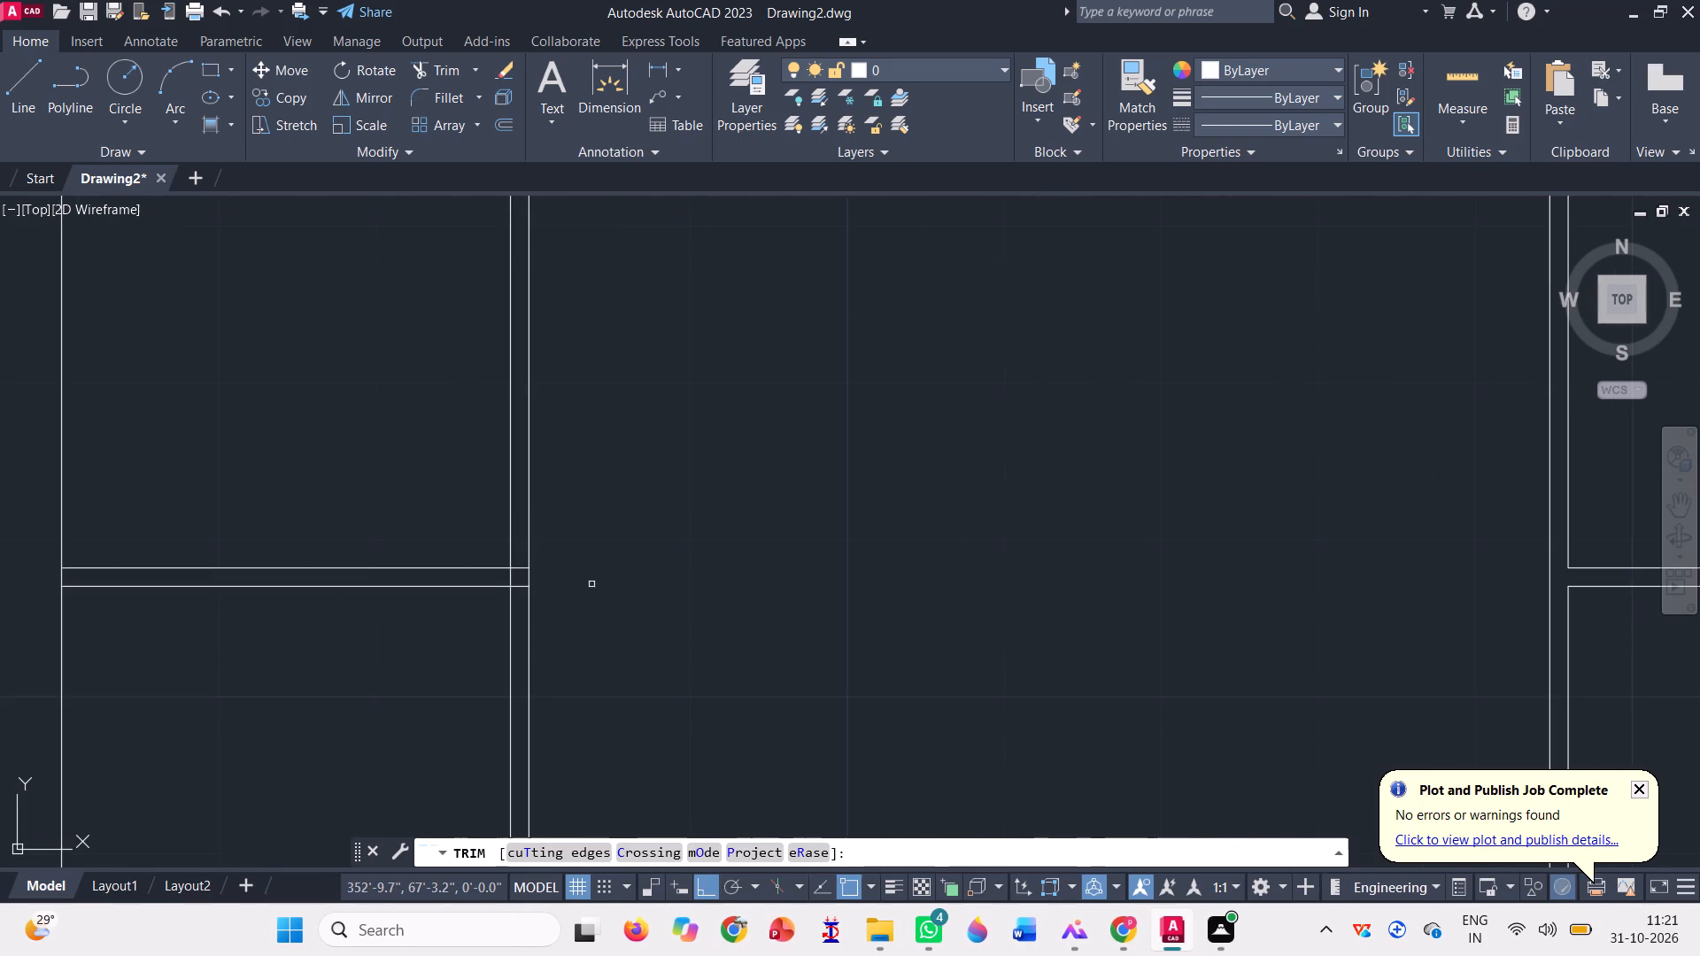
{"action": "scroll", "coordinate": [506, 573], "scroll_direction": "up", "scroll_amount": 3}
{"action": "left_click", "coordinate": [526, 583]}
{"action": "left_click", "coordinate": [558, 542]}
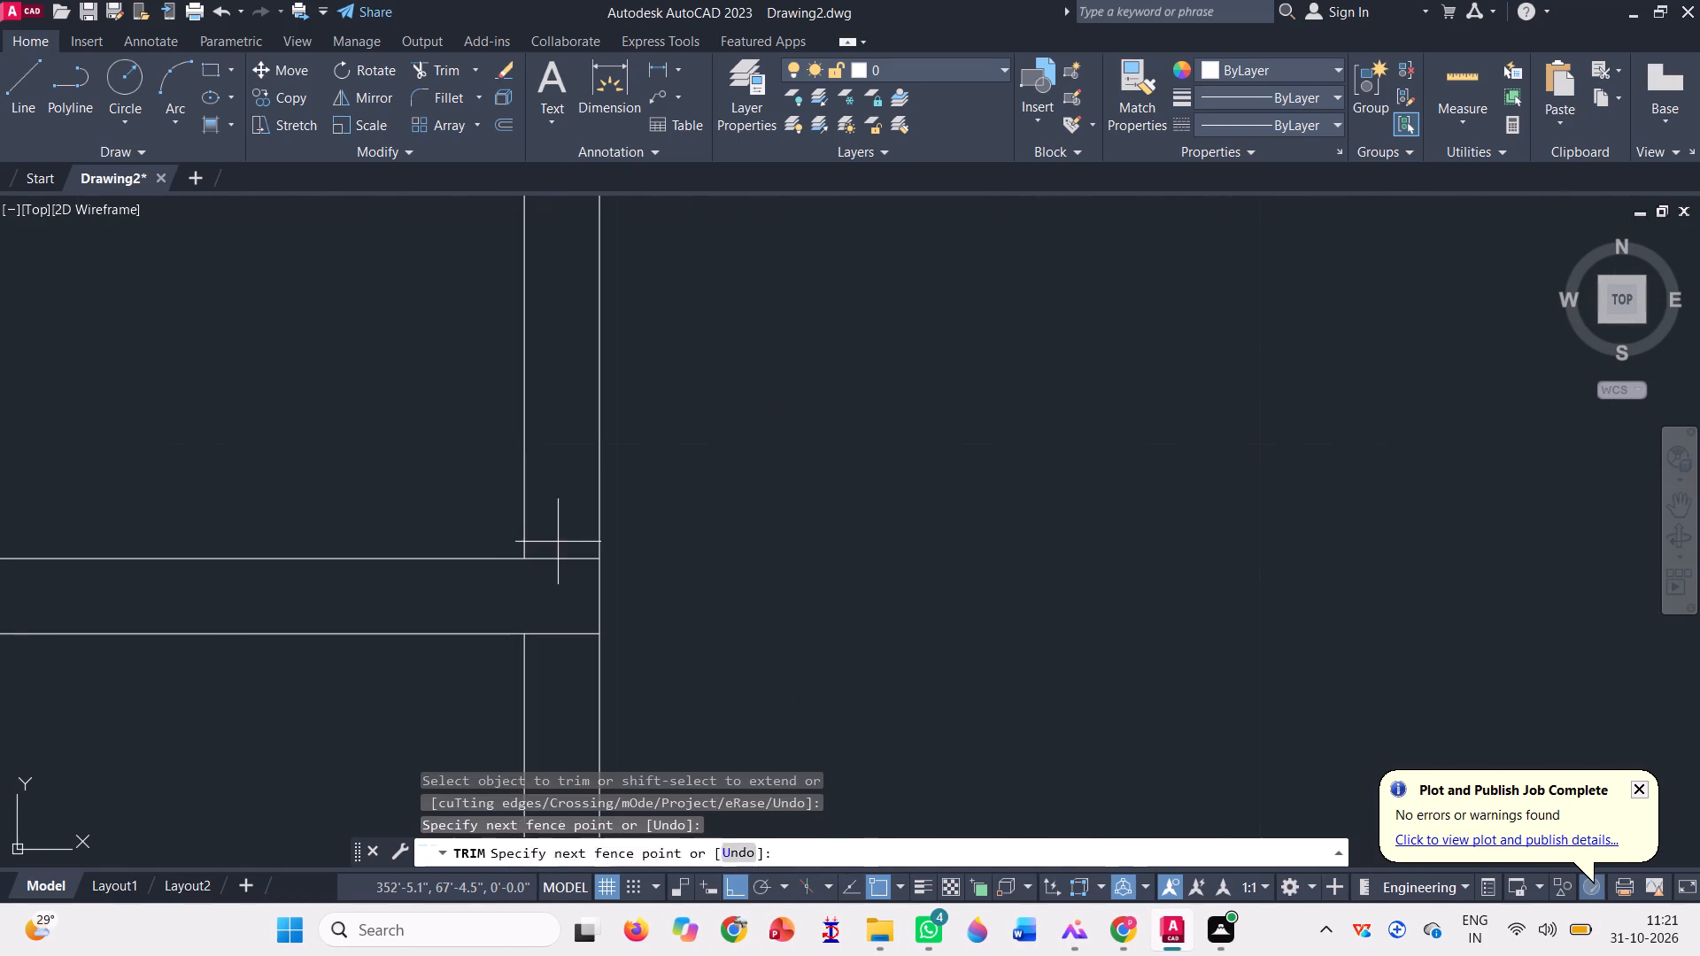
{"action": "left_click", "coordinate": [563, 641]}
{"action": "scroll", "coordinate": [566, 644], "scroll_direction": "down", "scroll_amount": 5}
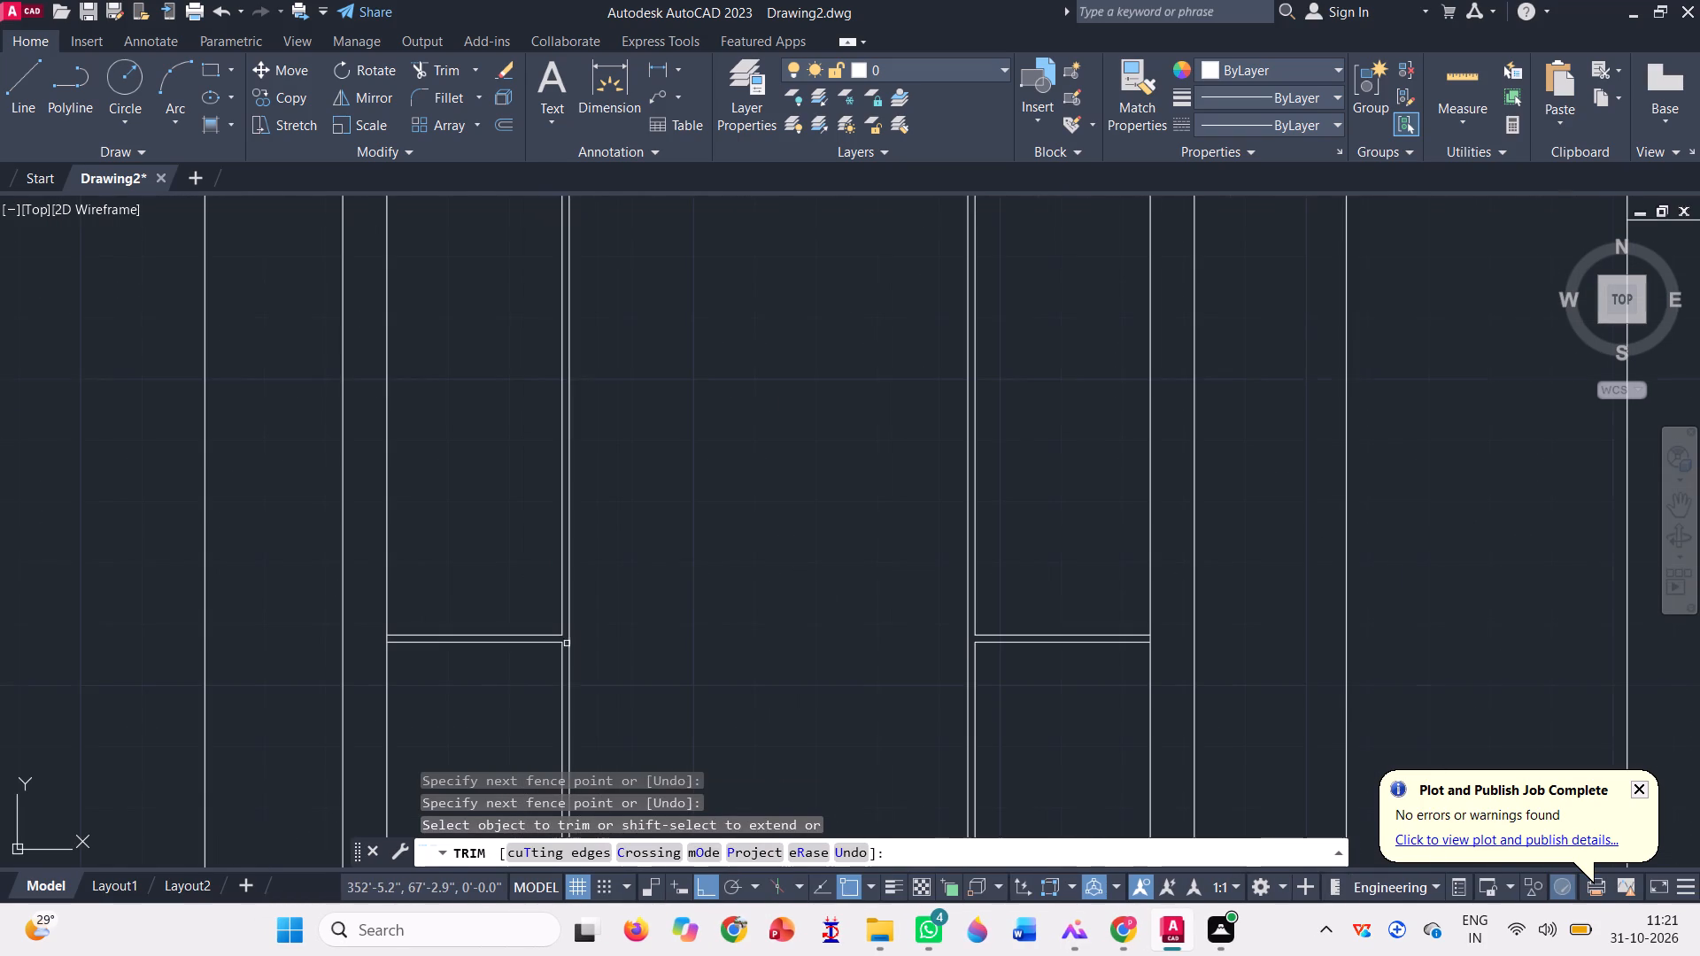
{"action": "scroll", "coordinate": [637, 682], "scroll_direction": "down", "scroll_amount": 2}
{"action": "key", "text": "Escape"}
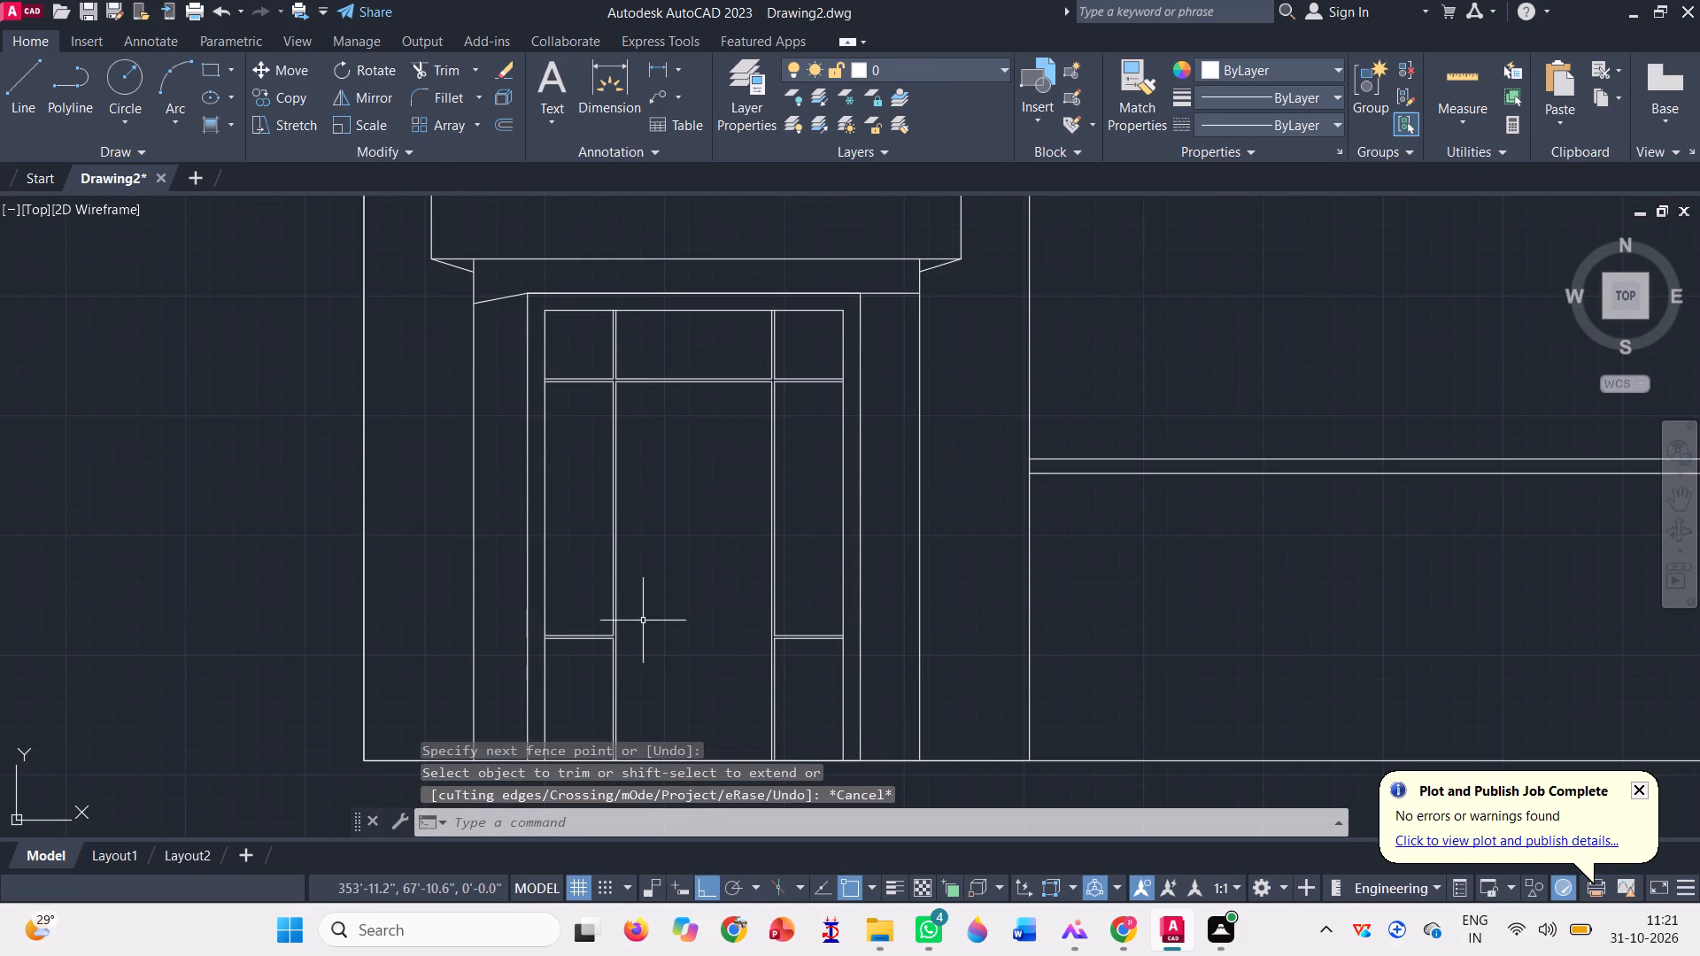
Draw a vertical construction line up the middle panel from the midpoint of its base, ending below the upper horizontal bar.
{"action": "scroll", "coordinate": [640, 621], "scroll_direction": "down", "scroll_amount": 1}
{"action": "scroll", "coordinate": [708, 637], "scroll_direction": "up", "scroll_amount": 1}
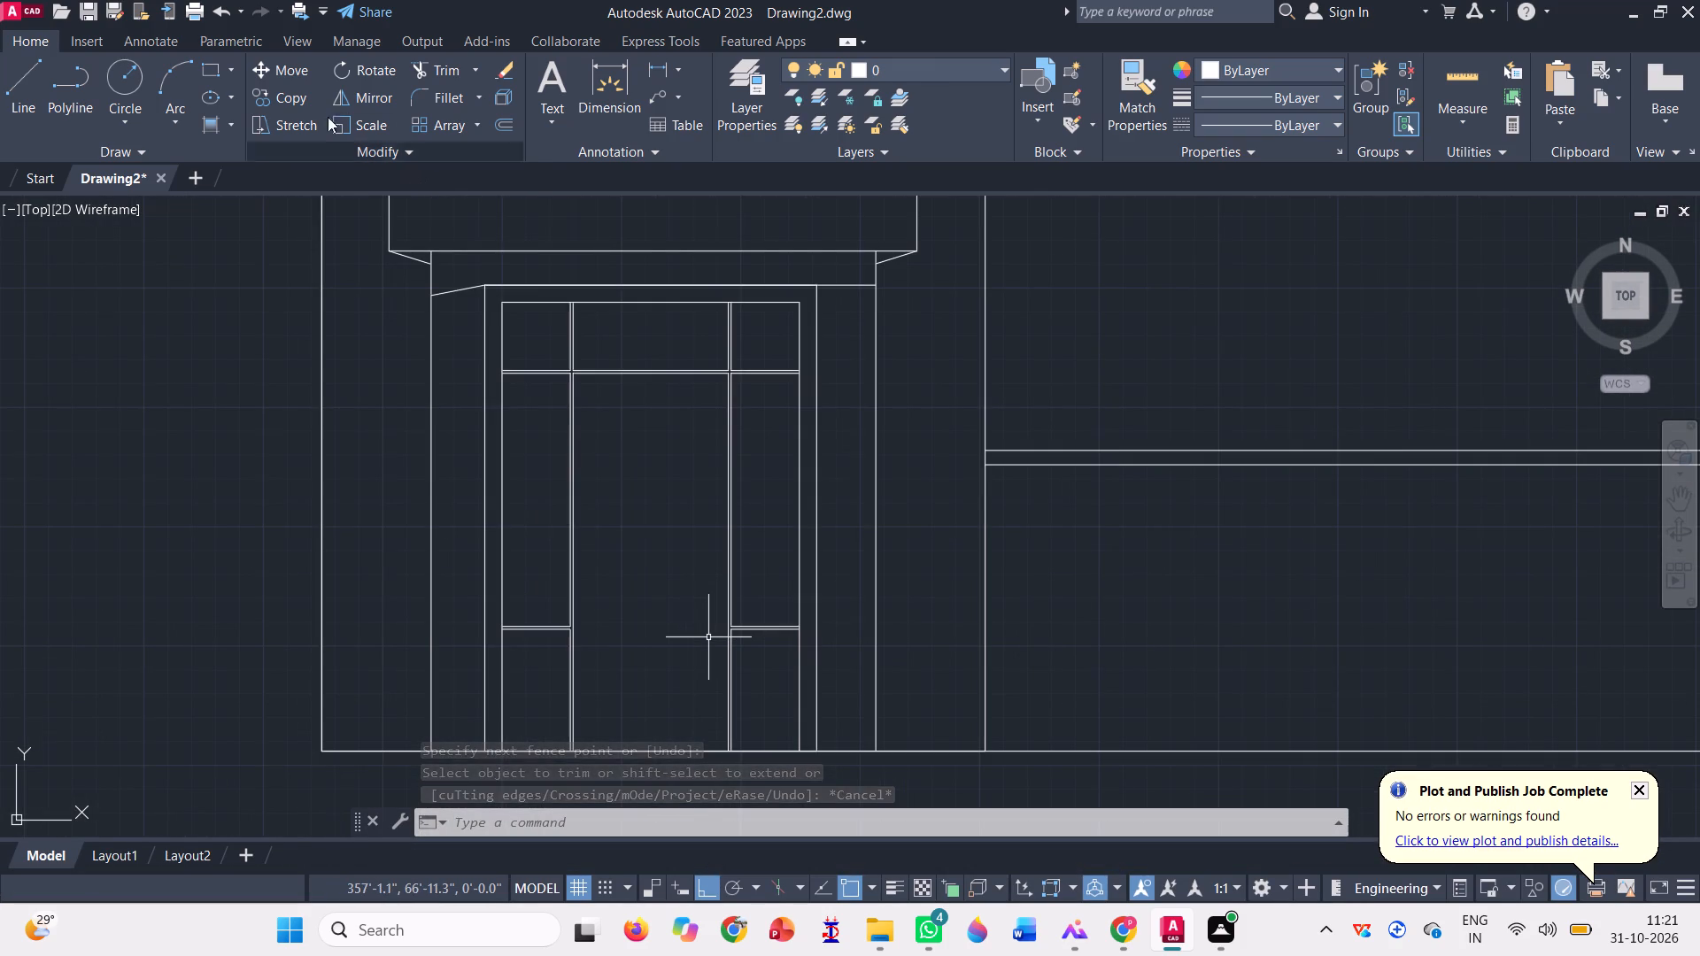
{"action": "left_click", "coordinate": [213, 73]}
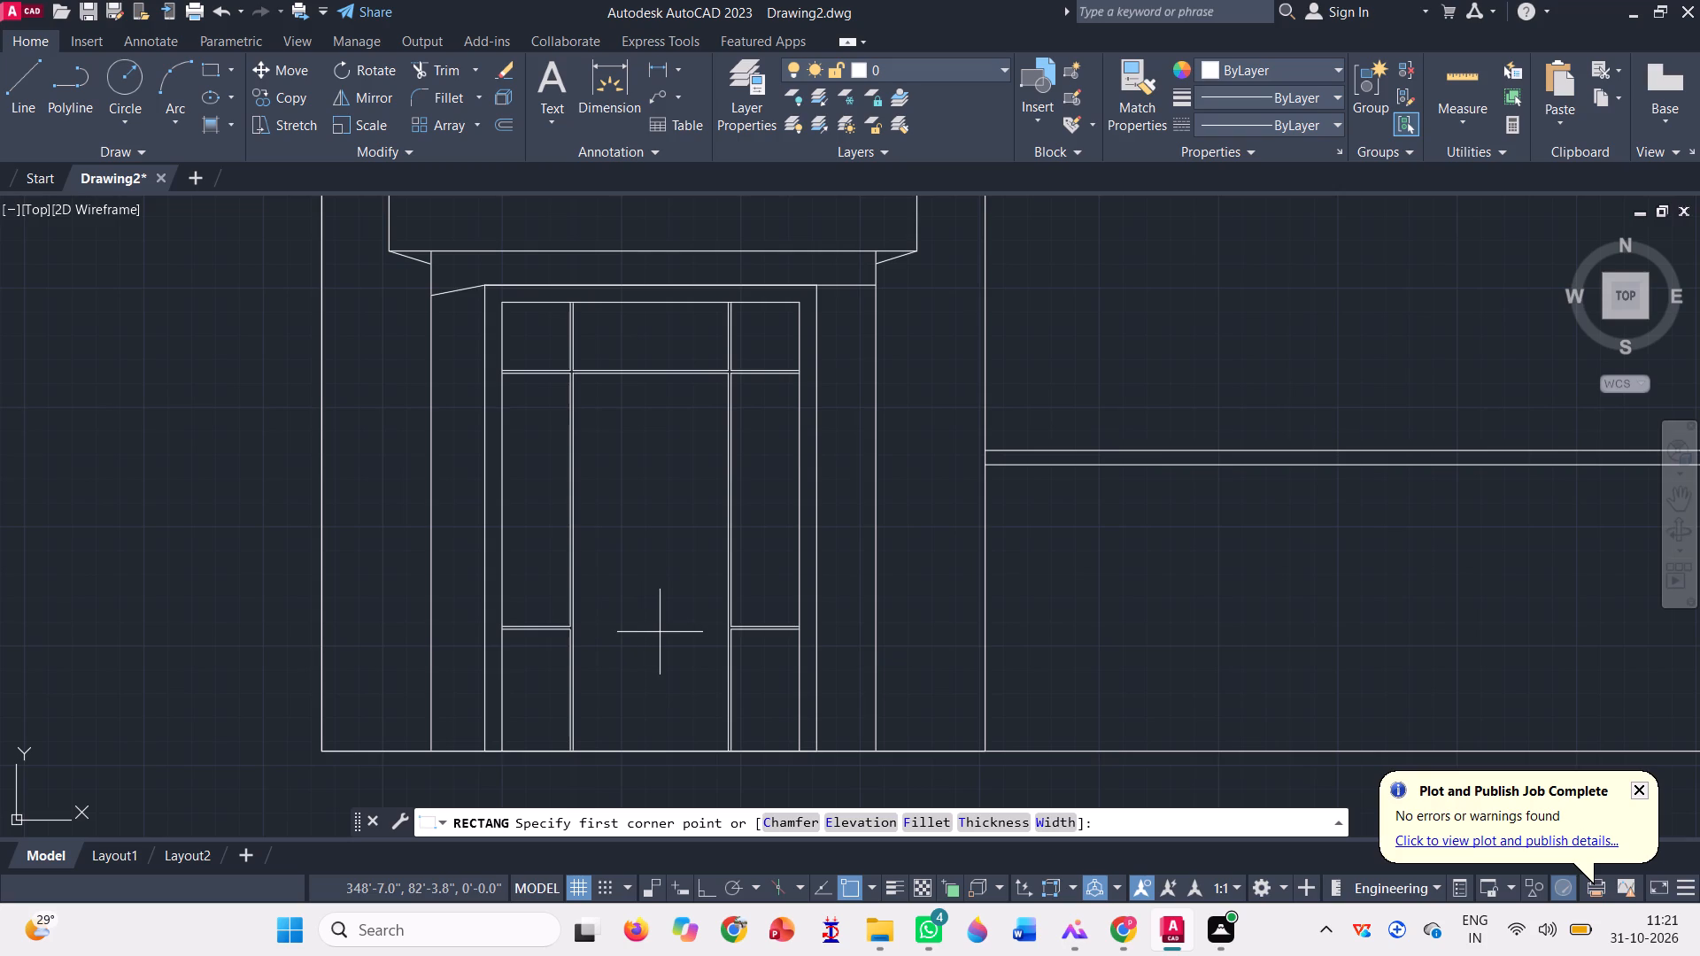
{"action": "key", "text": "Escape"}
{"action": "key", "text": "l"}
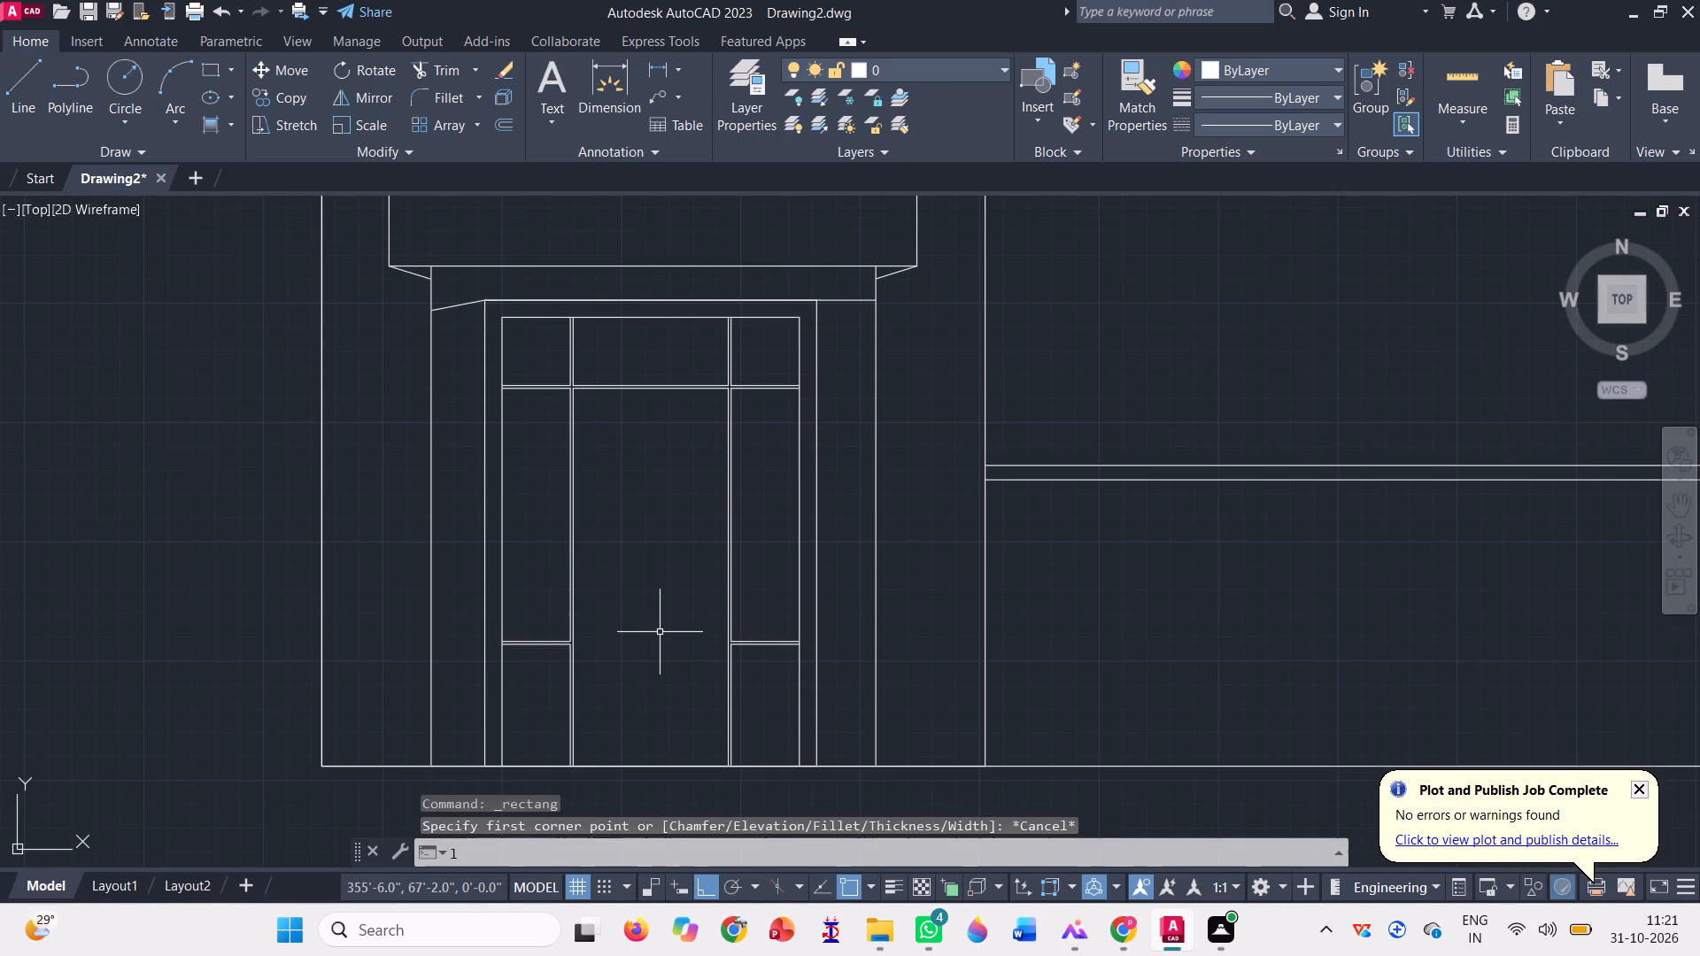
{"action": "key", "text": "Return"}
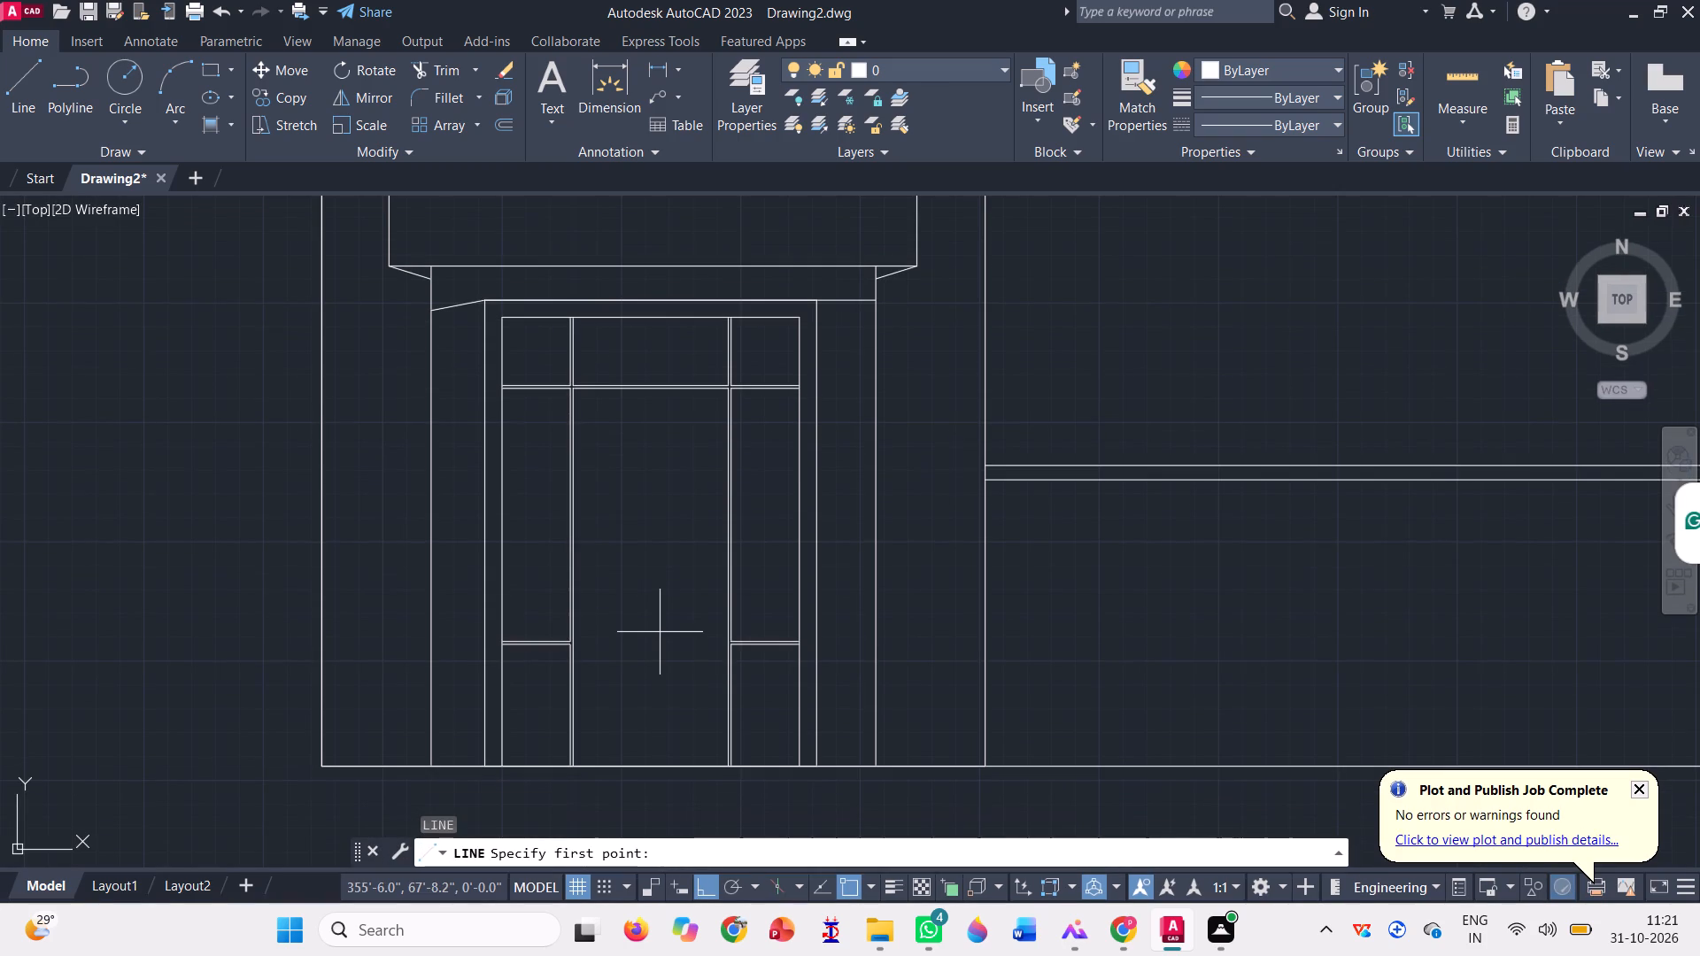
{"action": "left_click", "coordinate": [647, 766]}
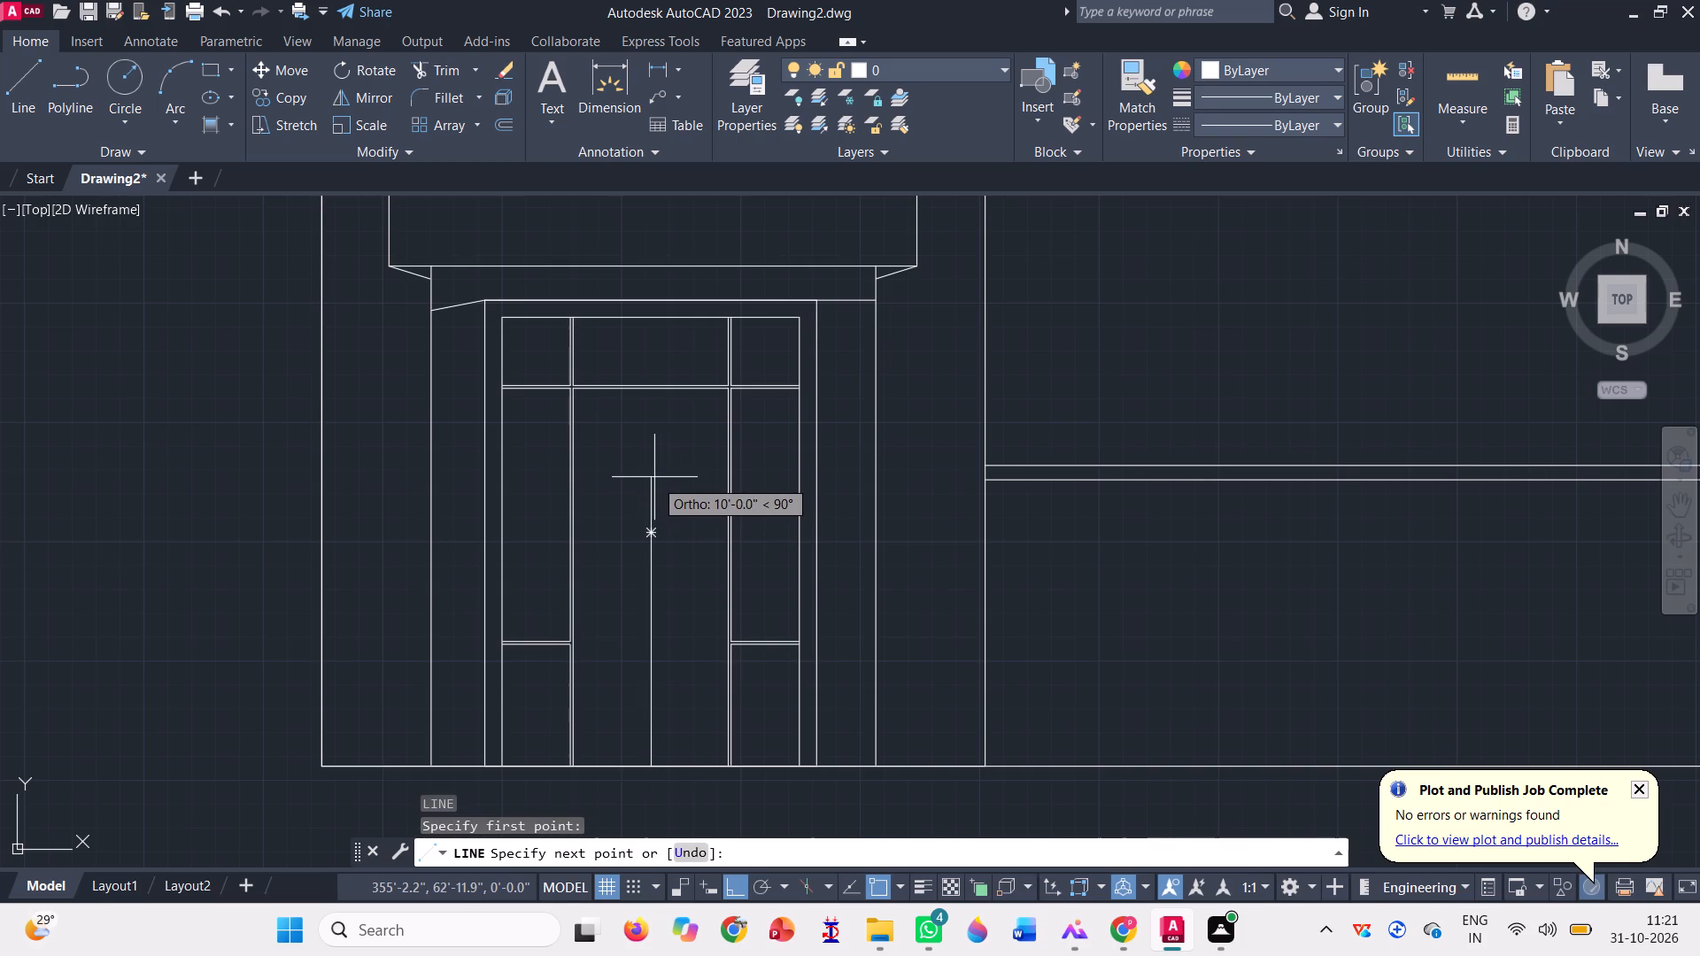
{"action": "left_click", "coordinate": [651, 448]}
{"action": "key", "text": "space"}
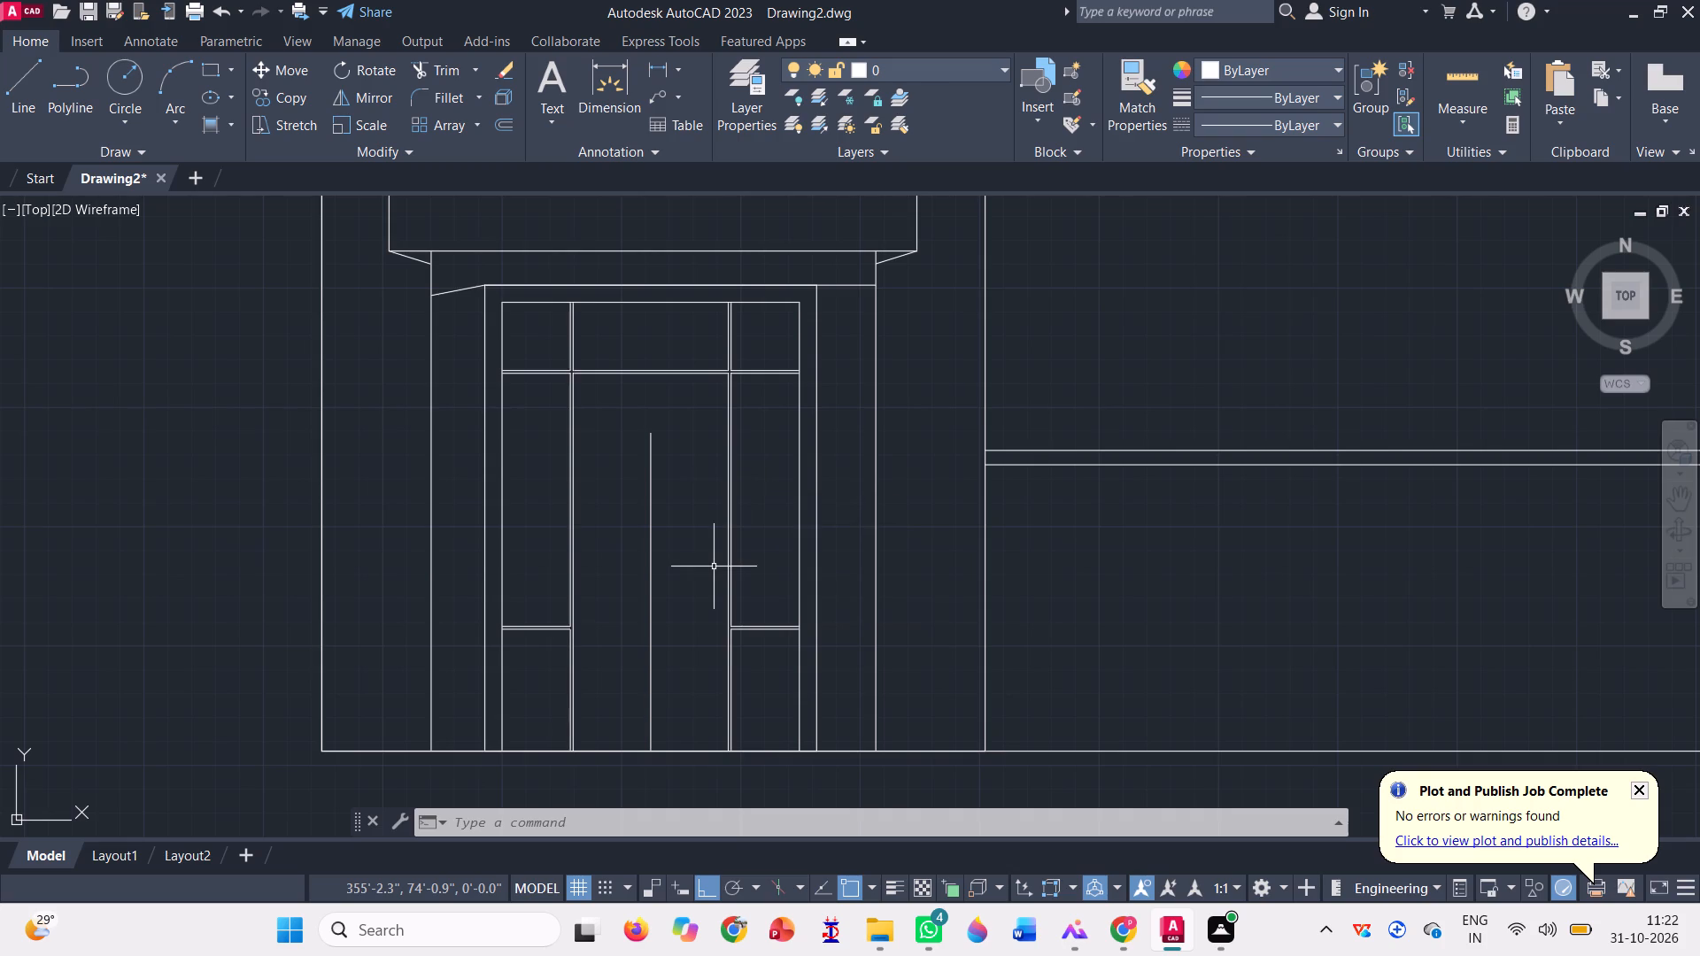
Draw a tall, narrow rectangle against the left side of the centre line, in the lower part of the middle panel.
{"action": "left_click", "coordinate": [204, 77]}
{"action": "scroll", "coordinate": [681, 681], "scroll_direction": "up", "scroll_amount": 1}
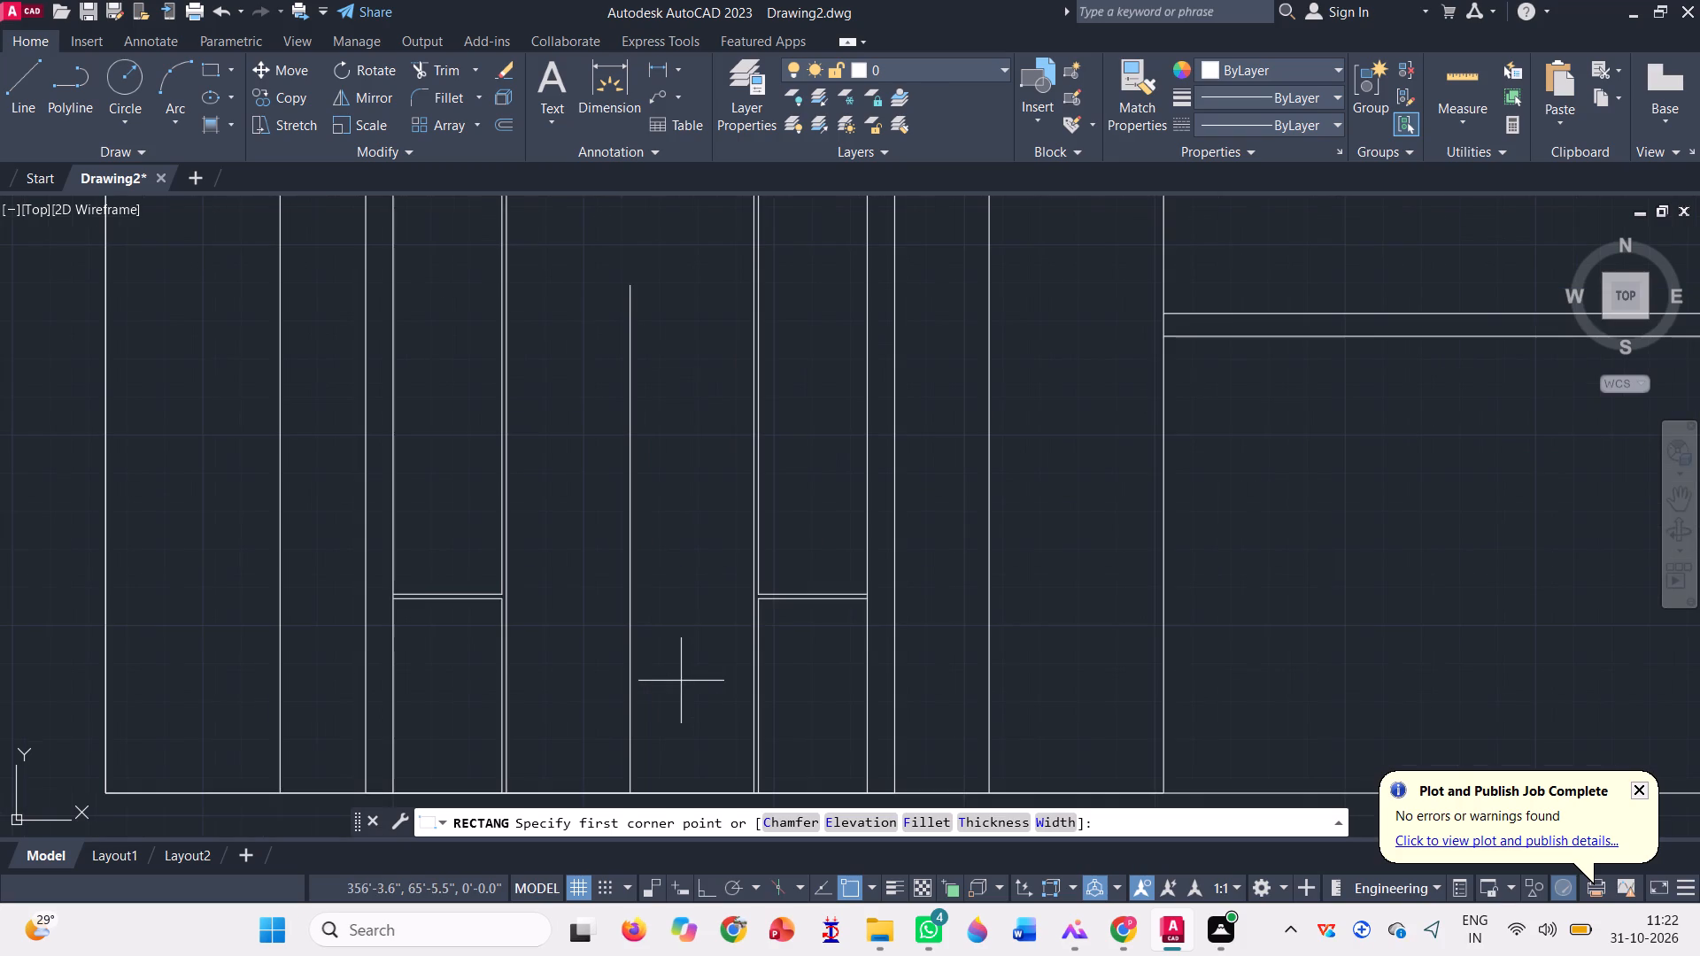
{"action": "left_click", "coordinate": [621, 737]}
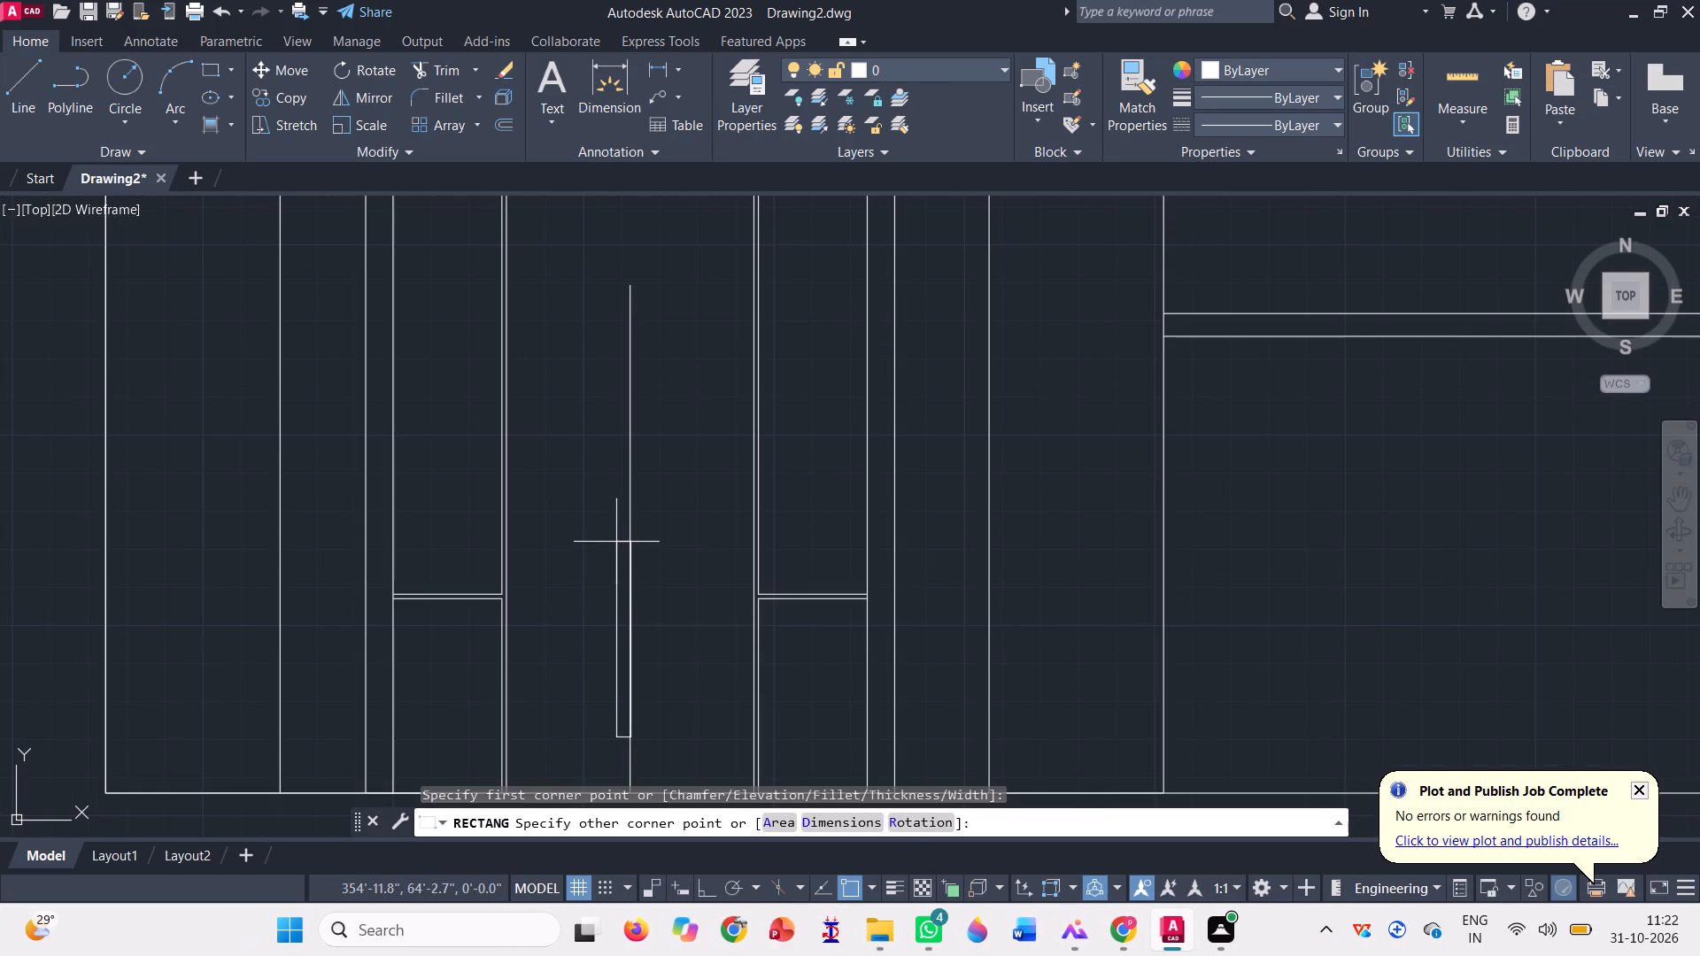
{"action": "scroll", "coordinate": [606, 546], "scroll_direction": "up", "scroll_amount": 3}
{"action": "scroll", "coordinate": [583, 523], "scroll_direction": "down", "scroll_amount": 3}
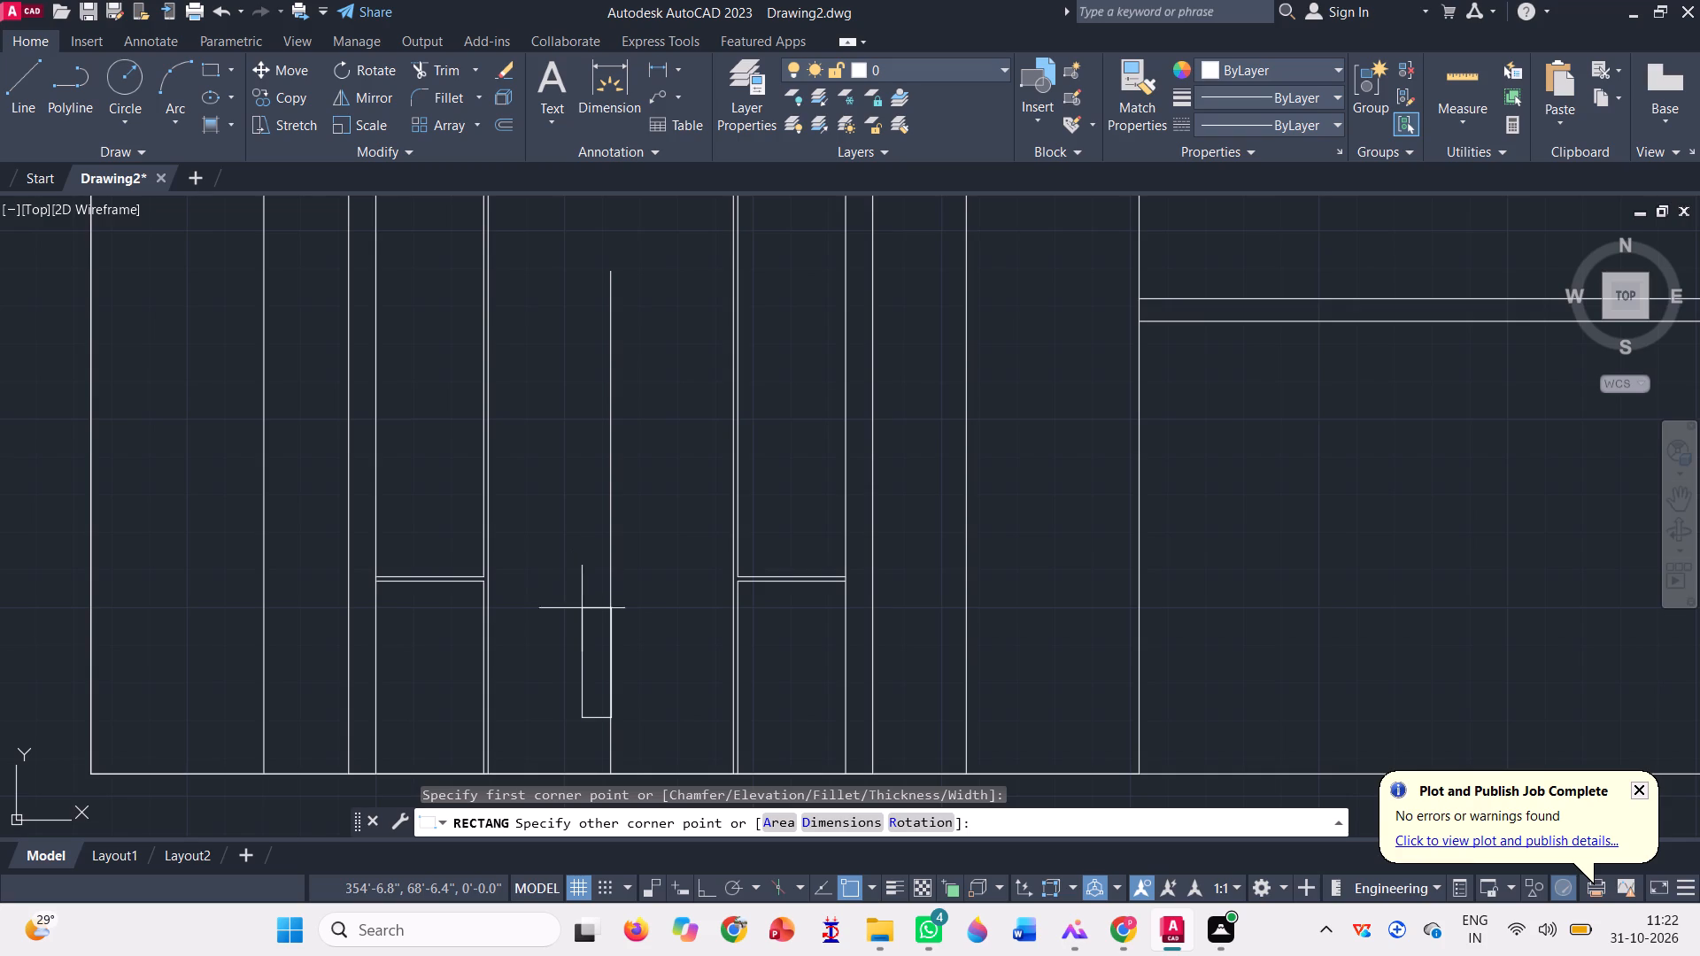
{"action": "scroll", "coordinate": [588, 620], "scroll_direction": "up", "scroll_amount": 3}
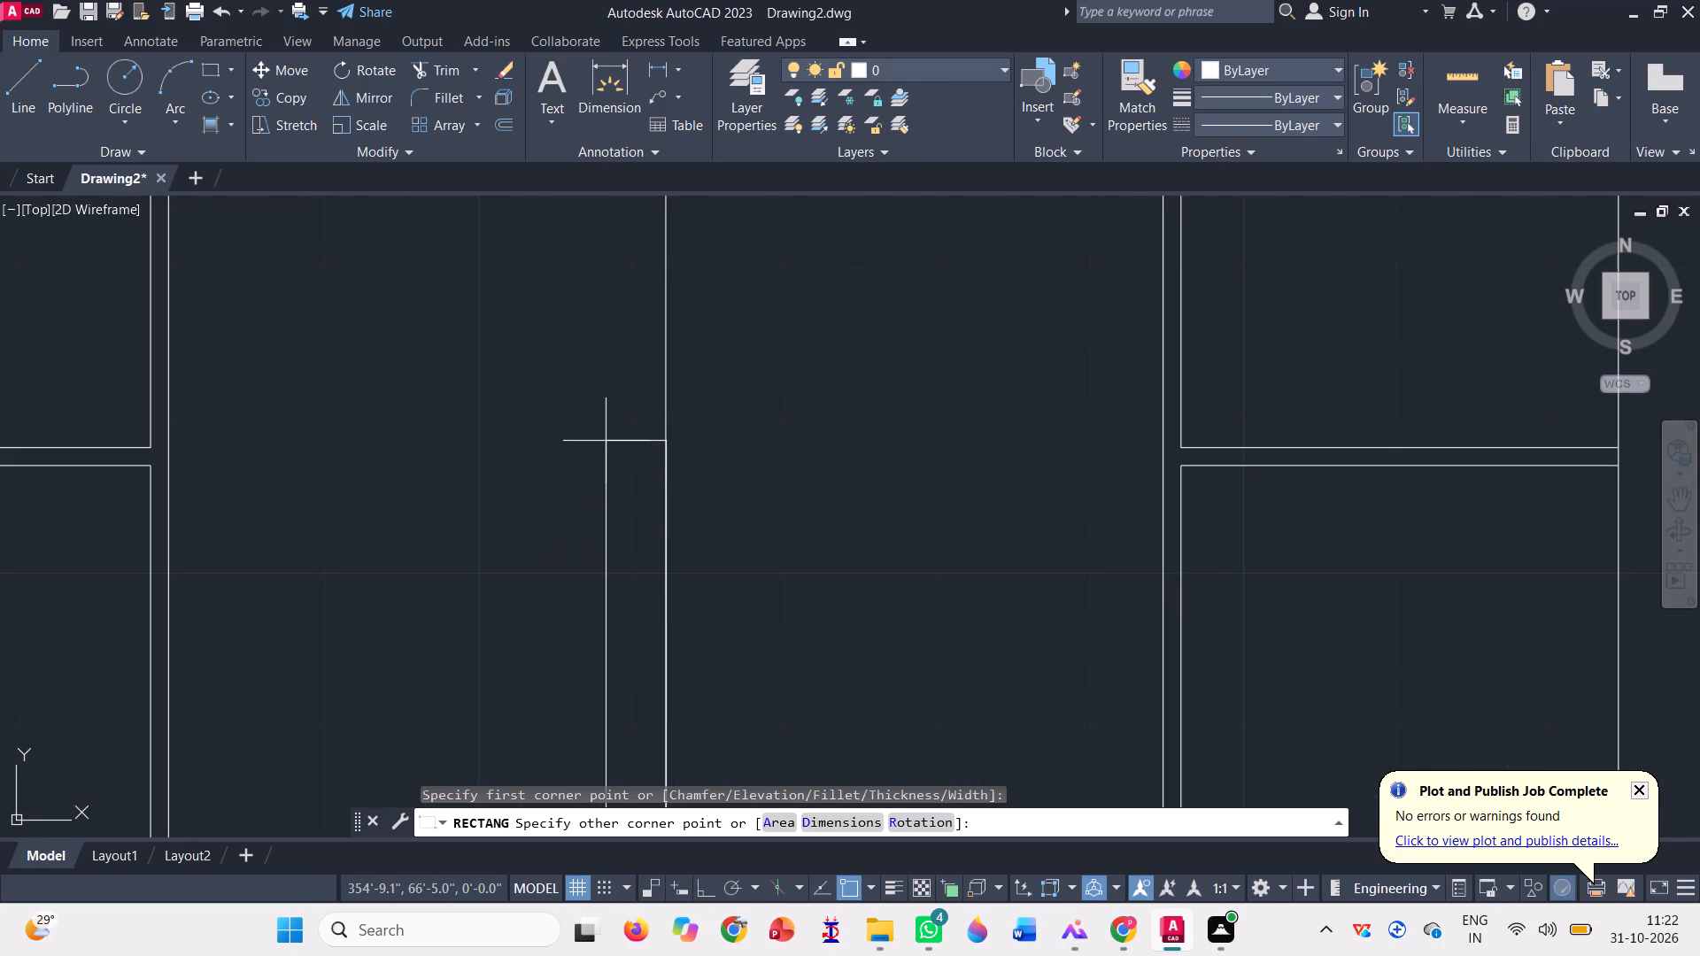
{"action": "left_click", "coordinate": [616, 441]}
{"action": "scroll", "coordinate": [621, 442], "scroll_direction": "down", "scroll_amount": 3}
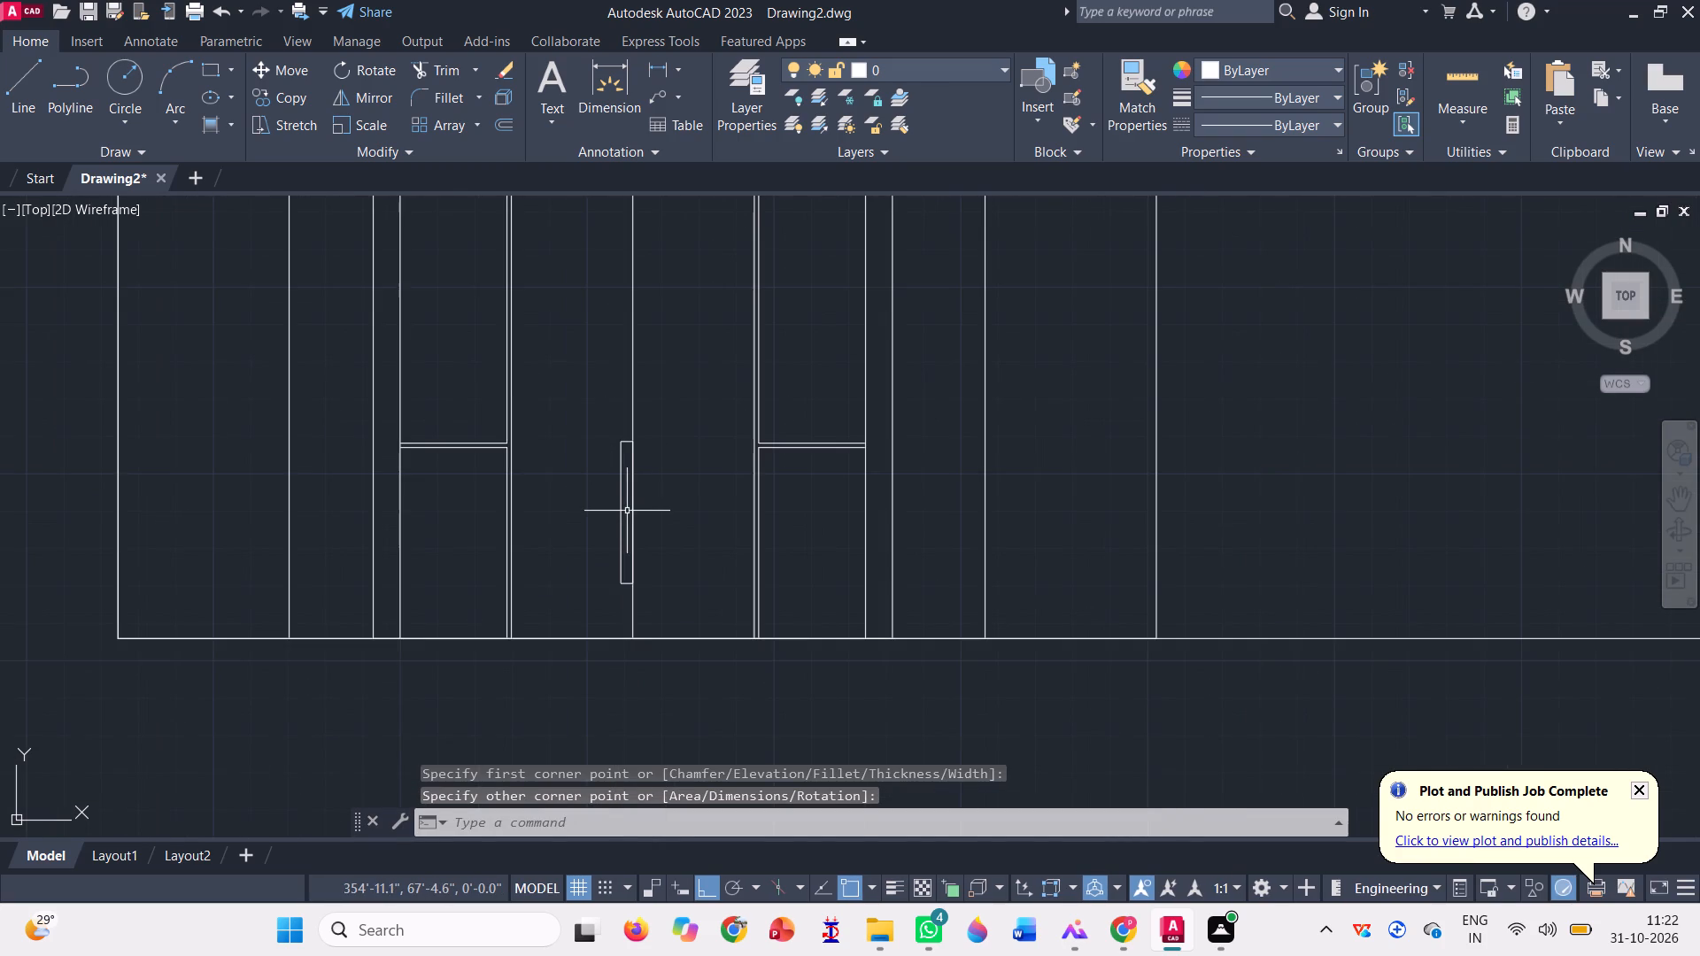
Move the narrow rectangle slightly left so a small gap separates it from the centre line.
{"action": "left_click", "coordinate": [628, 510]}
{"action": "left_click", "coordinate": [600, 480]}
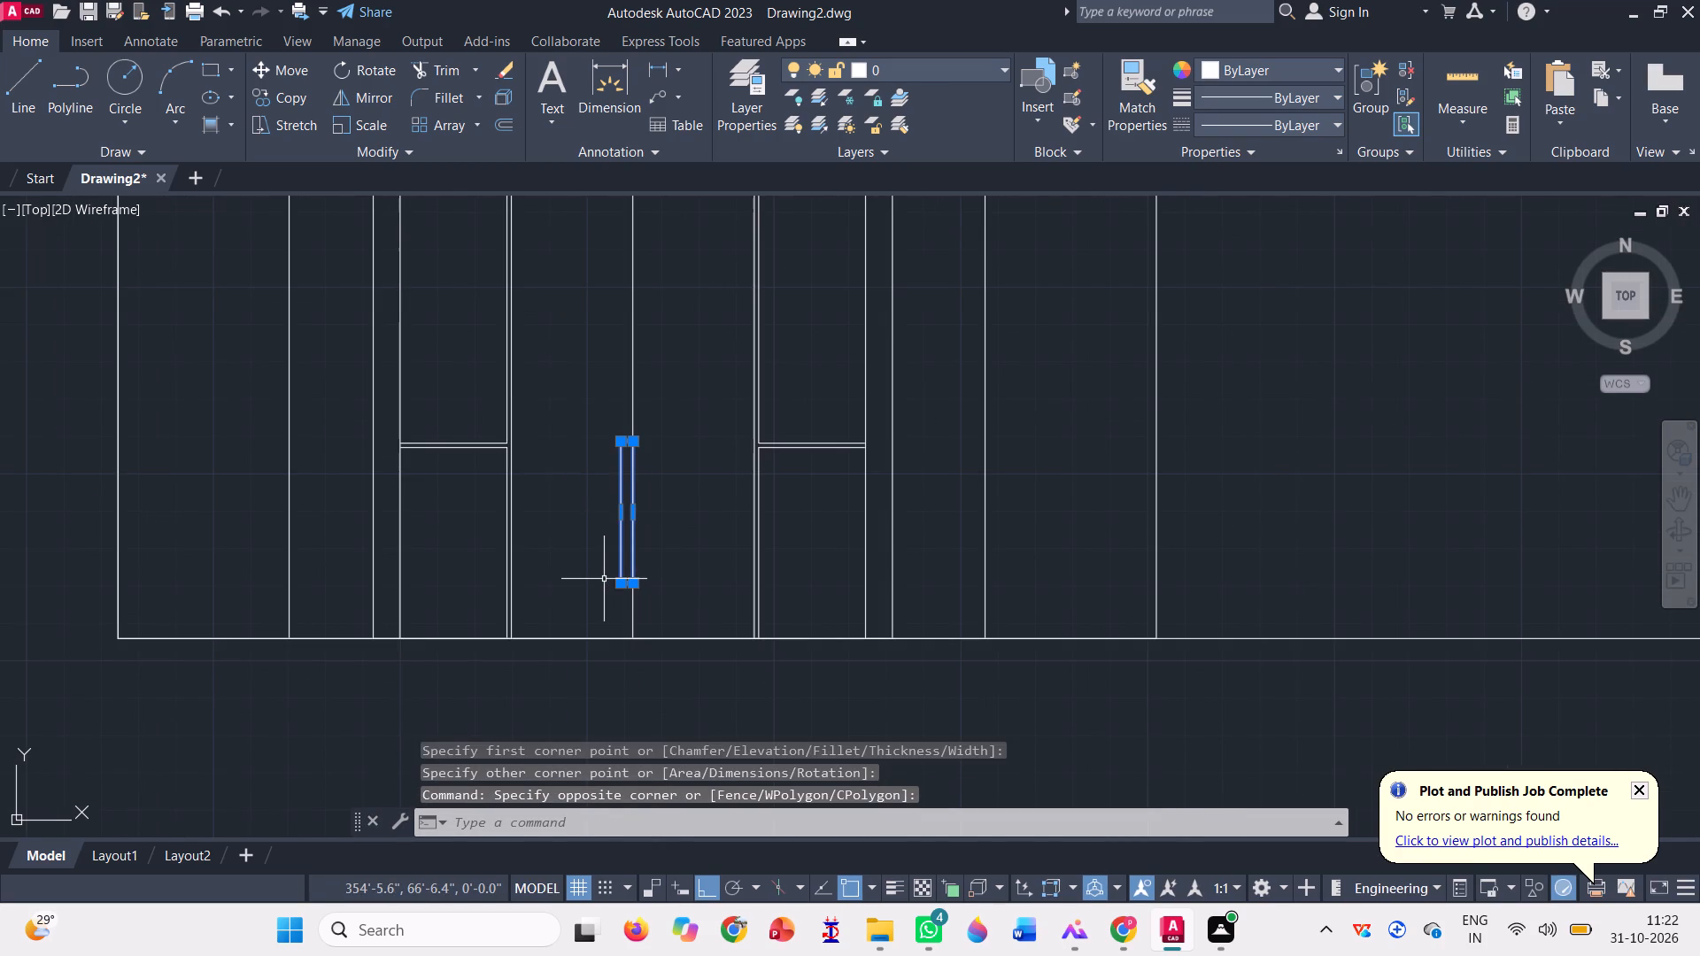
{"action": "key", "text": "m"}
{"action": "key", "text": "space"}
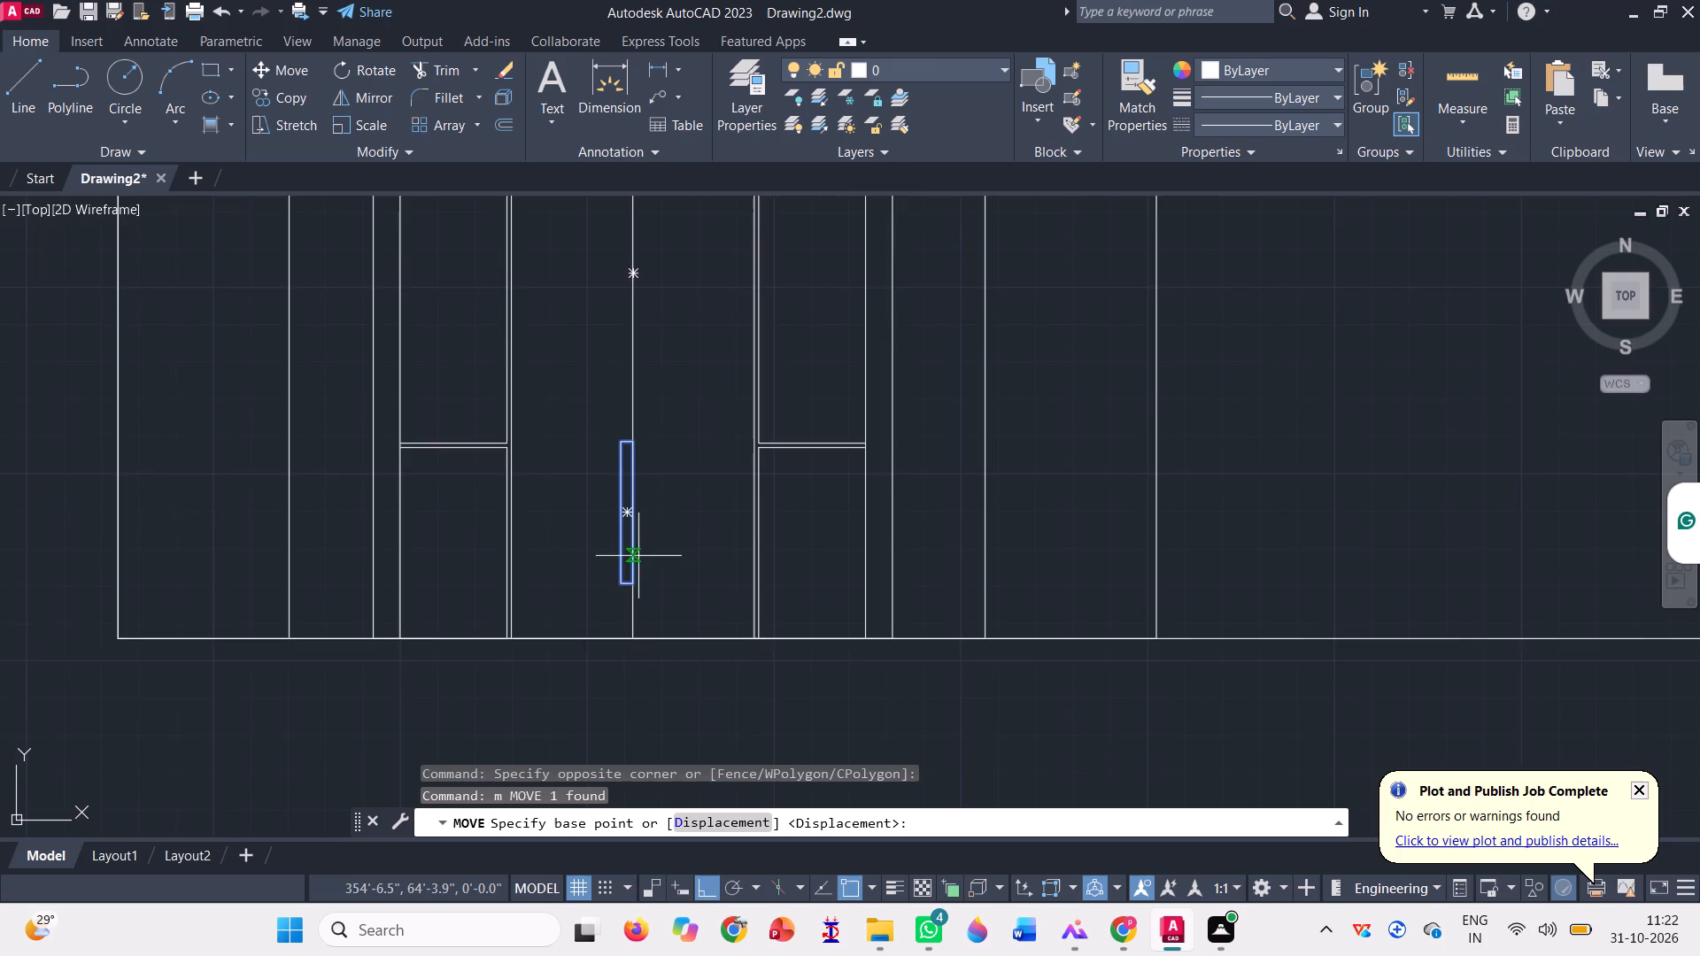
{"action": "scroll", "coordinate": [638, 556], "scroll_direction": "up", "scroll_amount": 2}
{"action": "left_click", "coordinate": [619, 625]}
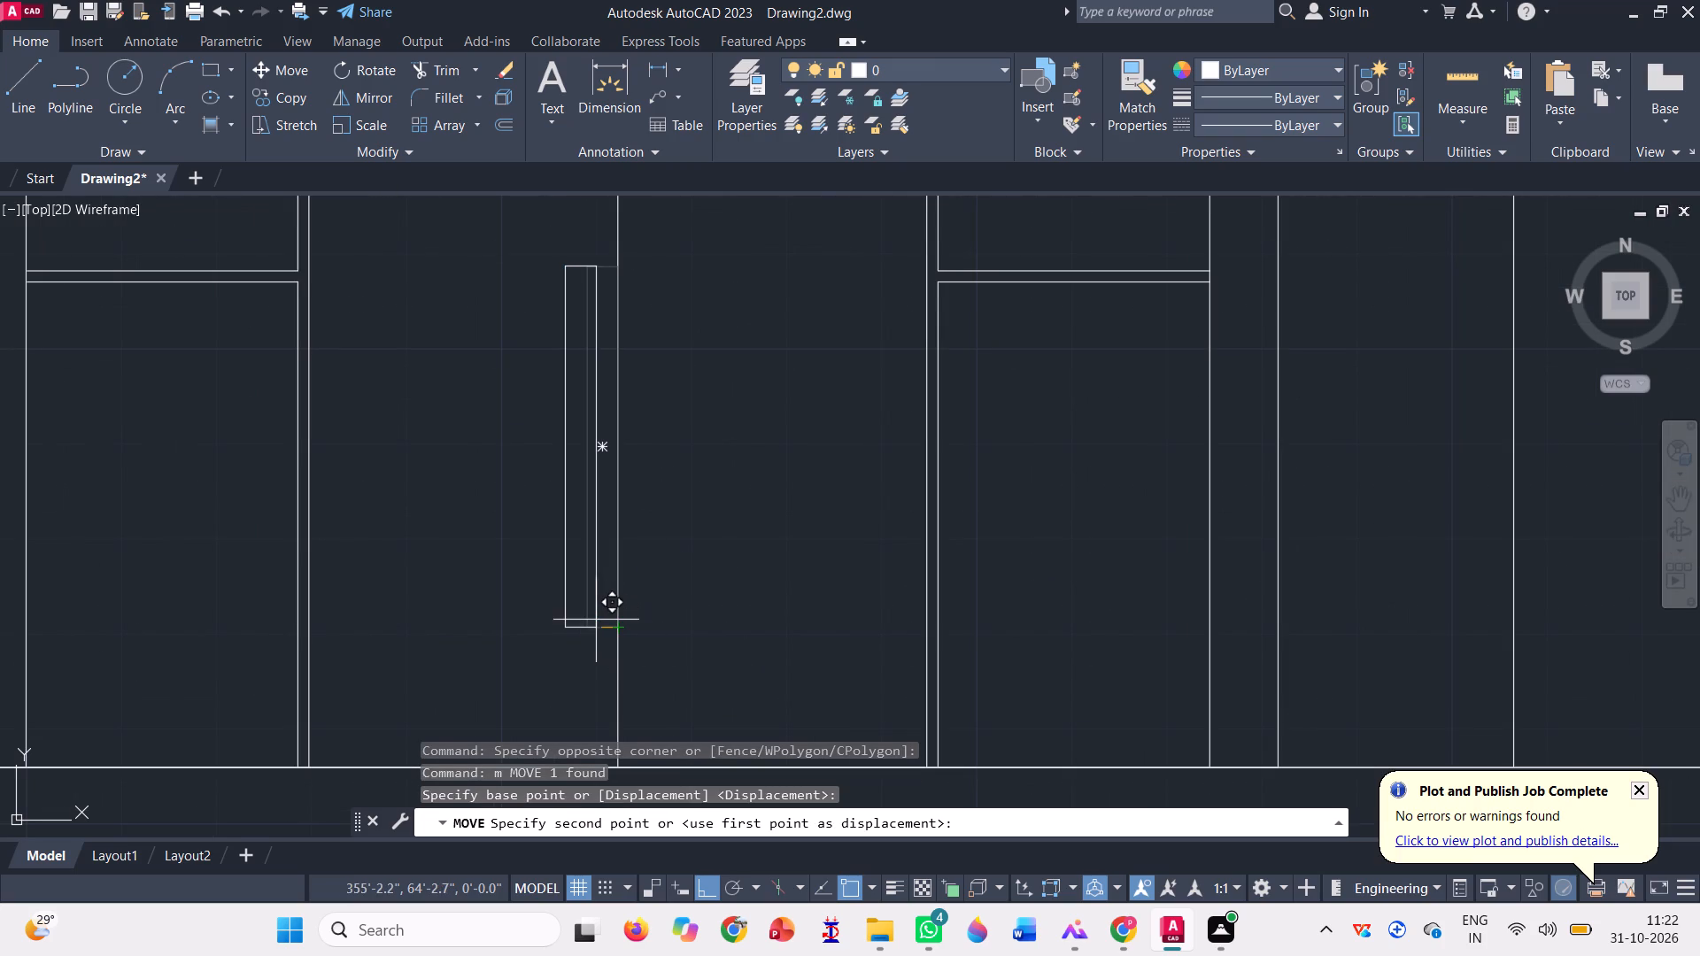
{"action": "left_click", "coordinate": [595, 624]}
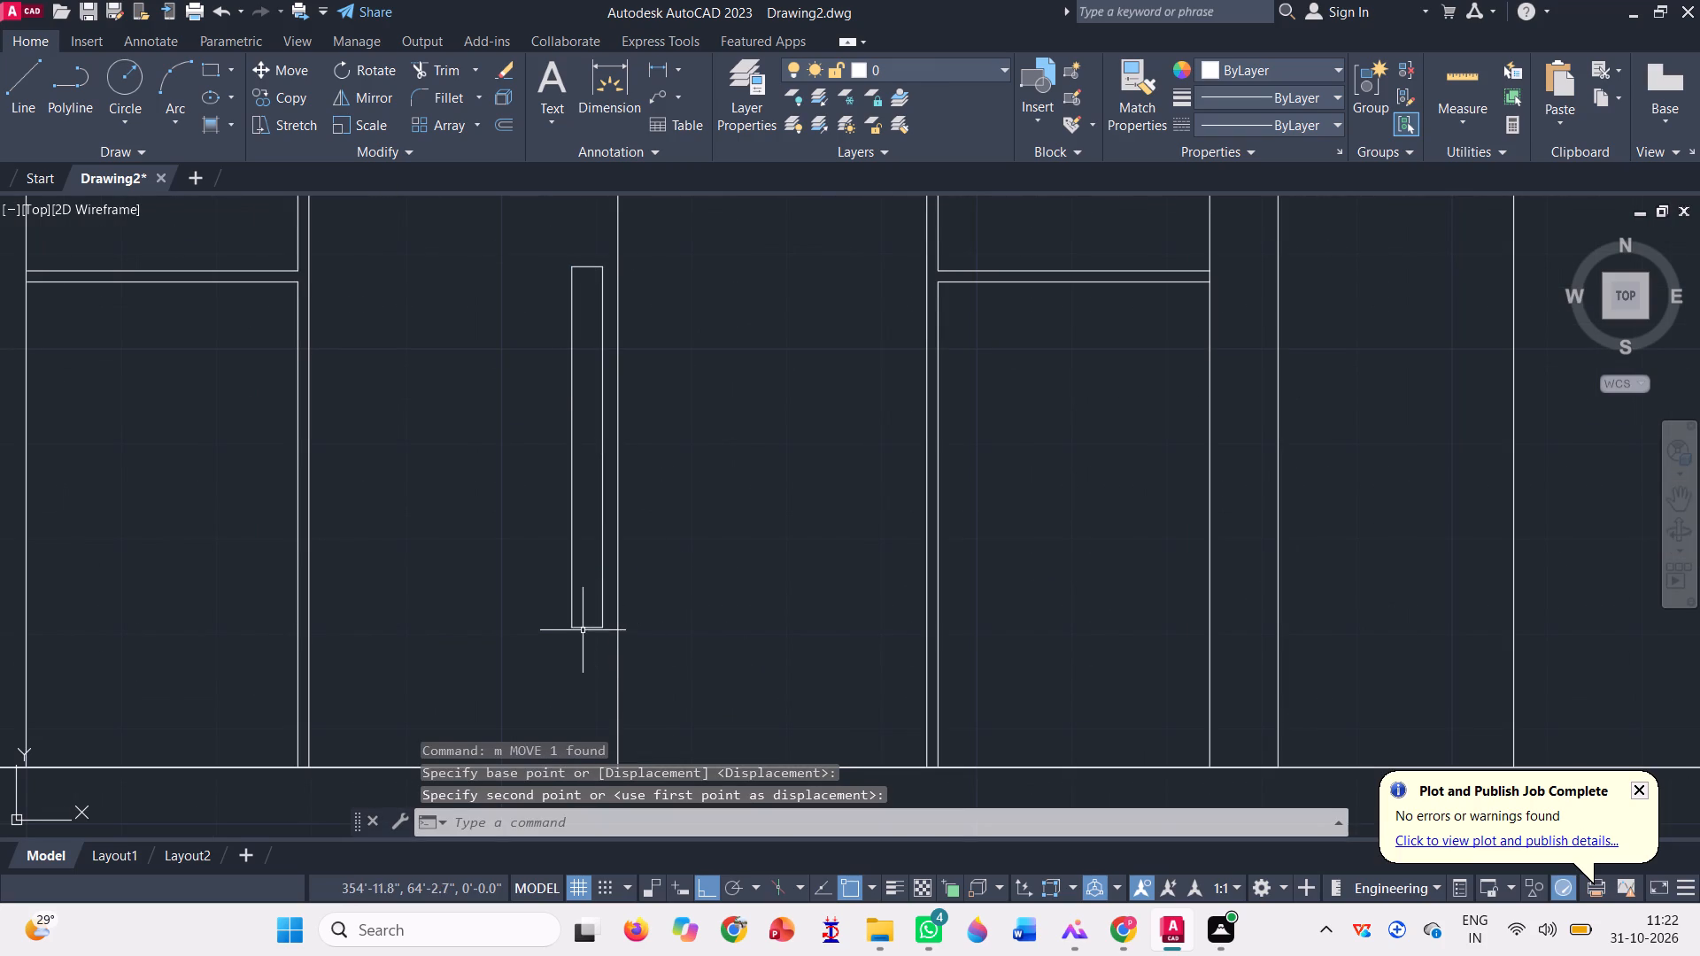
Draw a half-width rectangle inside the narrow one, from the midpoint of its top edge to its lower right corner.
{"action": "scroll", "coordinate": [583, 628], "scroll_direction": "down", "scroll_amount": 1}
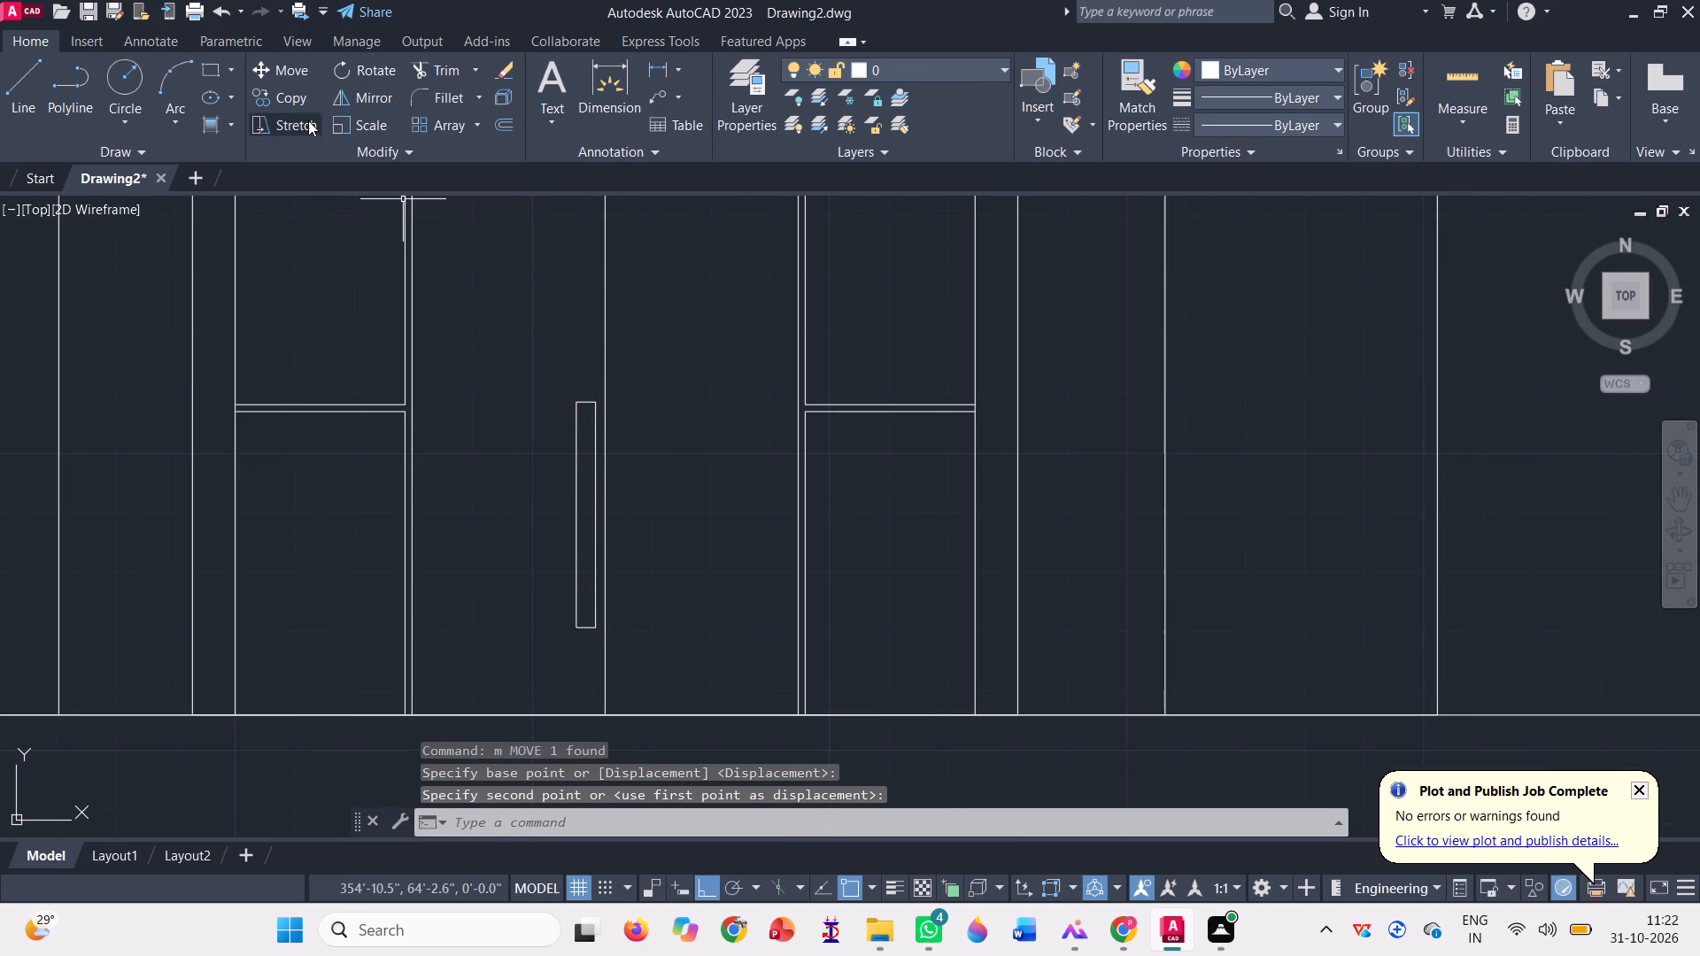
{"action": "left_click", "coordinate": [204, 68]}
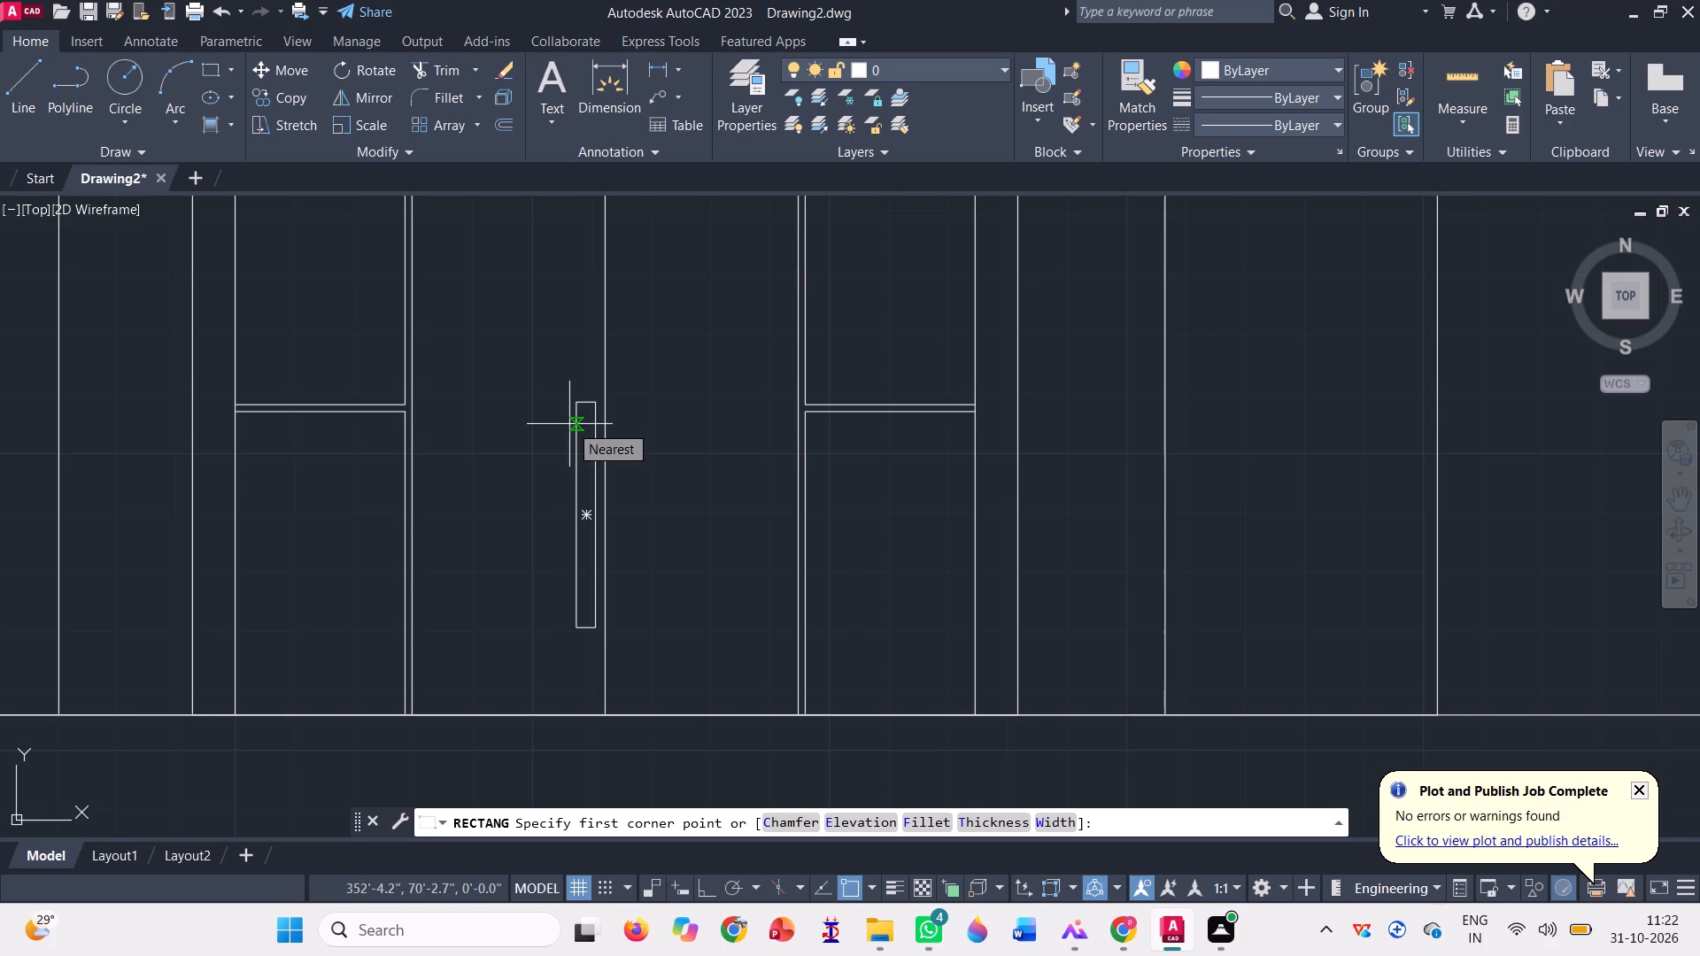
{"action": "scroll", "coordinate": [596, 408], "scroll_direction": "up", "scroll_amount": 3}
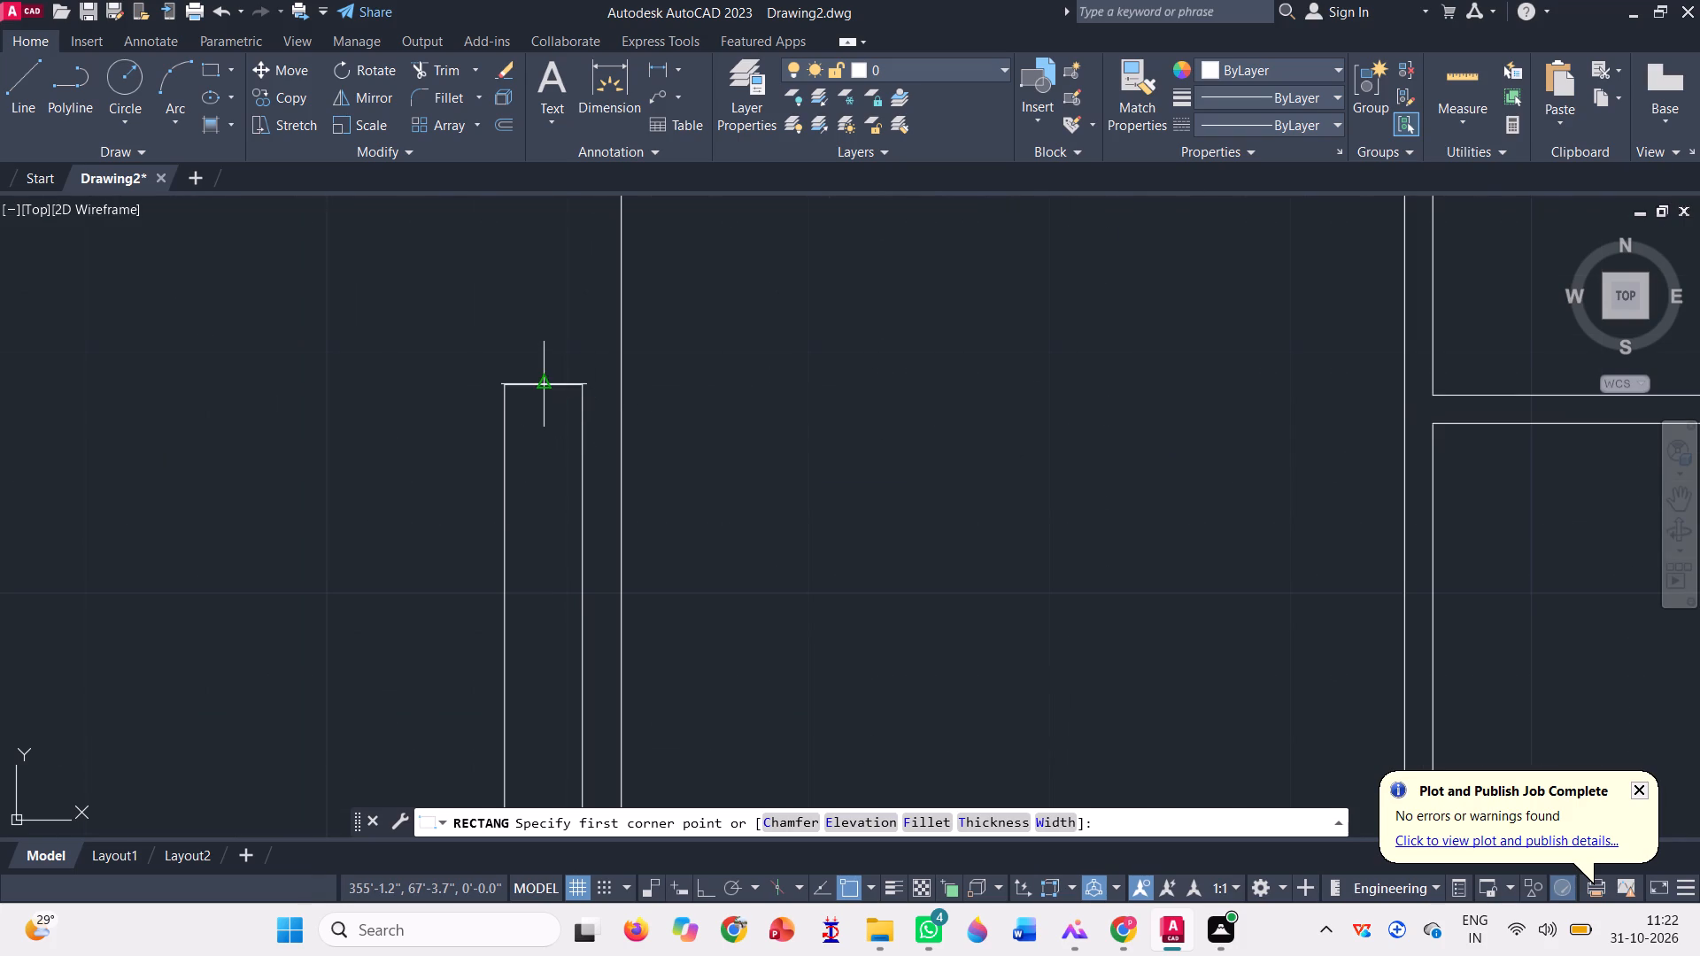
{"action": "left_click", "coordinate": [543, 383]}
{"action": "scroll", "coordinate": [549, 449], "scroll_direction": "down", "scroll_amount": 3}
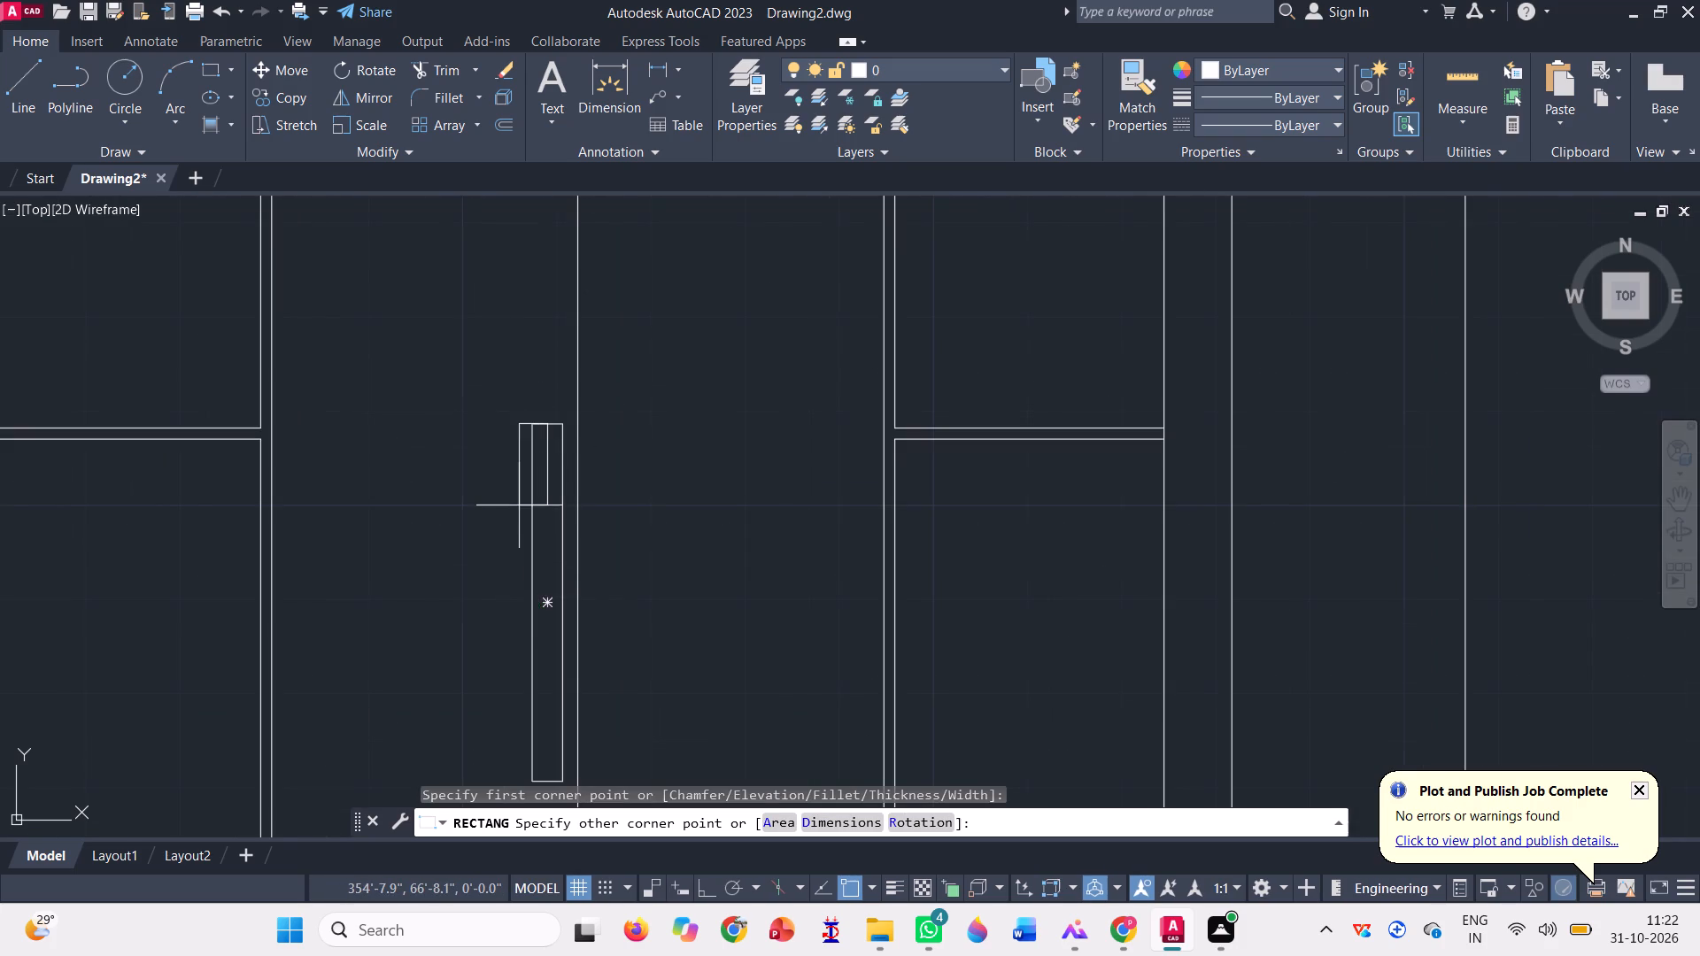
{"action": "scroll", "coordinate": [545, 664], "scroll_direction": "up", "scroll_amount": 2}
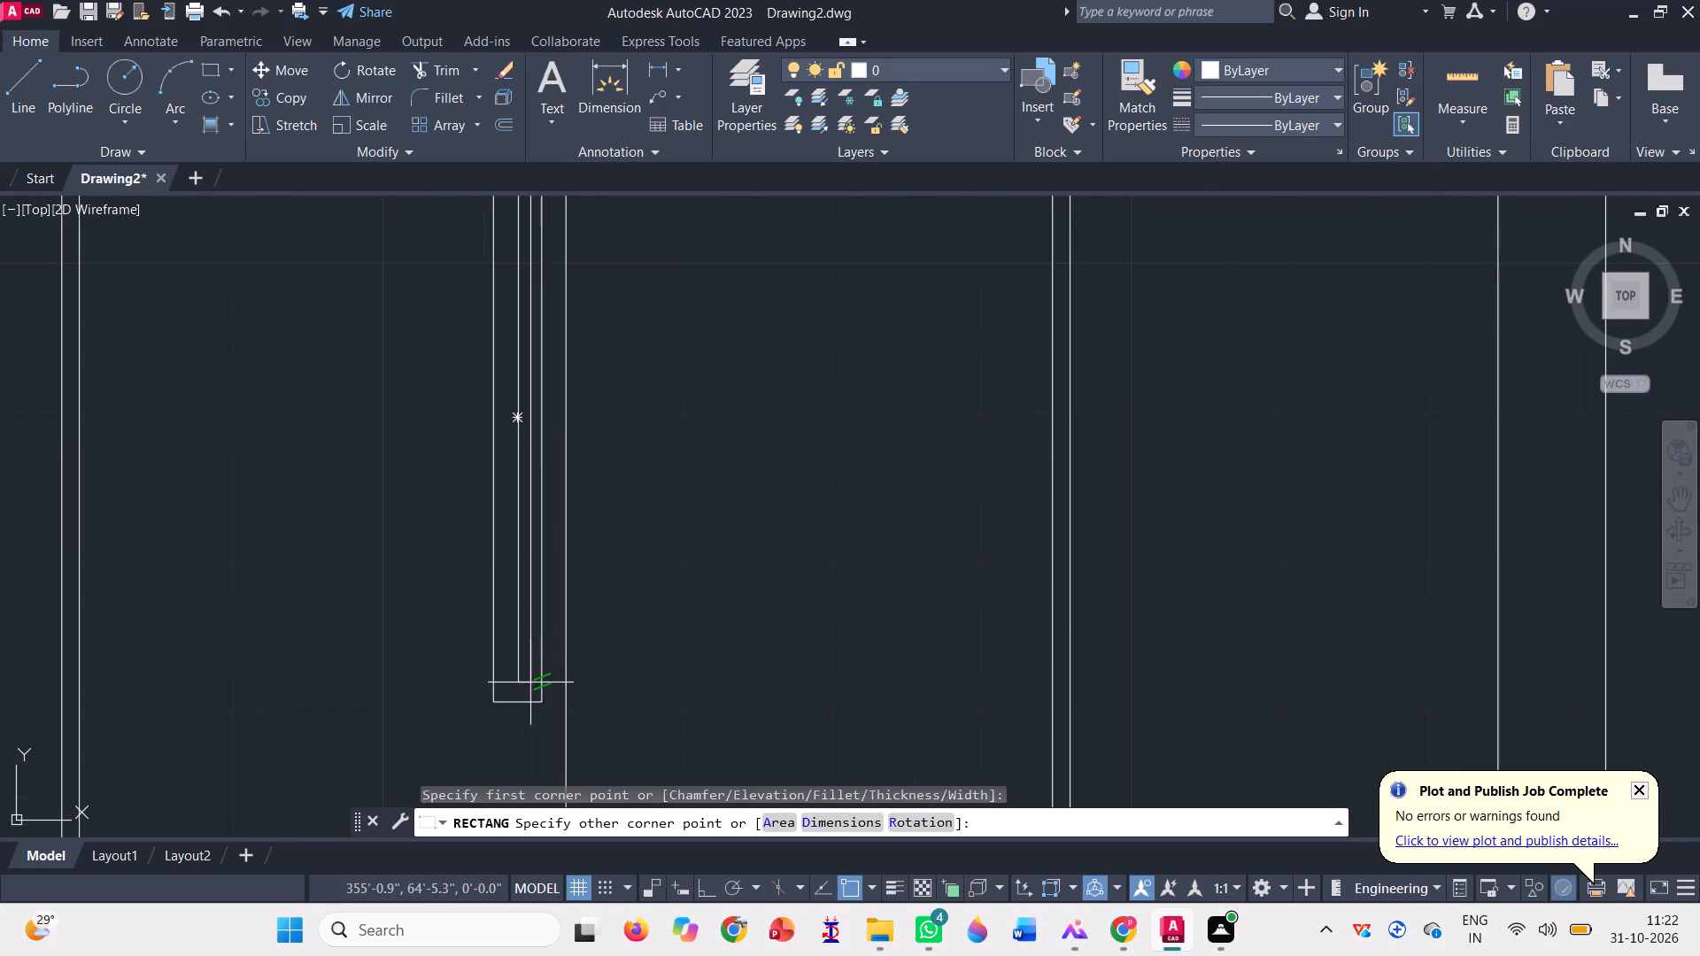
{"action": "left_click", "coordinate": [536, 698]}
{"action": "scroll", "coordinate": [542, 665], "scroll_direction": "down", "scroll_amount": 1}
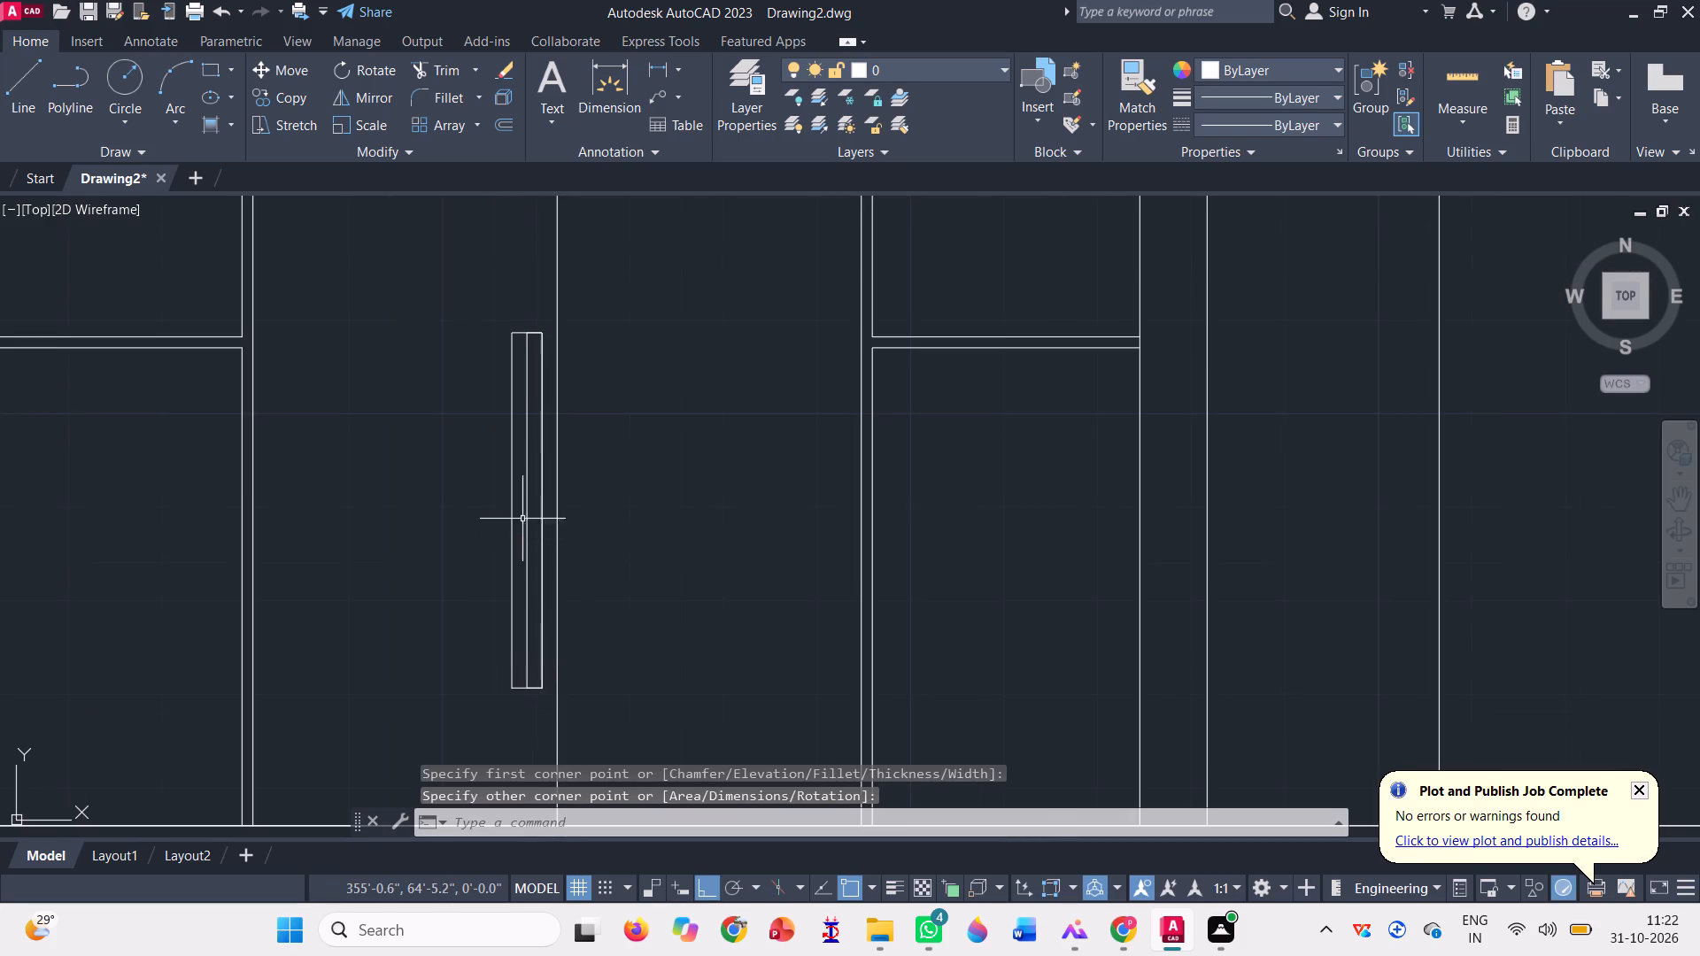
Delete the original wider rectangle, keeping only the half-width one as the handle.
{"action": "left_click", "coordinate": [515, 504]}
{"action": "left_click", "coordinate": [490, 485]}
{"action": "key", "text": "Delete"}
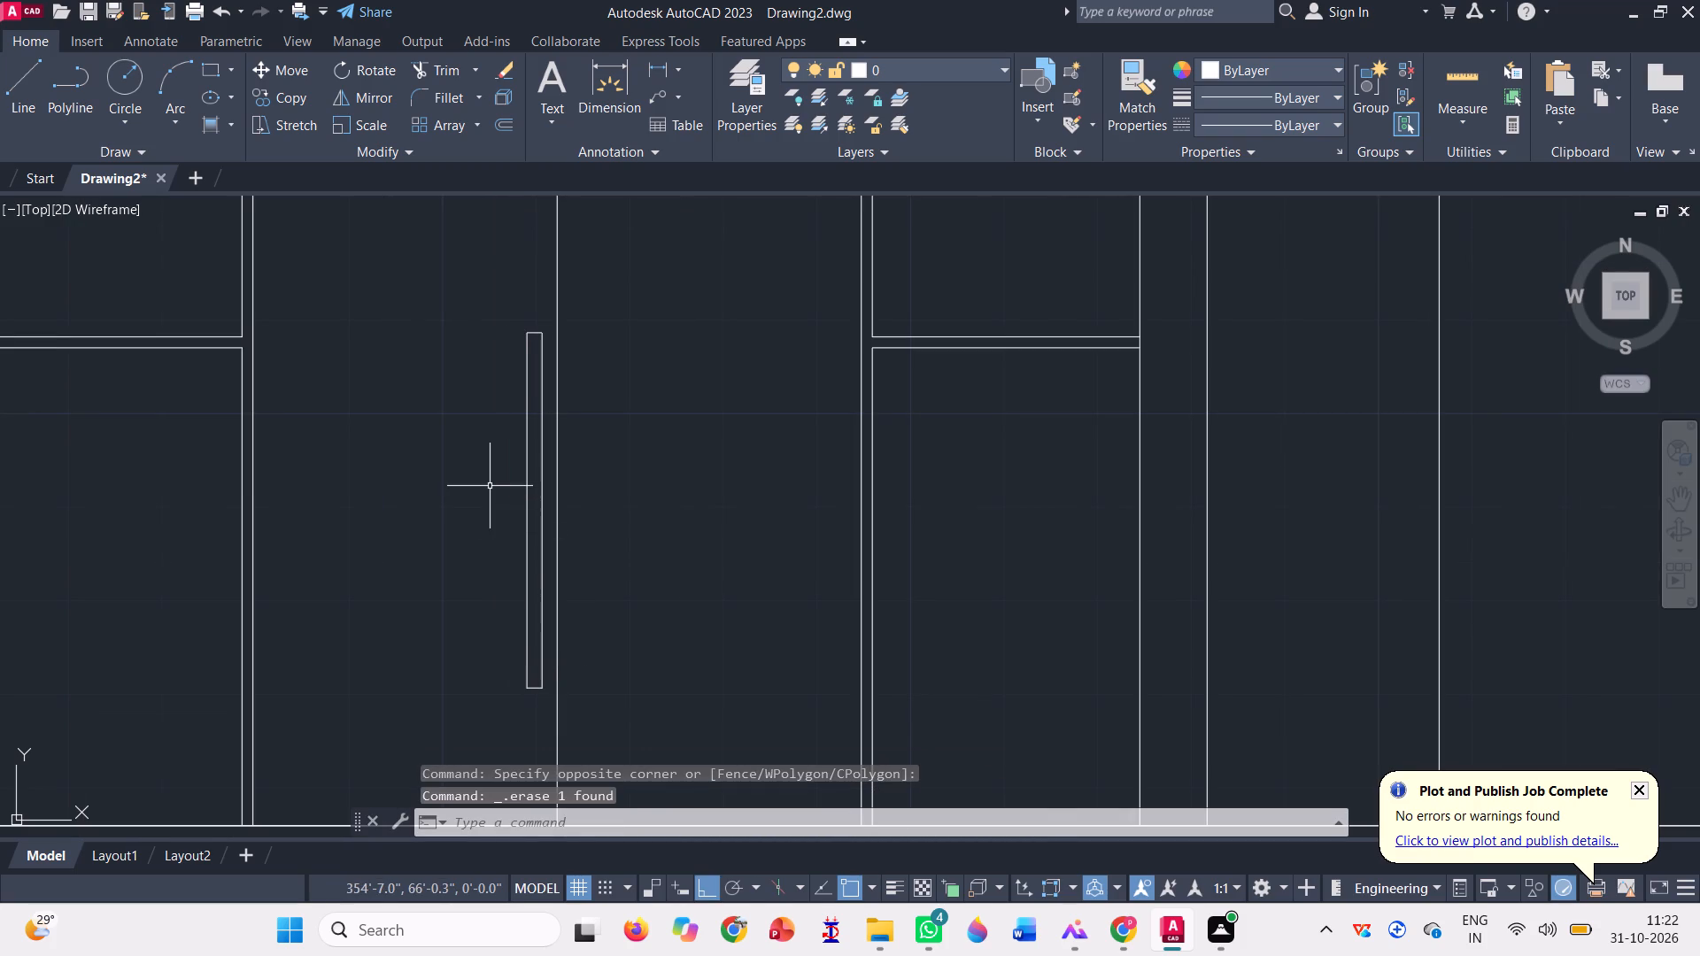
Mirror the slim handle rectangle about the vertical centre line, keeping the original.
{"action": "scroll", "coordinate": [486, 486], "scroll_direction": "down", "scroll_amount": 1}
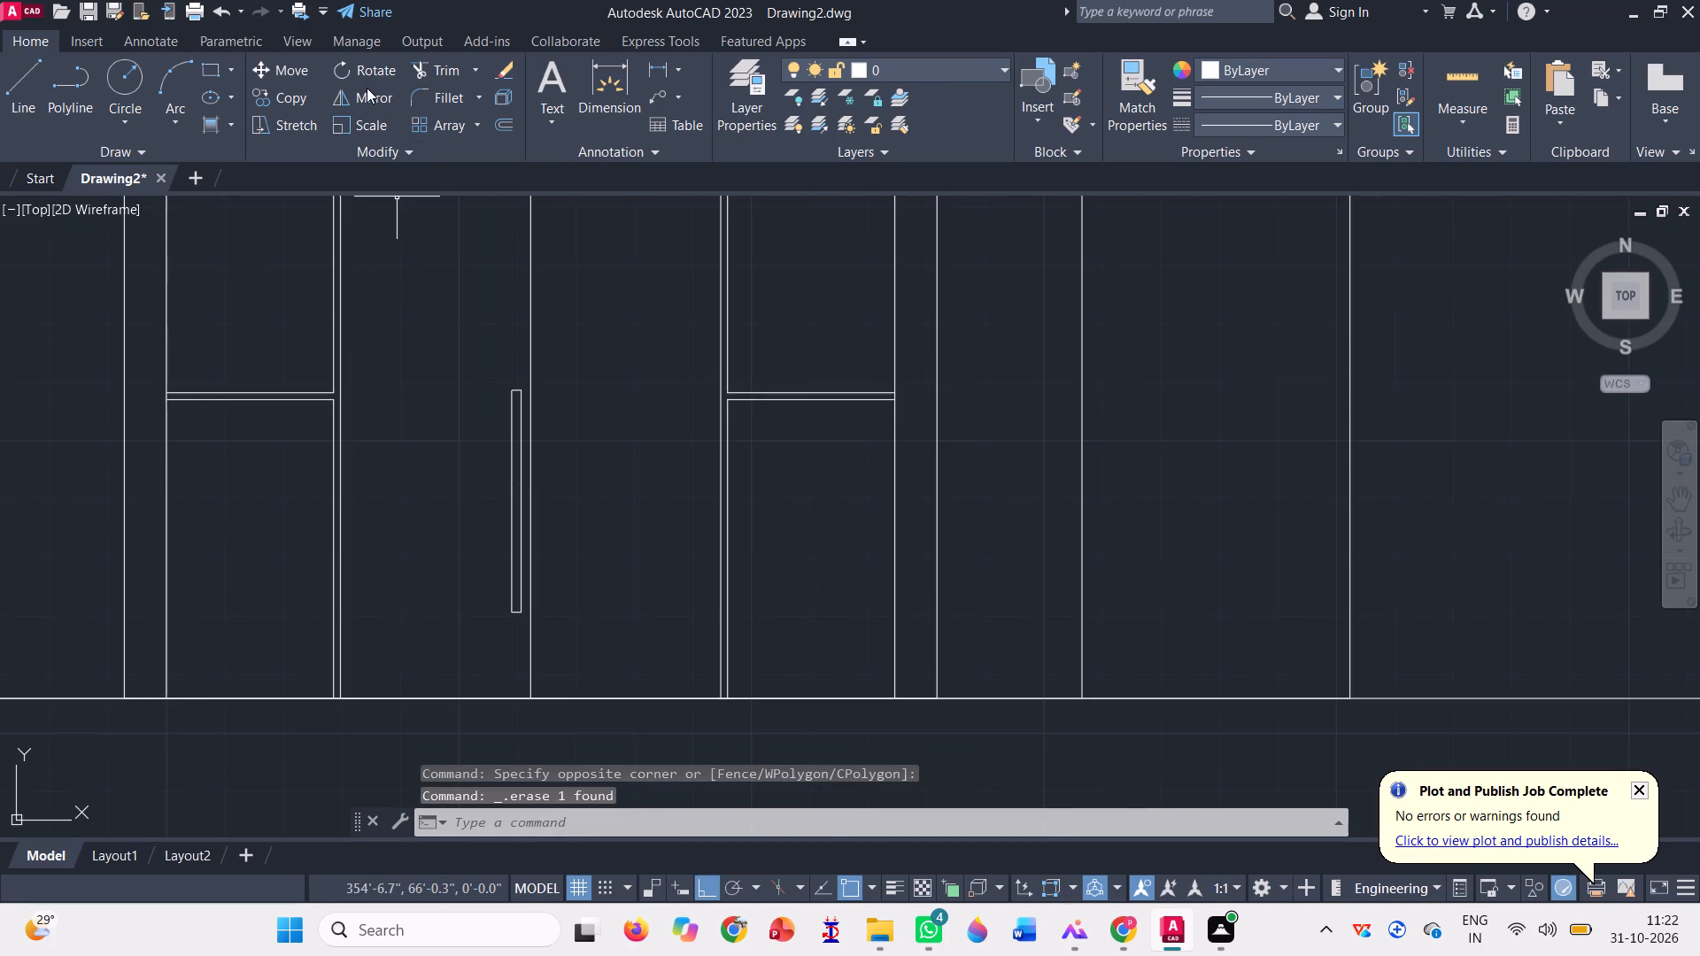
{"action": "left_click", "coordinate": [367, 86]}
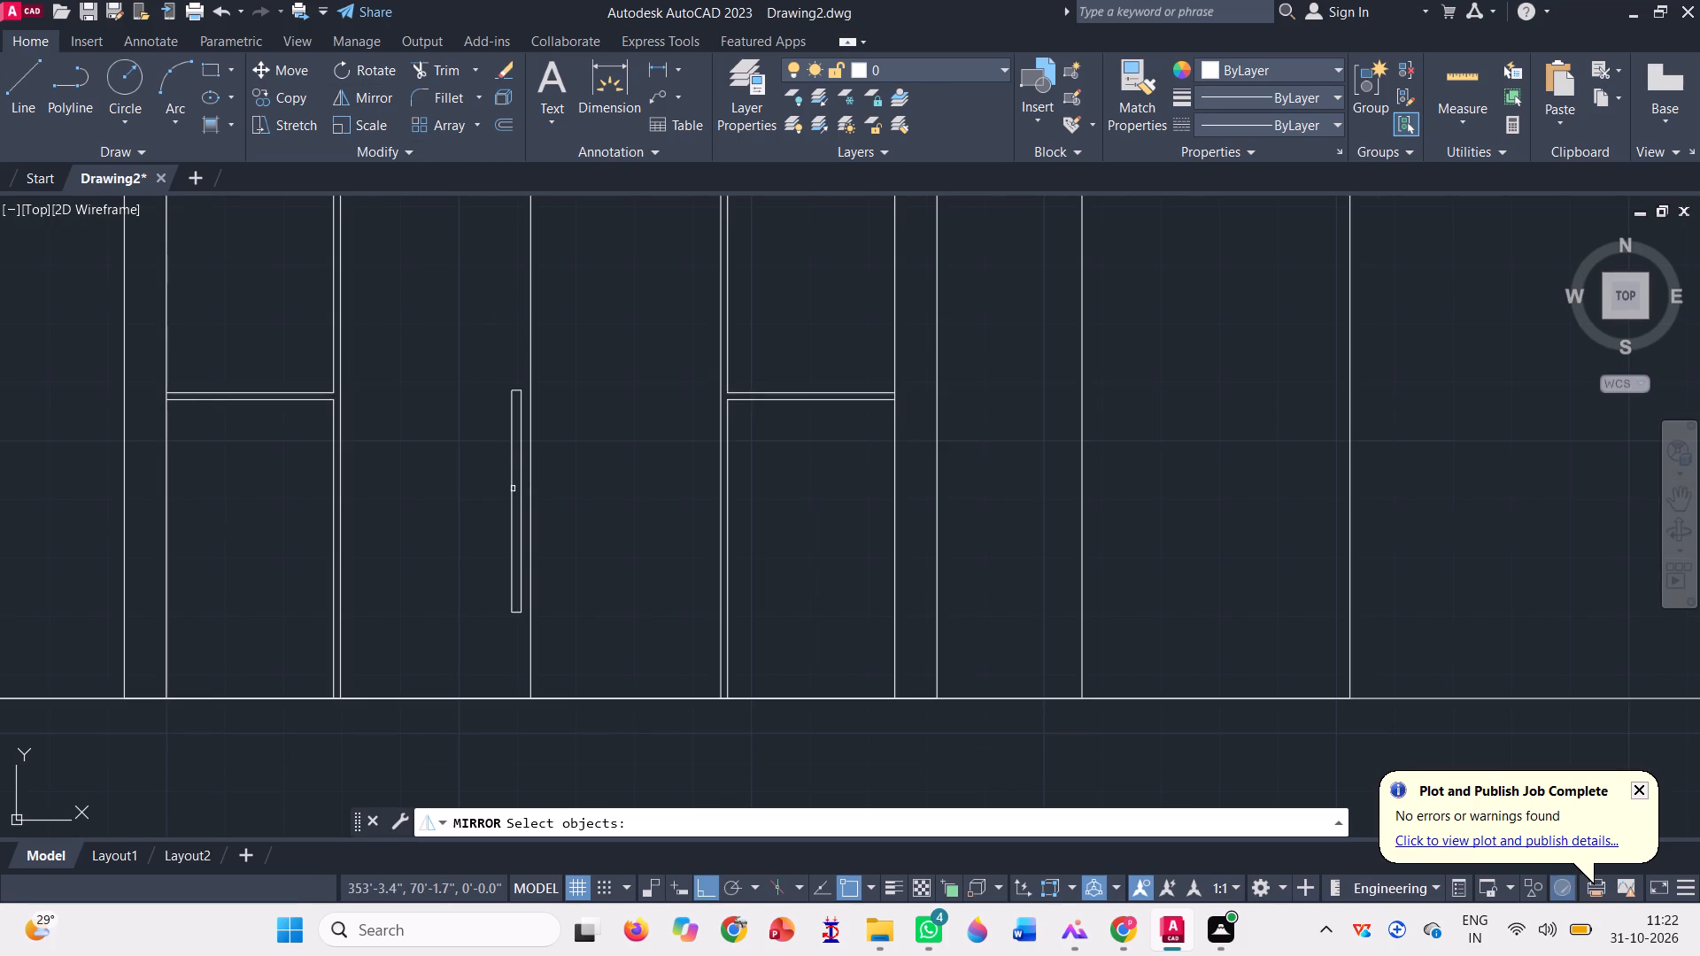
{"action": "left_click", "coordinate": [513, 488]}
{"action": "key", "text": "space"}
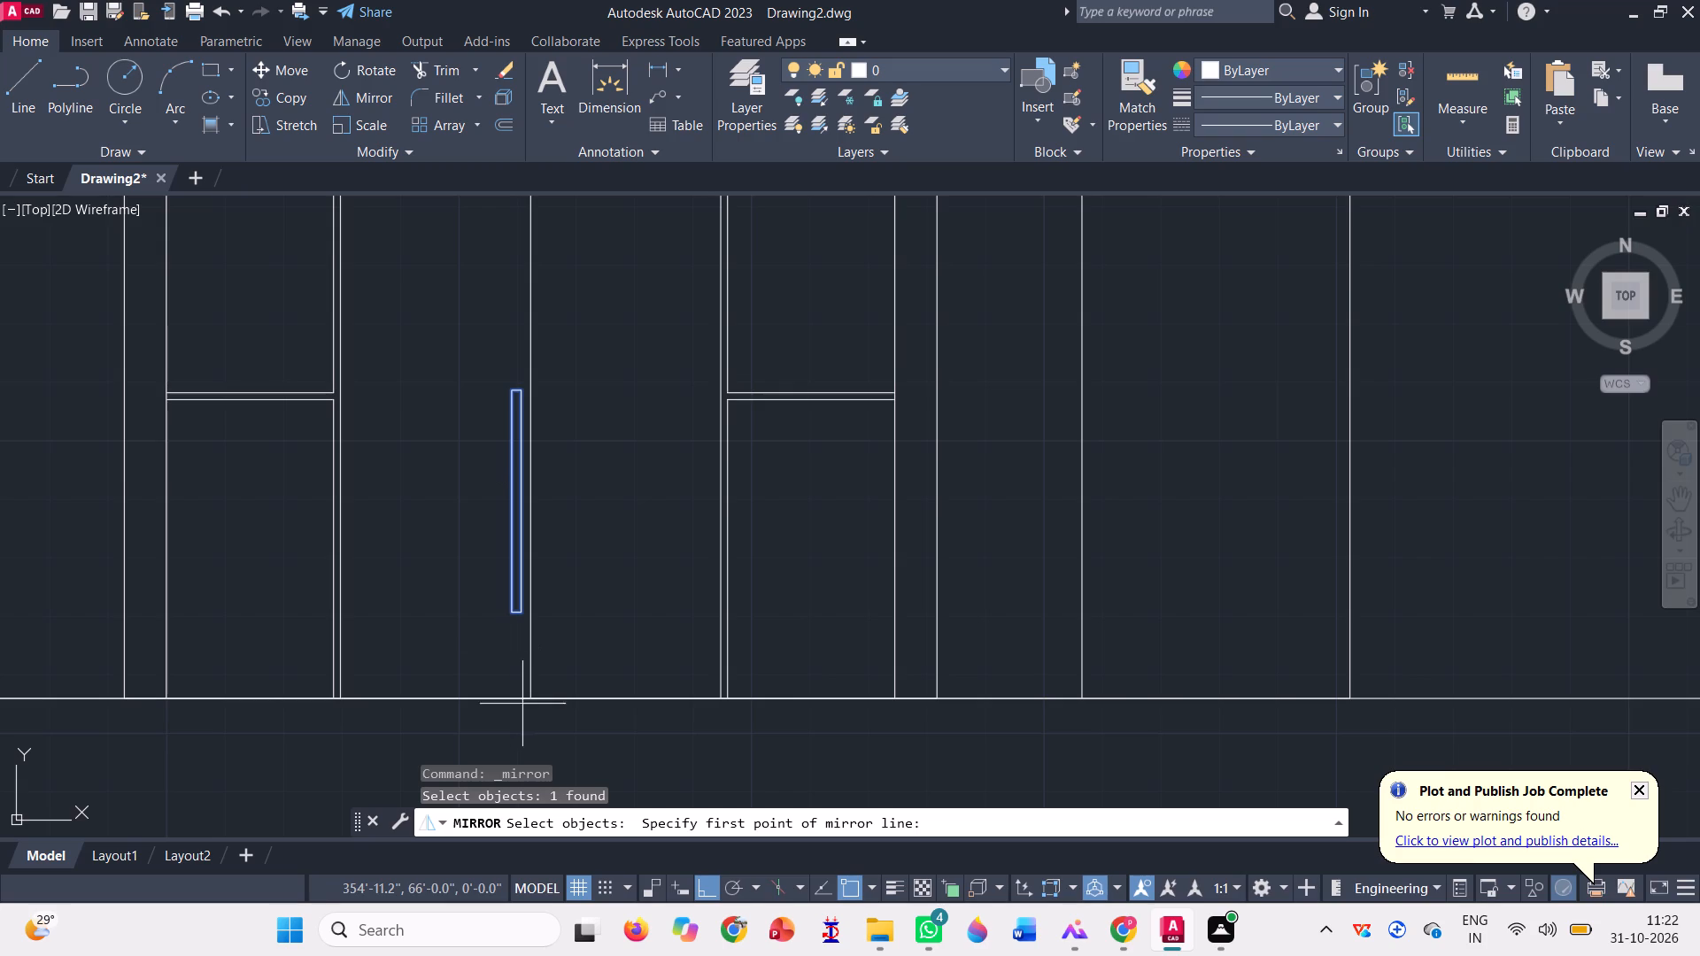
{"action": "left_click", "coordinate": [532, 697]}
{"action": "scroll", "coordinate": [533, 632], "scroll_direction": "down", "scroll_amount": 2}
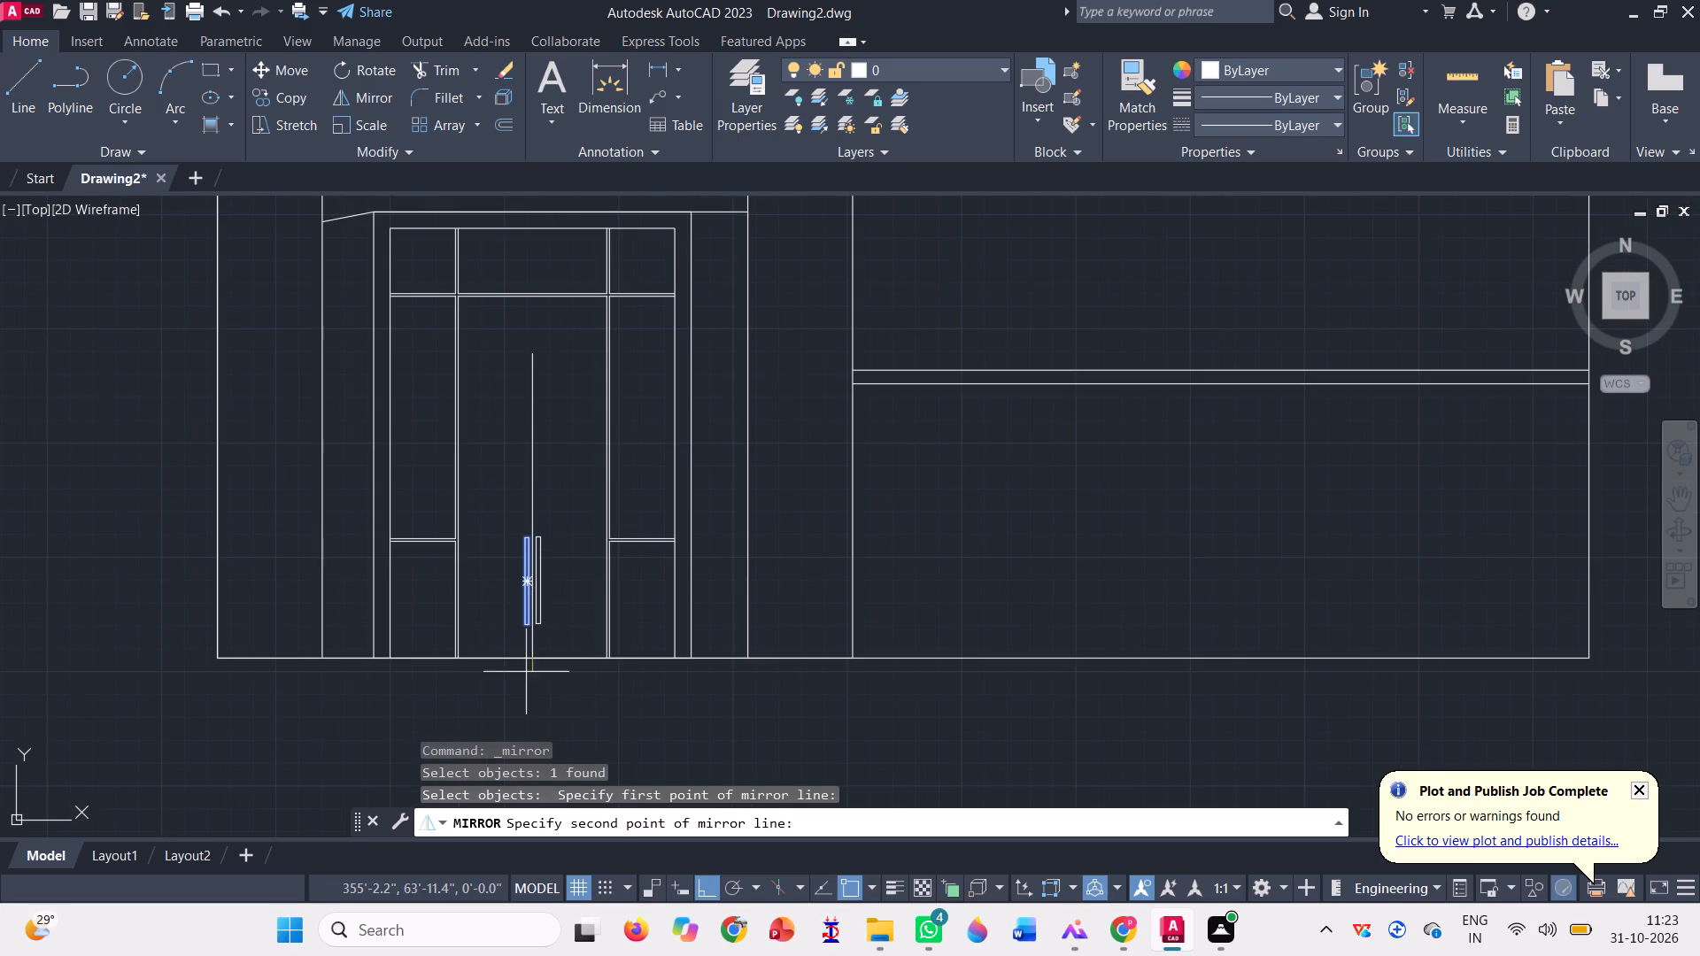
{"action": "left_click", "coordinate": [517, 707]}
{"action": "left_click", "coordinate": [528, 712]}
{"action": "key", "text": "space"}
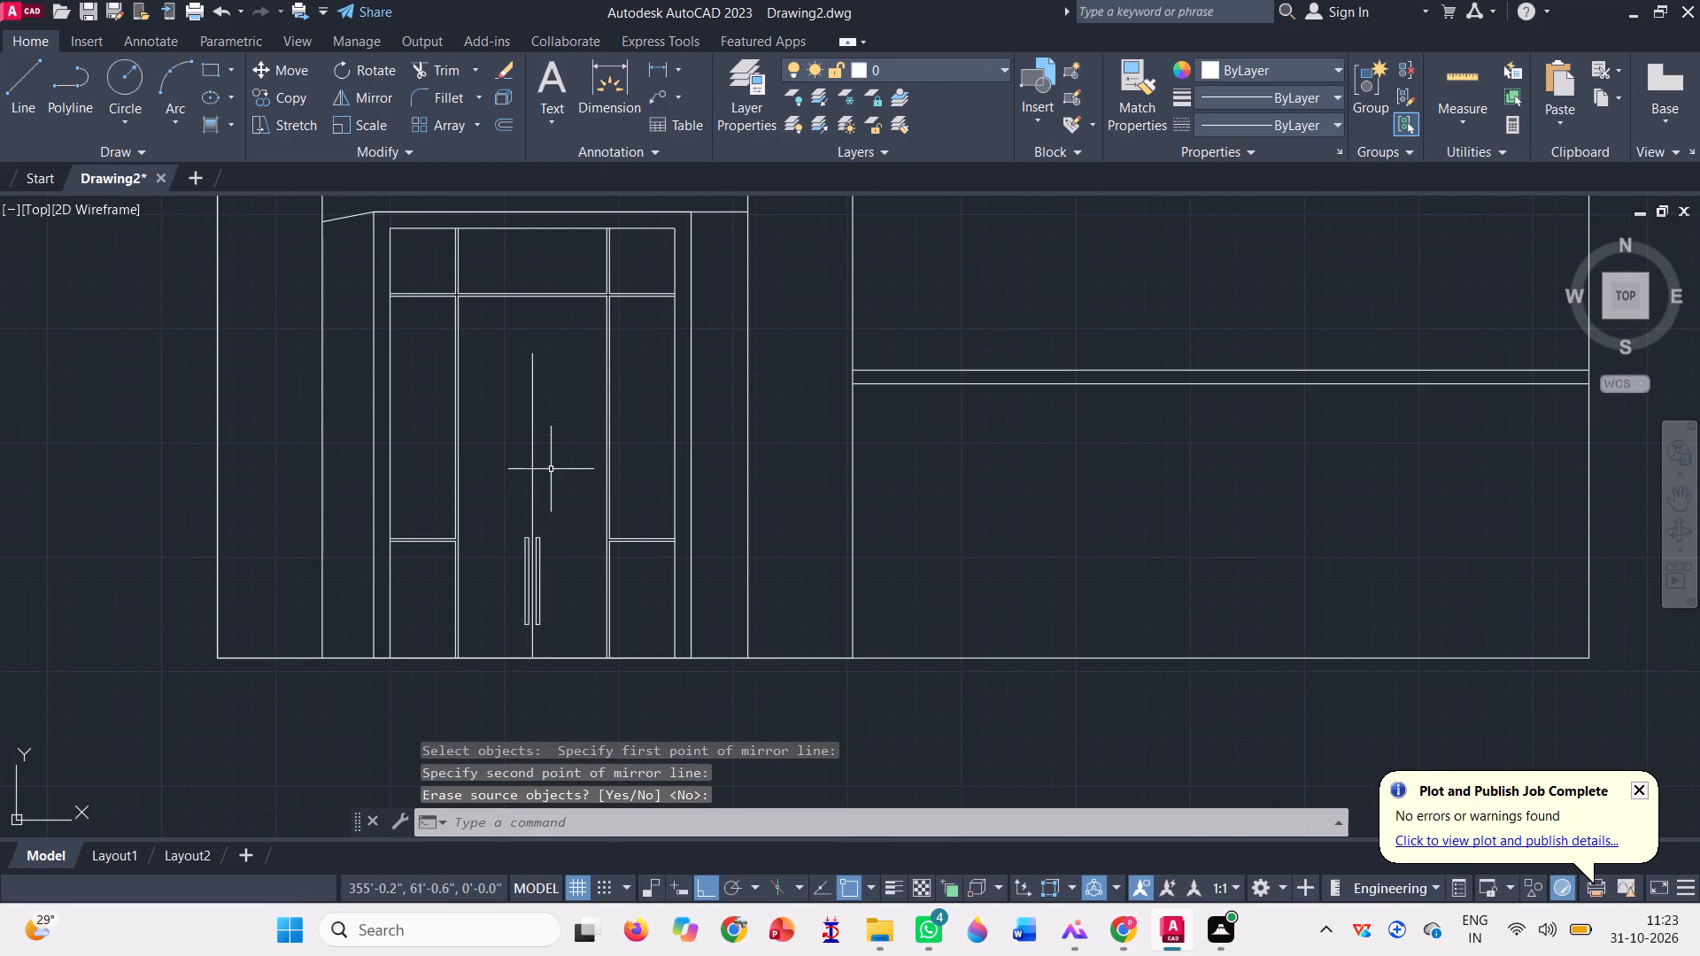
Delete the vertical centre line between the two handle rectangles.
{"action": "left_click", "coordinate": [532, 412]}
{"action": "key", "text": "Delete"}
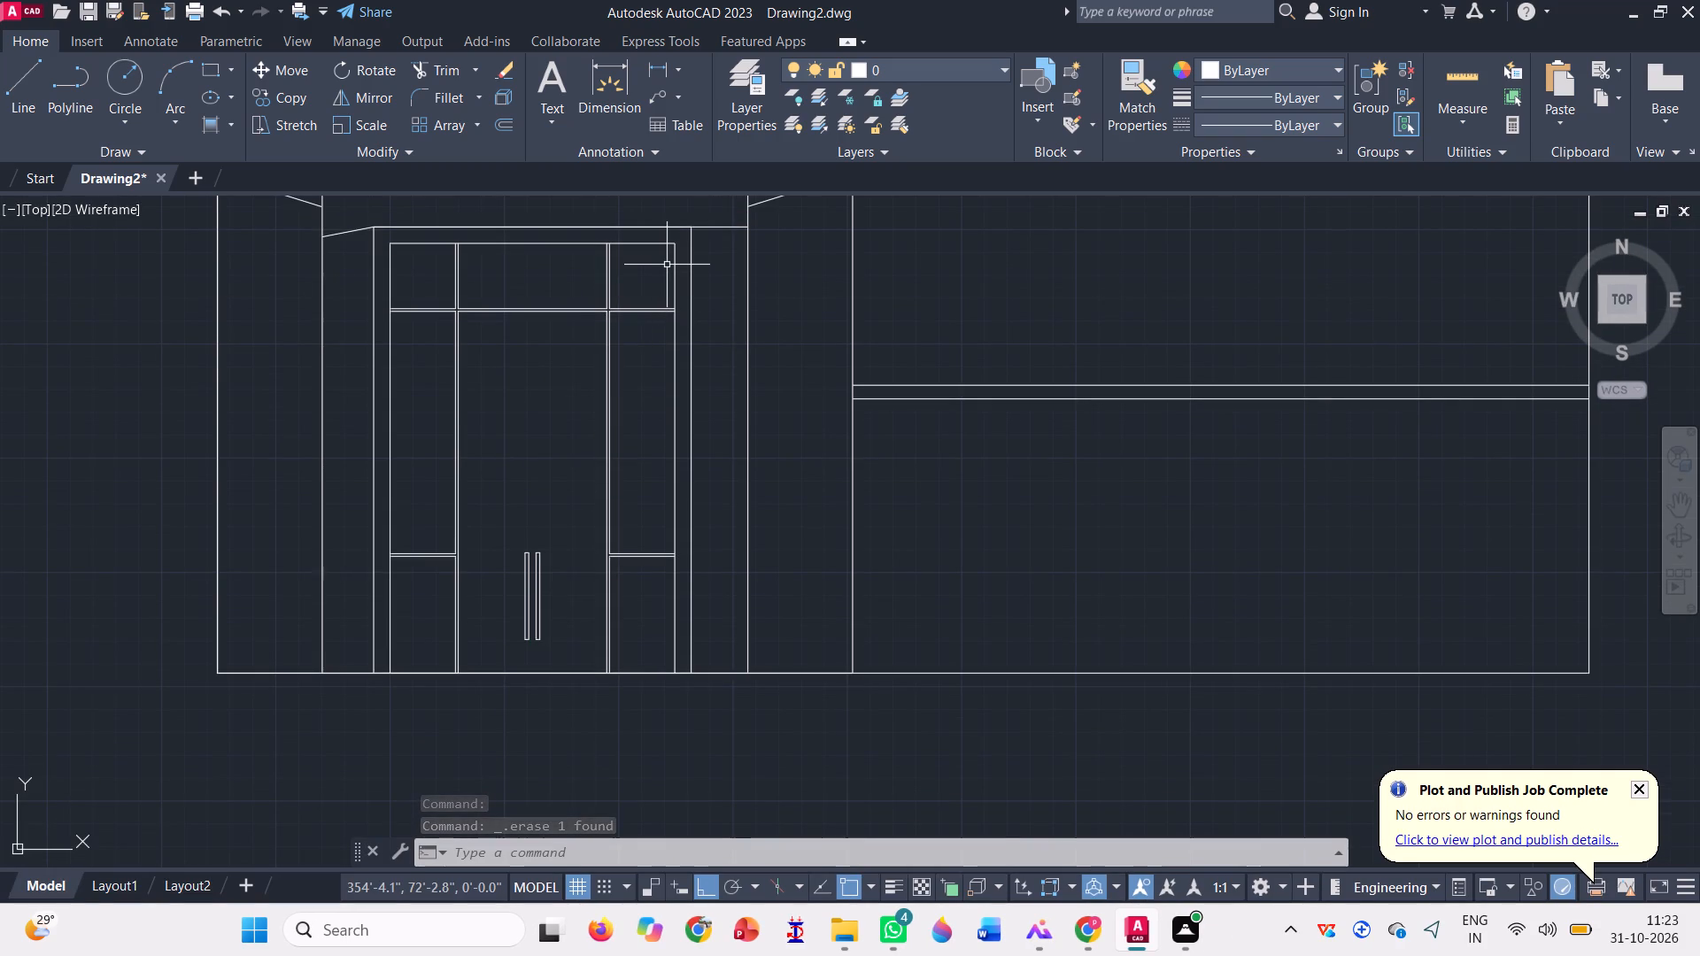
Draw a long, thin horizontal rectangle across the door's central panel, just below the transom bar.
{"action": "scroll", "coordinate": [667, 262], "scroll_direction": "up", "scroll_amount": 1}
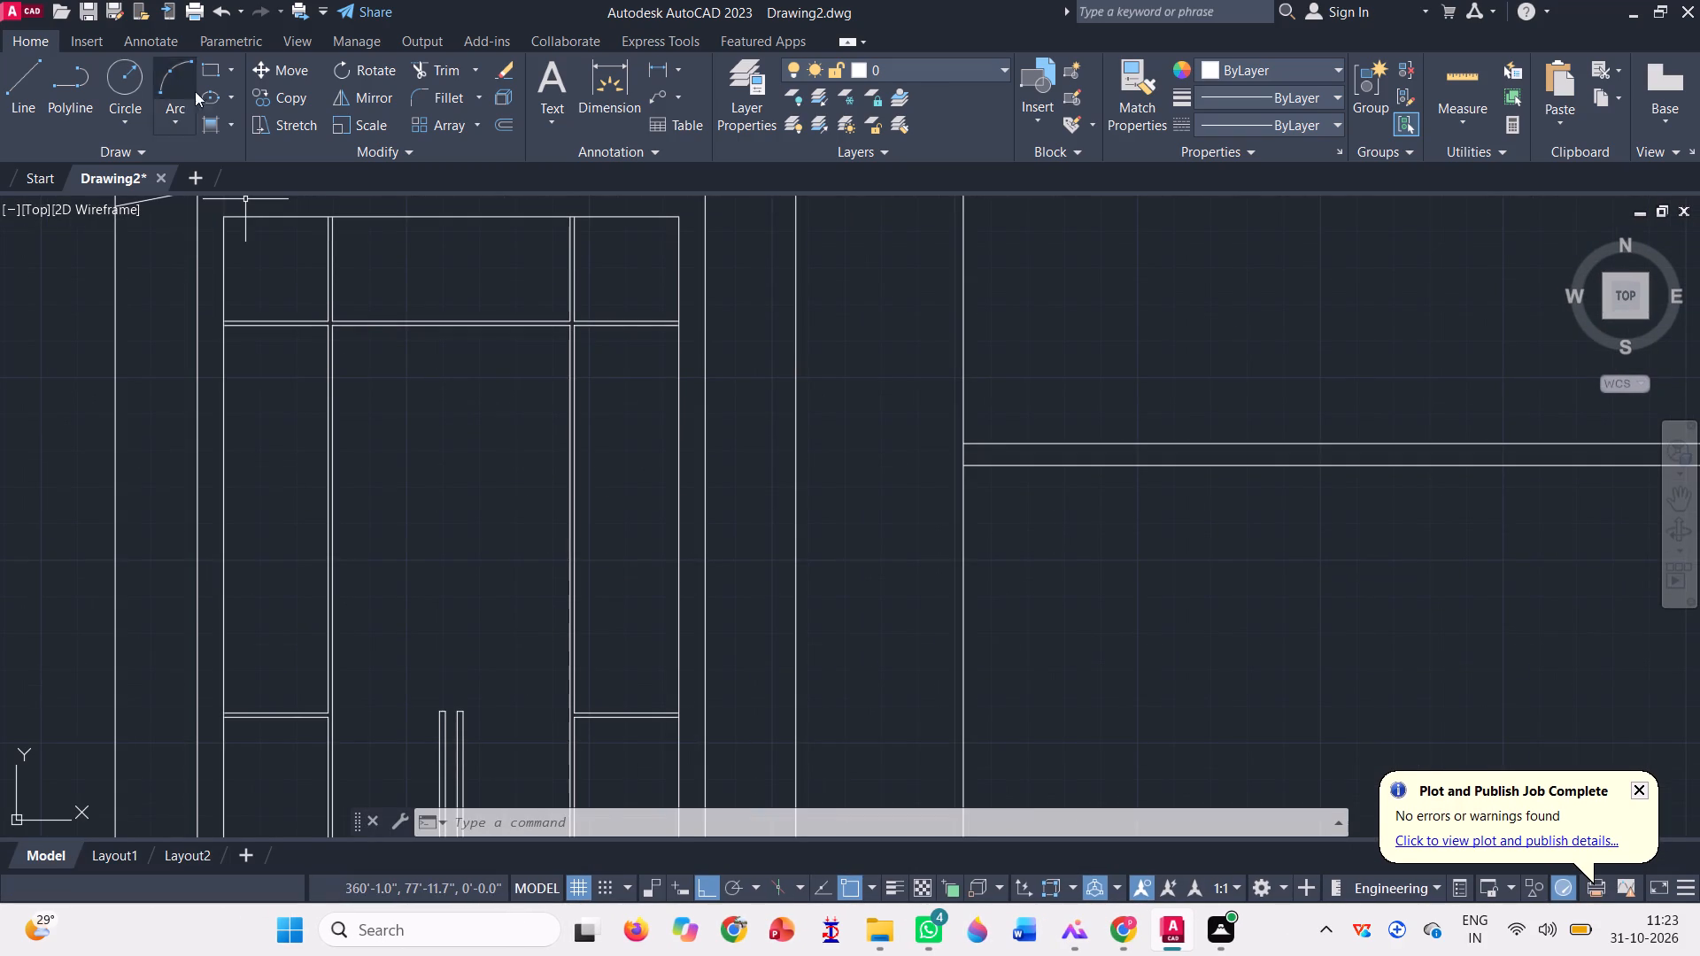
{"action": "left_click", "coordinate": [216, 66]}
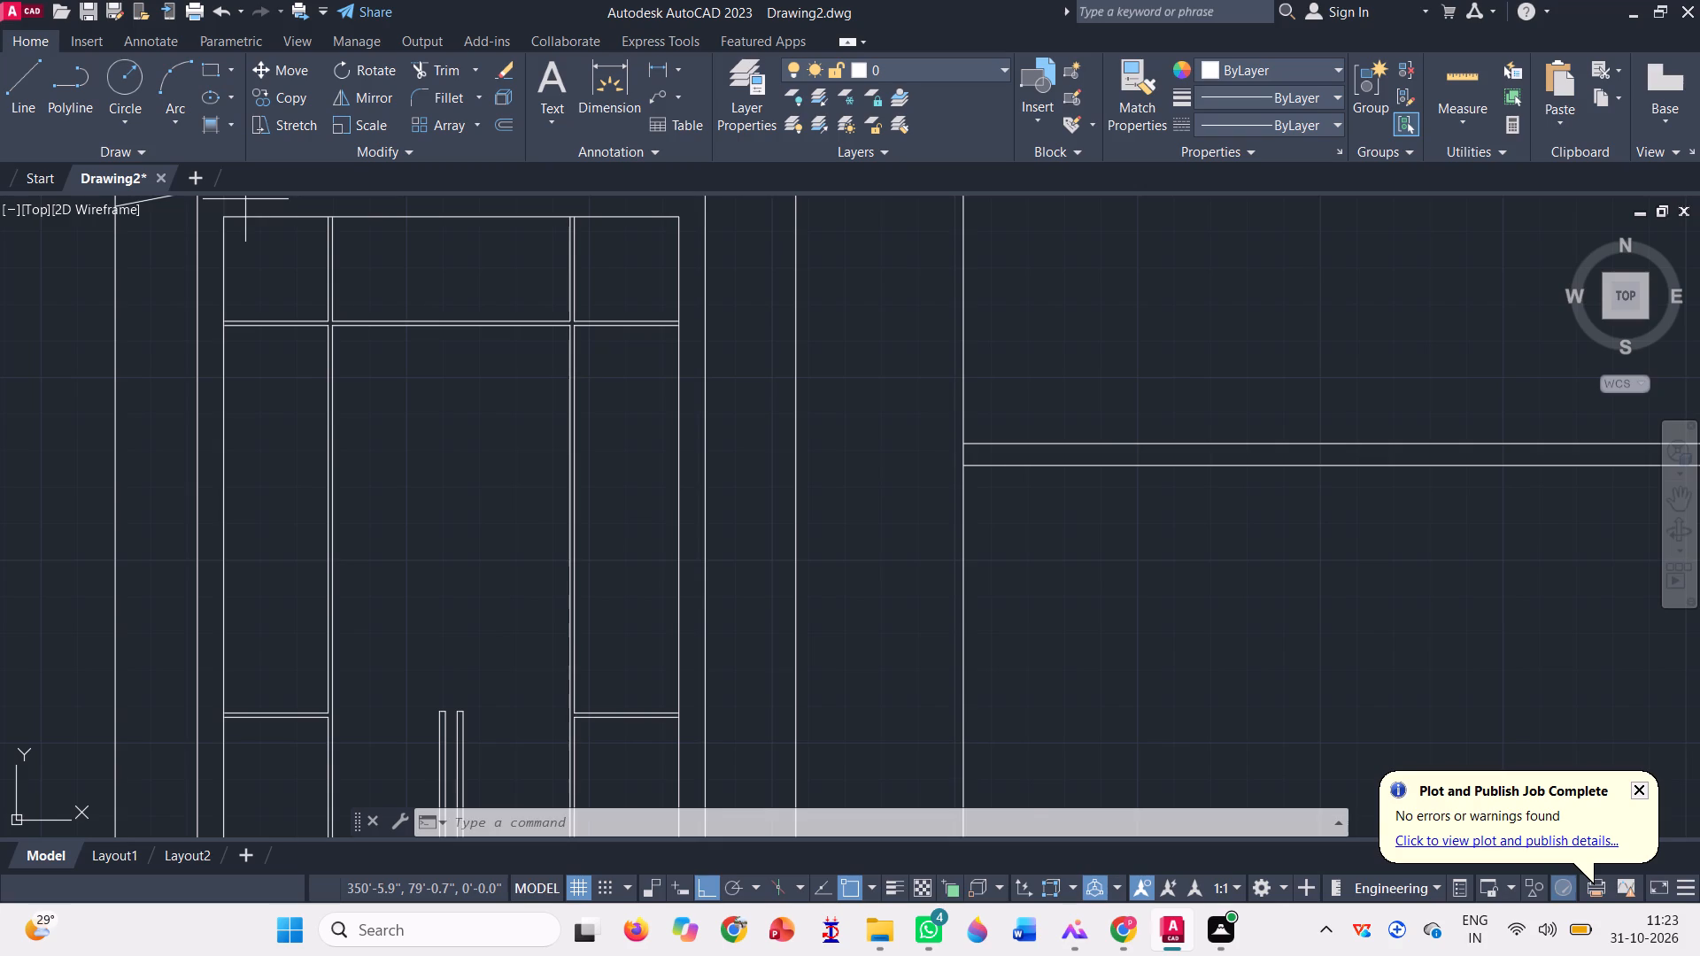
{"action": "scroll", "coordinate": [385, 332], "scroll_direction": "up", "scroll_amount": 1}
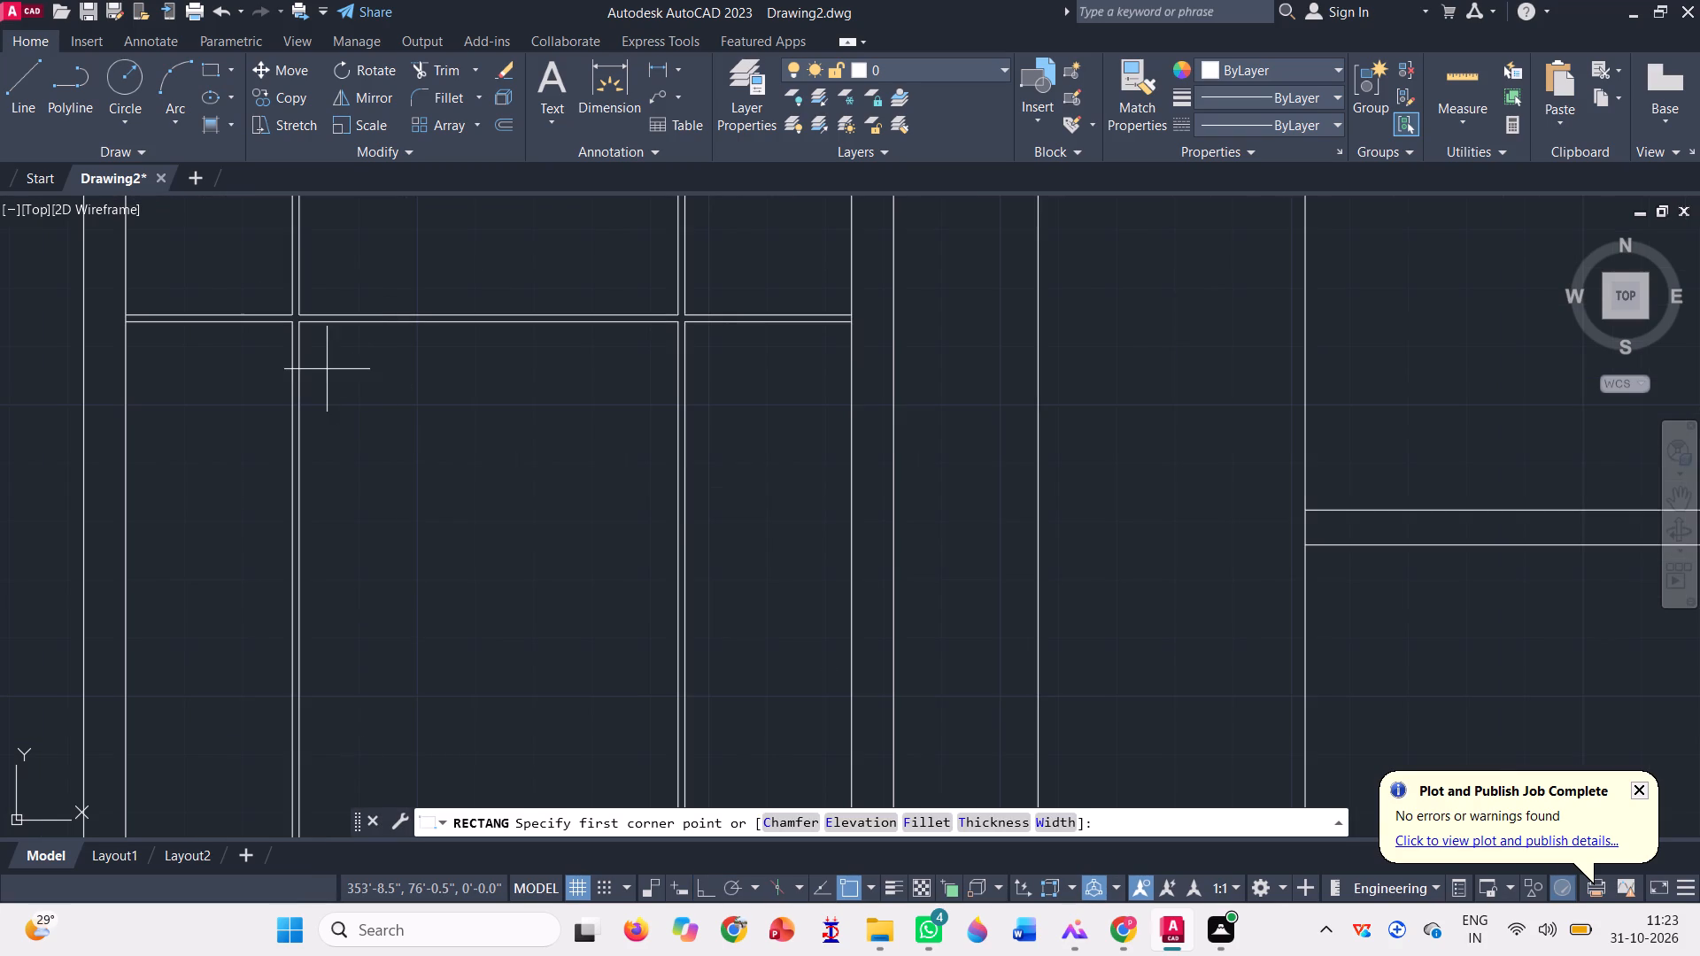
{"action": "left_click", "coordinate": [322, 363]}
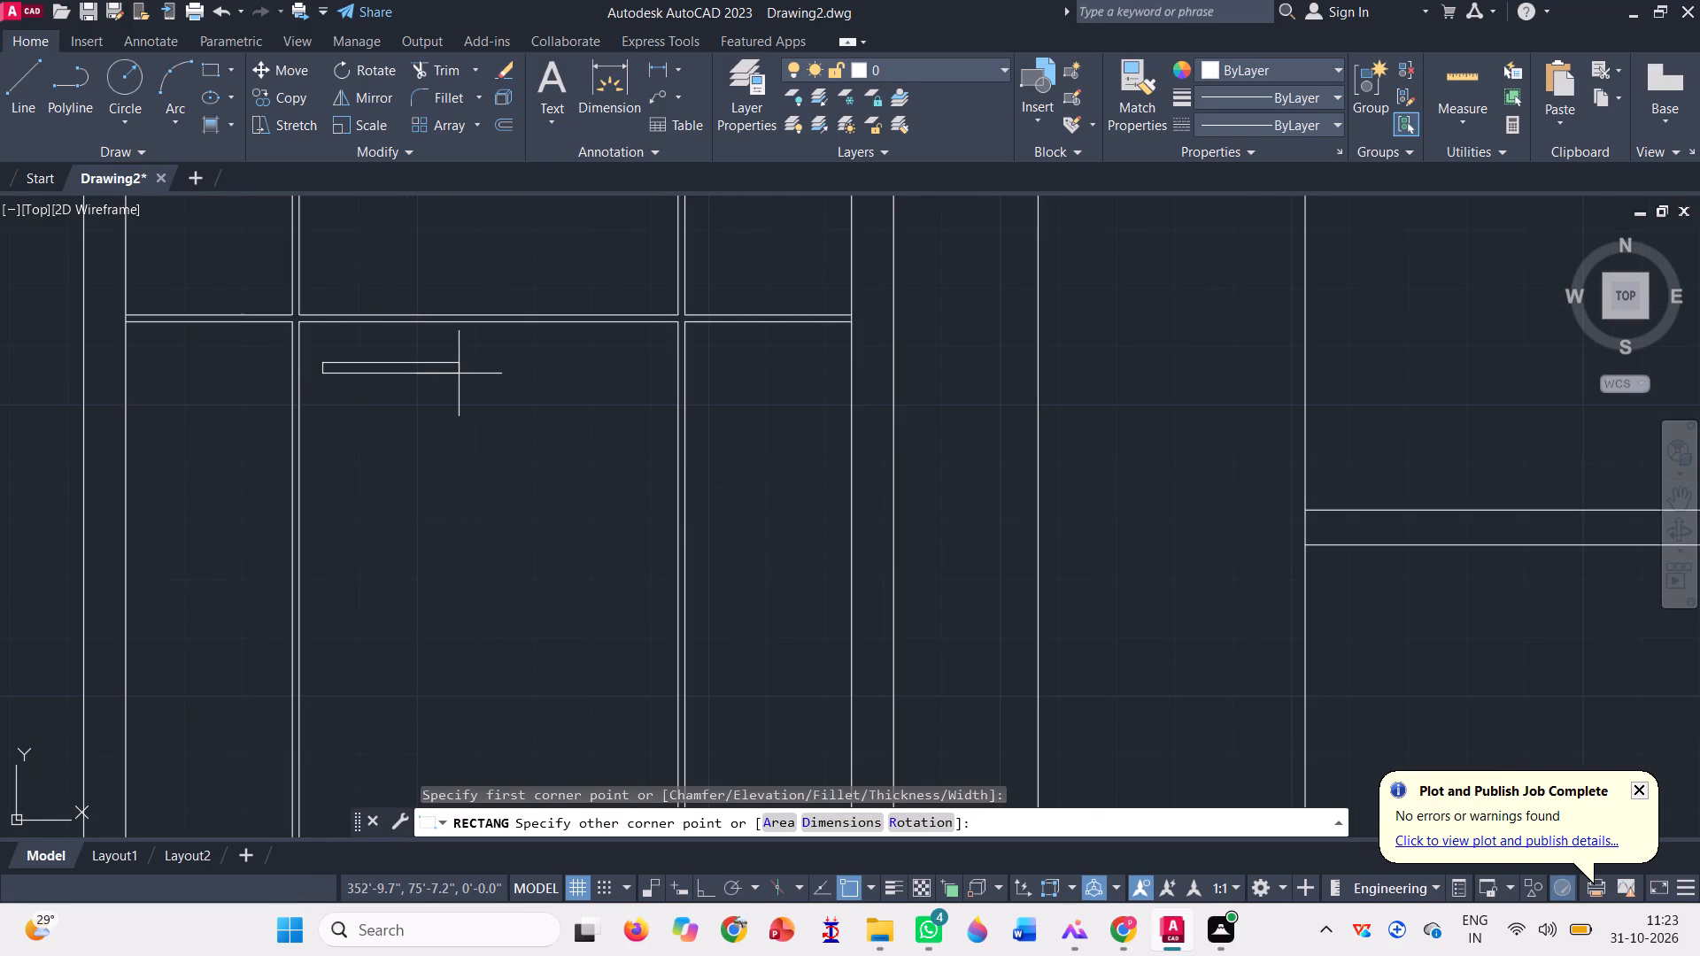
{"action": "left_click", "coordinate": [656, 373]}
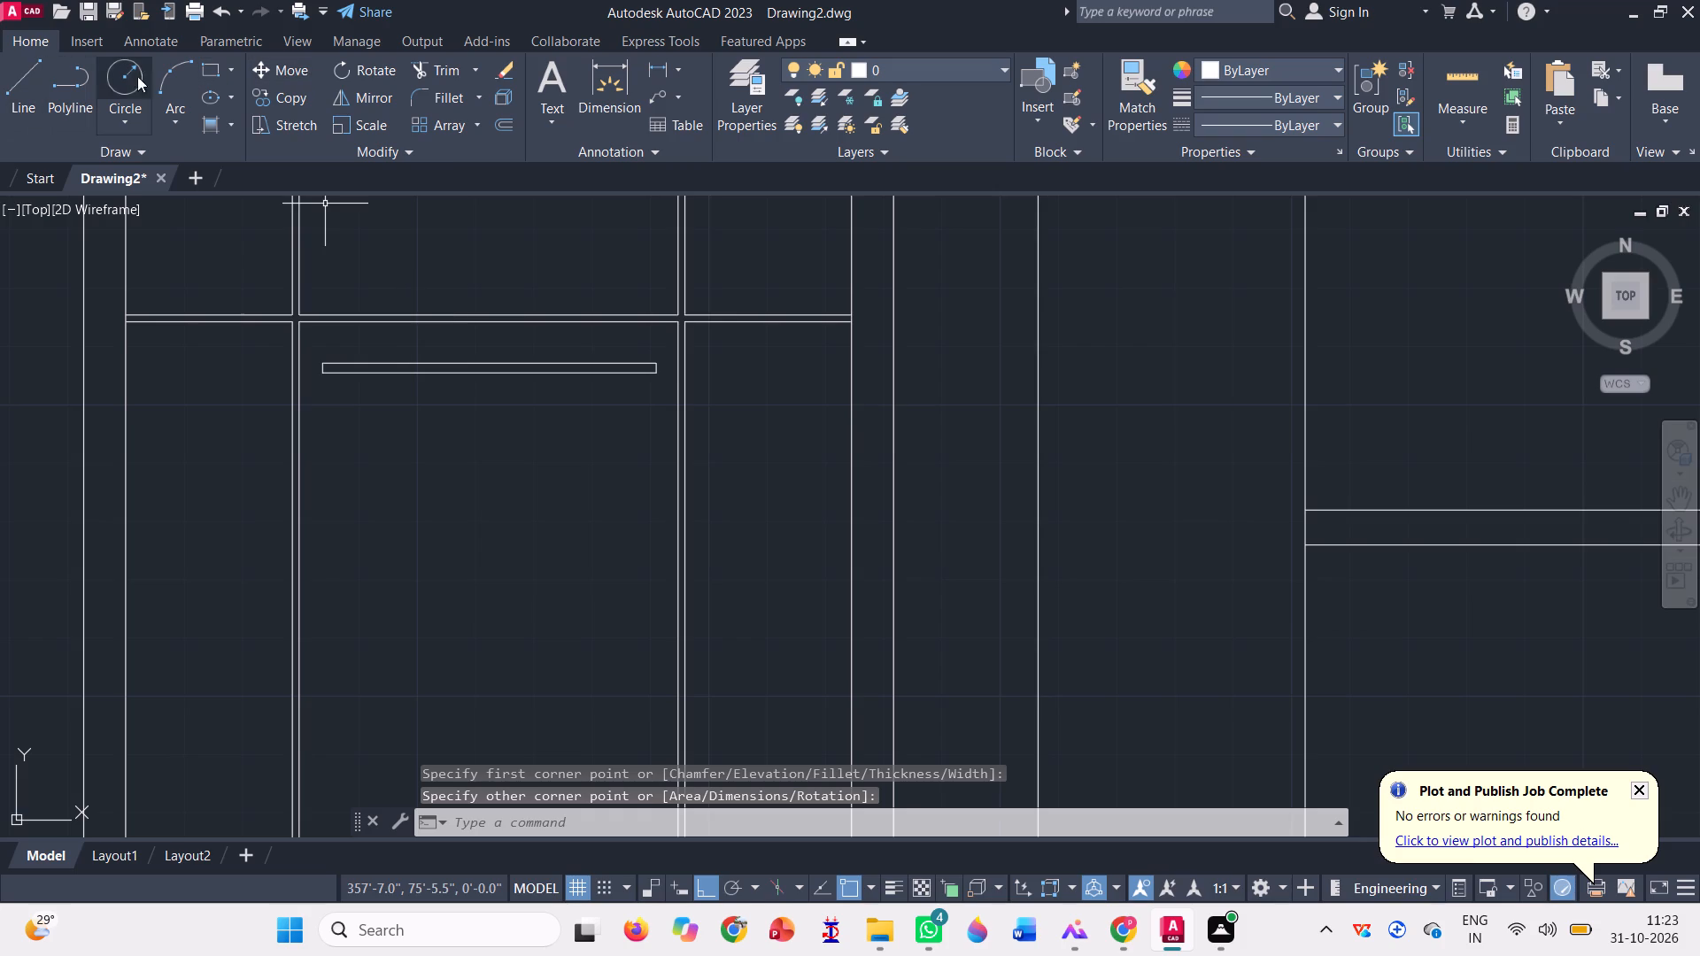
Draw a short rectangle over the middle of the thin horizontal strip, spanning from its top edge to its bottom edge.
{"action": "left_click", "coordinate": [208, 64]}
{"action": "scroll", "coordinate": [484, 352], "scroll_direction": "up", "scroll_amount": 1}
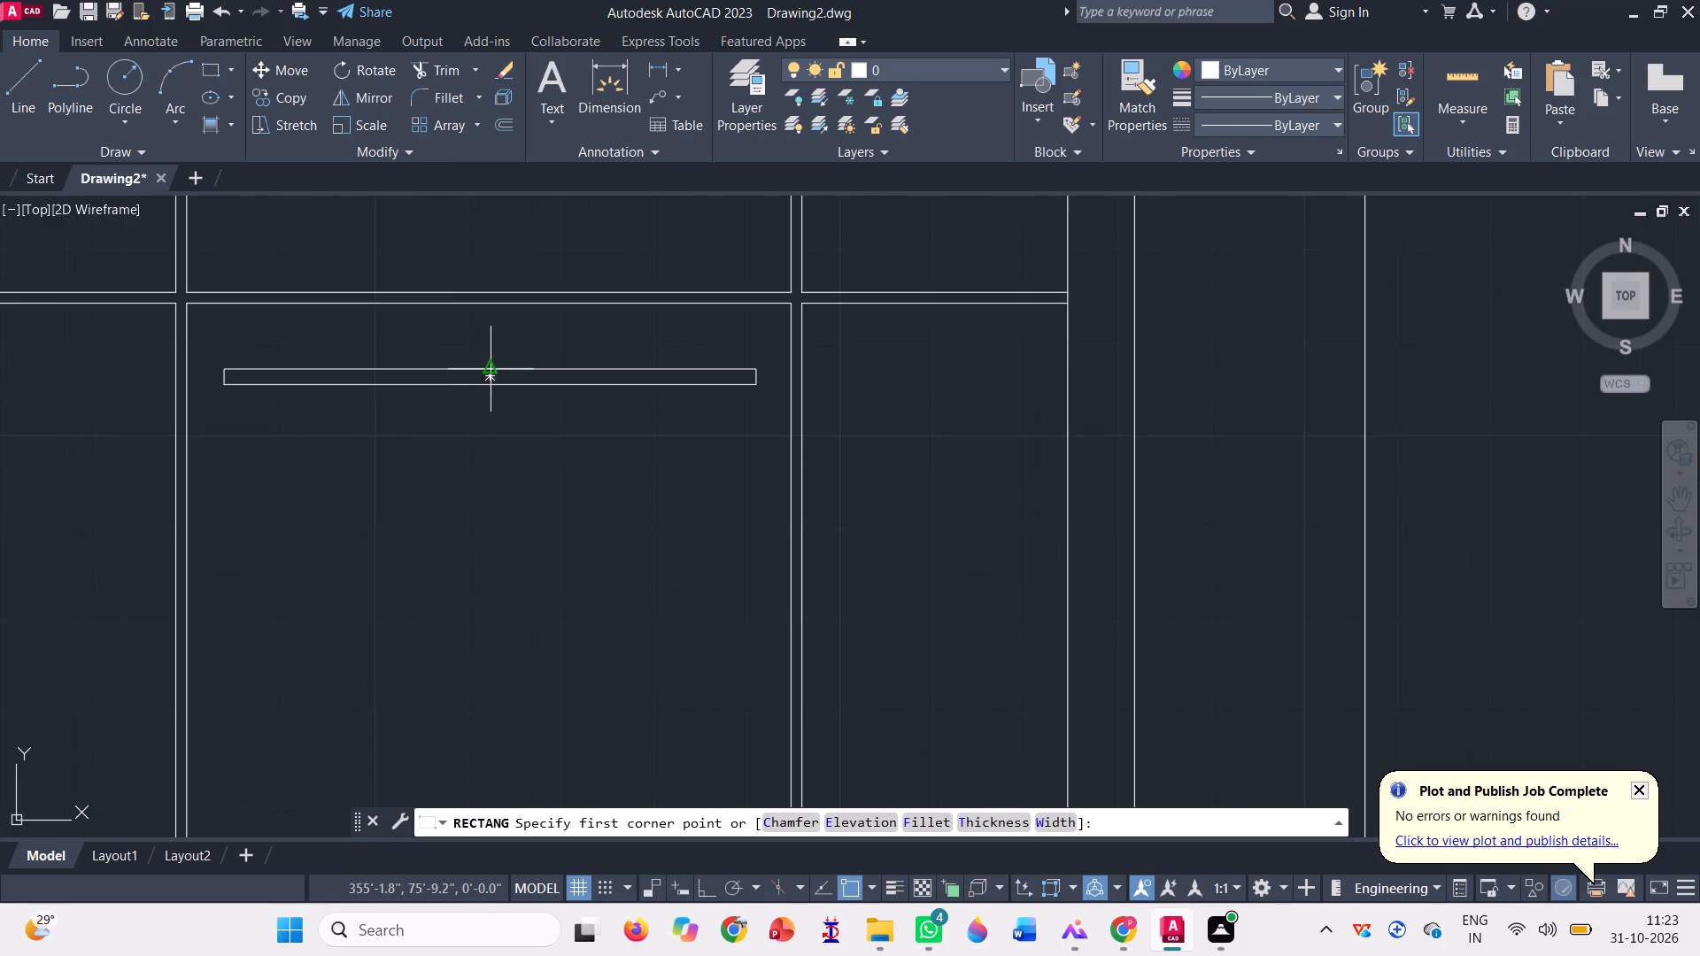
{"action": "left_click", "coordinate": [458, 371]}
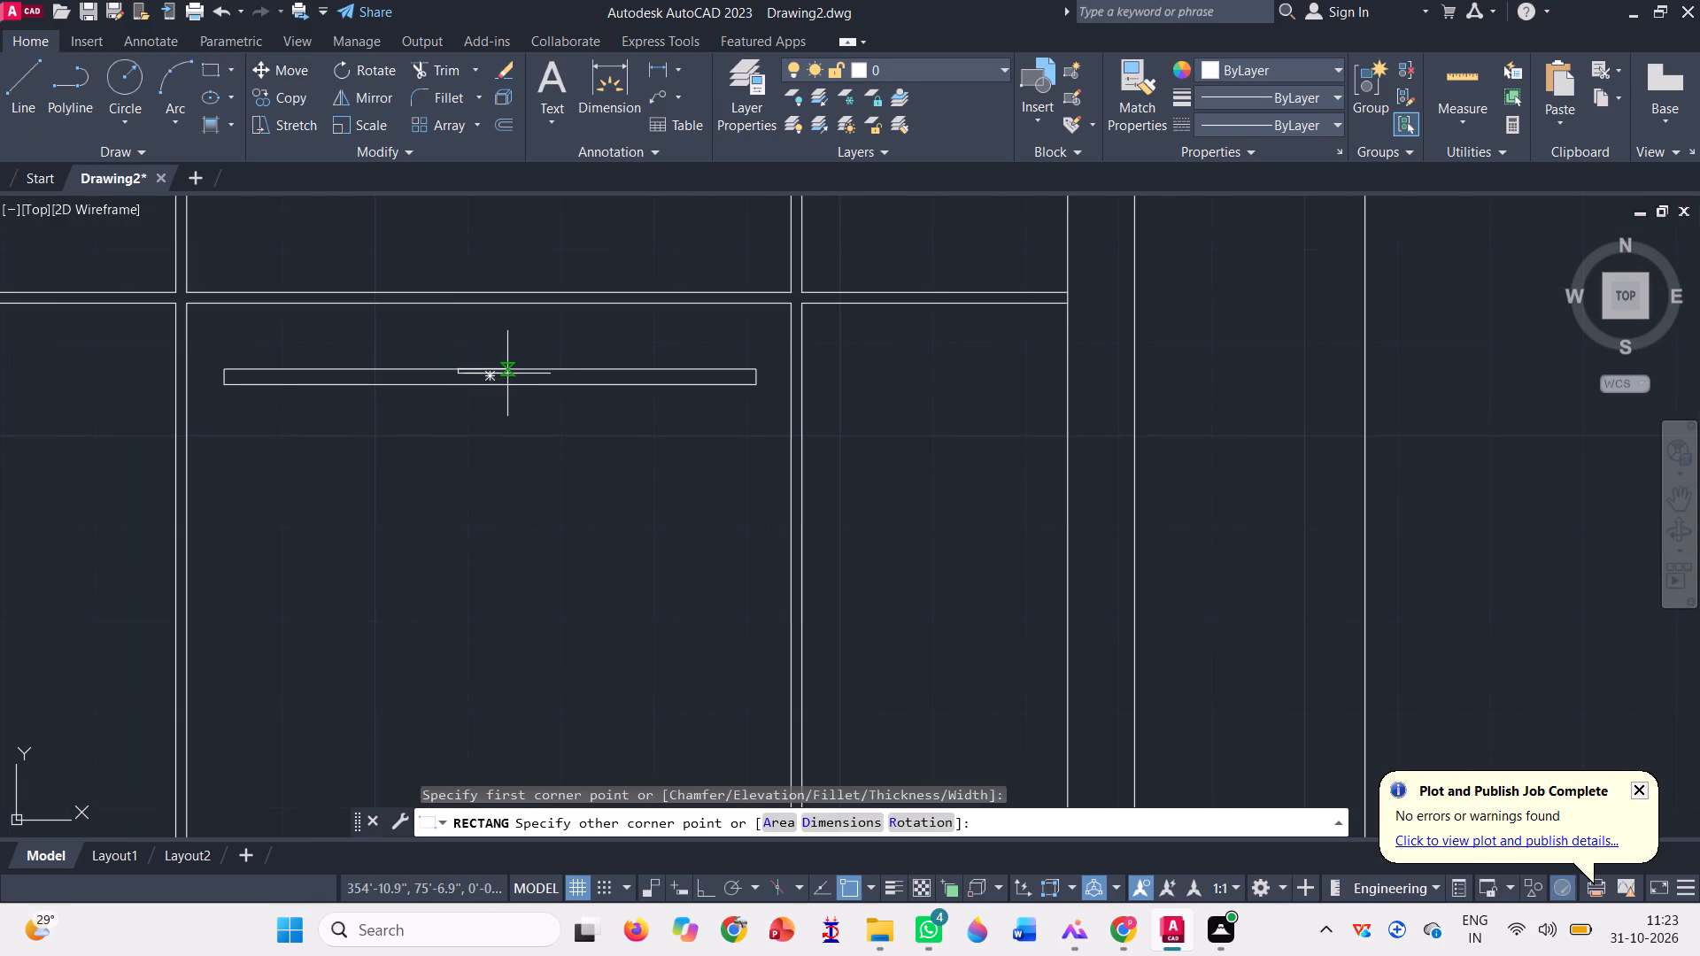
{"action": "left_click", "coordinate": [518, 385]}
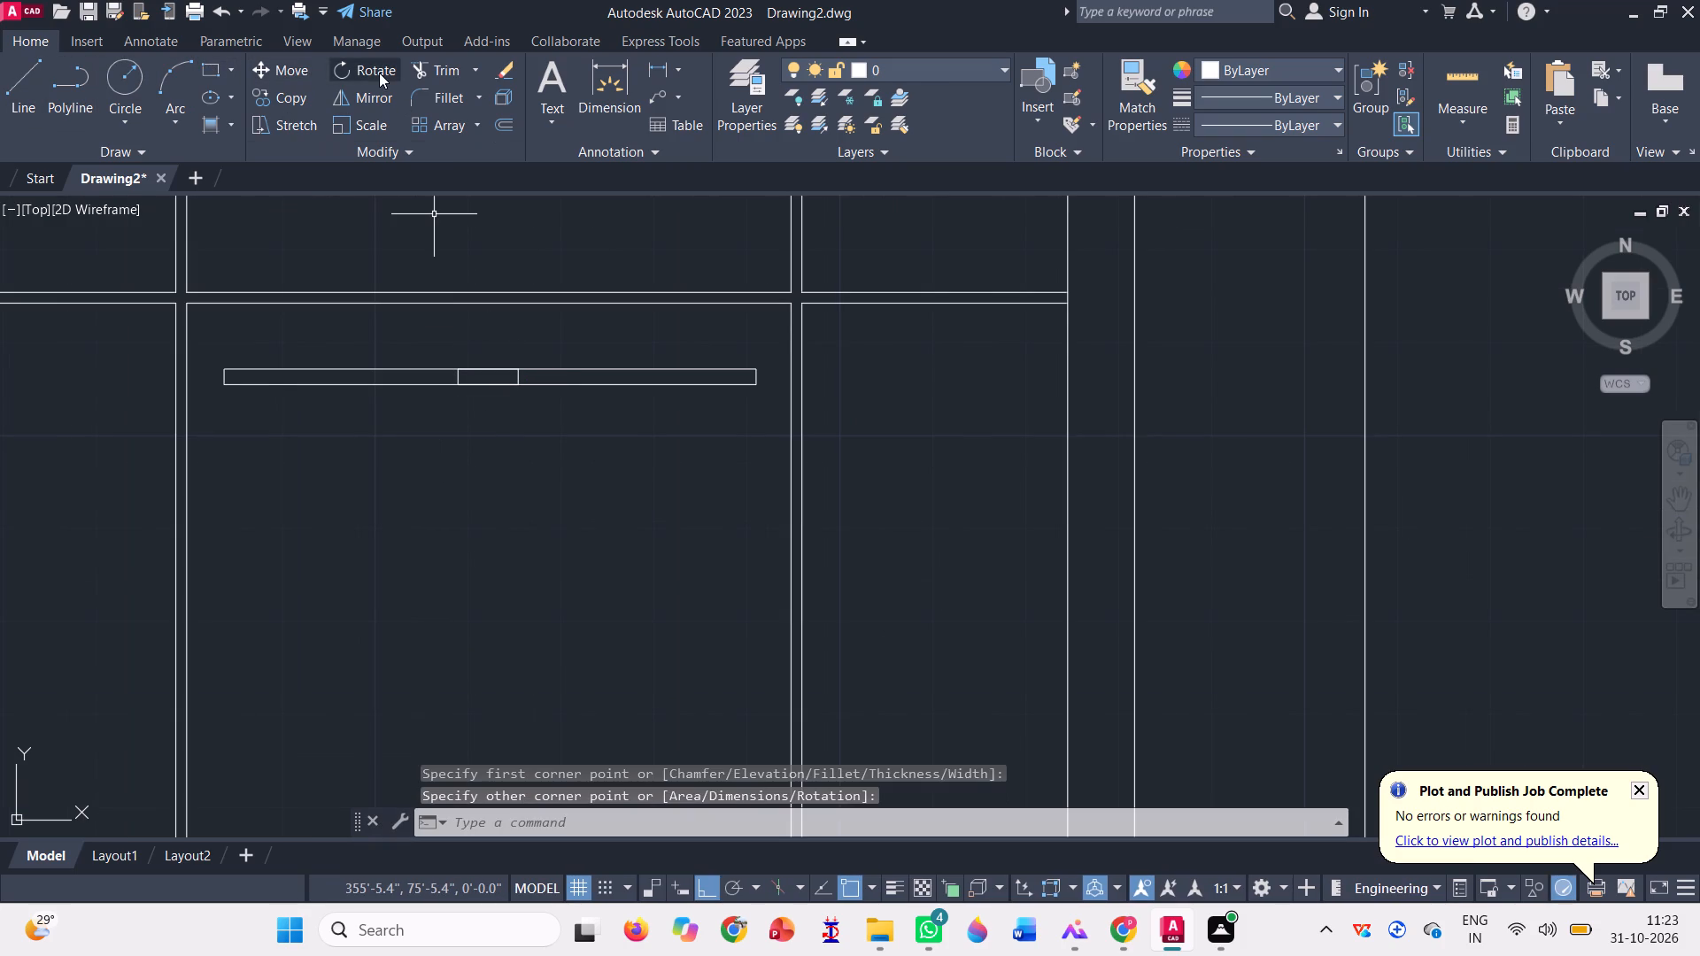
Trim the strip's top and bottom edges within the short middle rectangle, splitting it into two separate closed bars.
{"action": "left_click", "coordinate": [451, 69]}
{"action": "left_click", "coordinate": [491, 358]}
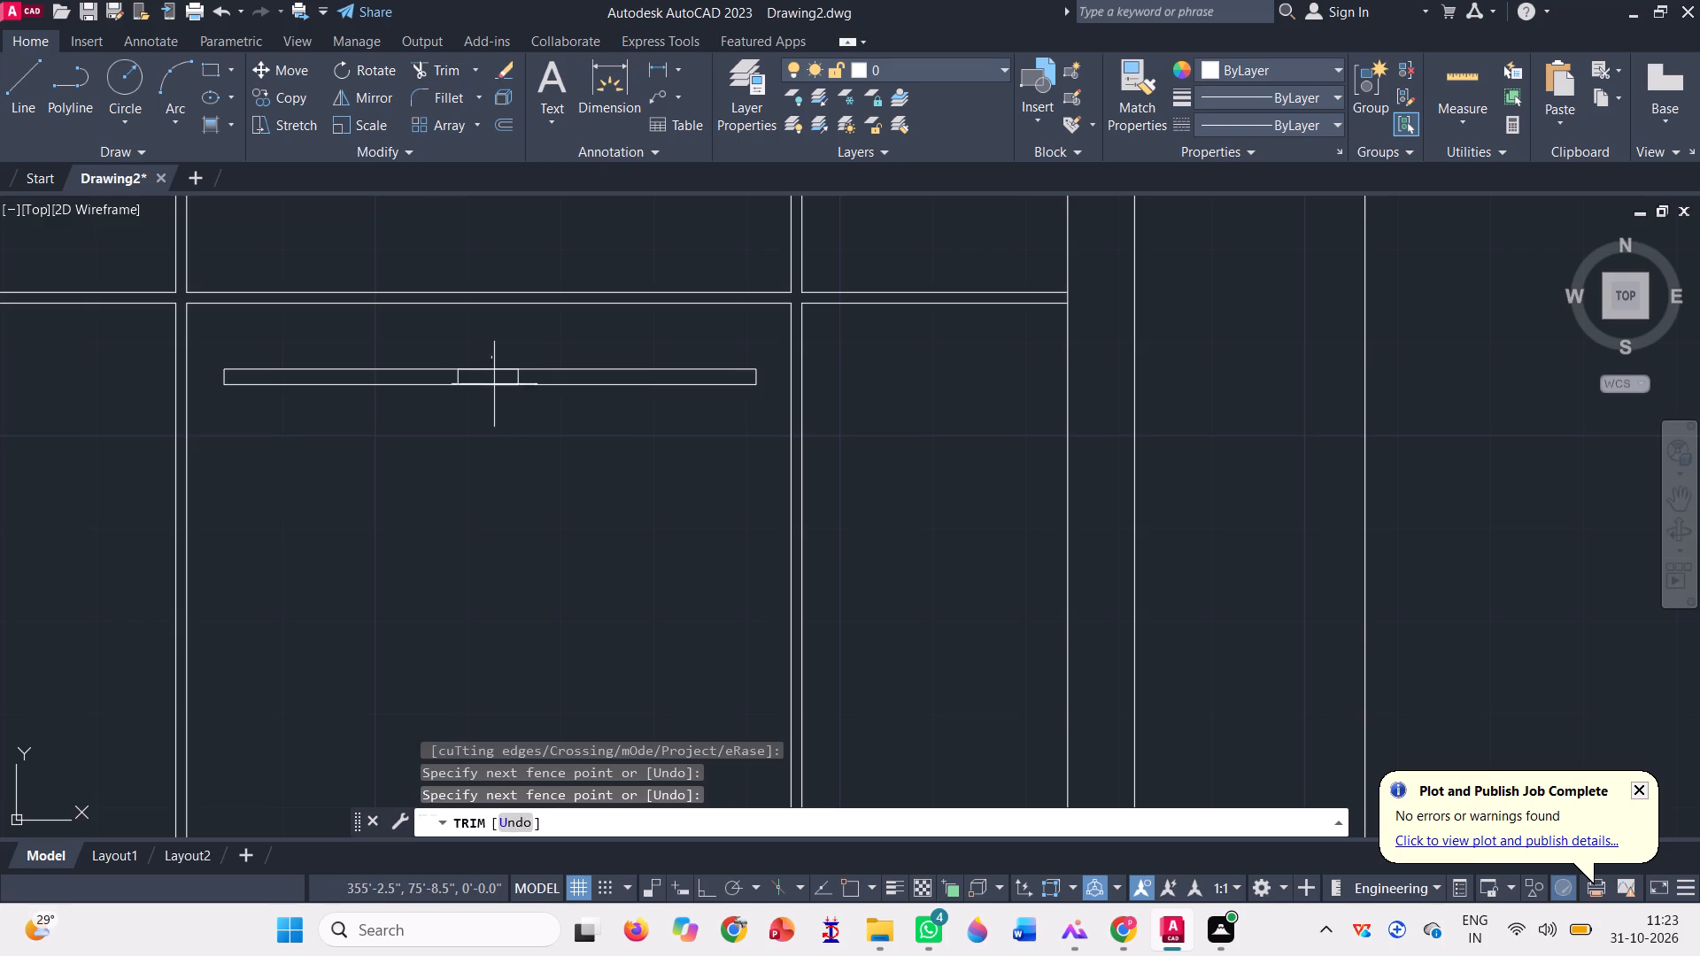
{"action": "left_click", "coordinate": [493, 412]}
{"action": "key", "text": "Escape"}
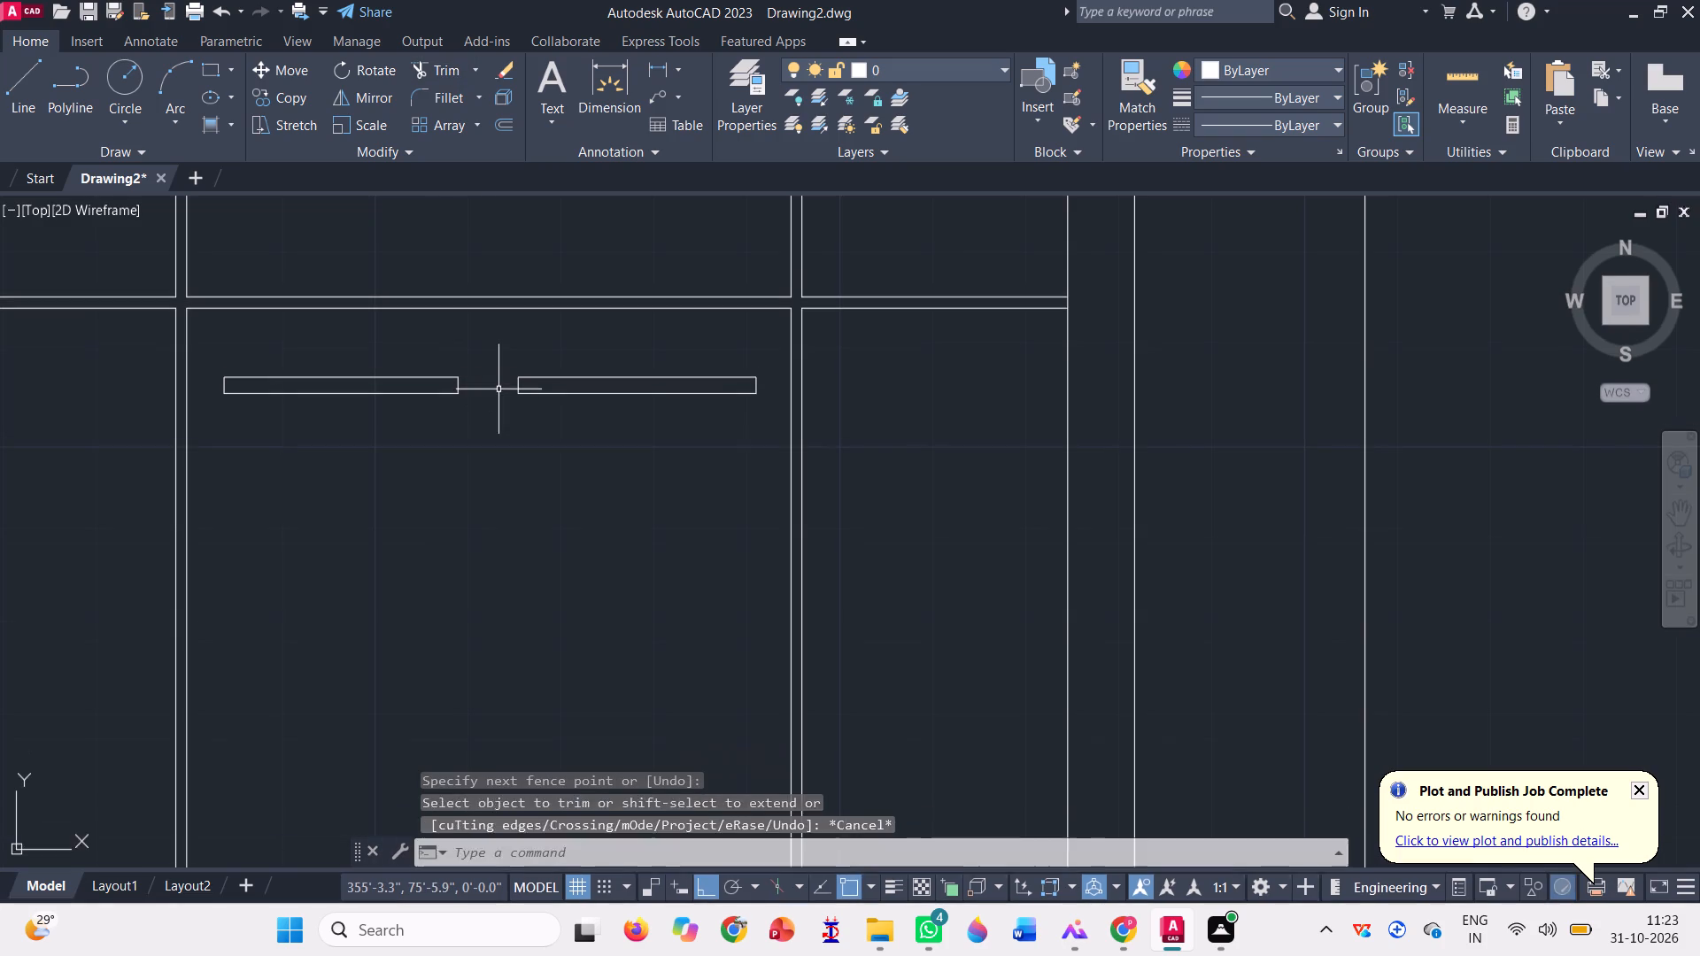
Examine the whole elevation, including the empty upper framed opening above the capped box.
{"action": "scroll", "coordinate": [503, 387], "scroll_direction": "down", "scroll_amount": 4}
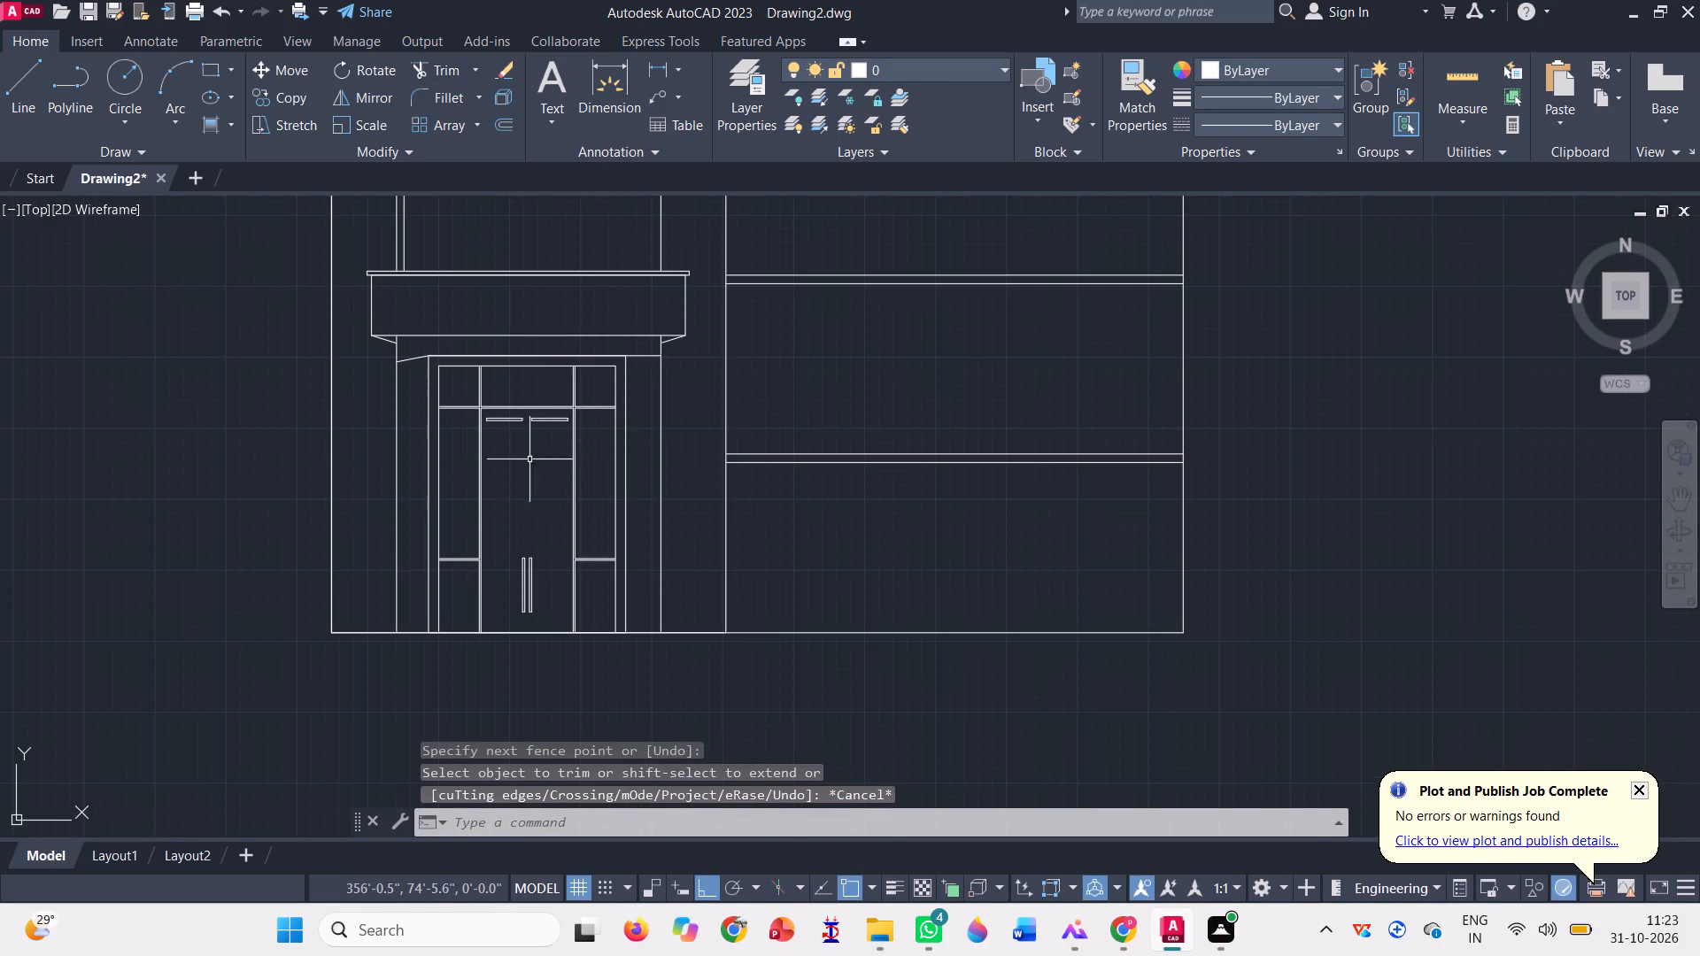
{"action": "scroll", "coordinate": [375, 622], "scroll_direction": "down", "scroll_amount": 1}
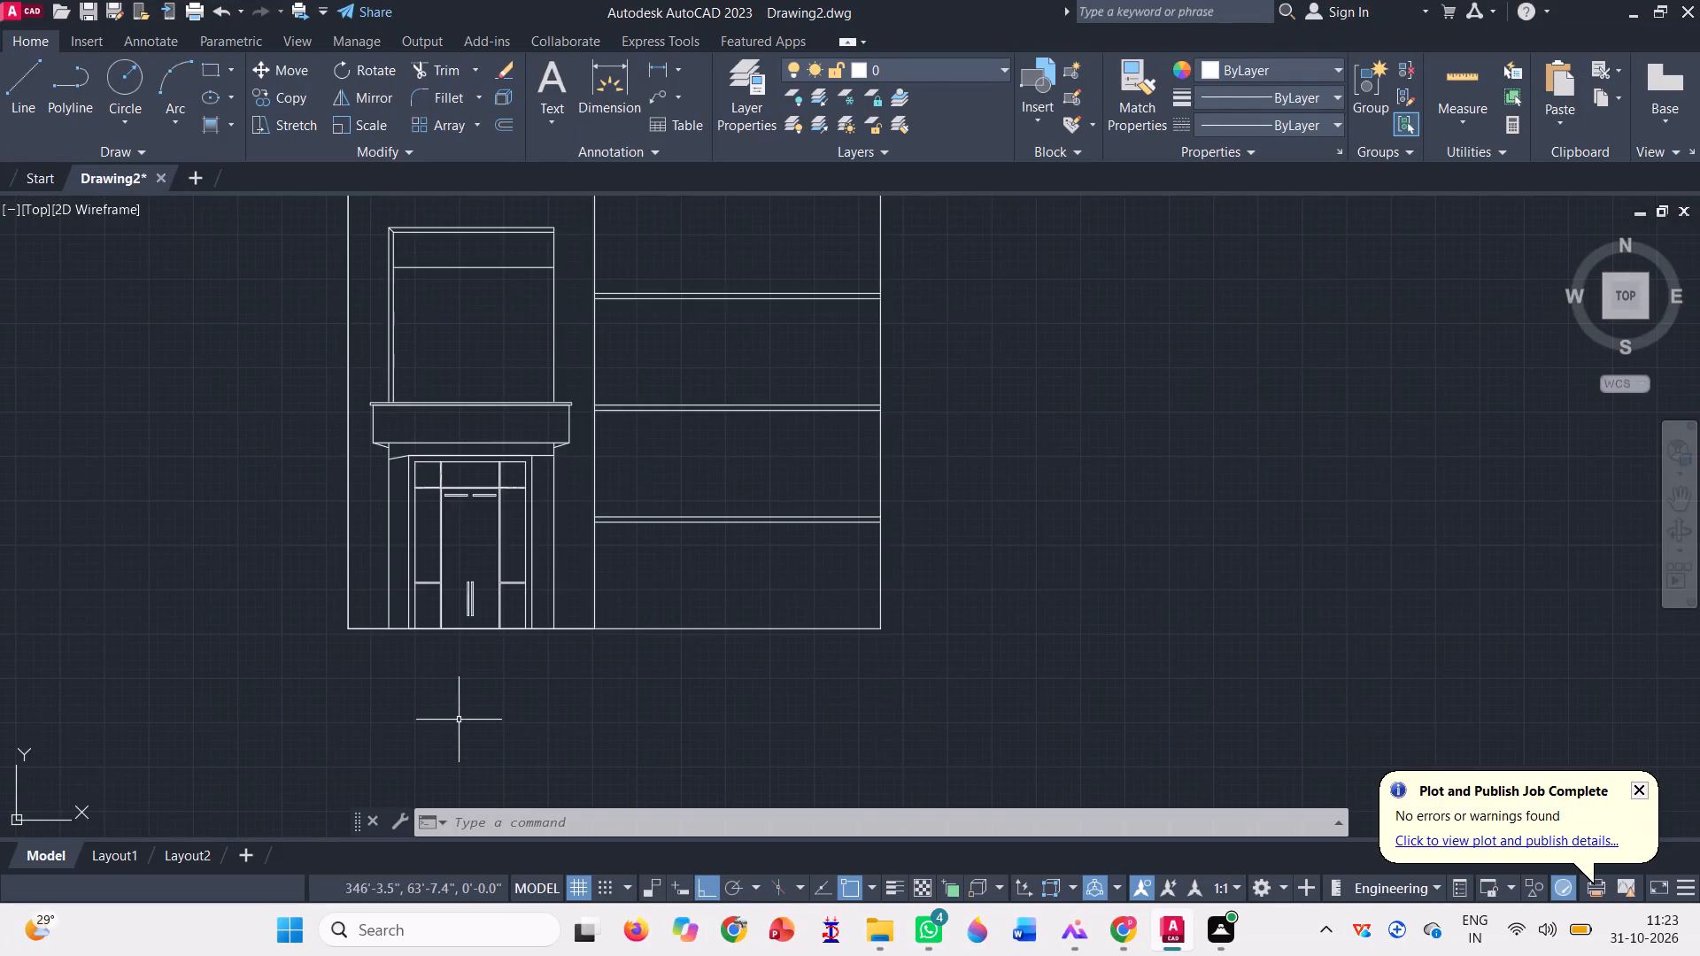
{"action": "scroll", "coordinate": [459, 720], "scroll_direction": "down", "scroll_amount": 1}
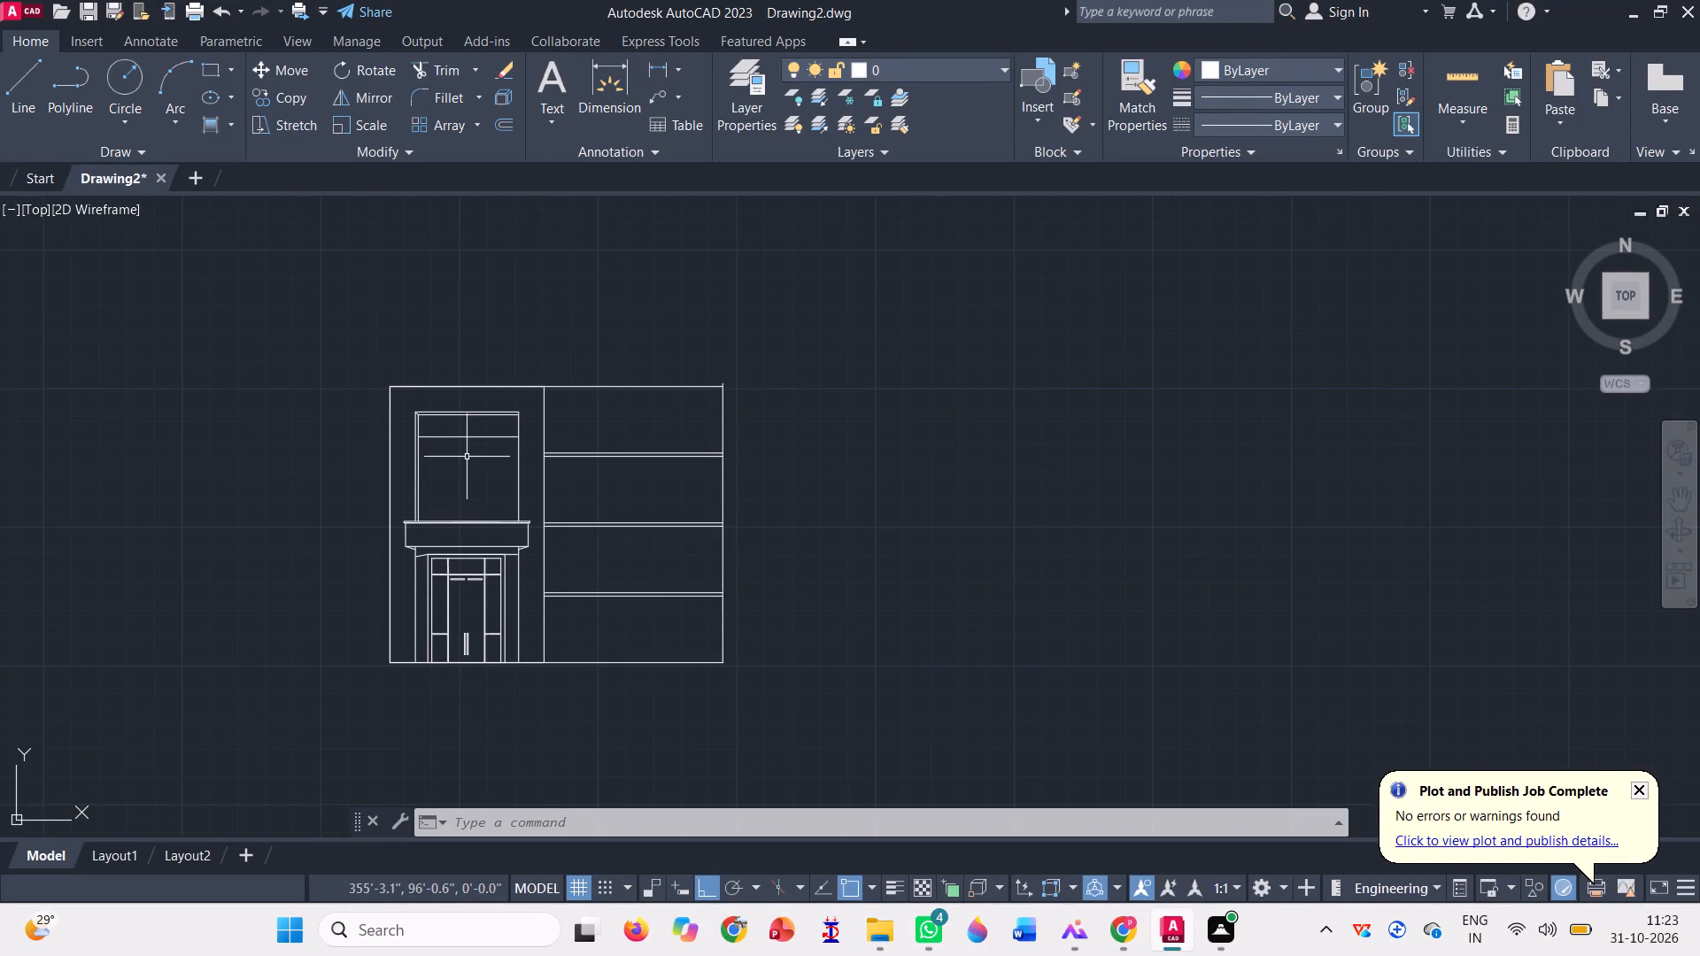
{"action": "scroll", "coordinate": [469, 466], "scroll_direction": "up", "scroll_amount": 1}
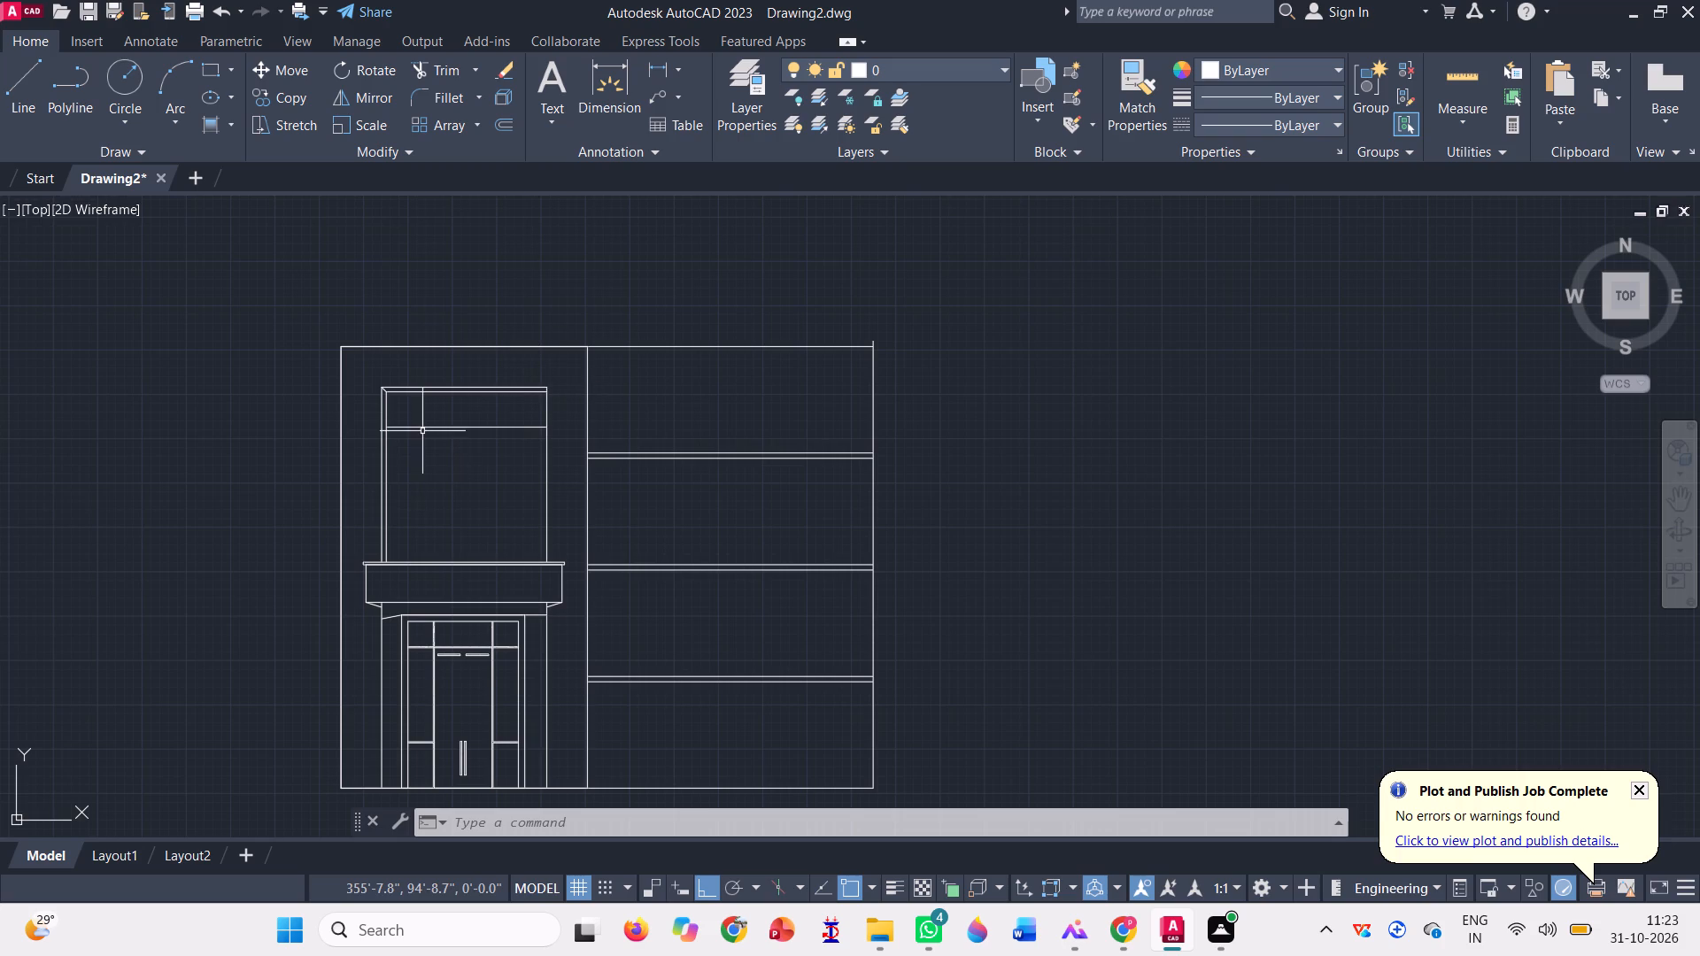
{"action": "scroll", "coordinate": [384, 524], "scroll_direction": "up", "scroll_amount": 2}
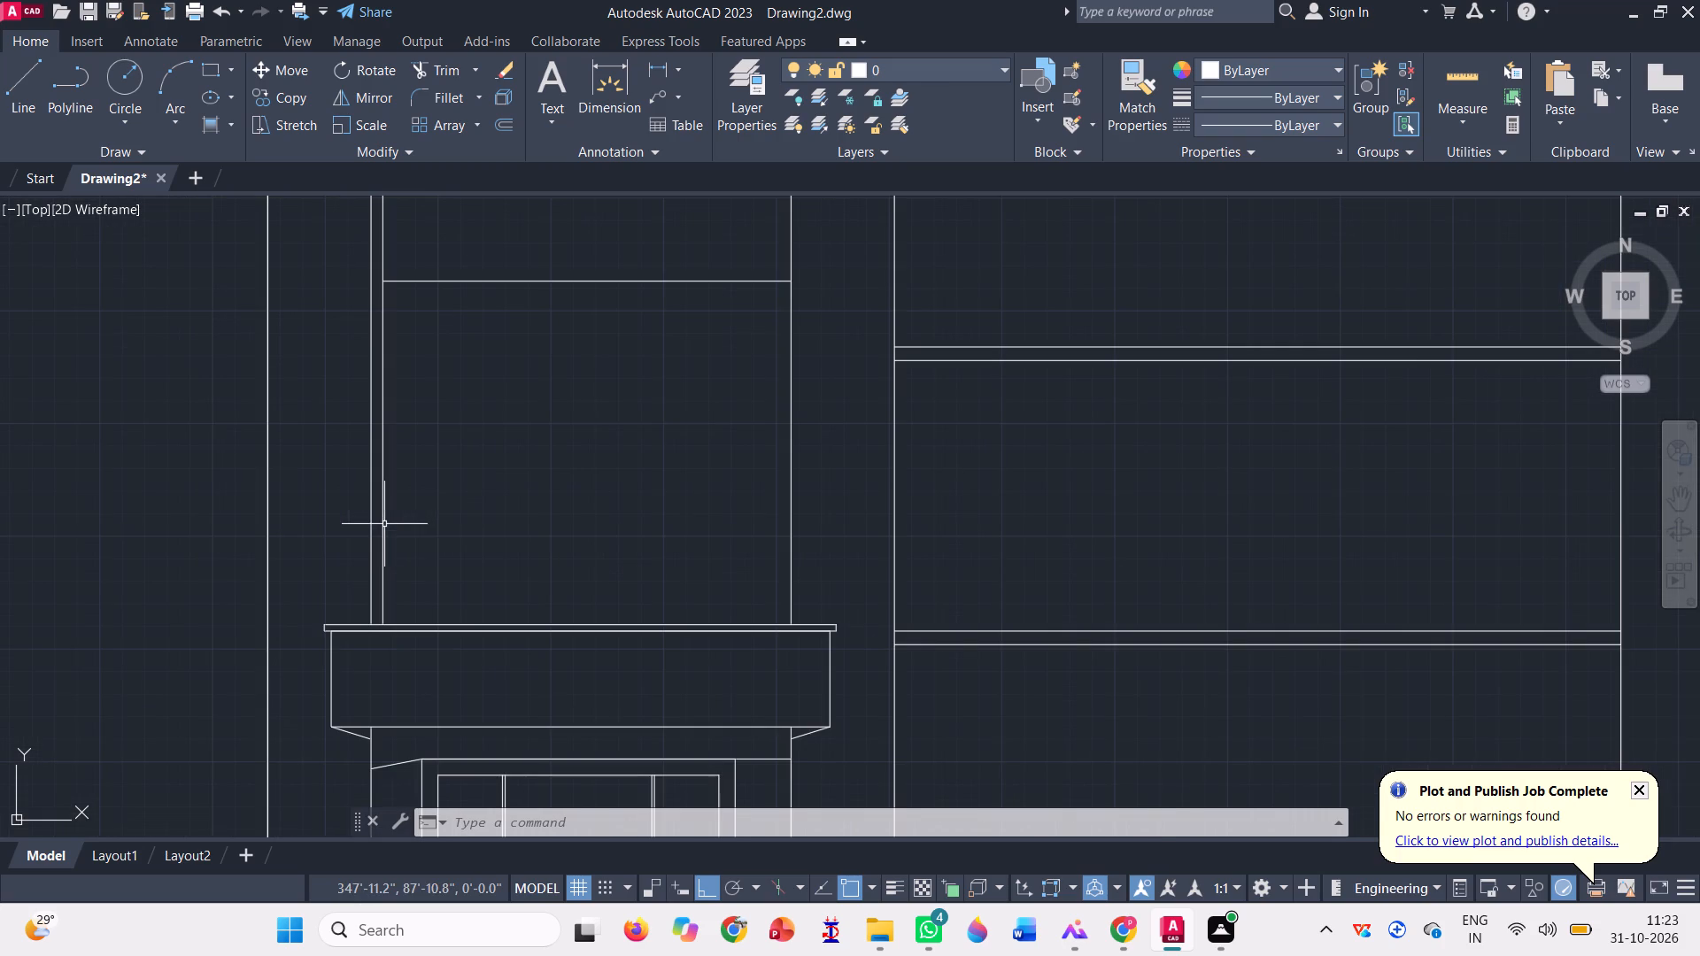
{"action": "scroll", "coordinate": [387, 521], "scroll_direction": "down", "scroll_amount": 1}
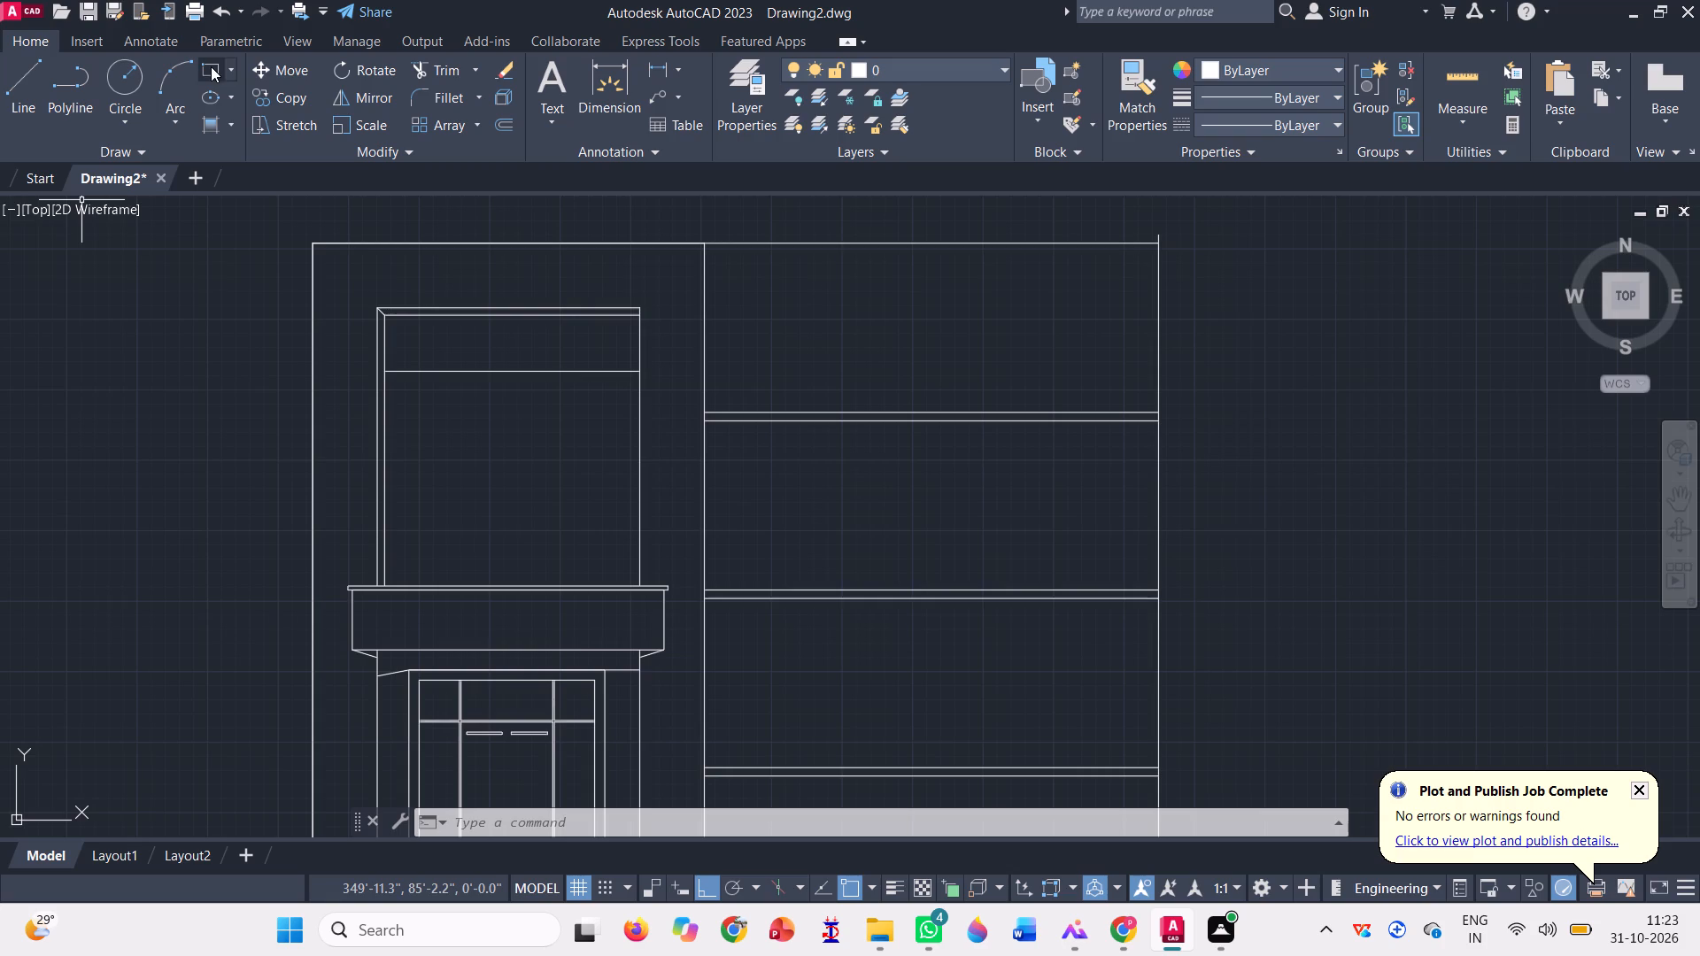
{"action": "scroll", "coordinate": [368, 453], "scroll_direction": "down", "scroll_amount": 1}
Copy the door's outer frame, inner outline and all dividing bars, without the handles or thin strips, from the frame's lower right corner.
{"action": "scroll", "coordinate": [415, 621], "scroll_direction": "up", "scroll_amount": 3}
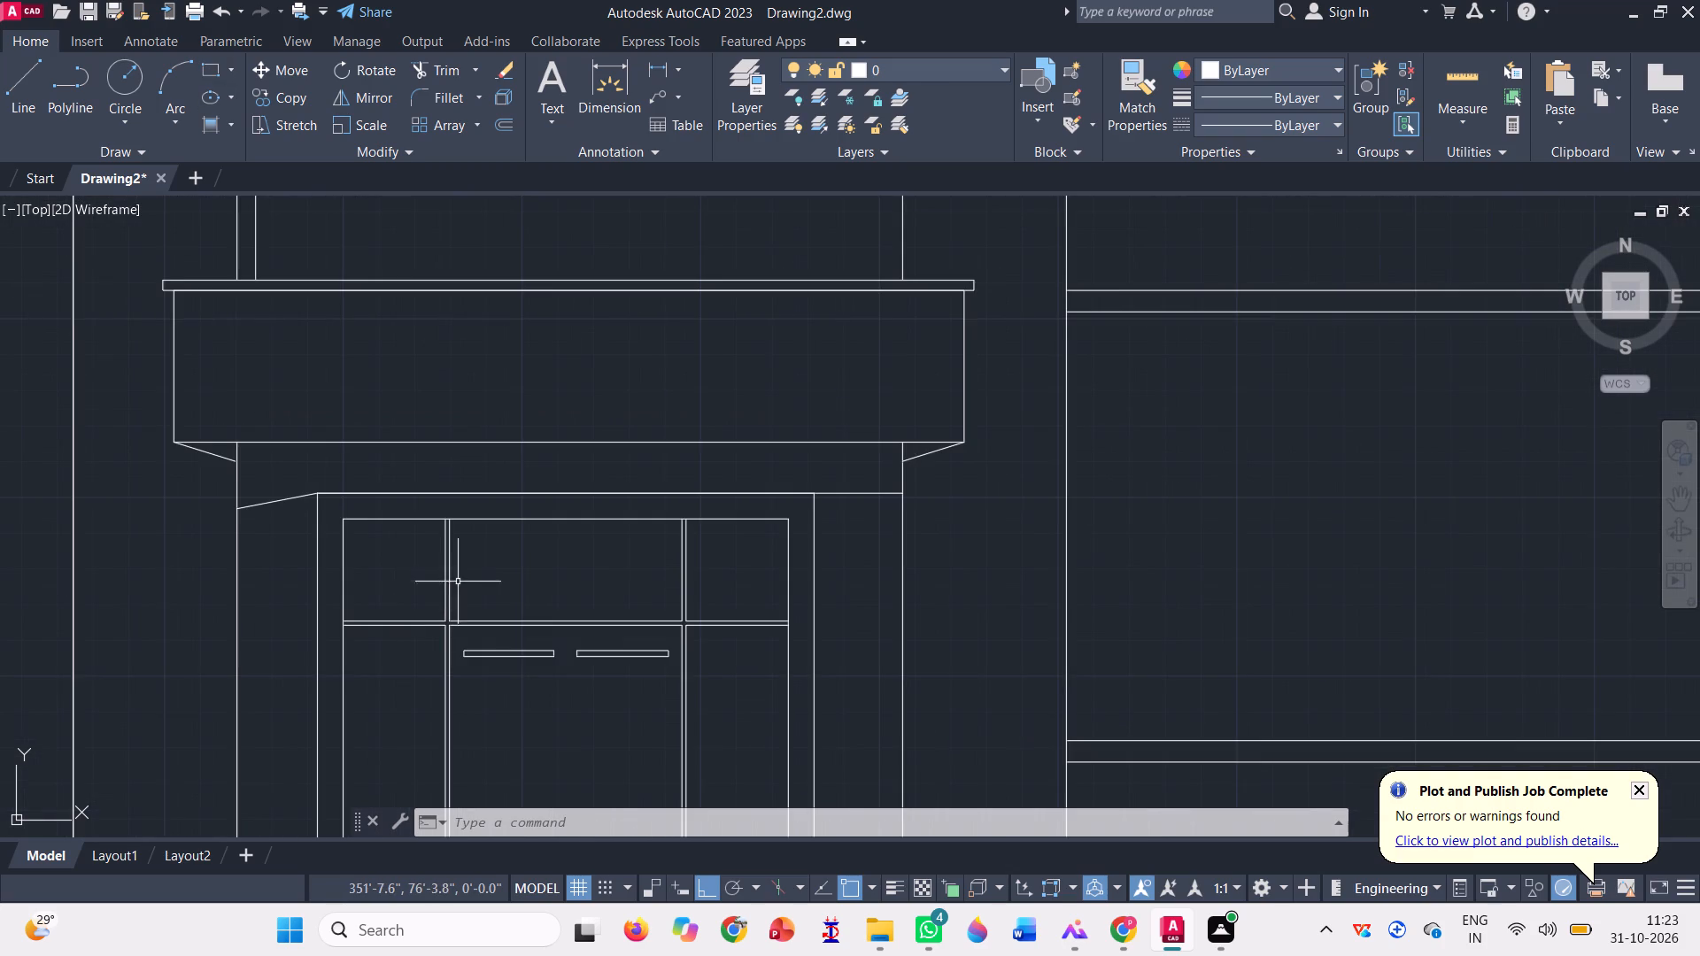
{"action": "left_click", "coordinate": [484, 585]}
{"action": "left_click", "coordinate": [415, 565]}
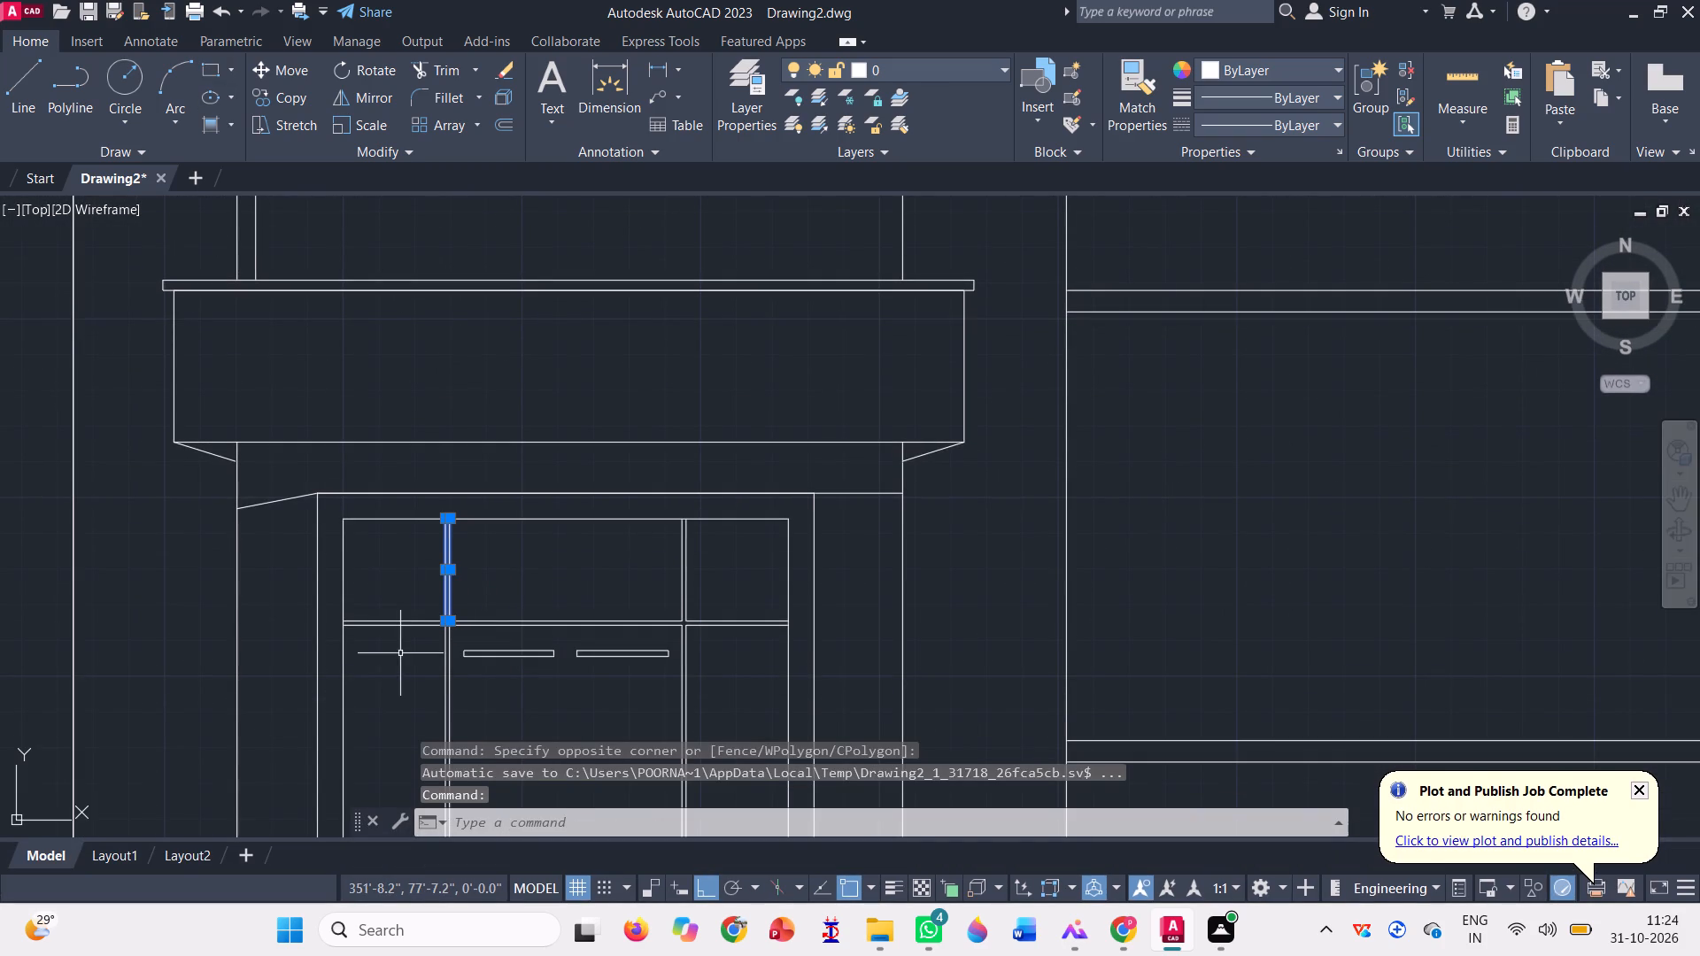
{"action": "left_click", "coordinate": [400, 653]}
{"action": "left_click", "coordinate": [377, 579]}
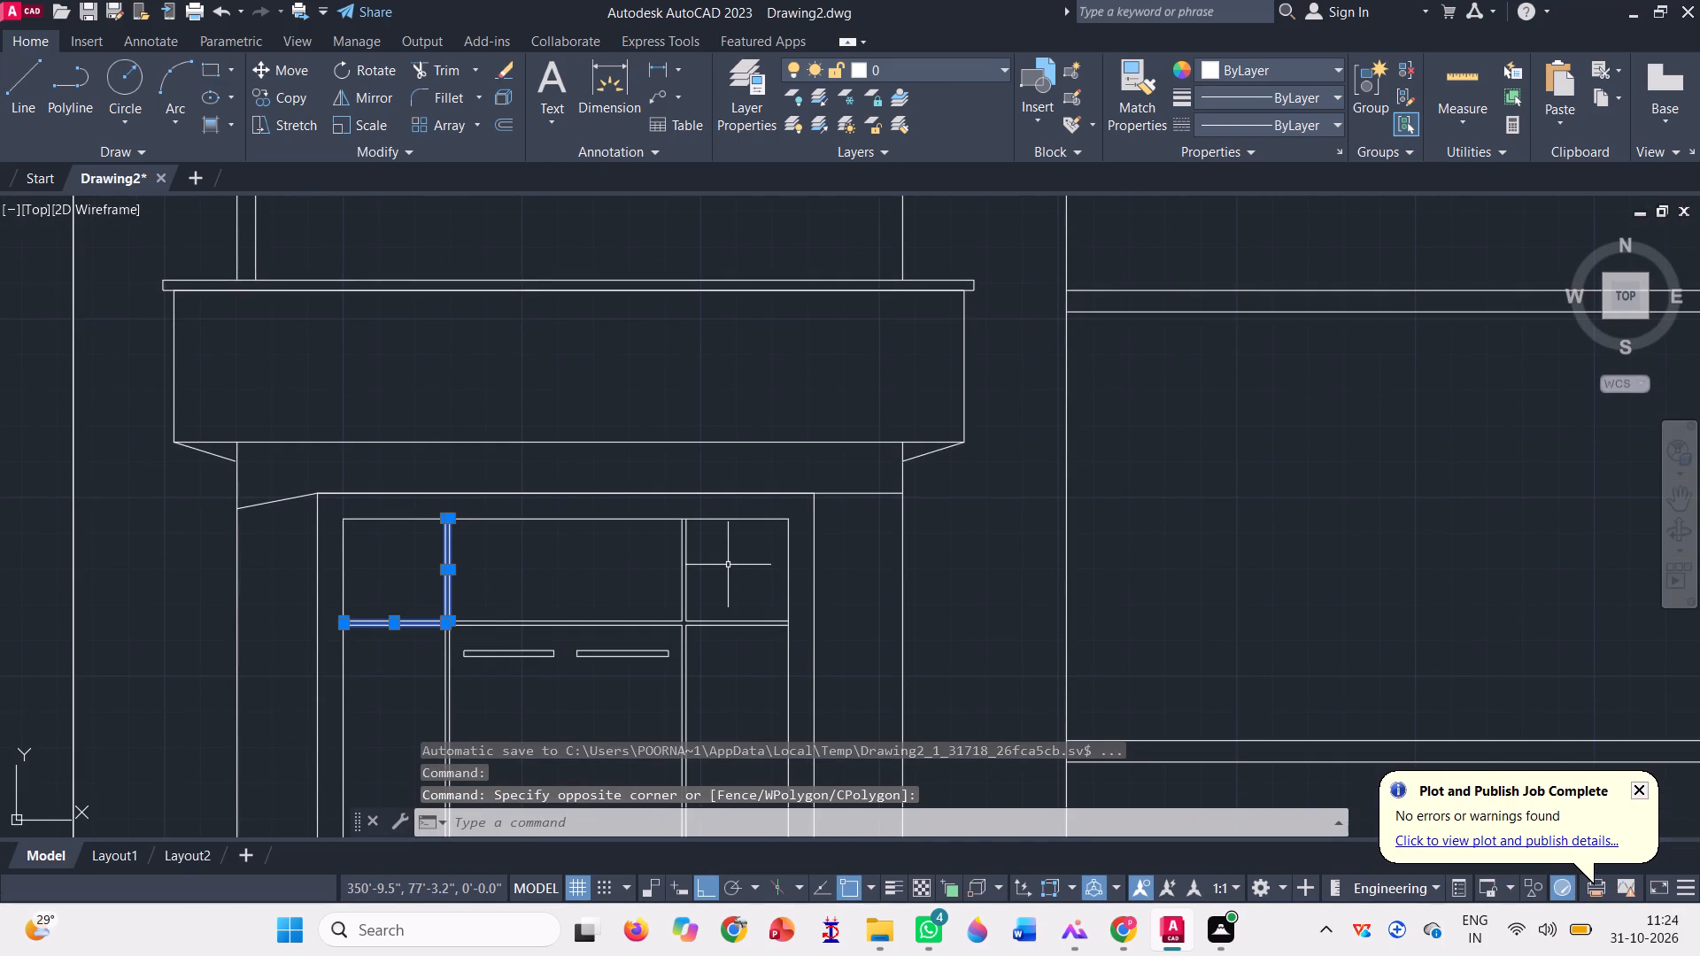
{"action": "left_click", "coordinate": [728, 565]}
{"action": "left_click", "coordinate": [651, 554]}
{"action": "scroll", "coordinate": [644, 551], "scroll_direction": "down", "scroll_amount": 2}
{"action": "left_click", "coordinate": [688, 590]}
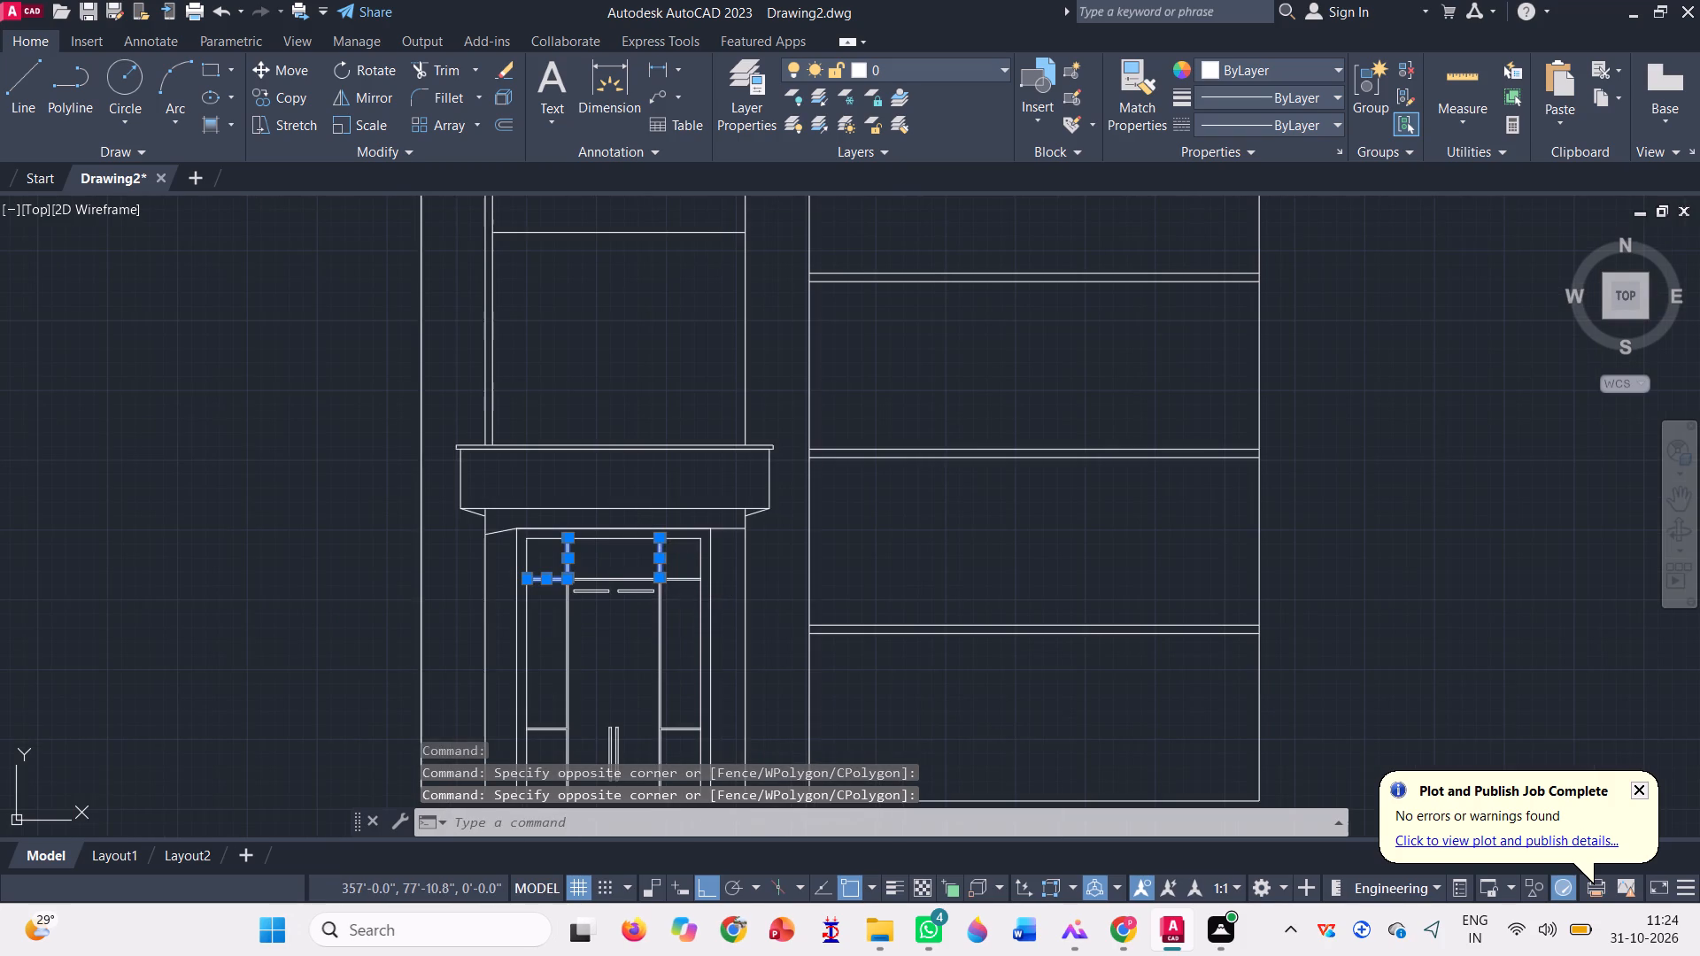
{"action": "left_click", "coordinate": [673, 545]}
{"action": "scroll", "coordinate": [644, 599], "scroll_direction": "up", "scroll_amount": 3}
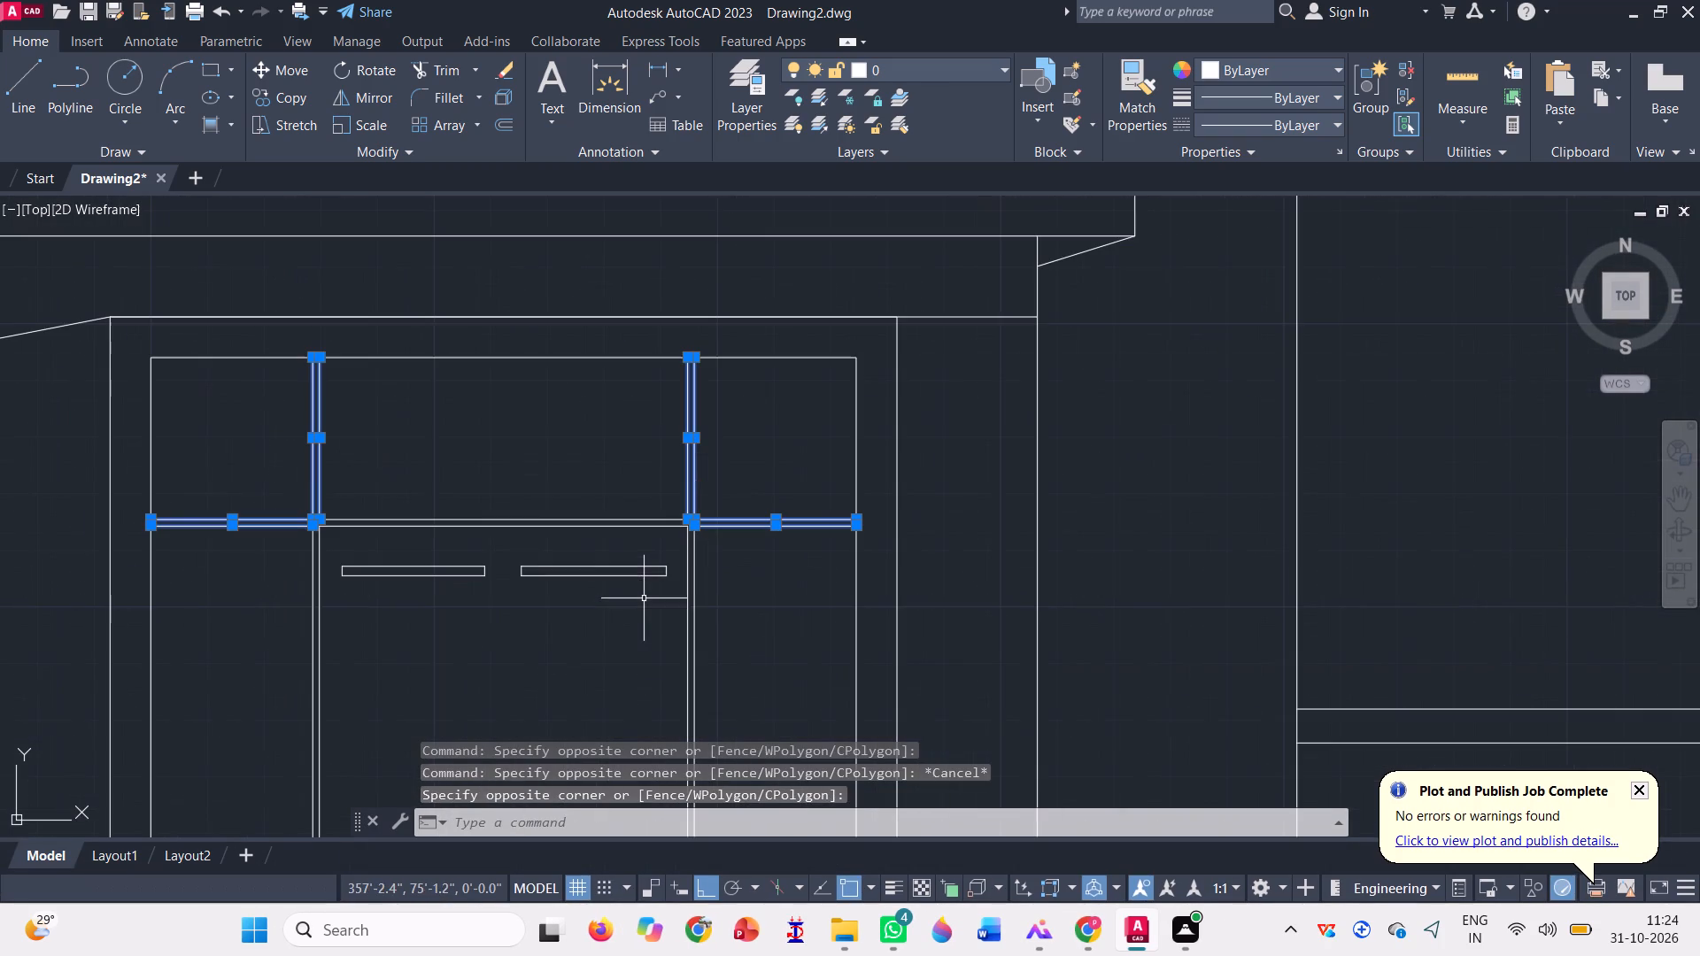
{"action": "left_click", "coordinate": [507, 549]}
{"action": "left_click", "coordinate": [444, 459]}
{"action": "scroll", "coordinate": [438, 478], "scroll_direction": "down", "scroll_amount": 2}
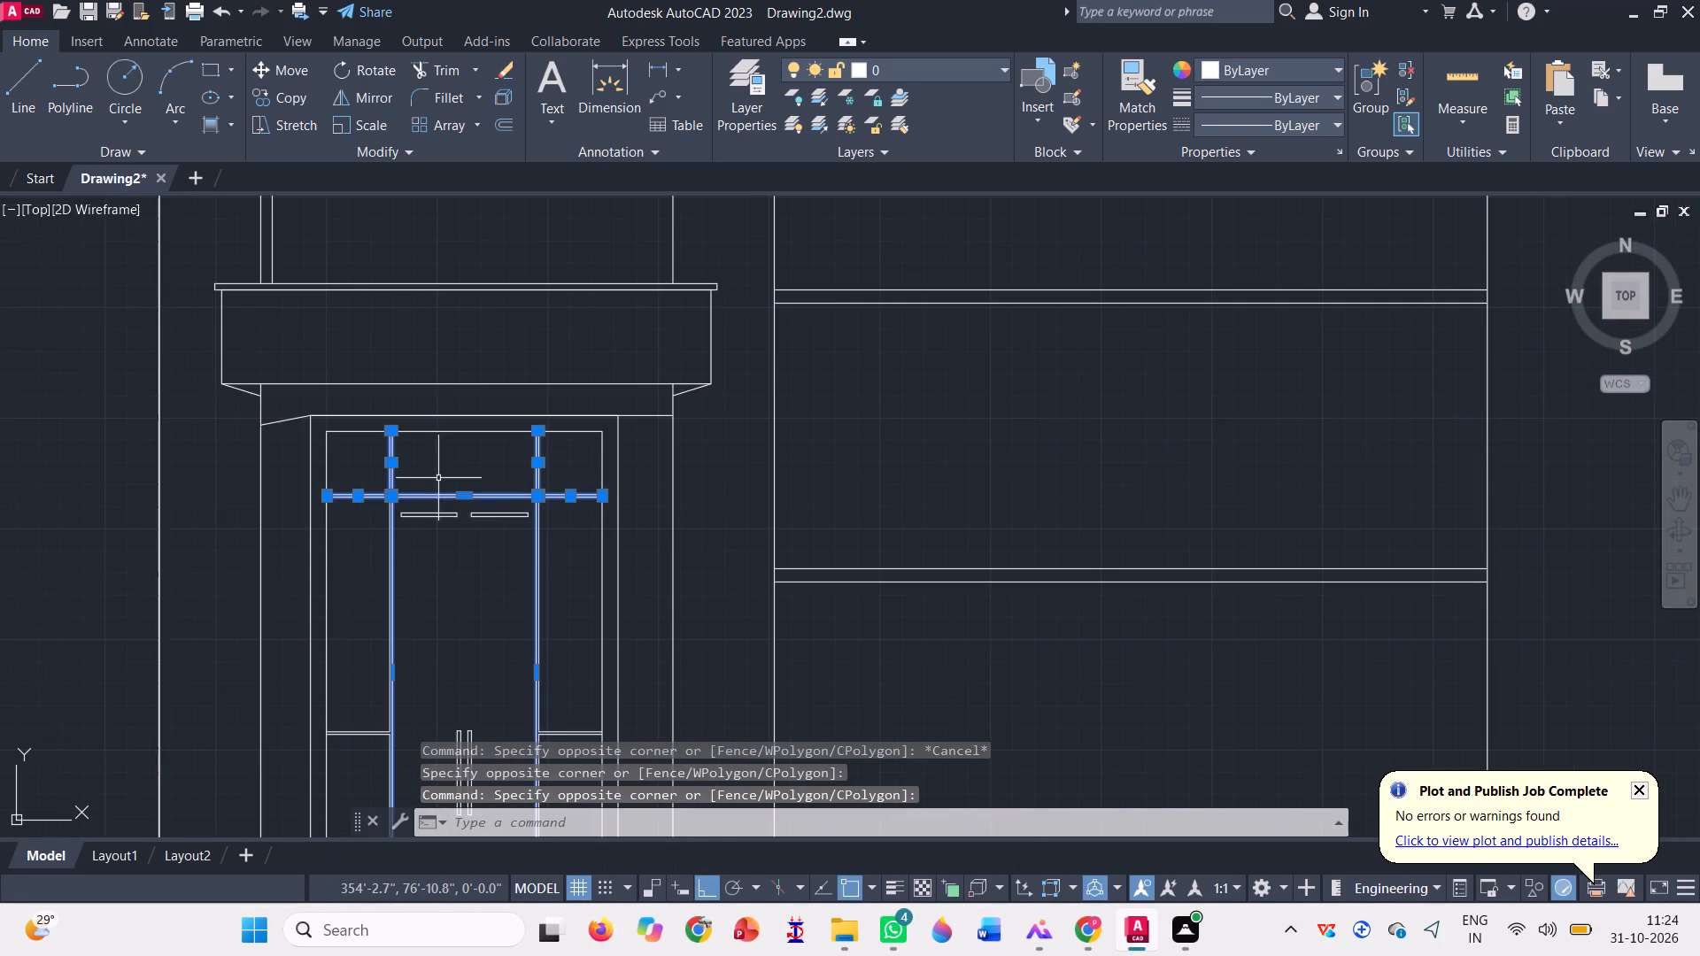
{"action": "scroll", "coordinate": [382, 603], "scroll_direction": "down", "scroll_amount": 1}
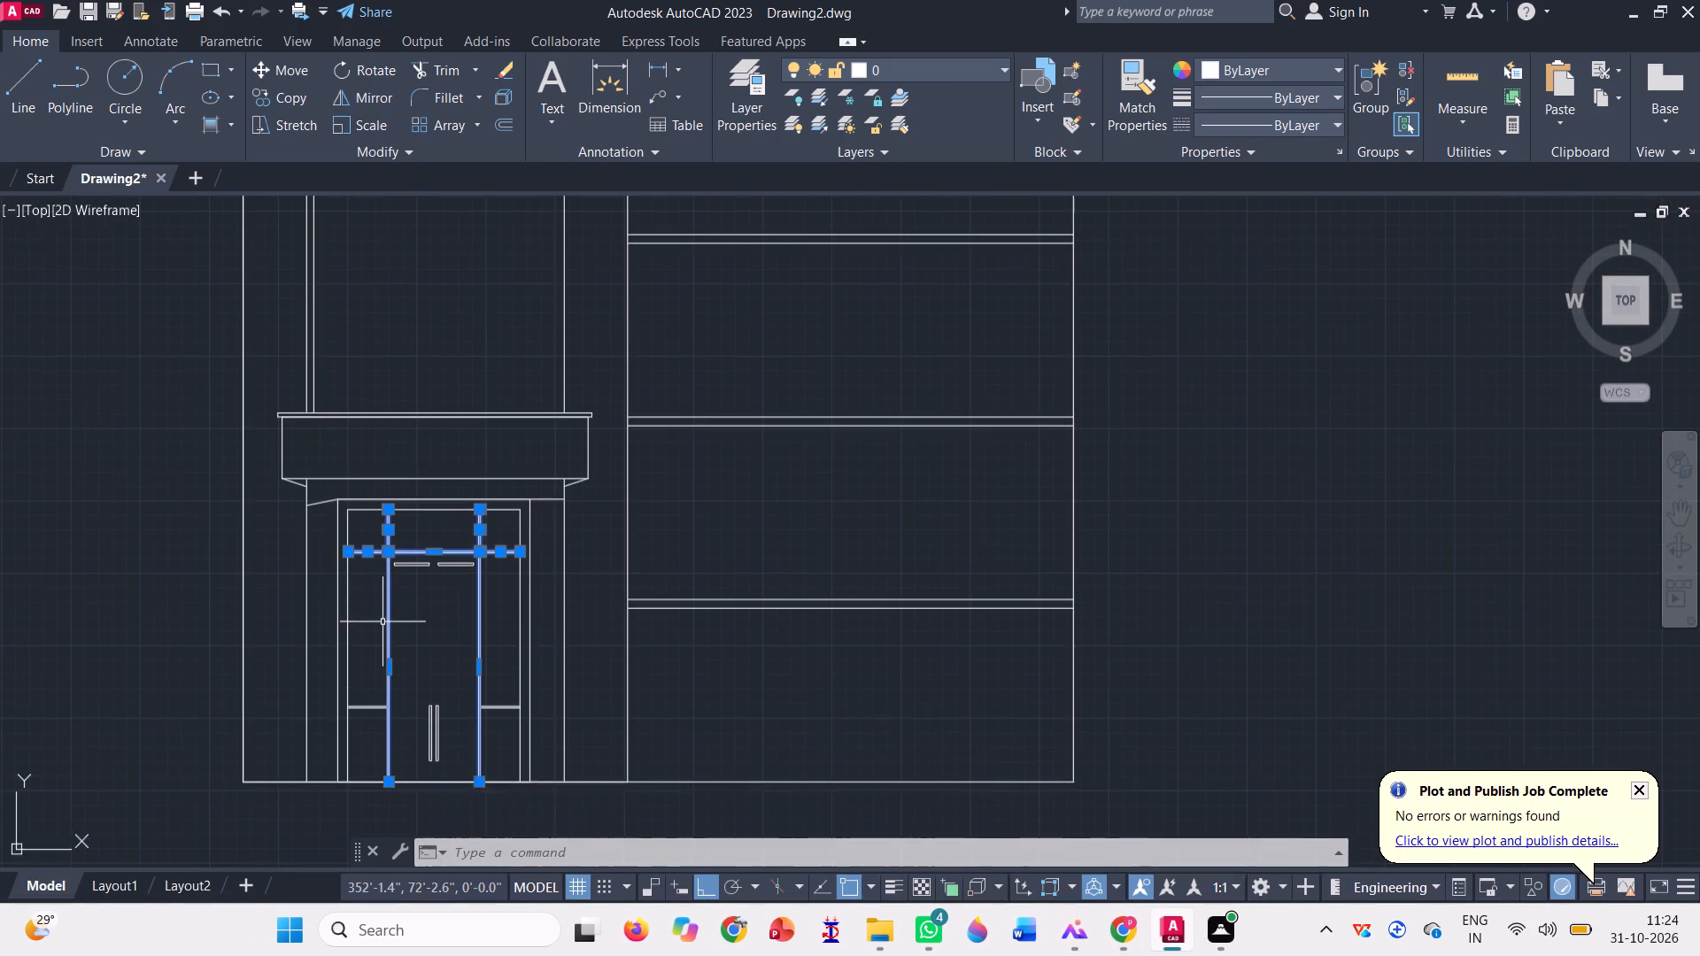
{"action": "scroll", "coordinate": [413, 702], "scroll_direction": "up", "scroll_amount": 1}
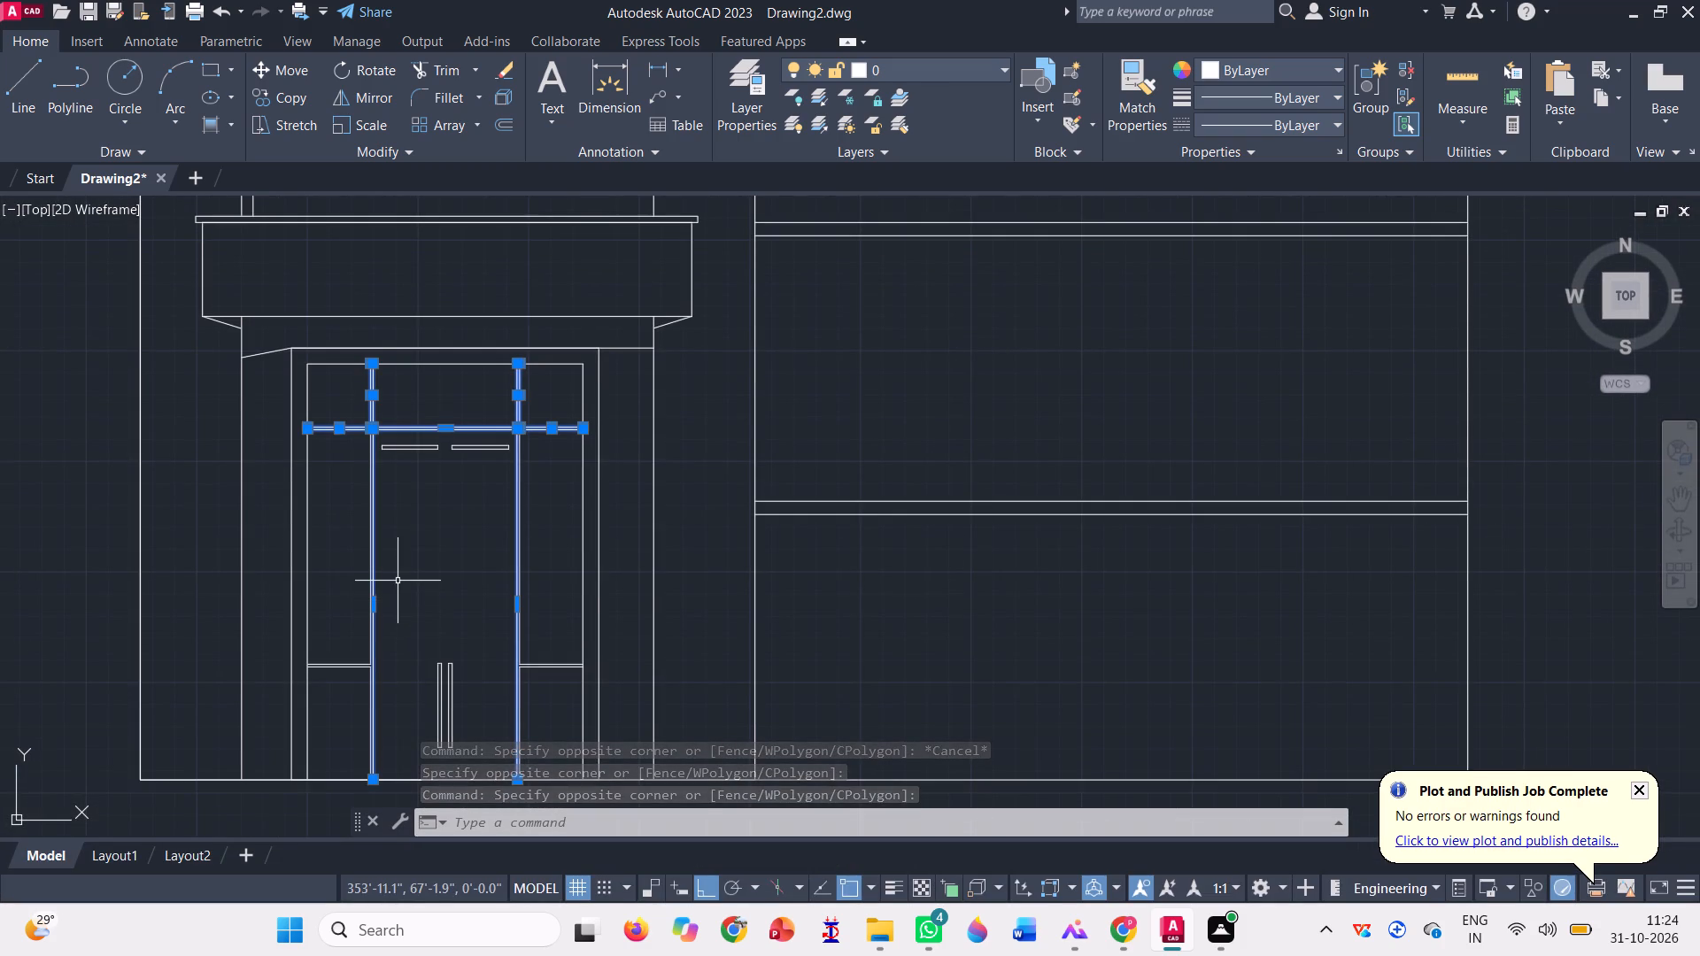
{"action": "left_click", "coordinate": [398, 578]}
{"action": "left_click", "coordinate": [325, 531]}
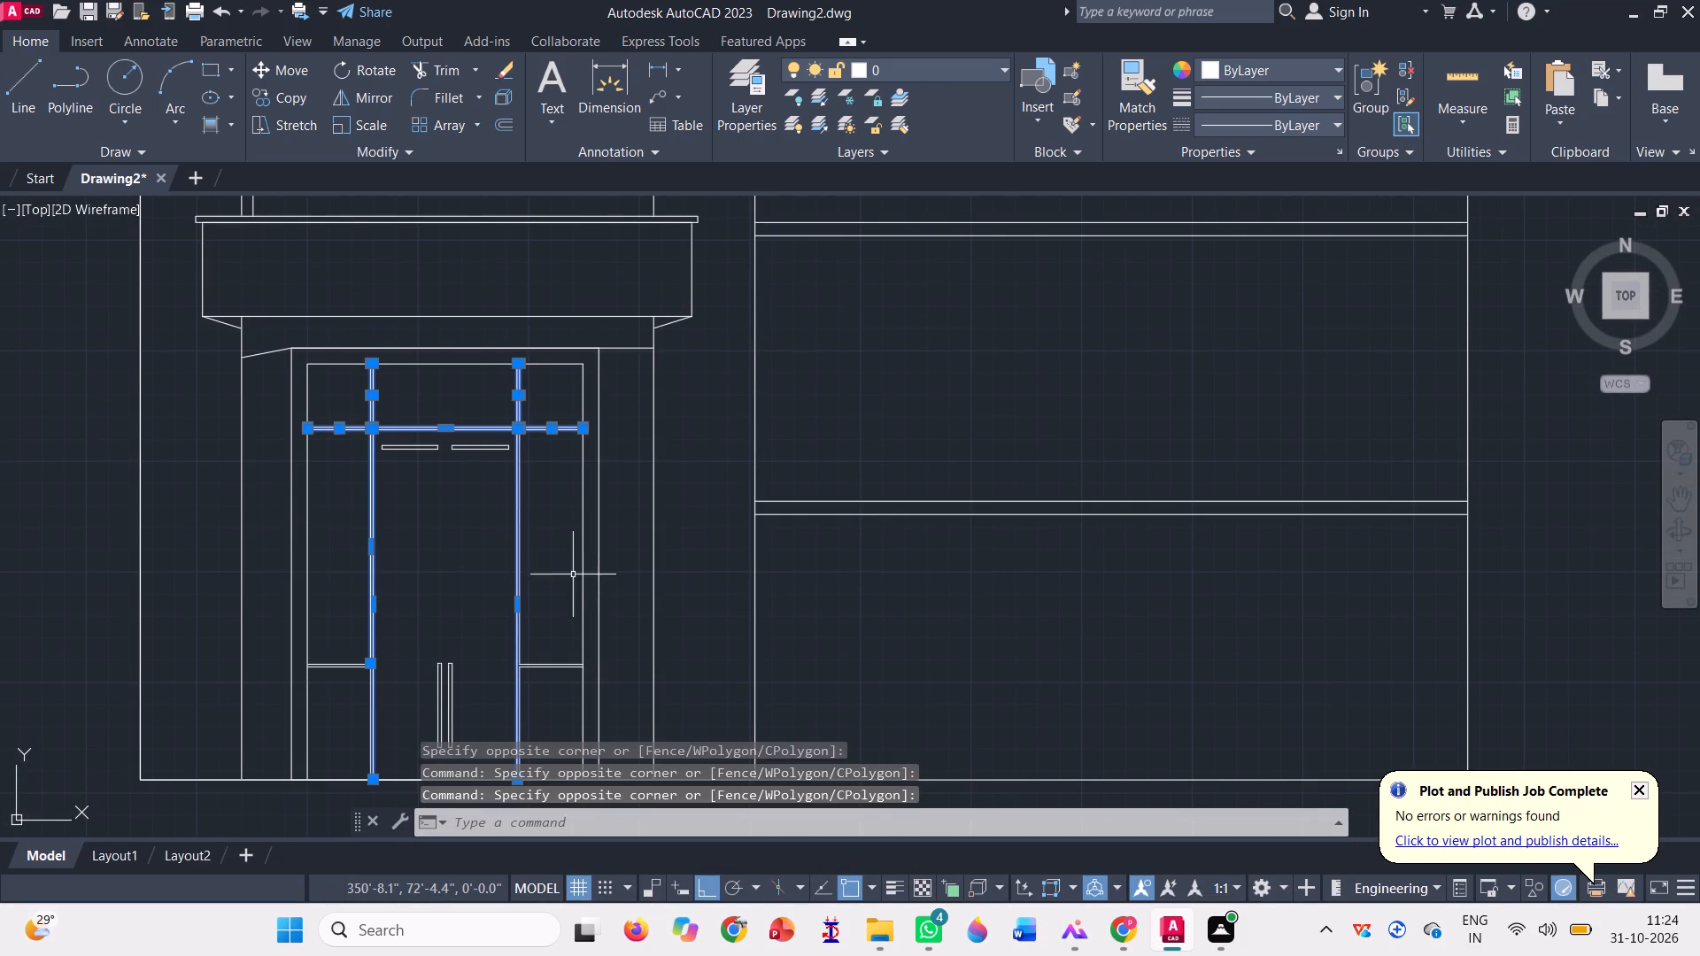
{"action": "left_click", "coordinate": [554, 576]}
{"action": "left_click", "coordinate": [499, 544]}
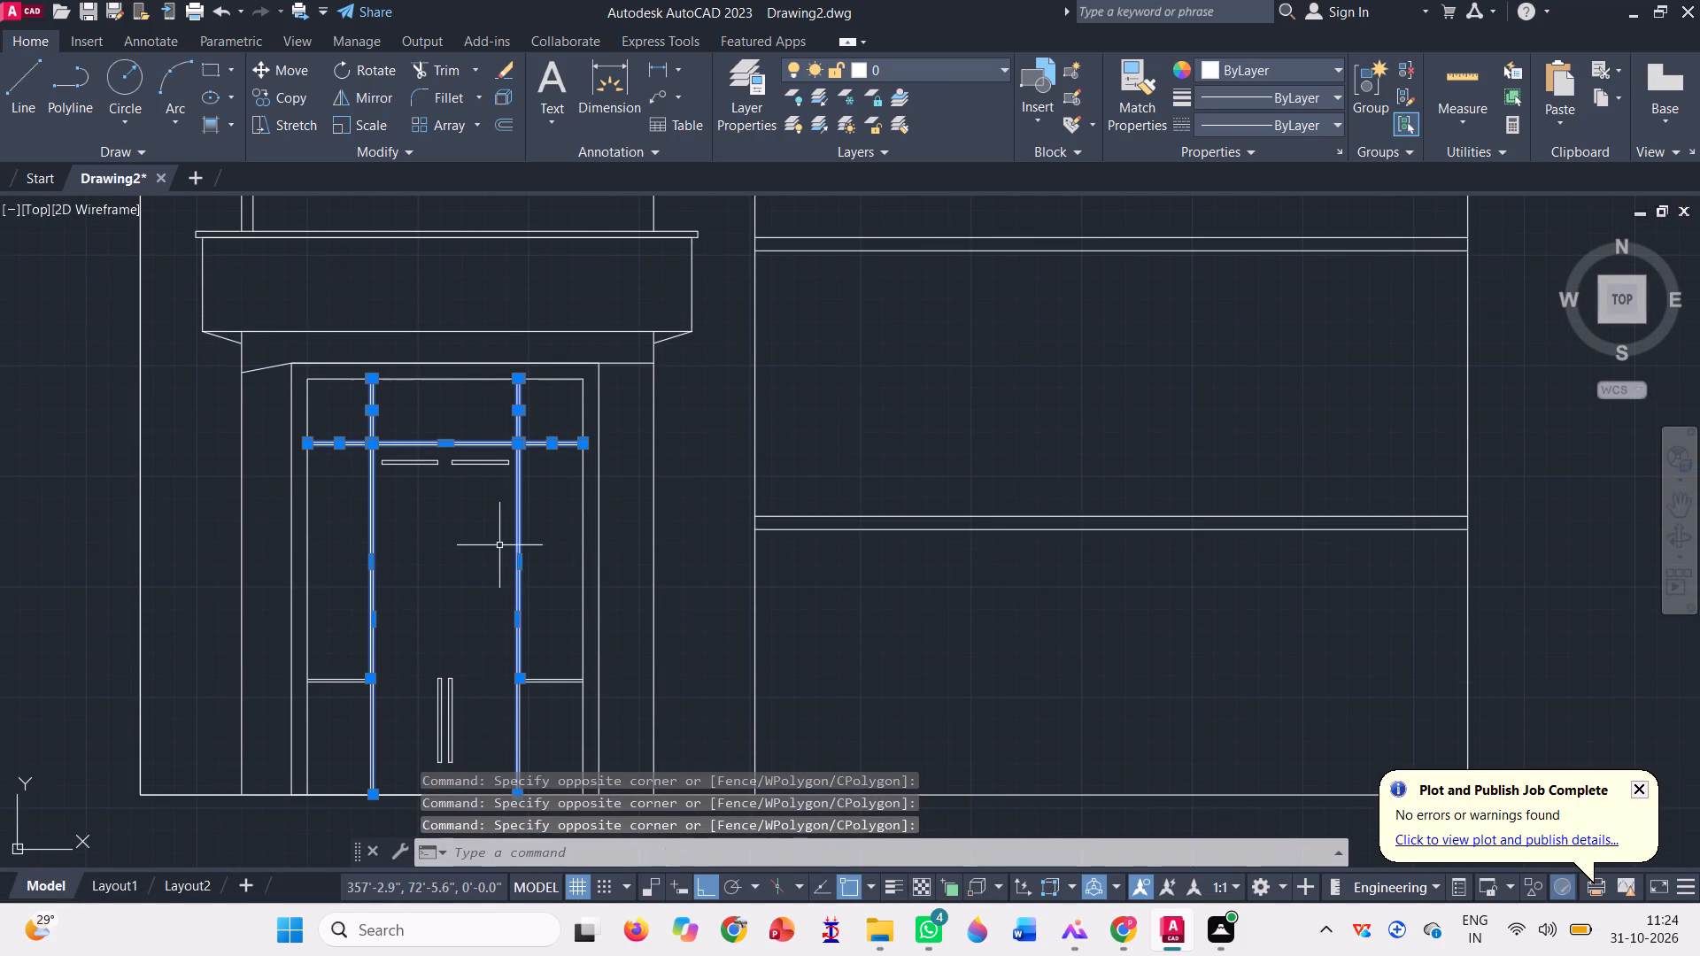
{"action": "scroll", "coordinate": [536, 576], "scroll_direction": "down", "scroll_amount": 1}
{"action": "scroll", "coordinate": [545, 642], "scroll_direction": "up", "scroll_amount": 2}
{"action": "left_click", "coordinate": [547, 641]}
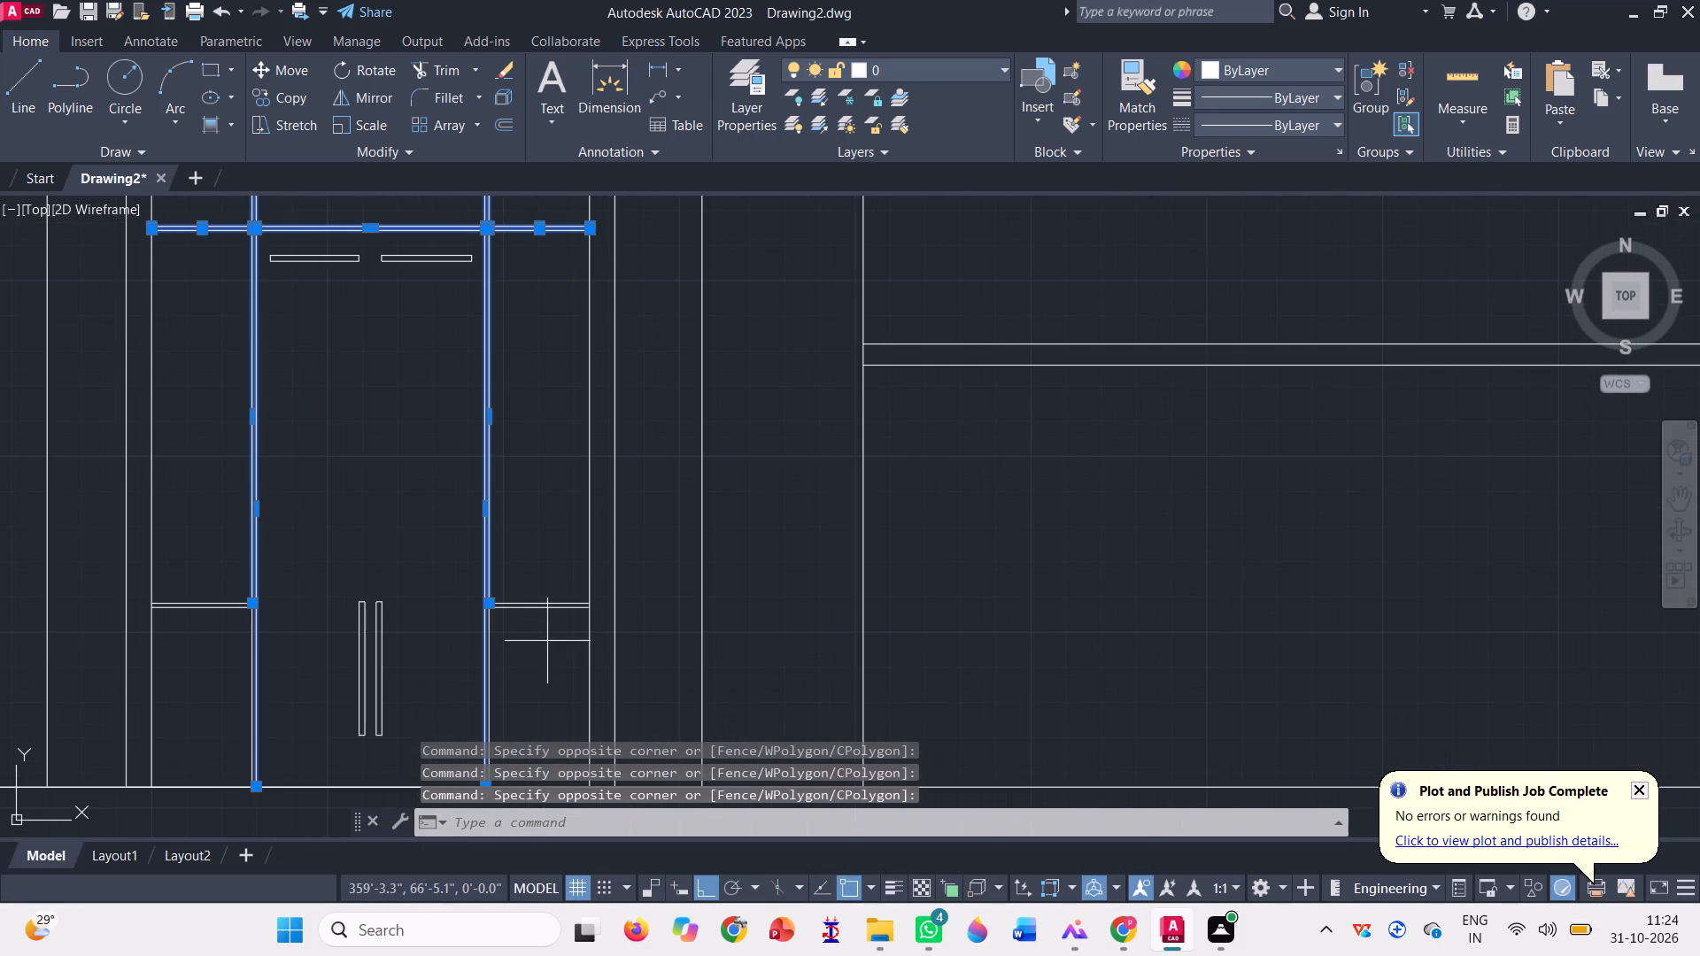
{"action": "left_click", "coordinate": [499, 544]}
{"action": "left_click", "coordinate": [228, 634]}
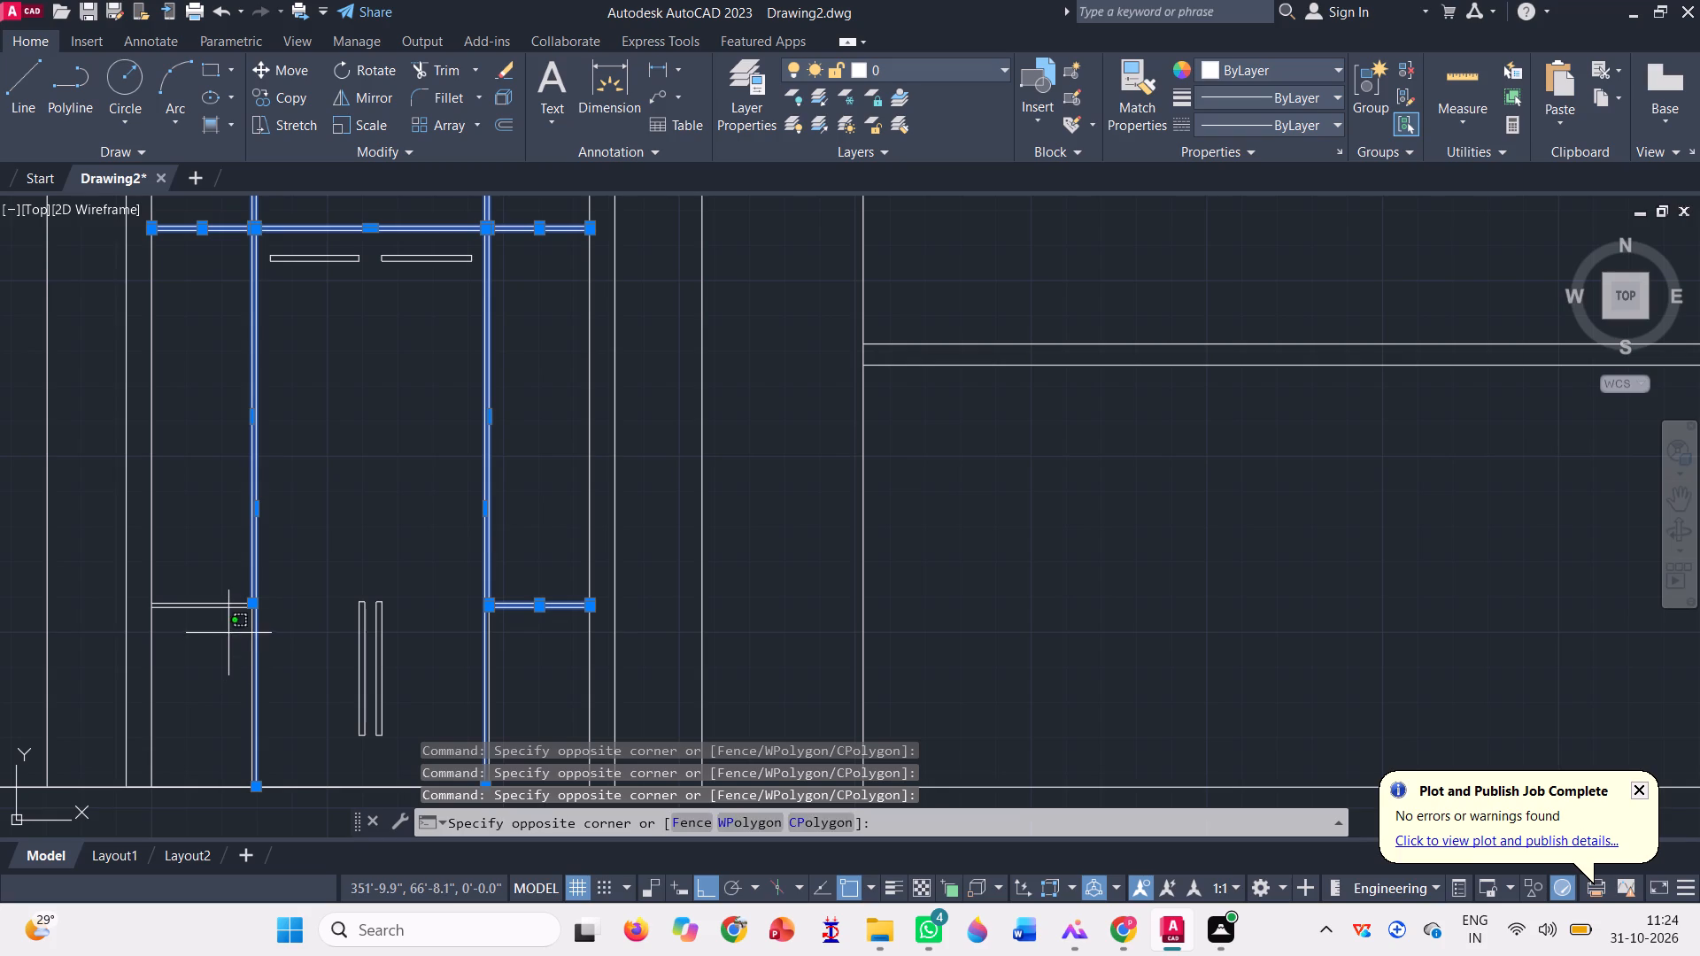
{"action": "left_click", "coordinate": [189, 573]}
{"action": "scroll", "coordinate": [195, 592], "scroll_direction": "down", "scroll_amount": 2}
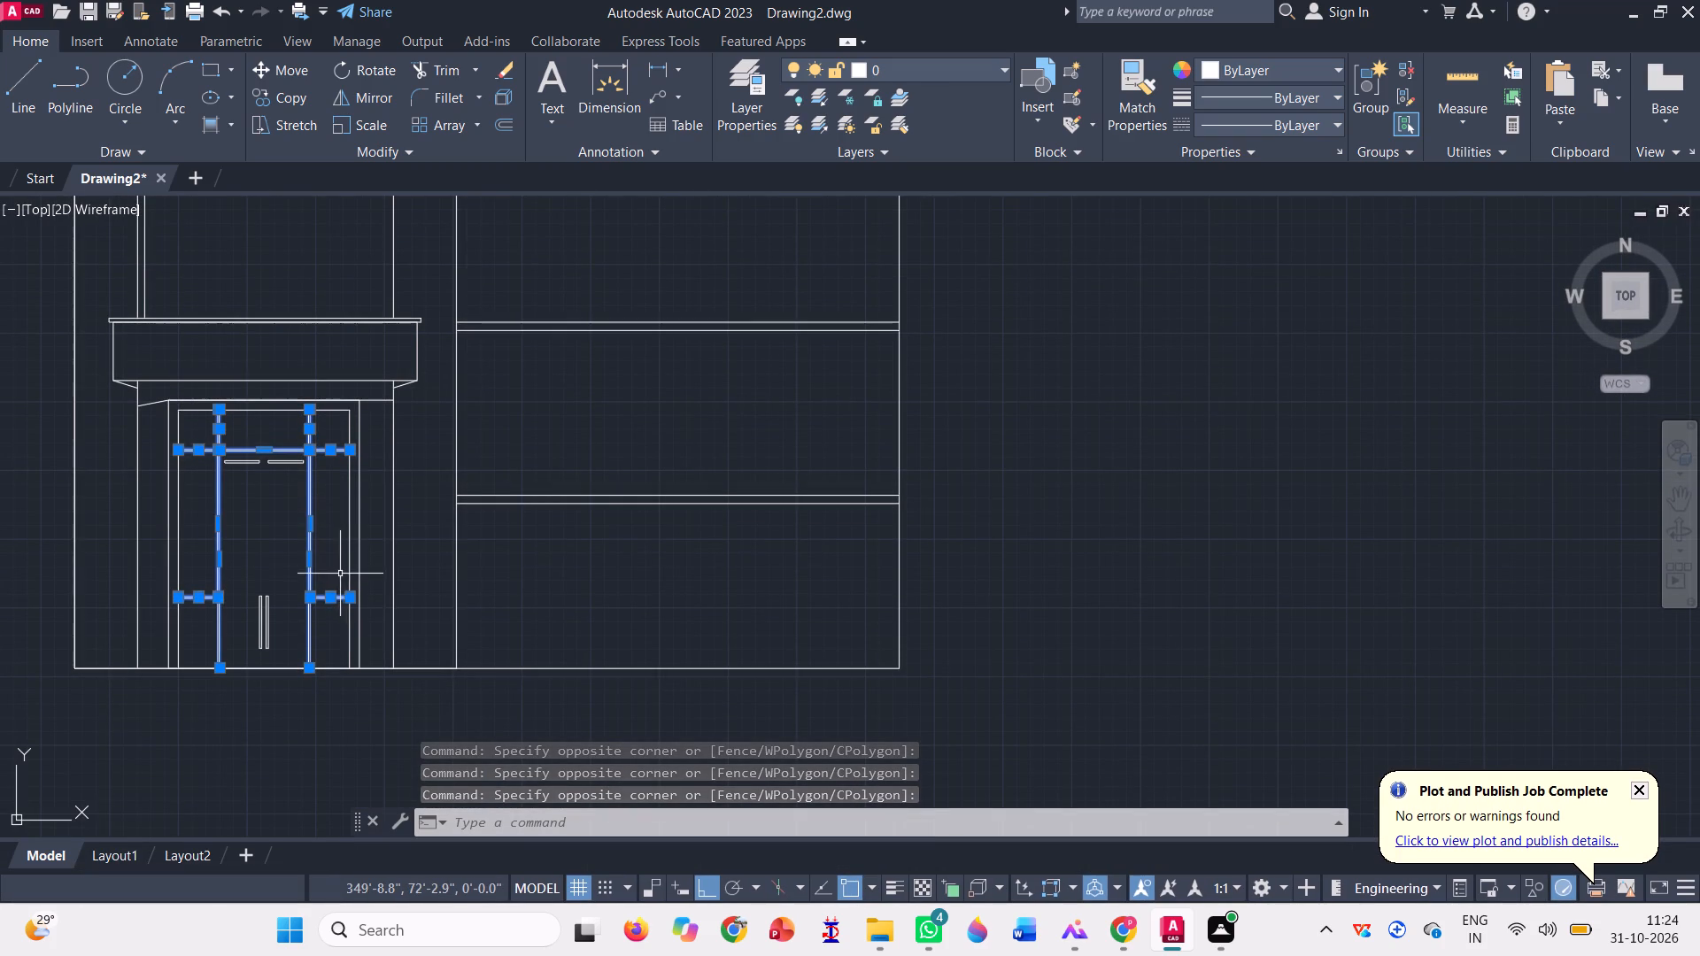
{"action": "left_click", "coordinate": [348, 576]}
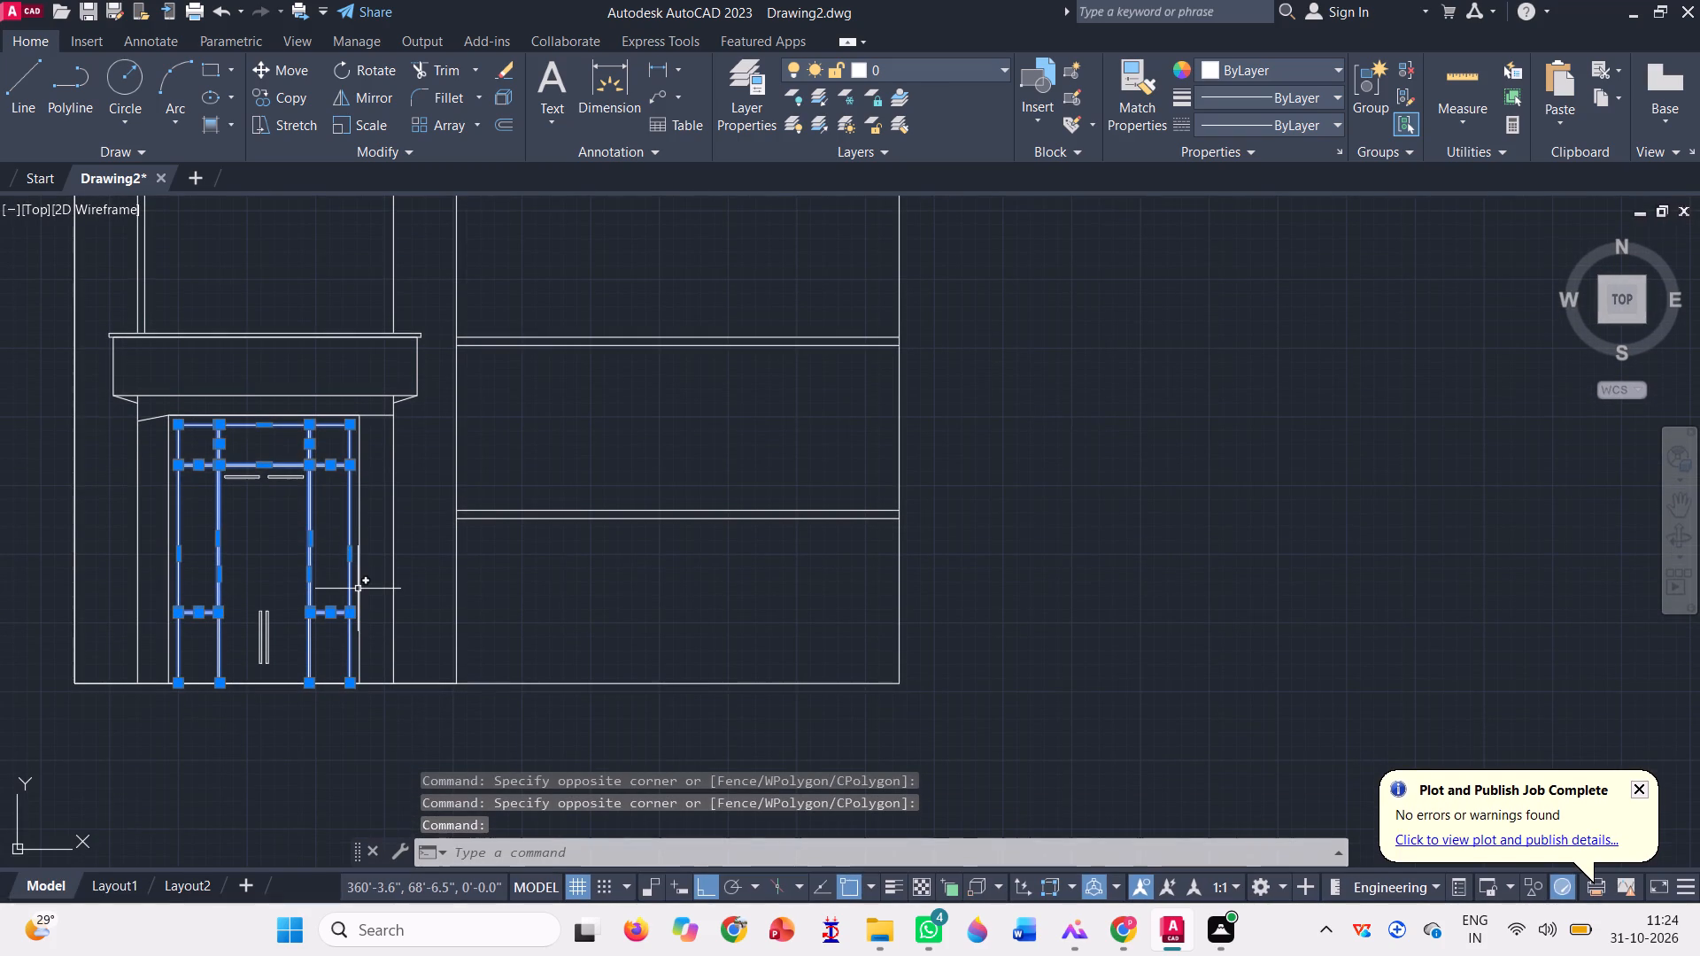
{"action": "left_click", "coordinate": [358, 589]}
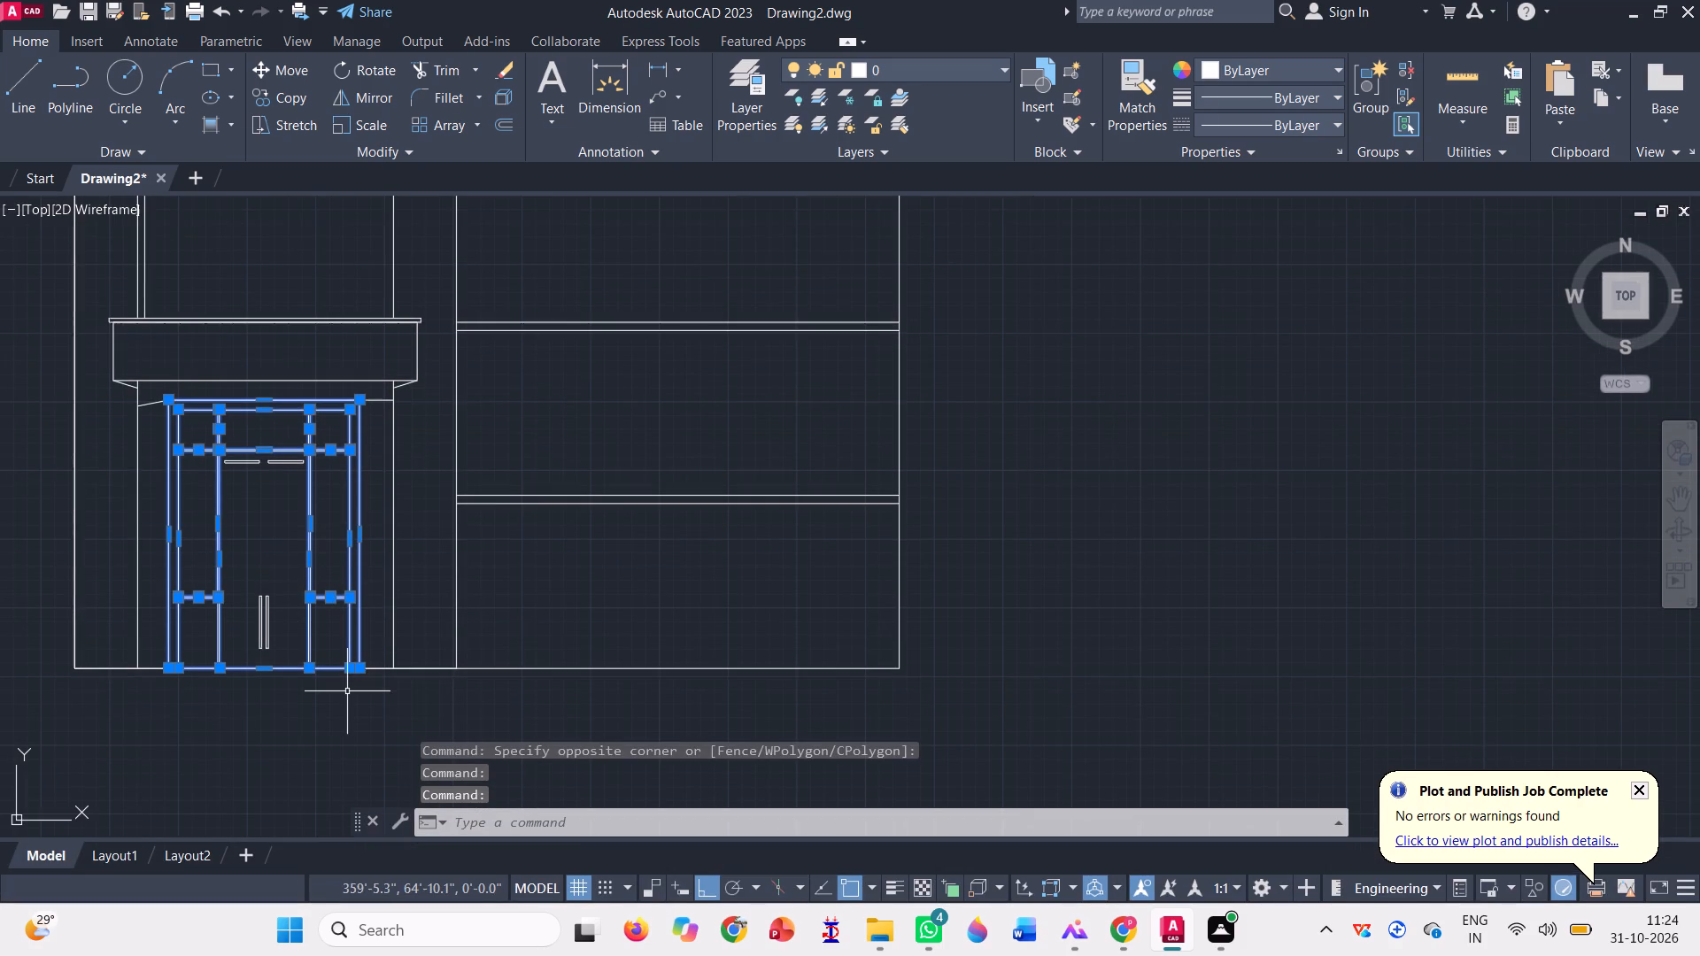
{"action": "type", "text": "co"}
{"action": "key", "text": "space"}
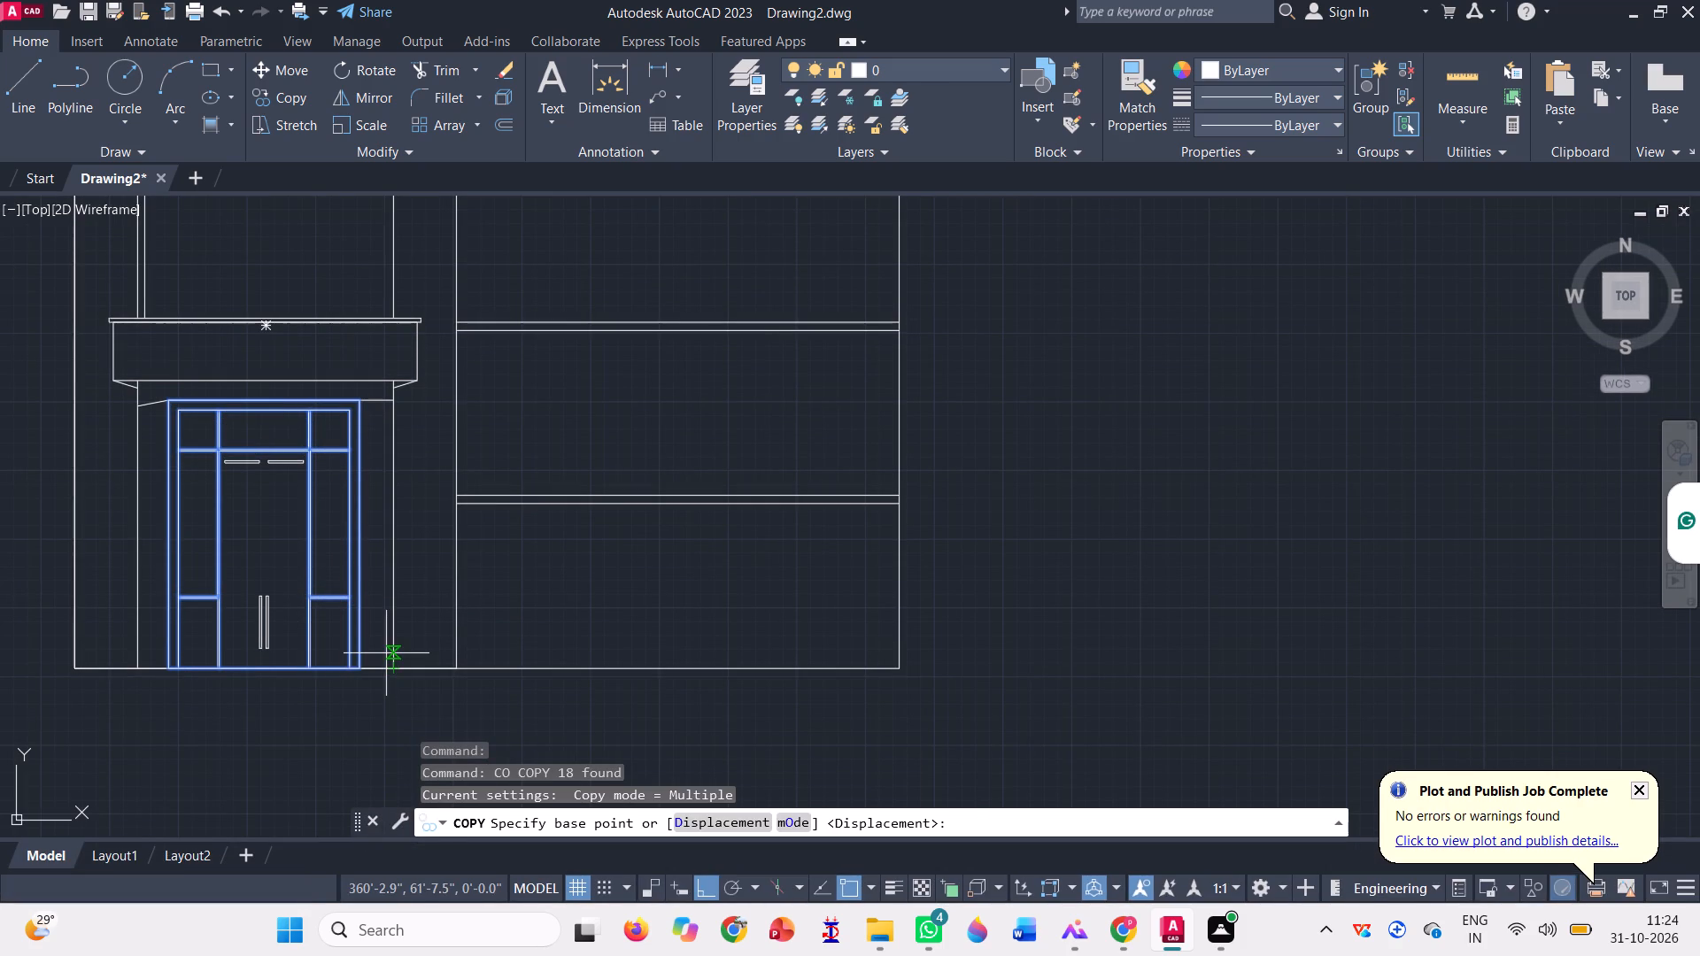
{"action": "left_click", "coordinate": [363, 659]}
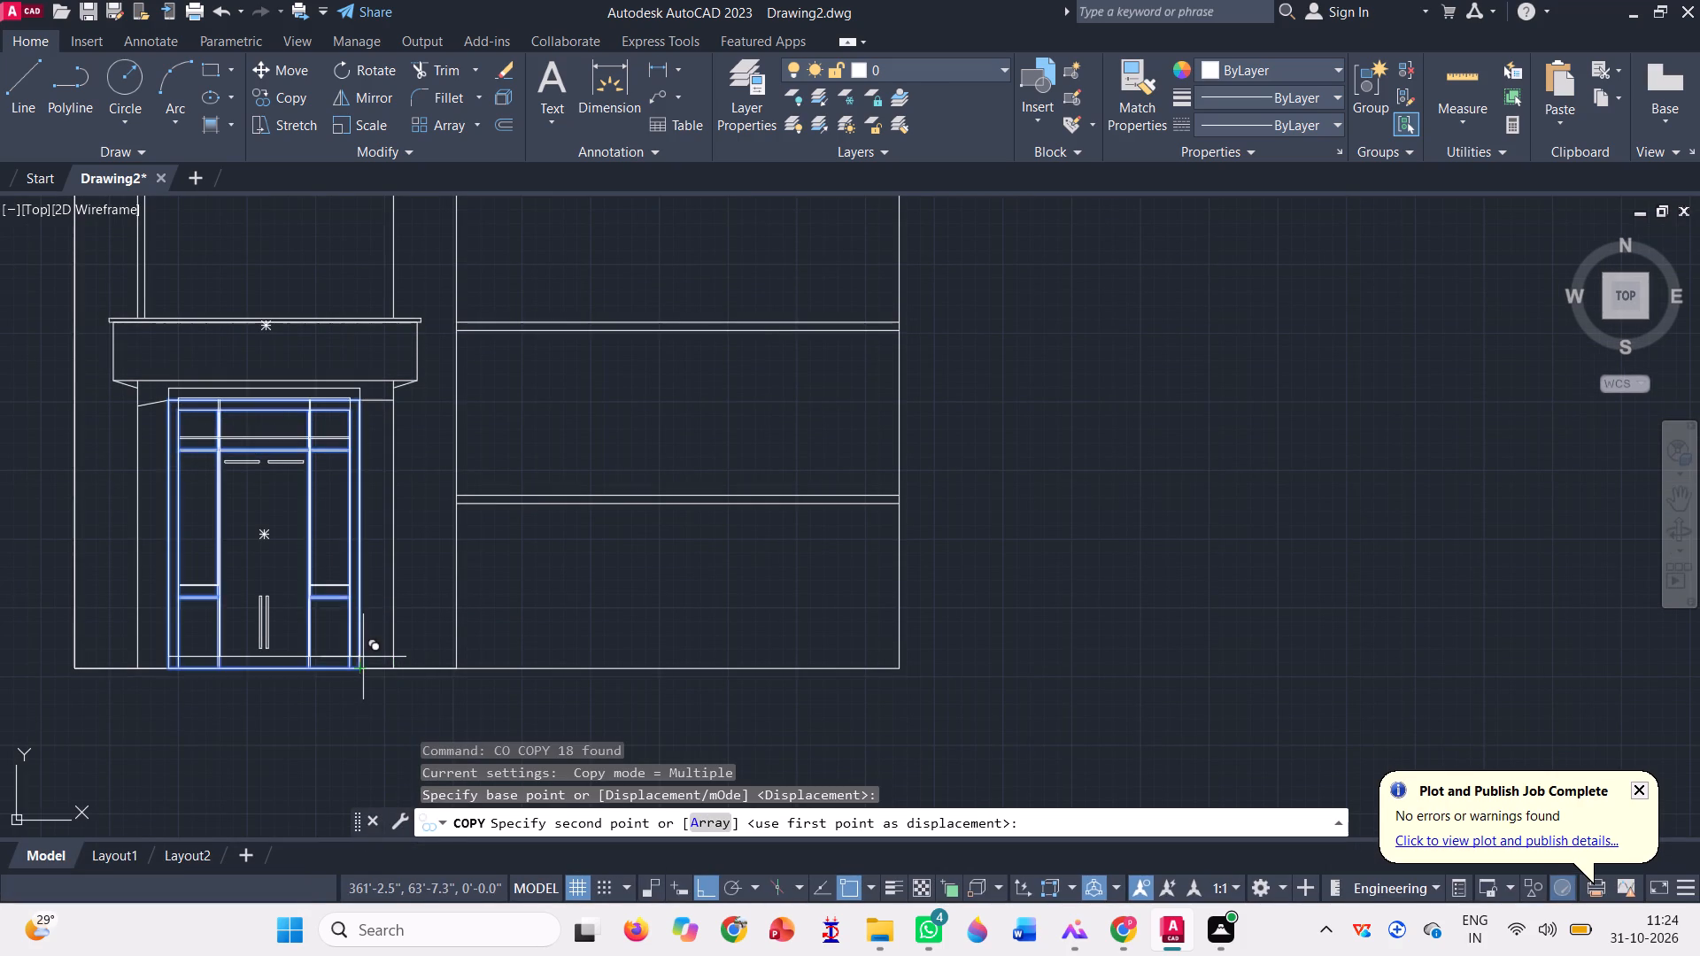
{"action": "scroll", "coordinate": [363, 682], "scroll_direction": "down", "scroll_amount": 2}
{"action": "scroll", "coordinate": [355, 549], "scroll_direction": "up", "scroll_amount": 2}
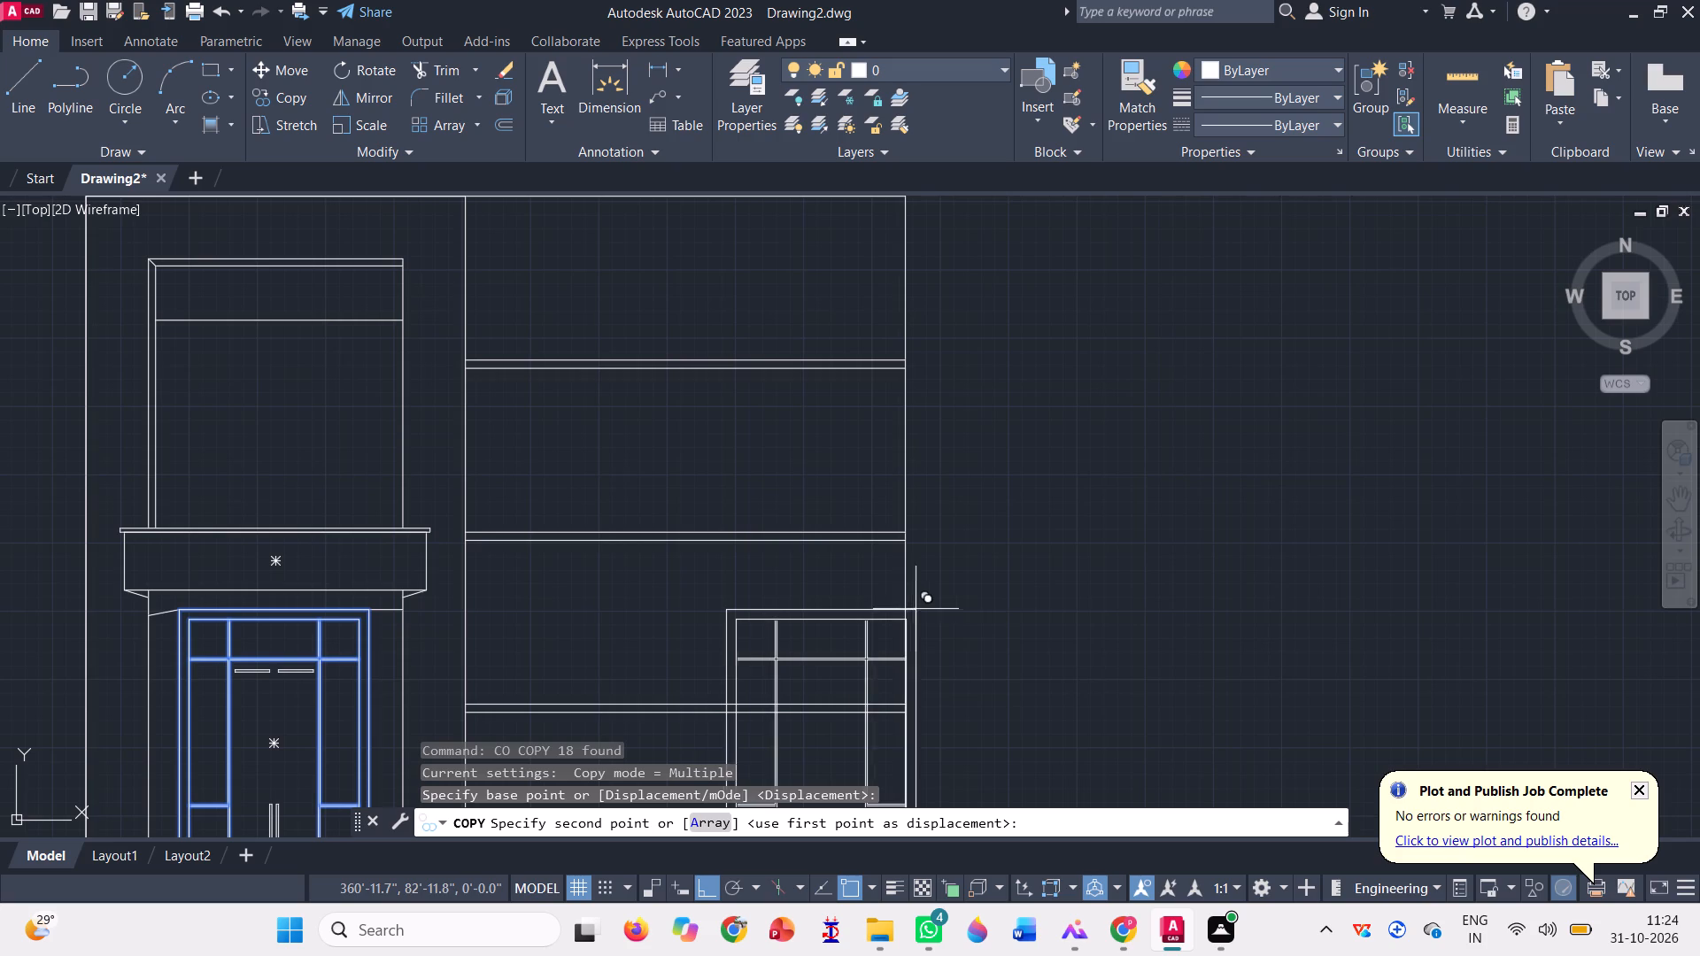
{"action": "scroll", "coordinate": [823, 494], "scroll_direction": "down", "scroll_amount": 1}
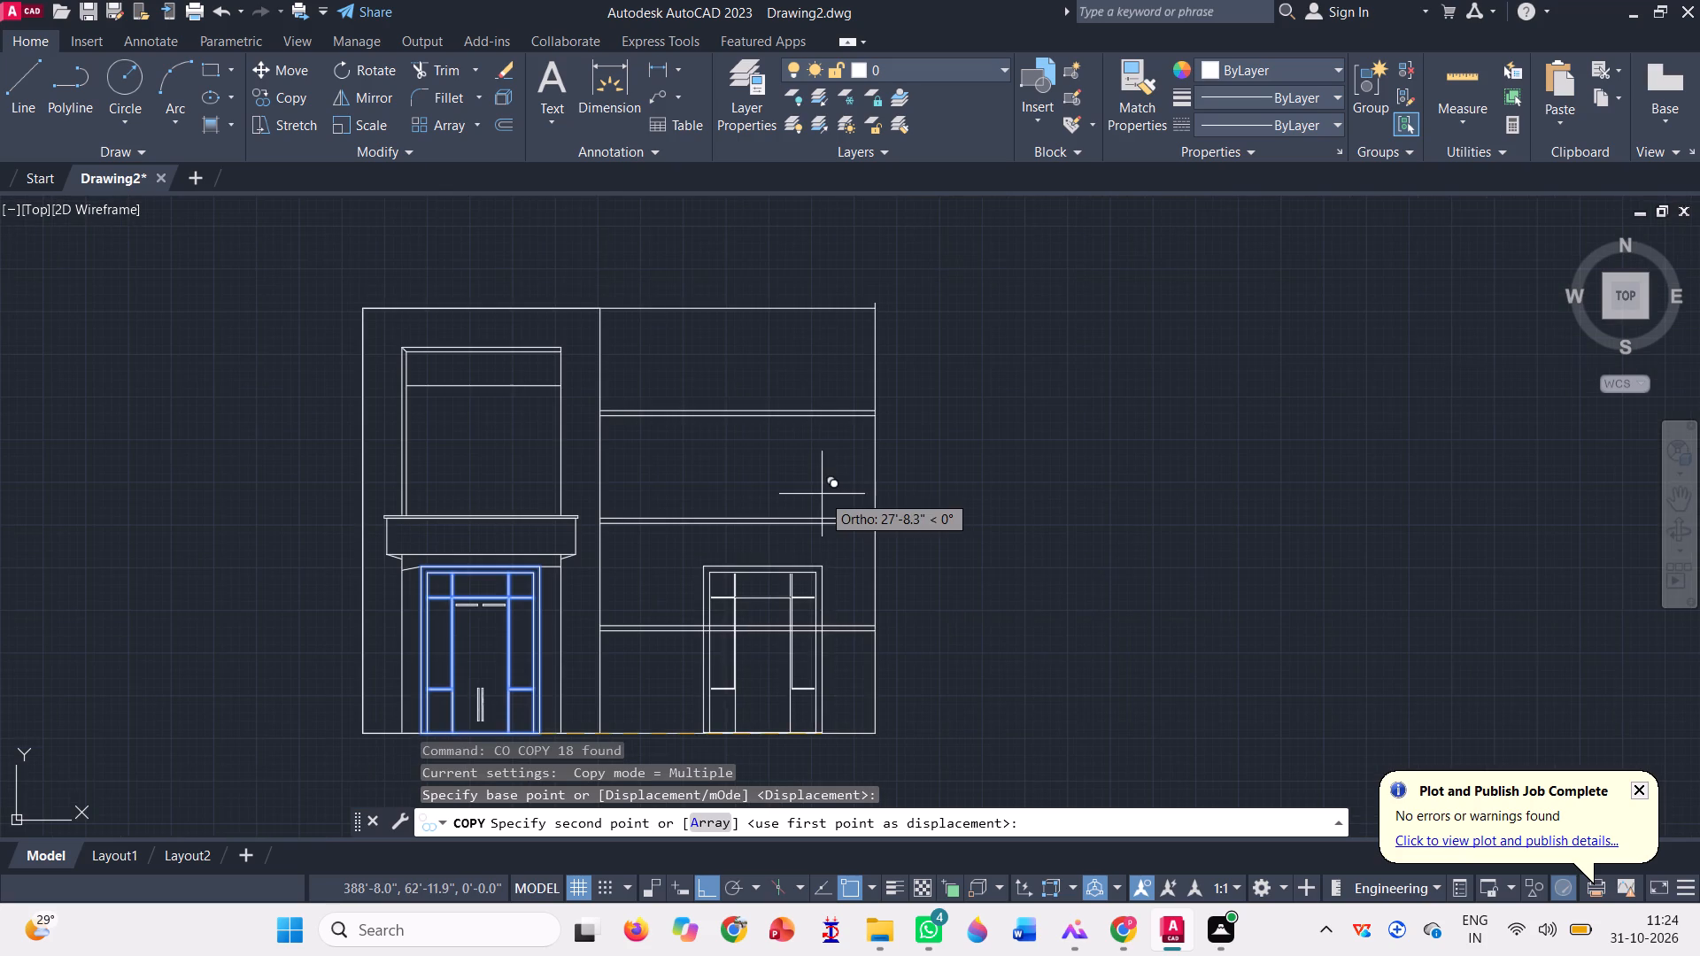
Place one copy of the door frame in the empty area to the right of the elevation, level with the ground line.
{"action": "left_click", "coordinate": [1143, 536]}
{"action": "key", "text": "Escape"}
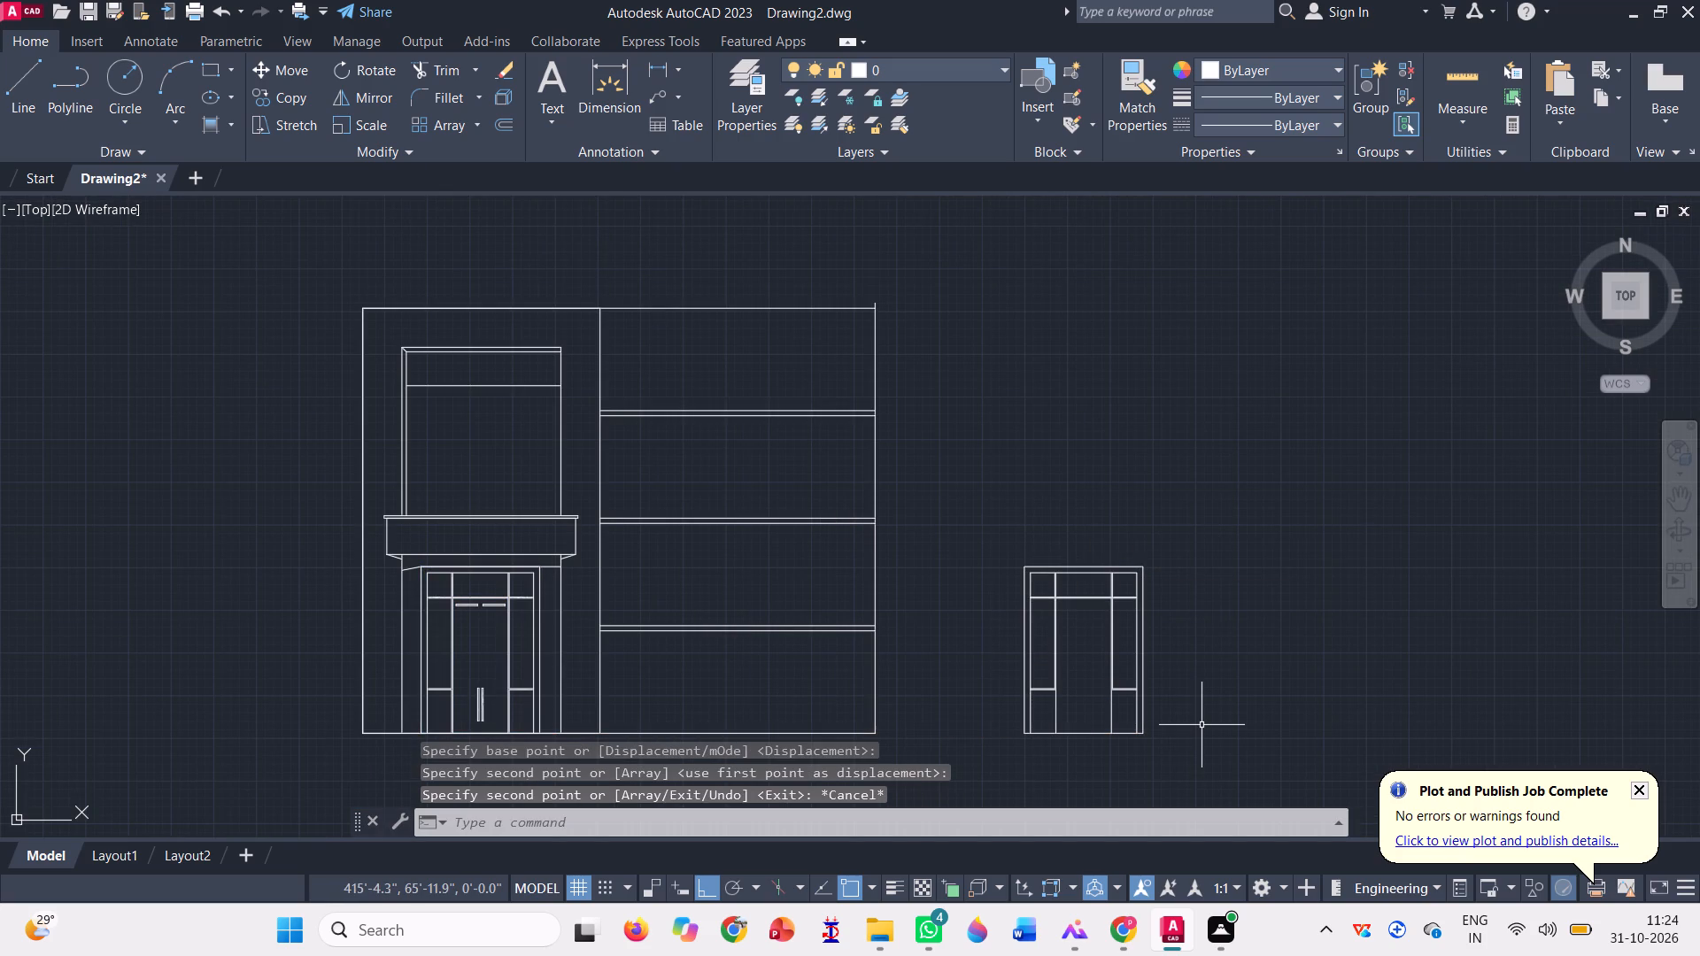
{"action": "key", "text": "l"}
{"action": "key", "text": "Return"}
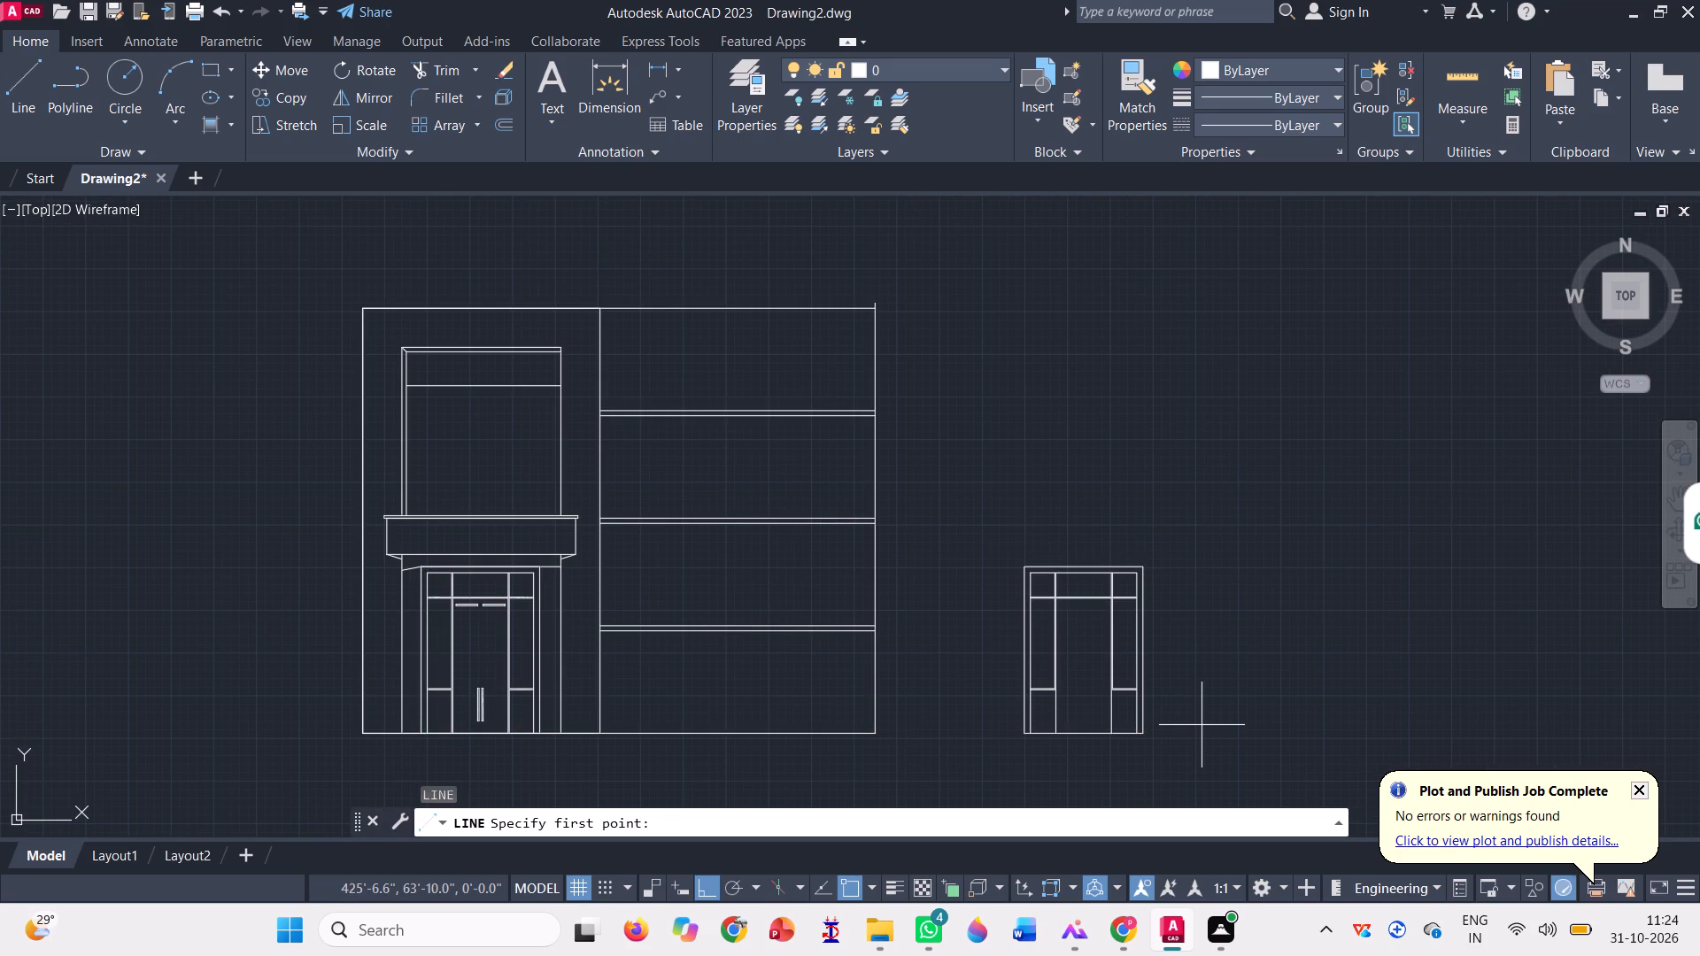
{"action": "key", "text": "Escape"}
Draw a rectangle inside the upper framed opening, from the capped box's top up to just below the horizontal line.
{"action": "left_click", "coordinate": [222, 70]}
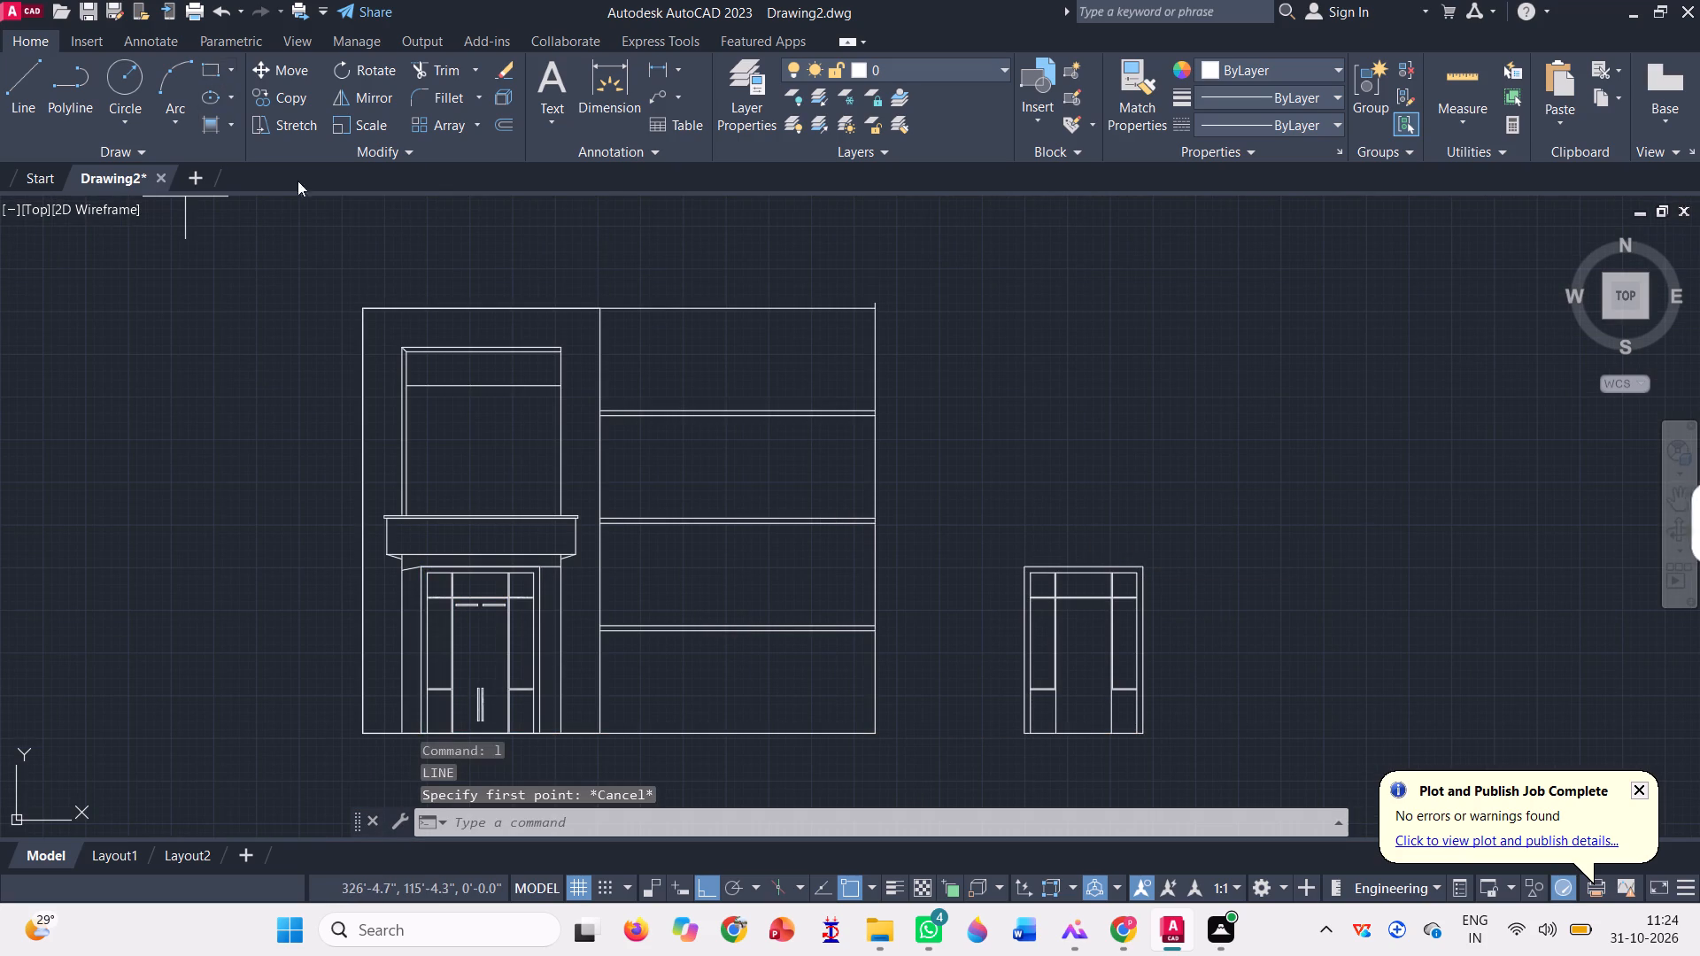
{"action": "scroll", "coordinate": [425, 357], "scroll_direction": "up", "scroll_amount": 2}
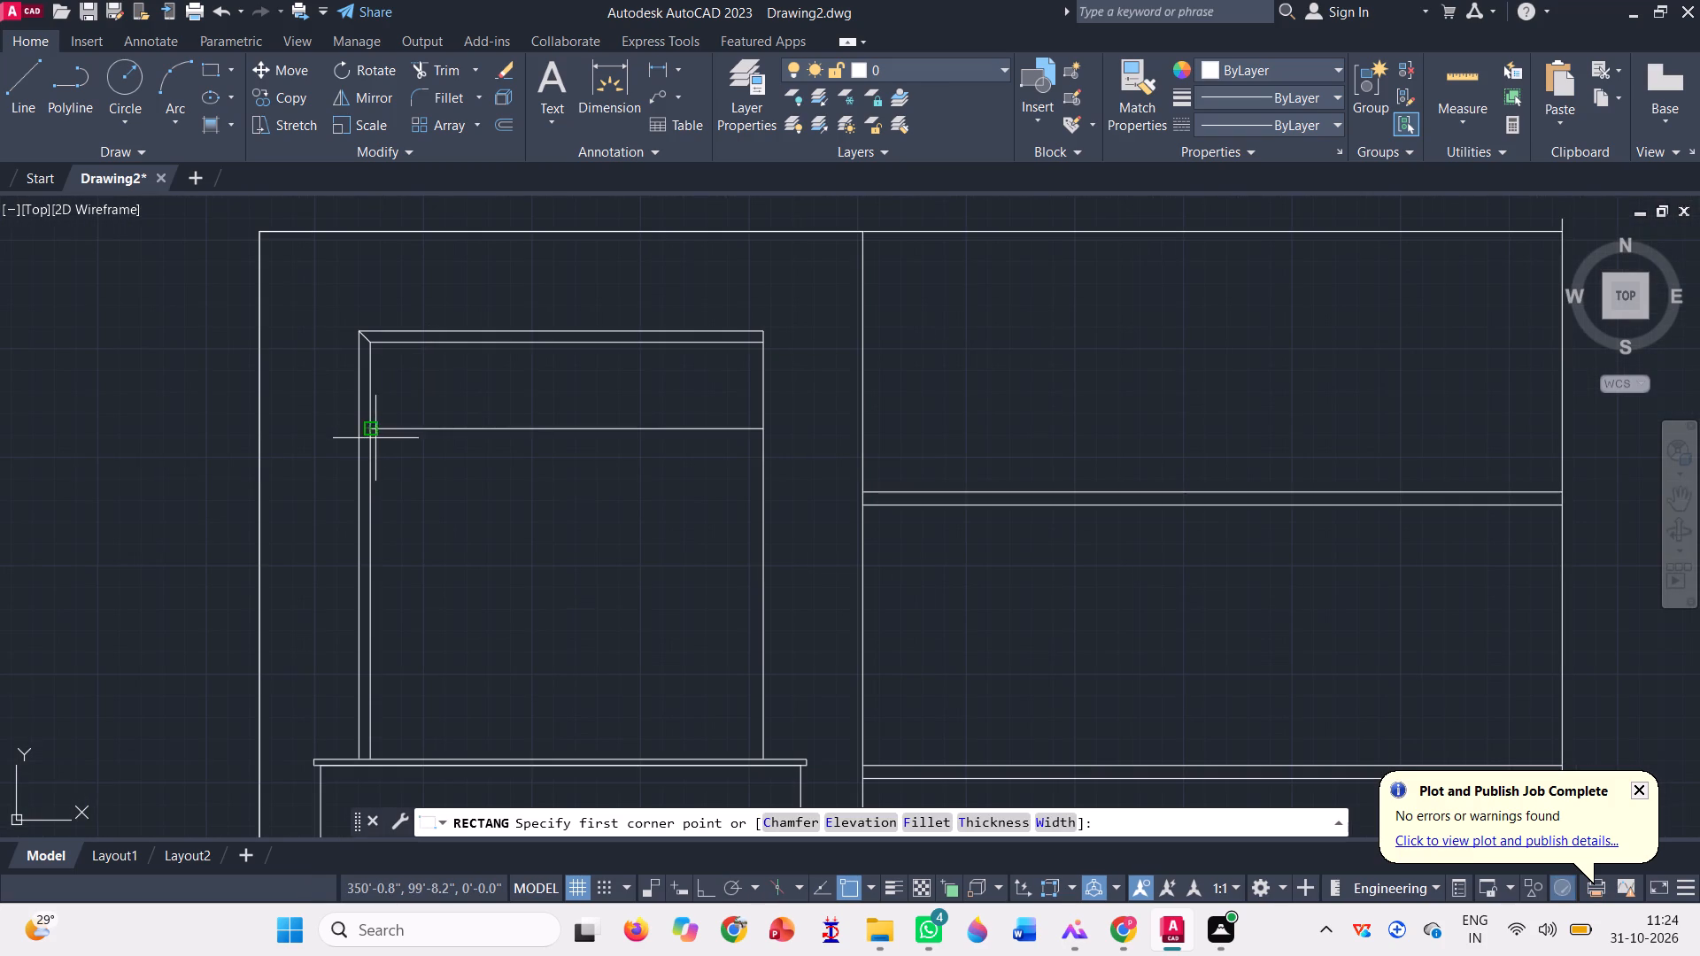
{"action": "scroll", "coordinate": [371, 424], "scroll_direction": "down", "scroll_amount": 1}
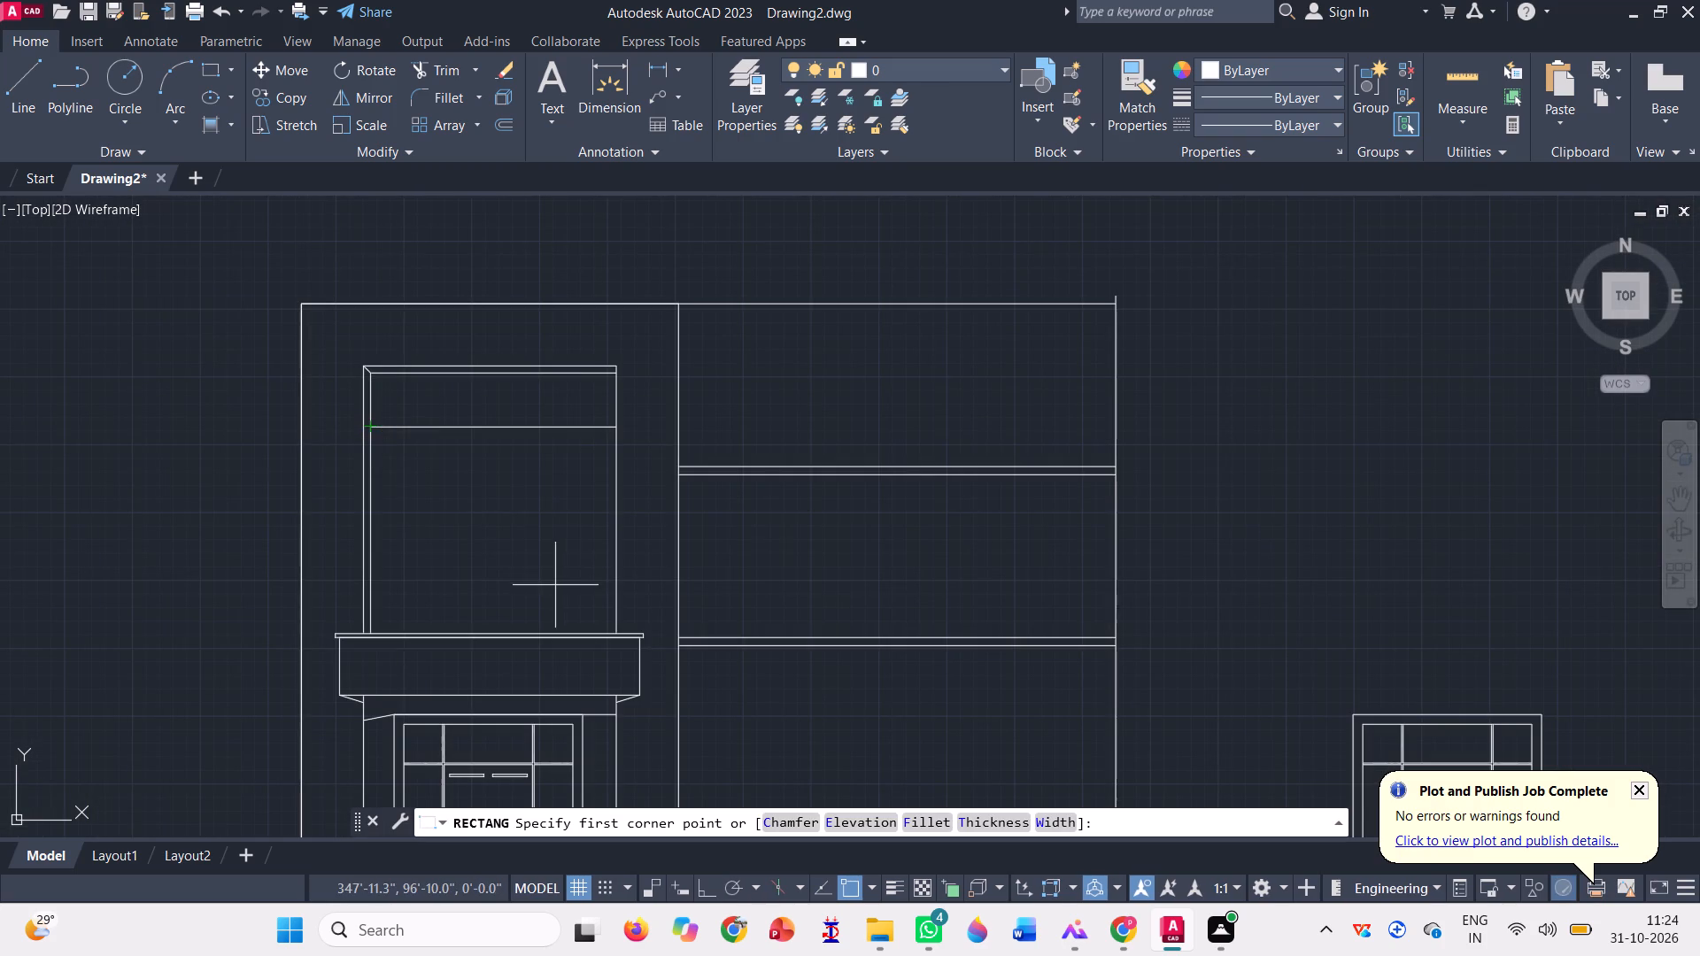
{"action": "scroll", "coordinate": [576, 622], "scroll_direction": "up", "scroll_amount": 2}
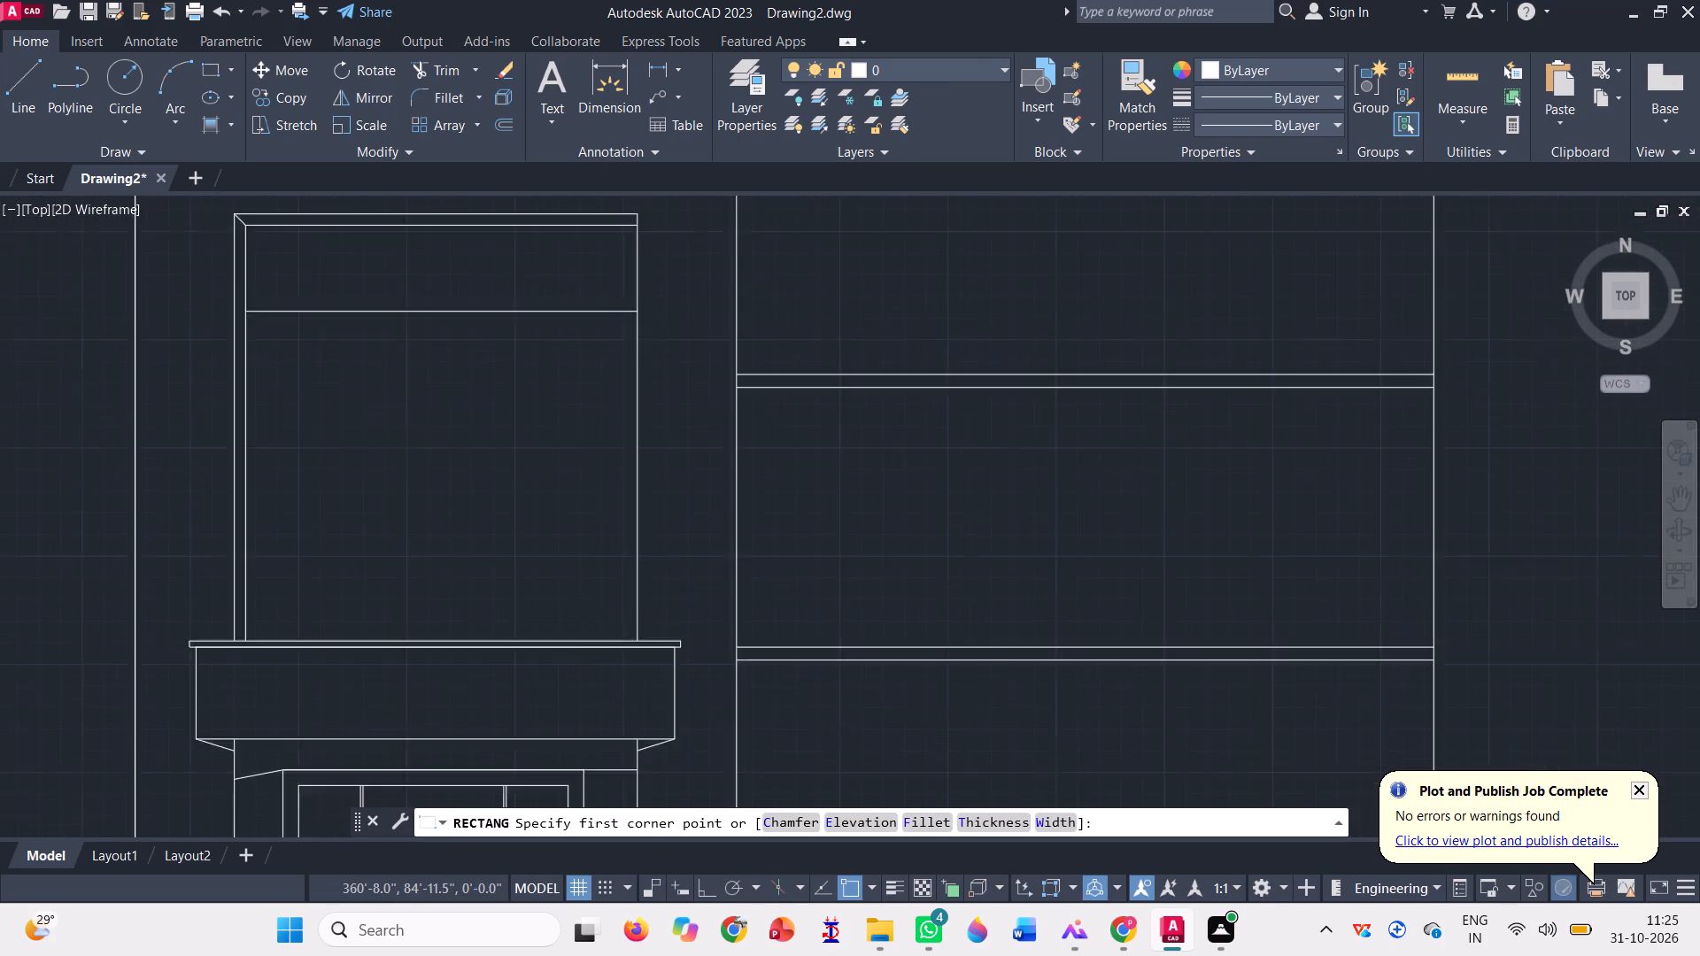
{"action": "left_click", "coordinate": [586, 654]}
{"action": "scroll", "coordinate": [588, 629], "scroll_direction": "down", "scroll_amount": 1}
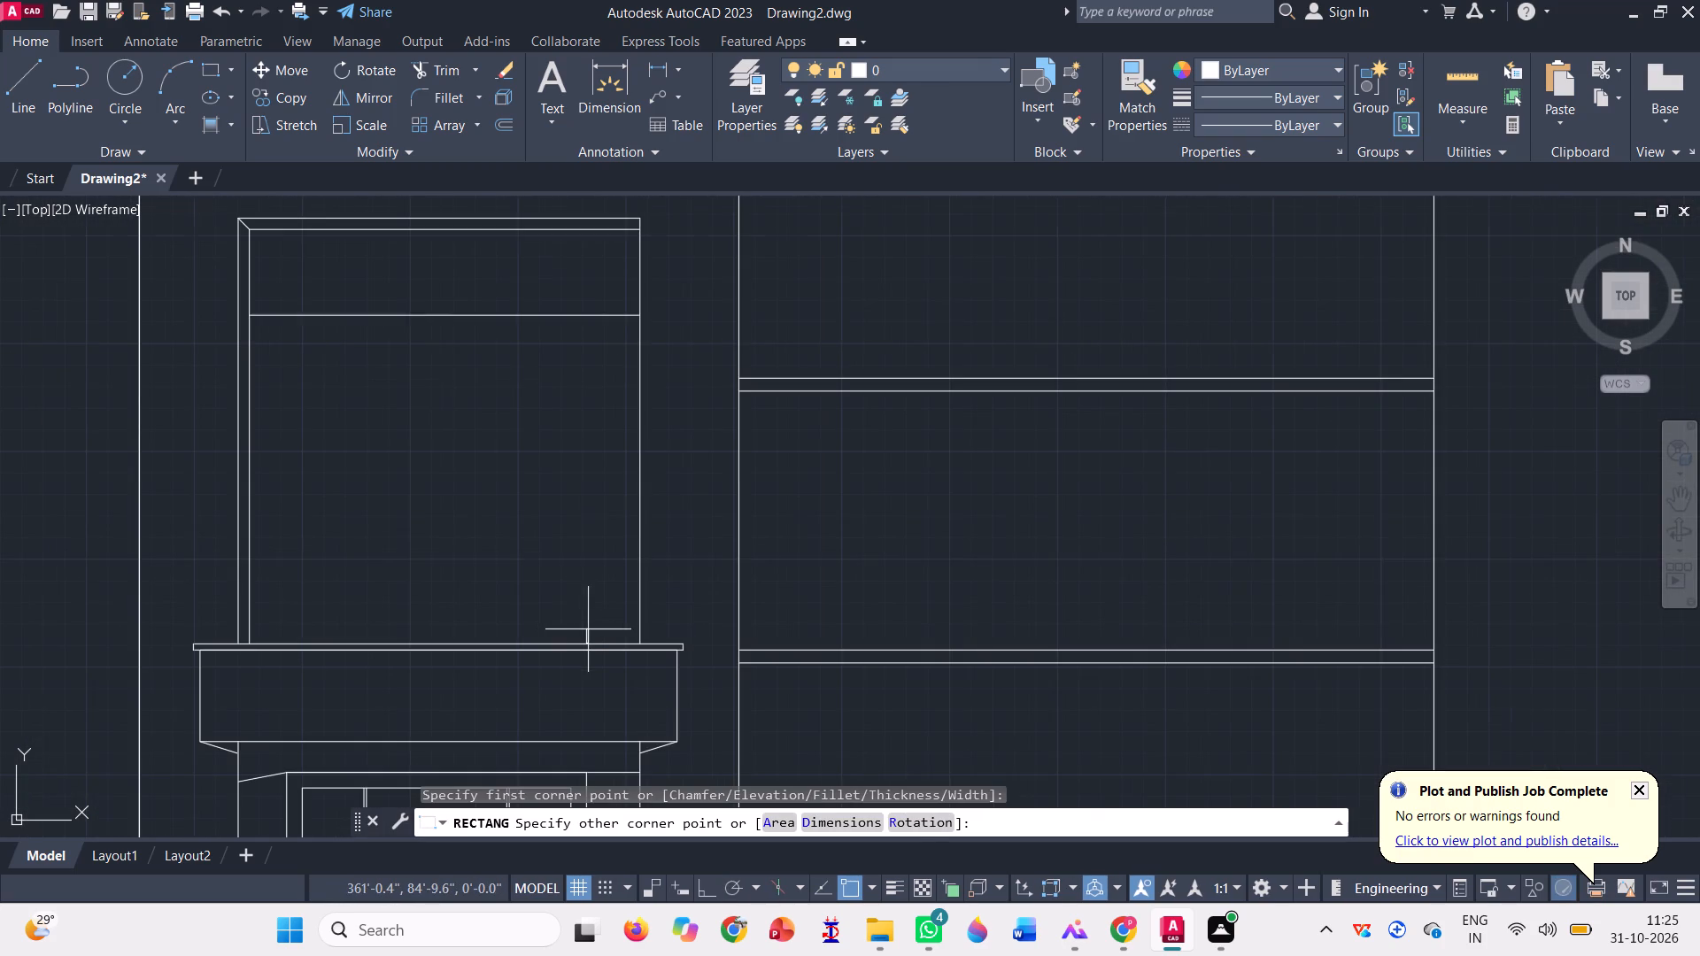
{"action": "left_click", "coordinate": [305, 350]}
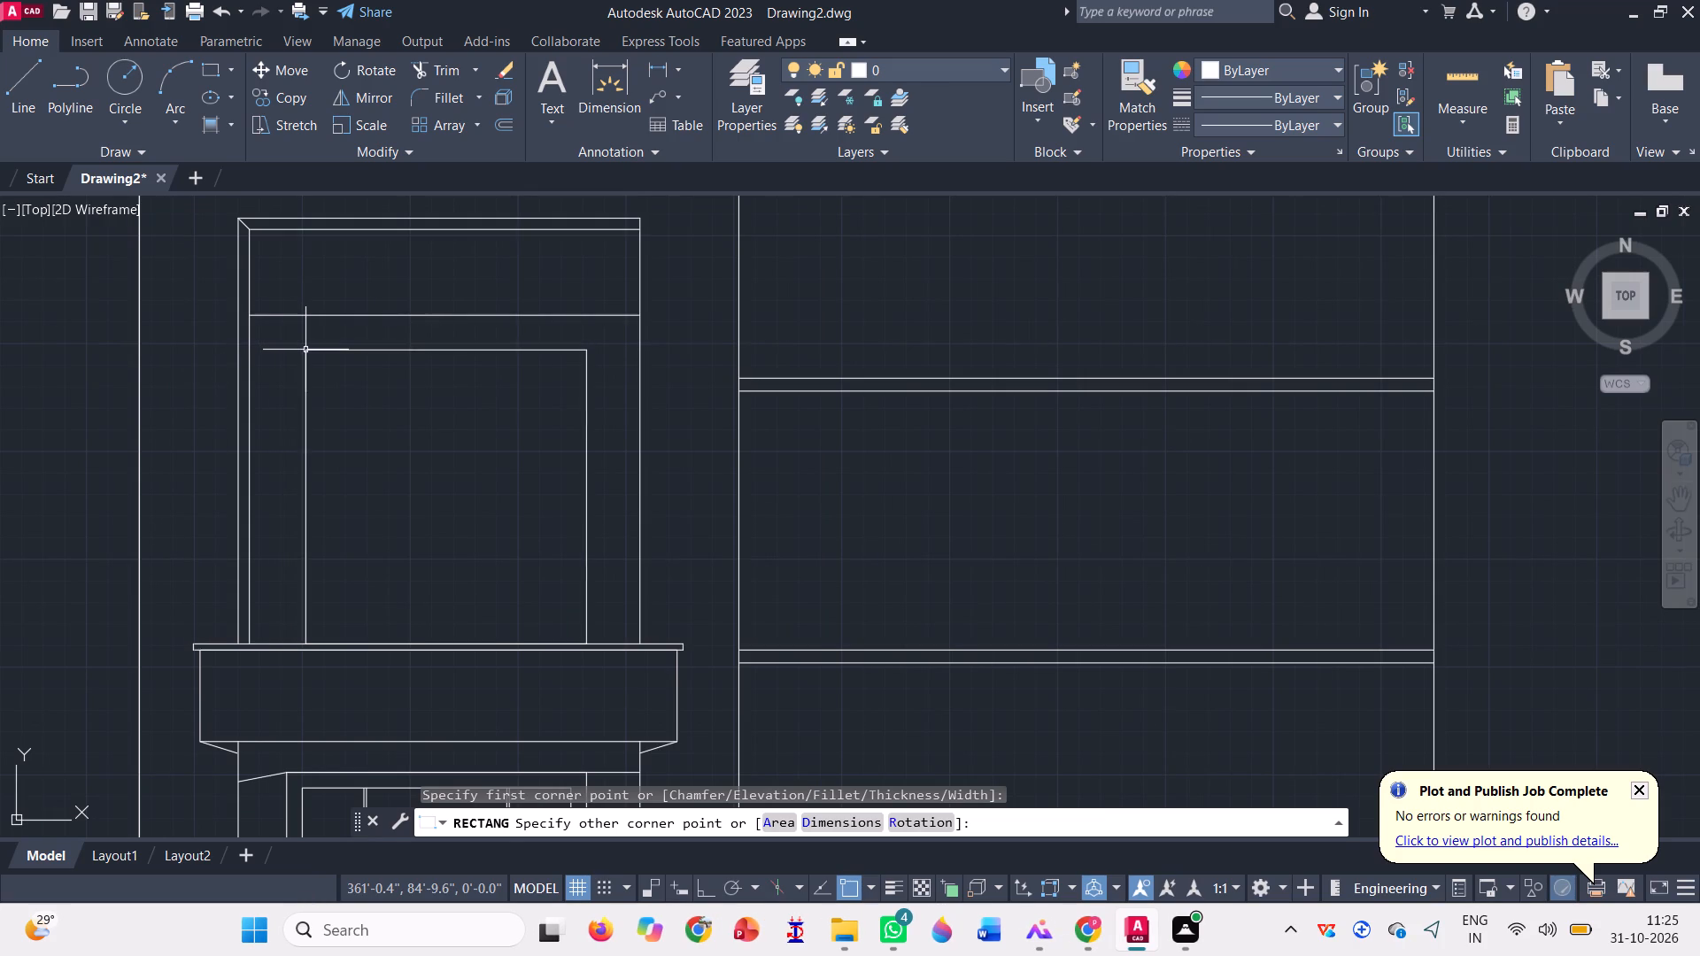
Move the rectangle by its upper left corner onto the outer upper left corner of the separate door frame copy.
{"action": "scroll", "coordinate": [334, 411], "scroll_direction": "down", "scroll_amount": 2}
{"action": "left_click", "coordinate": [339, 416]}
{"action": "left_click", "coordinate": [313, 399]}
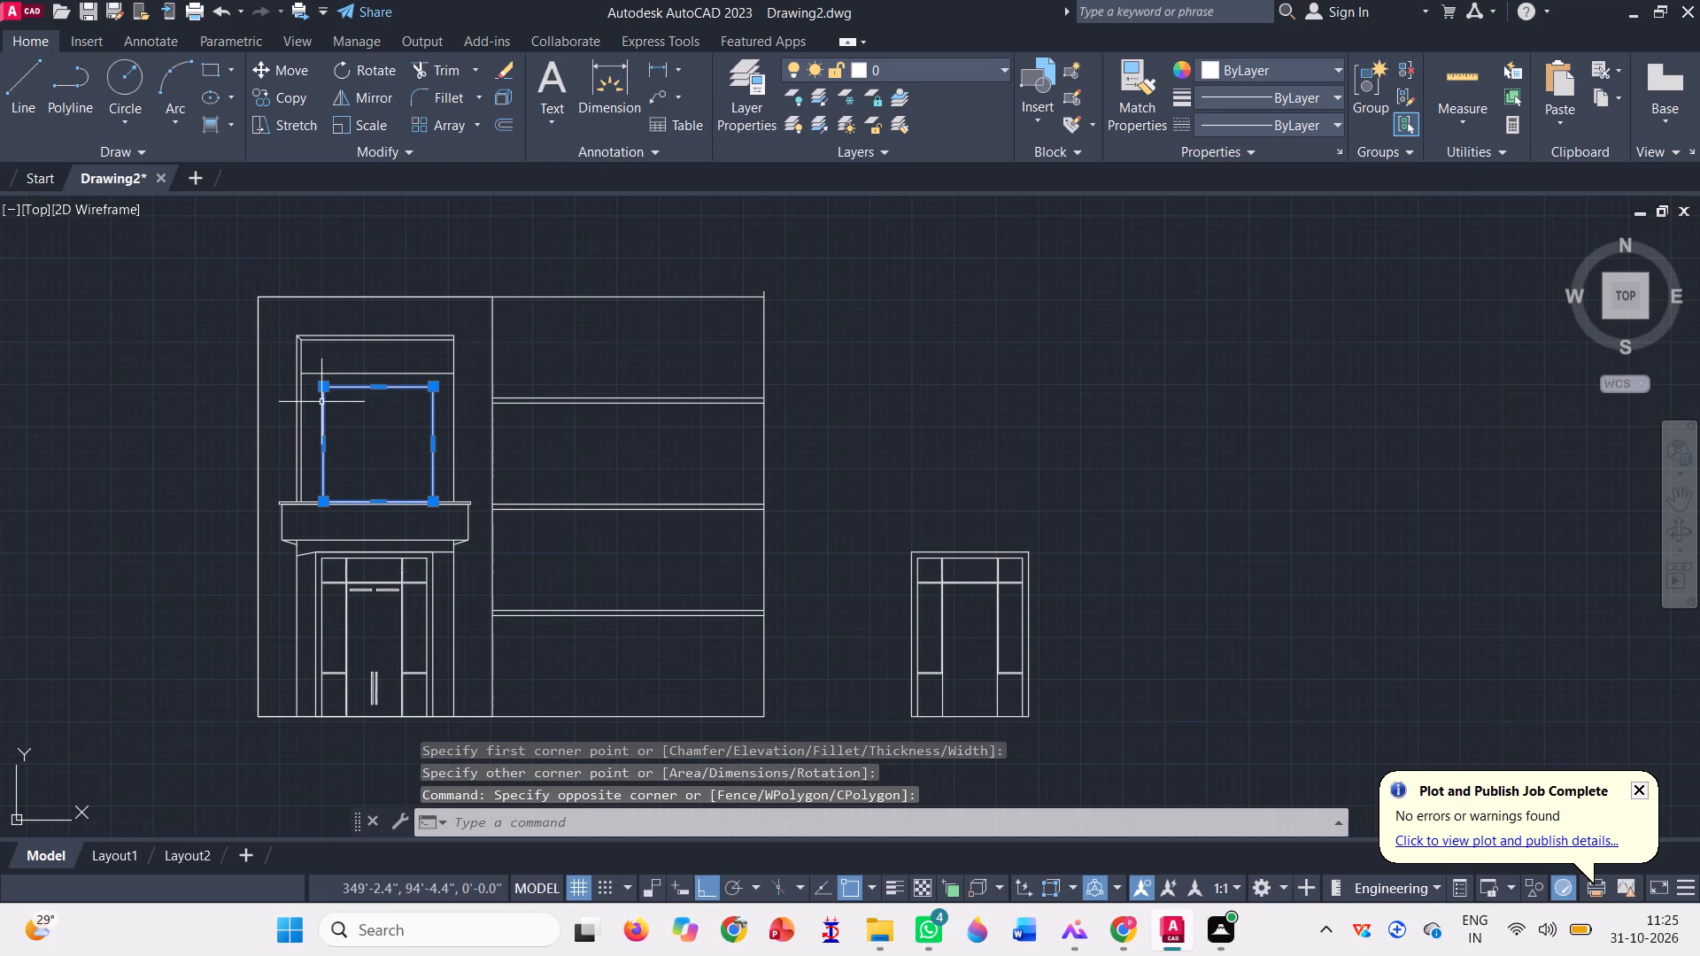
{"action": "type", "text": "m"}
{"action": "key", "text": "space"}
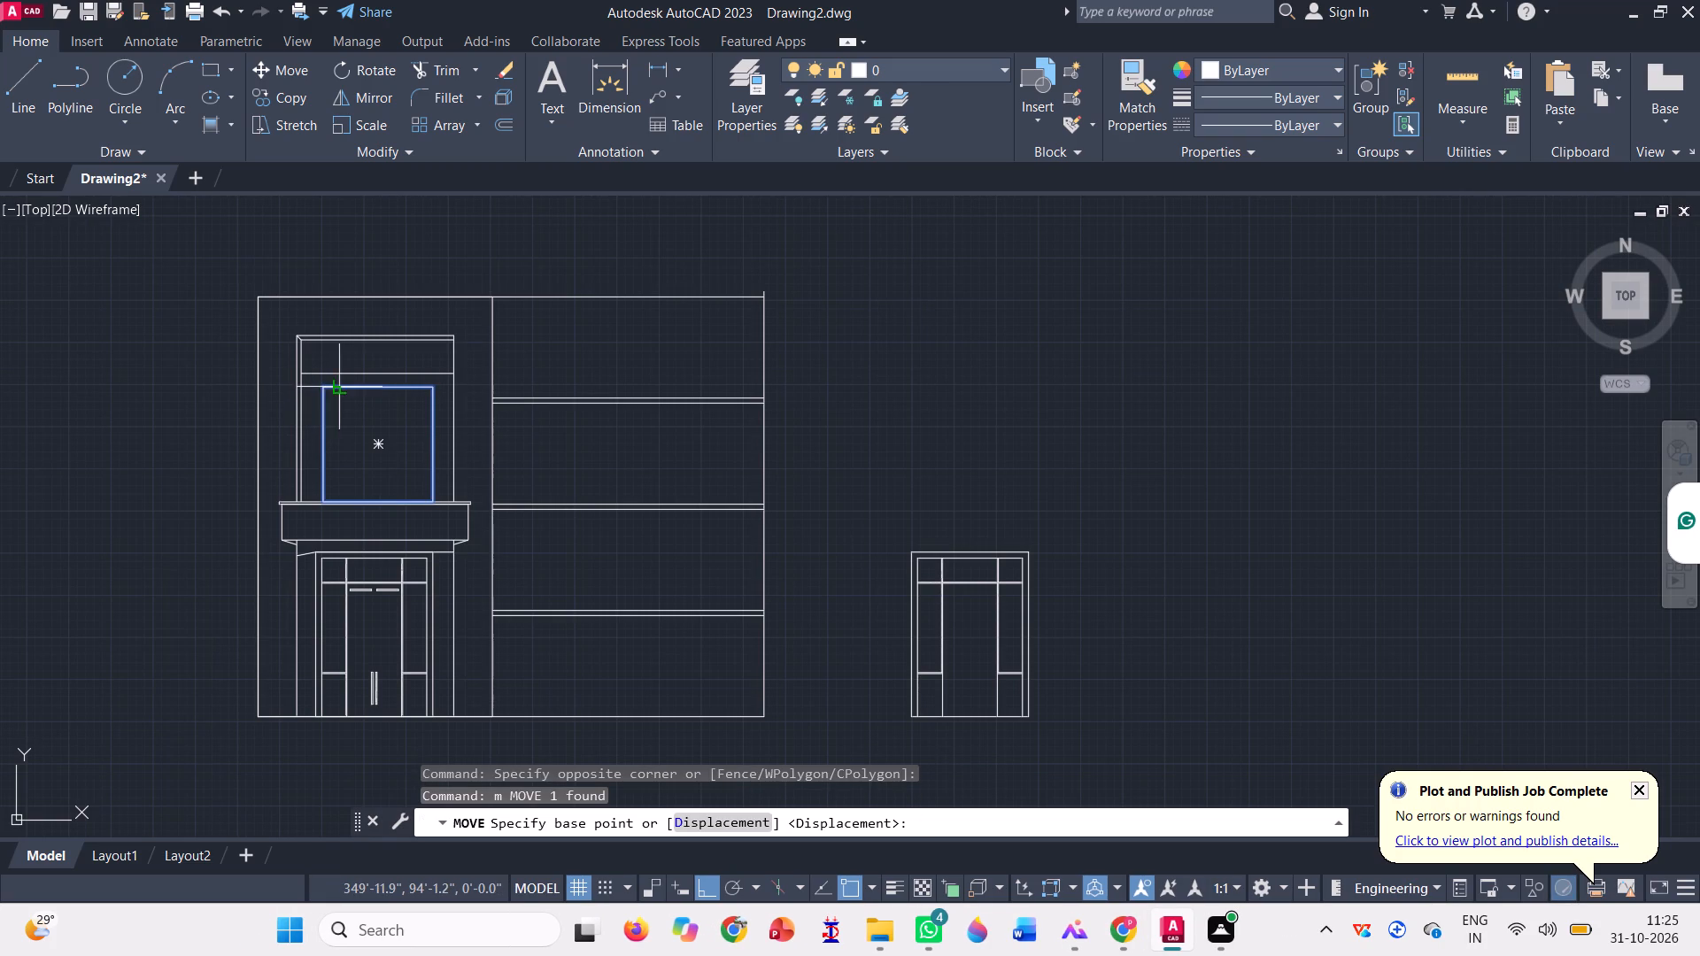
{"action": "left_click", "coordinate": [321, 384]}
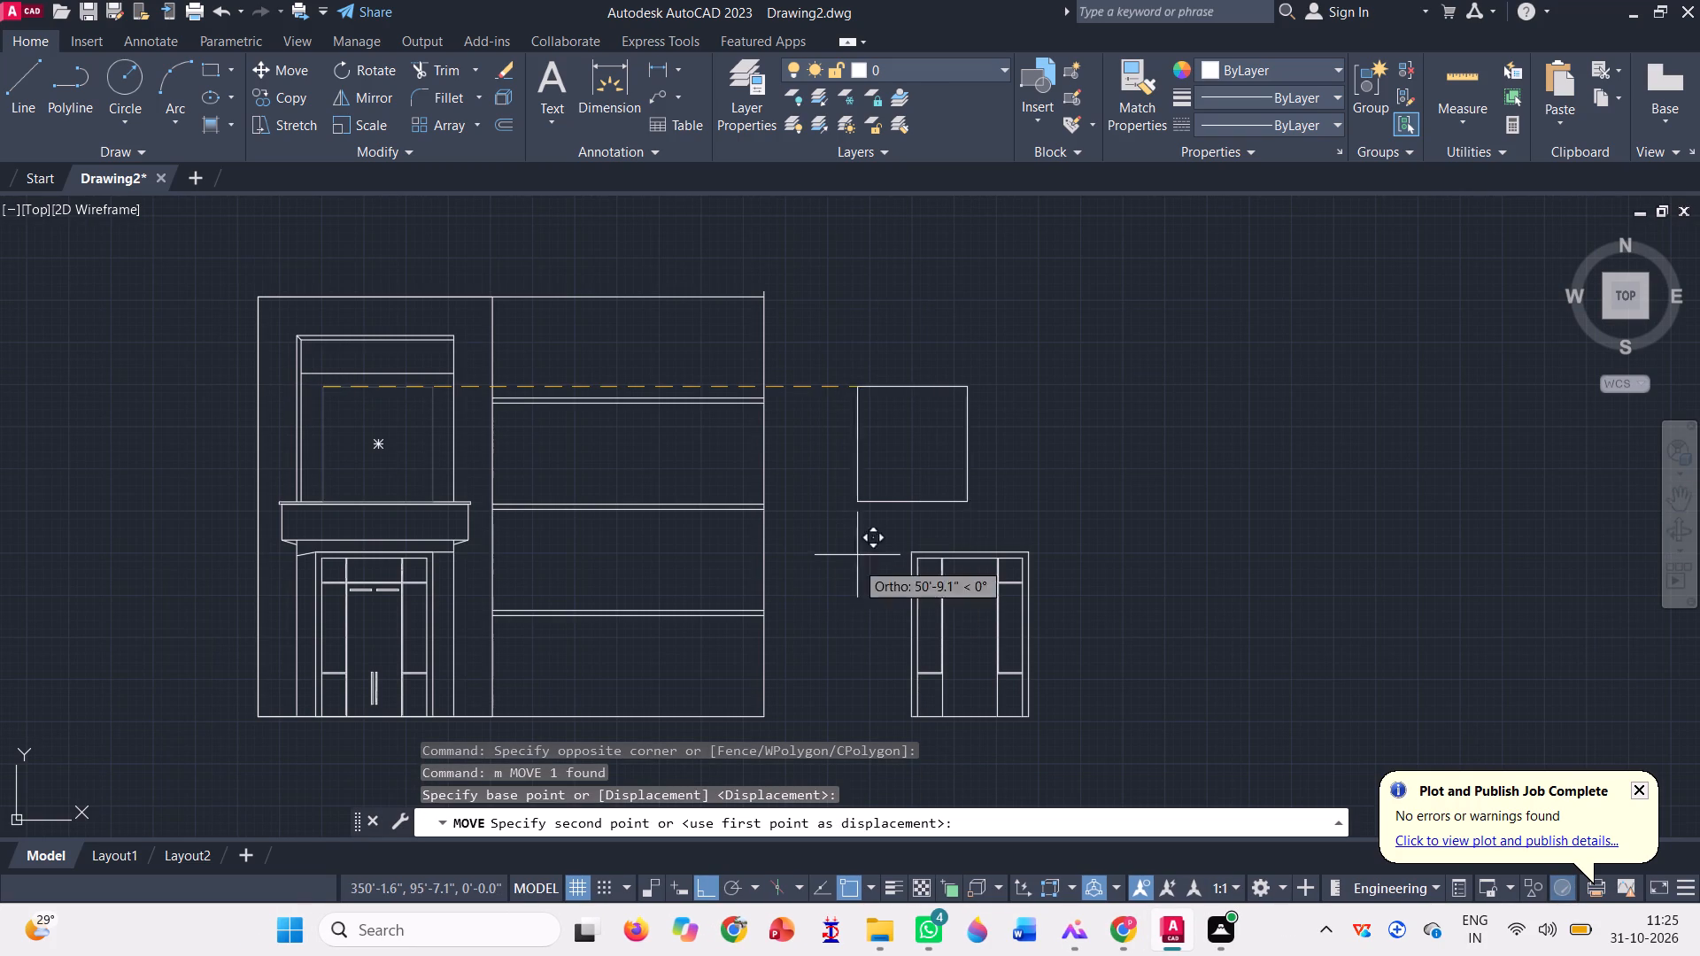
{"action": "key", "text": "F8"}
{"action": "scroll", "coordinate": [914, 569], "scroll_direction": "up", "scroll_amount": 2}
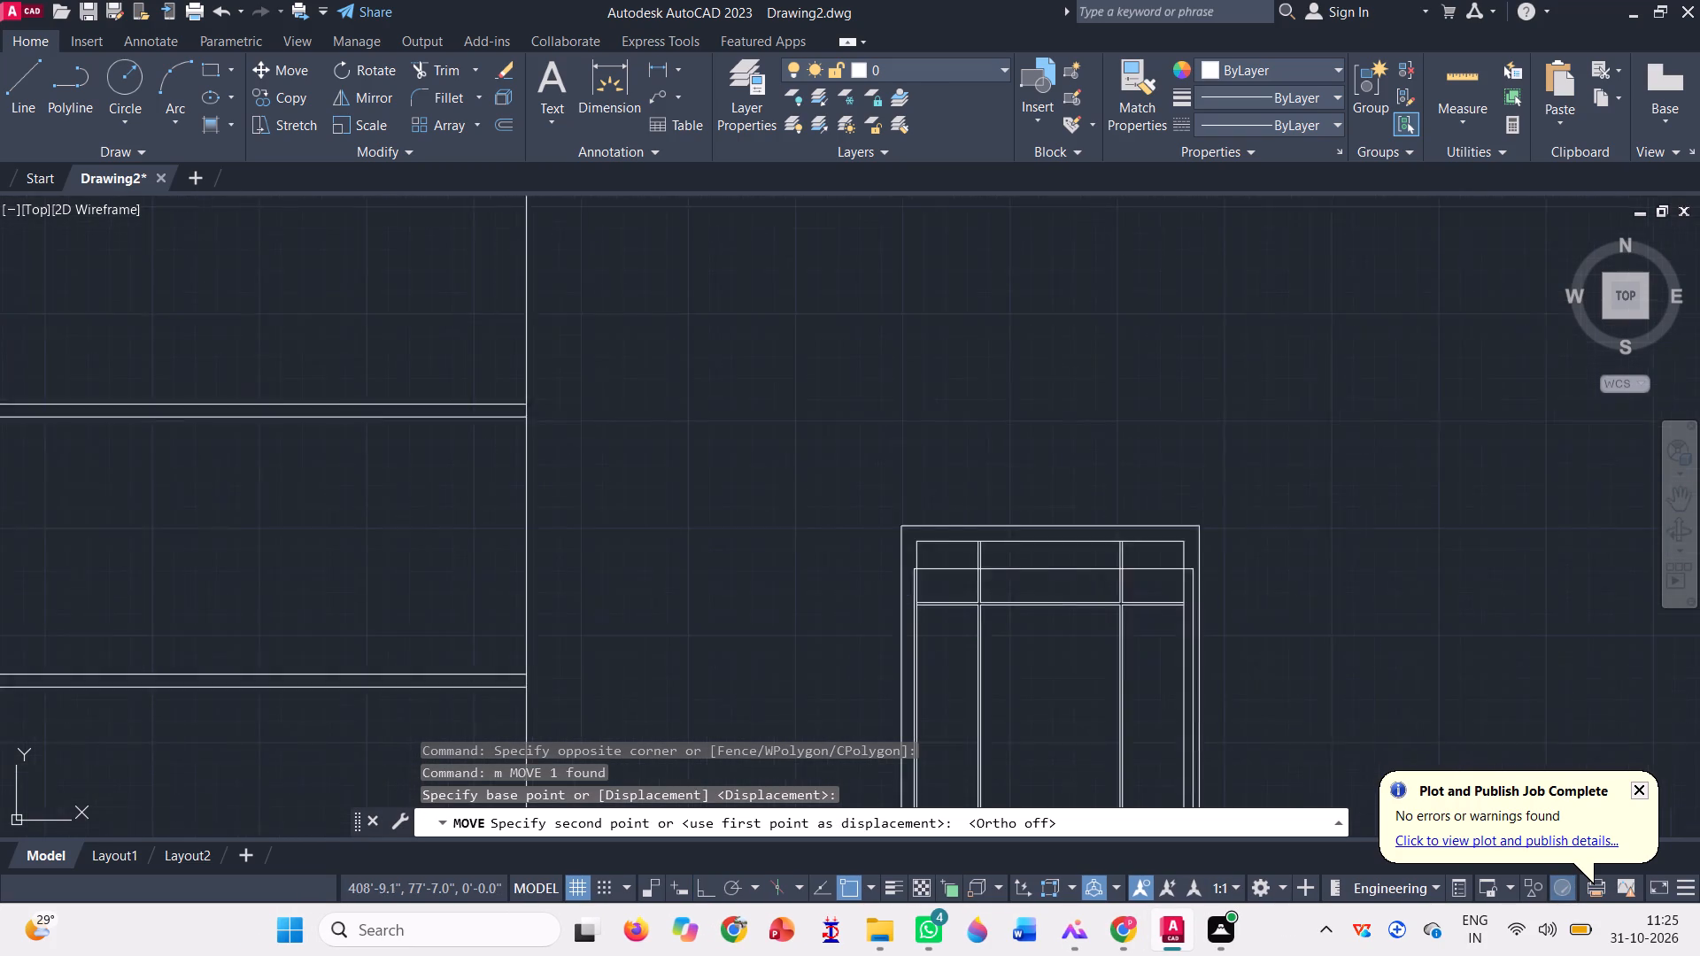
{"action": "scroll", "coordinate": [914, 569], "scroll_direction": "up", "scroll_amount": 1}
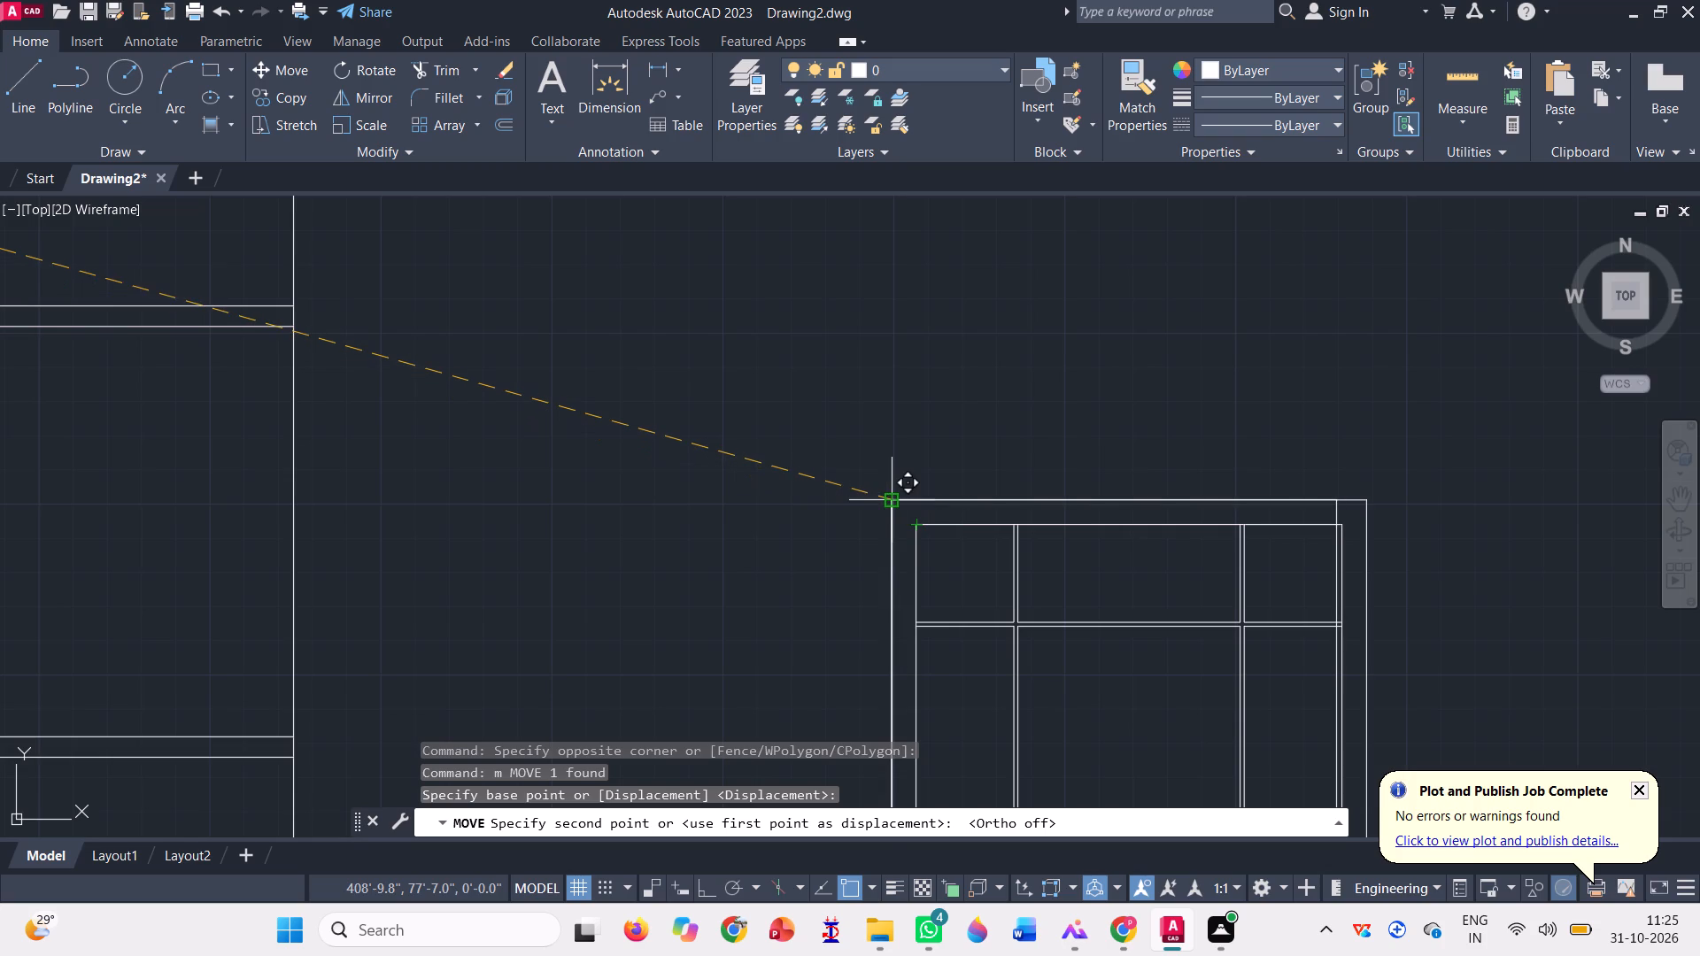
{"action": "left_click", "coordinate": [898, 495]}
Draw a horizontal line from the moved rectangle's lower left corner, extending past the frame copy's right side.
{"action": "scroll", "coordinate": [670, 436], "scroll_direction": "down", "scroll_amount": 3}
{"action": "scroll", "coordinate": [729, 561], "scroll_direction": "up", "scroll_amount": 3}
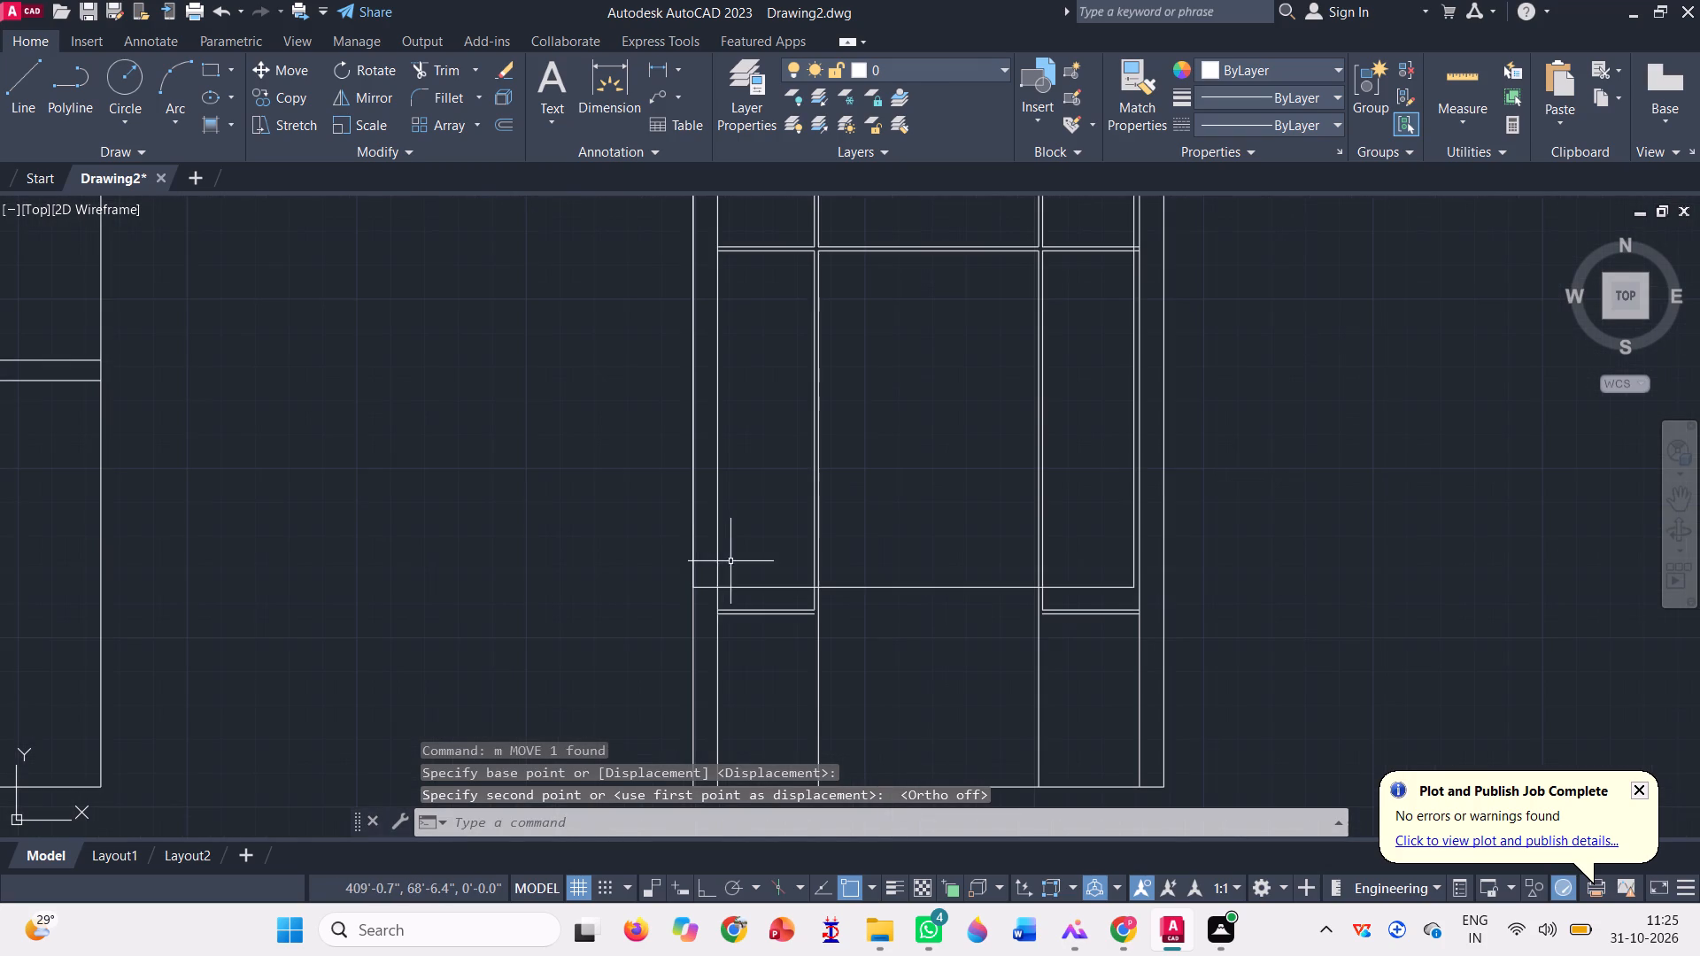
{"action": "key", "text": "l"}
{"action": "key", "text": "Return"}
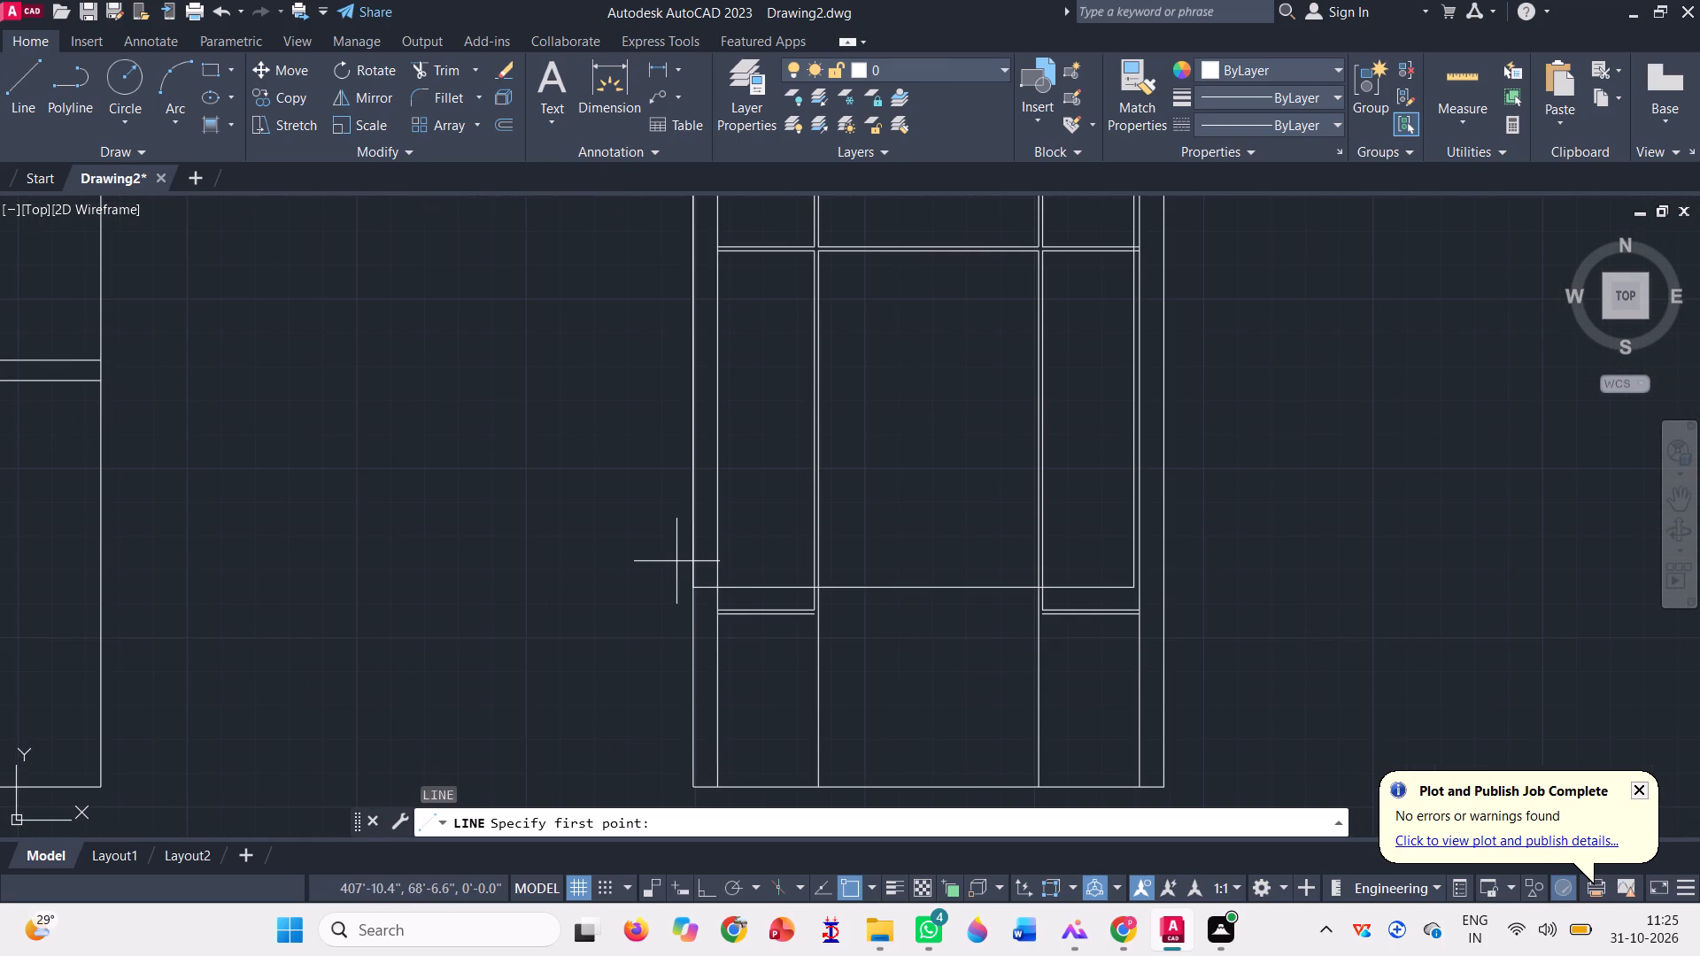
{"action": "left_click", "coordinate": [692, 594]}
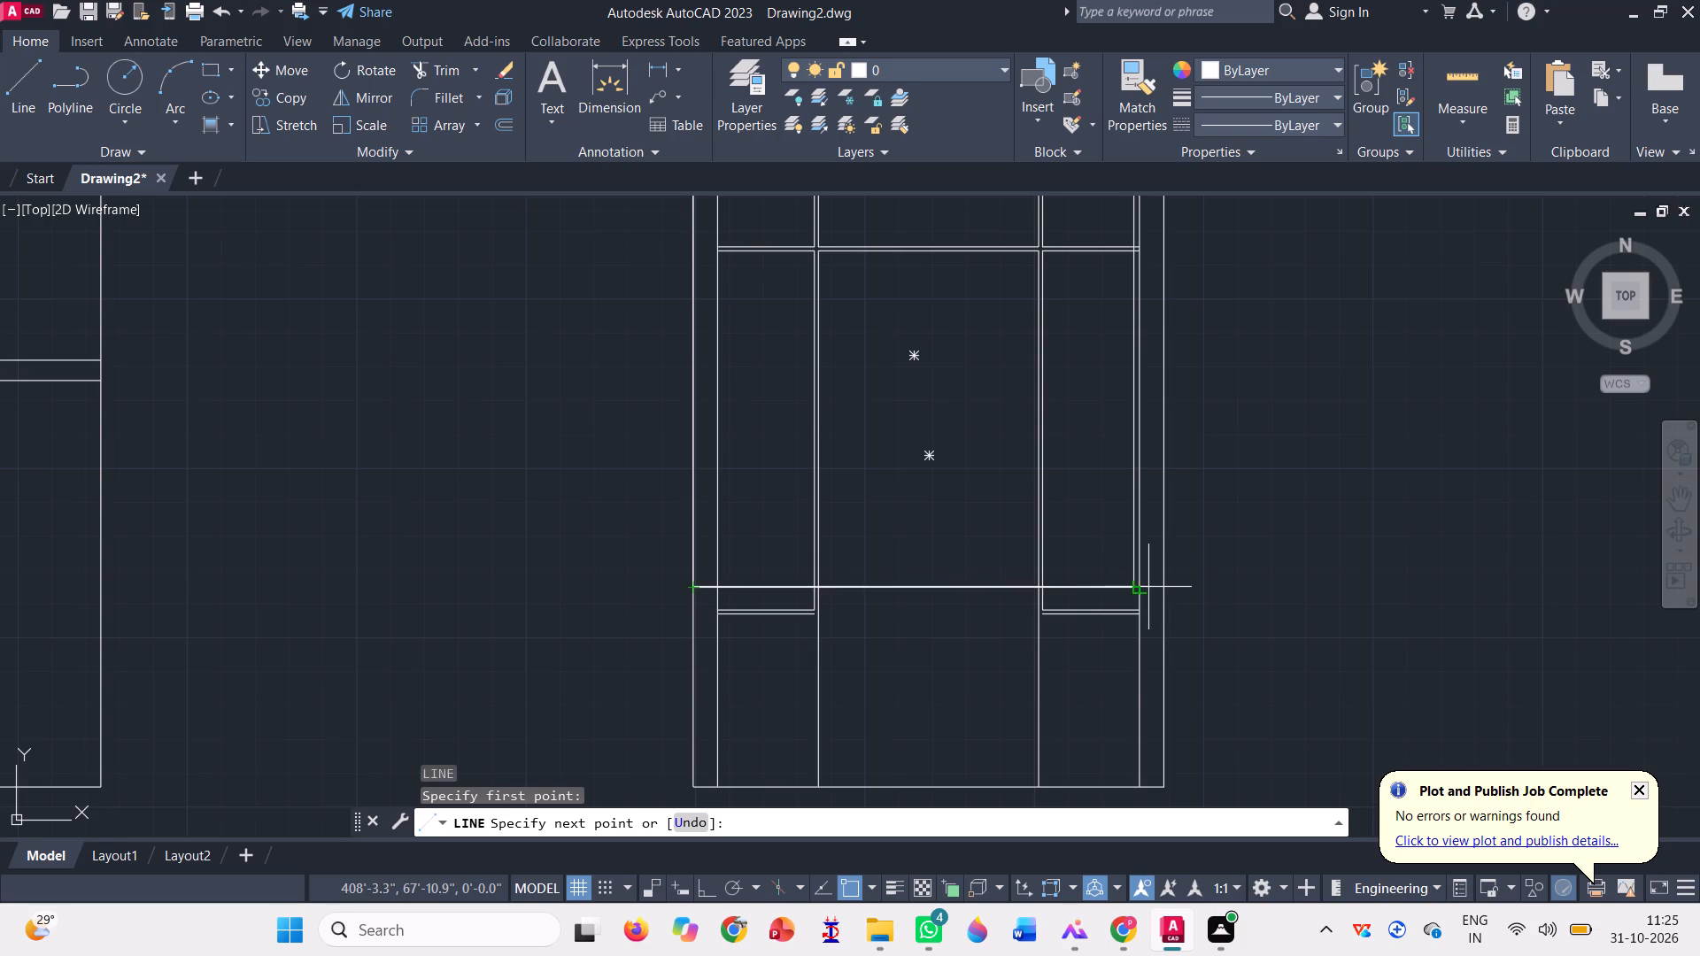
{"action": "key", "text": "F8"}
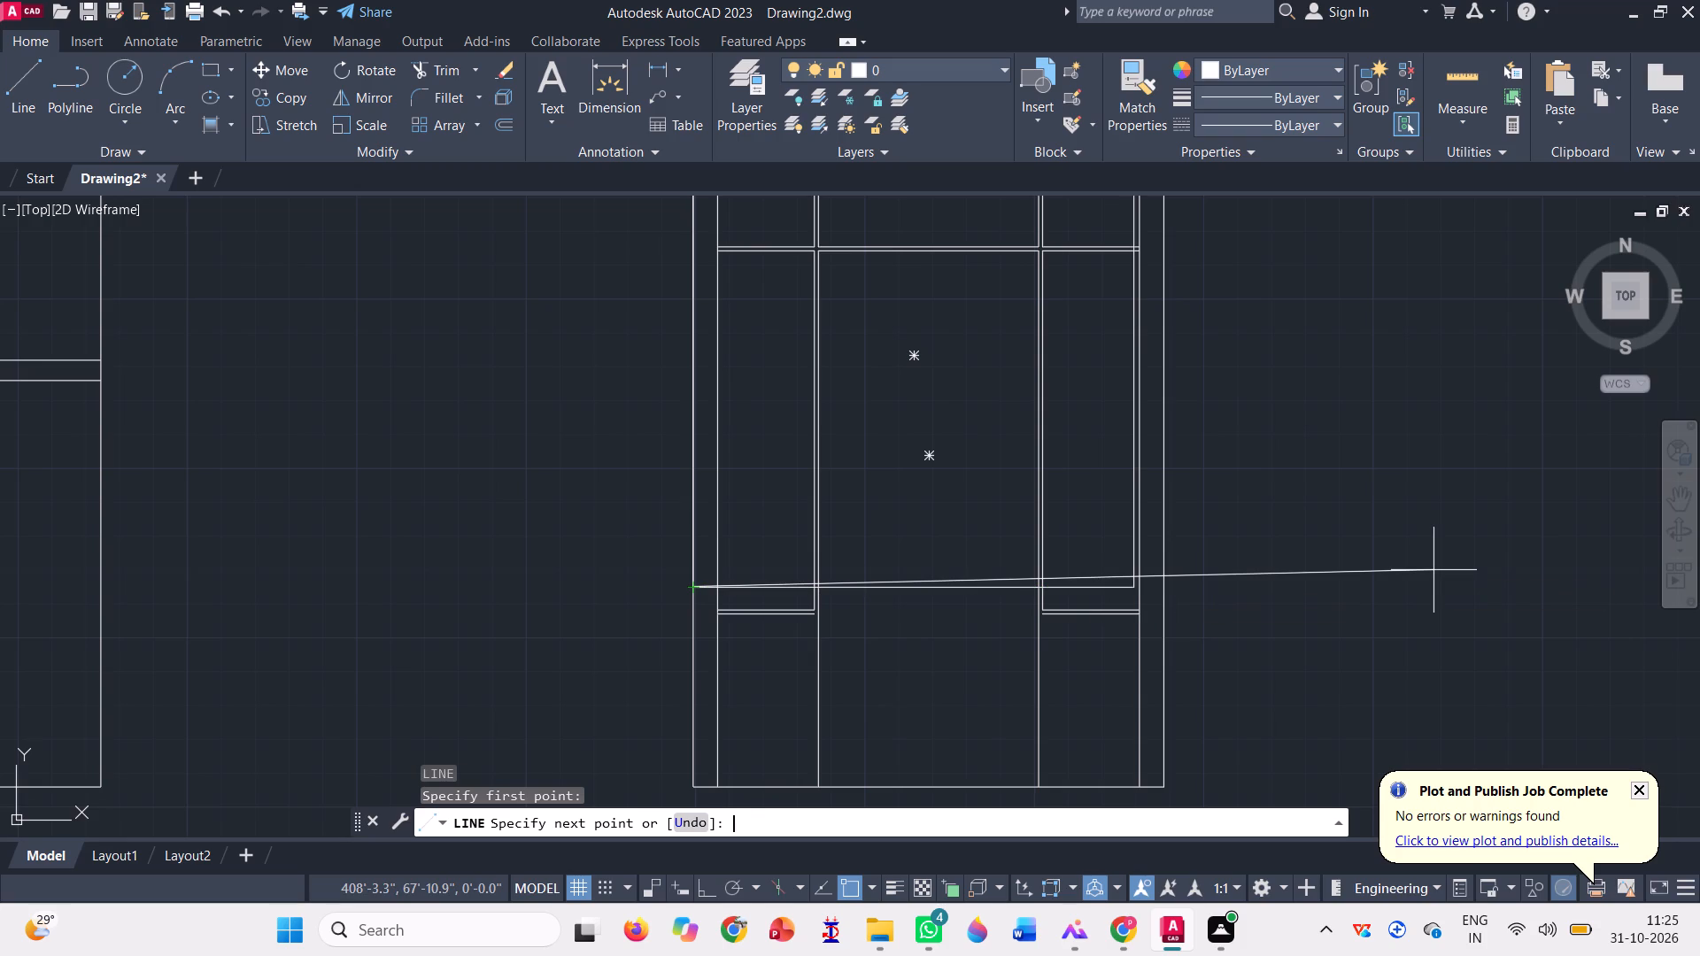
{"action": "left_click", "coordinate": [1433, 570]}
{"action": "key", "text": "space"}
{"action": "scroll", "coordinate": [668, 613], "scroll_direction": "down", "scroll_amount": 1}
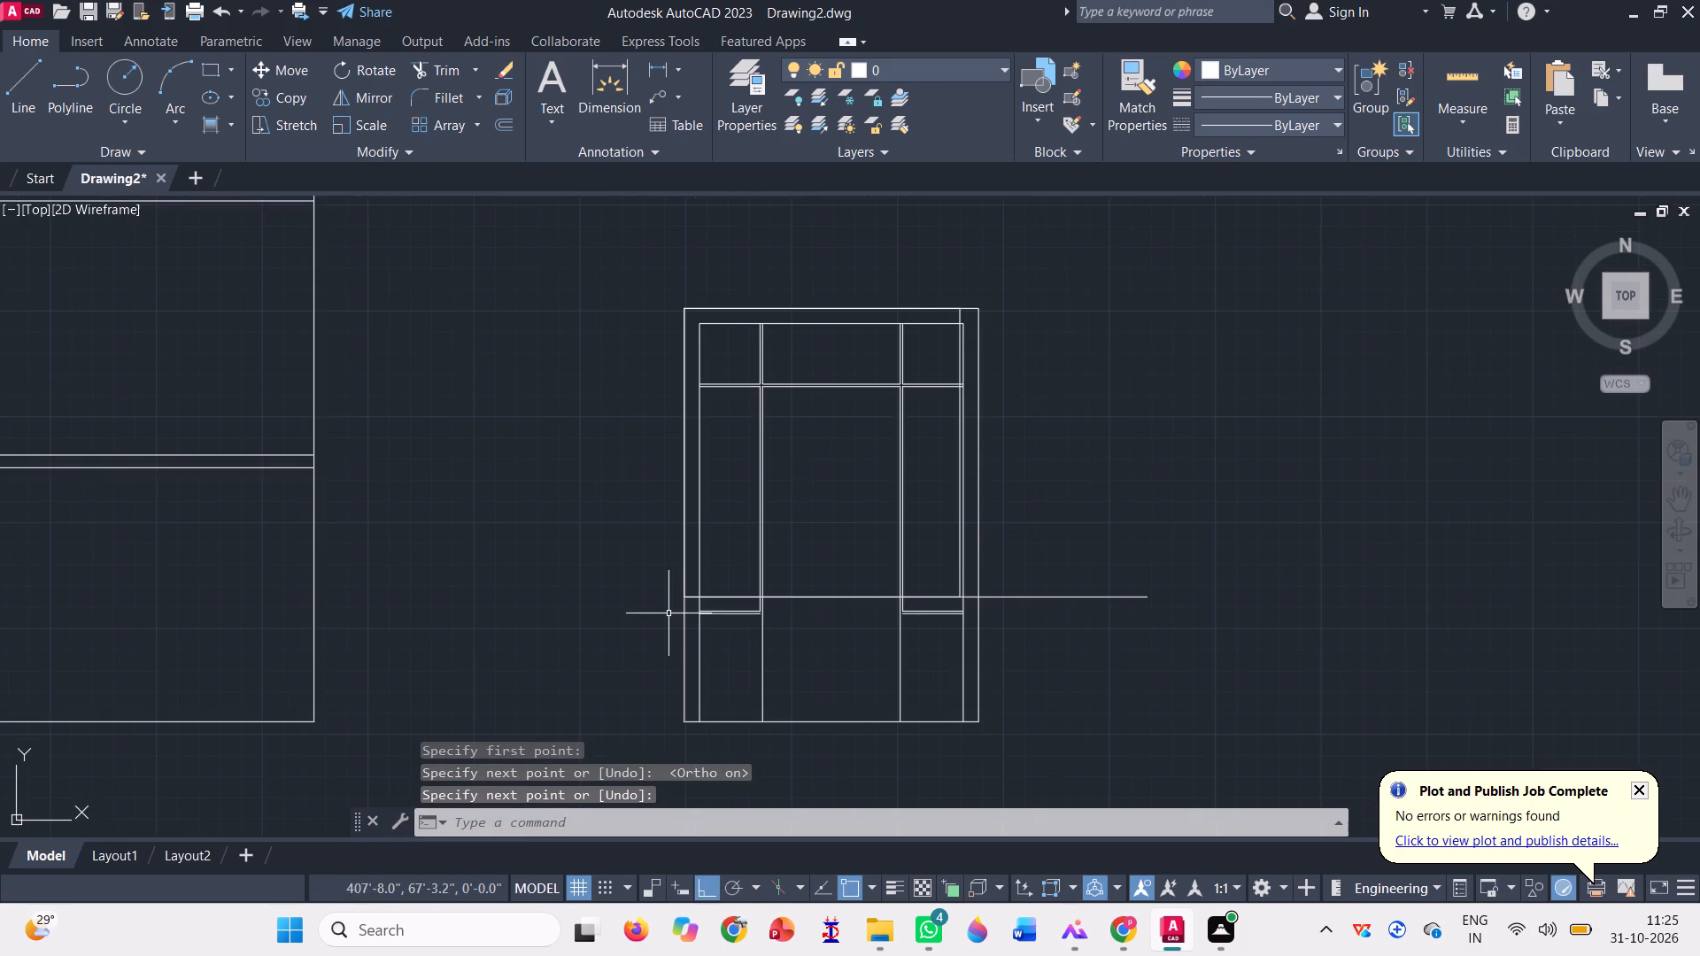
Trim the frame copy's uprights below the new horizontal line and remove the left lower crossbar.
{"action": "left_click", "coordinate": [435, 67]}
{"action": "left_click", "coordinate": [587, 668]}
{"action": "left_click", "coordinate": [1091, 657]}
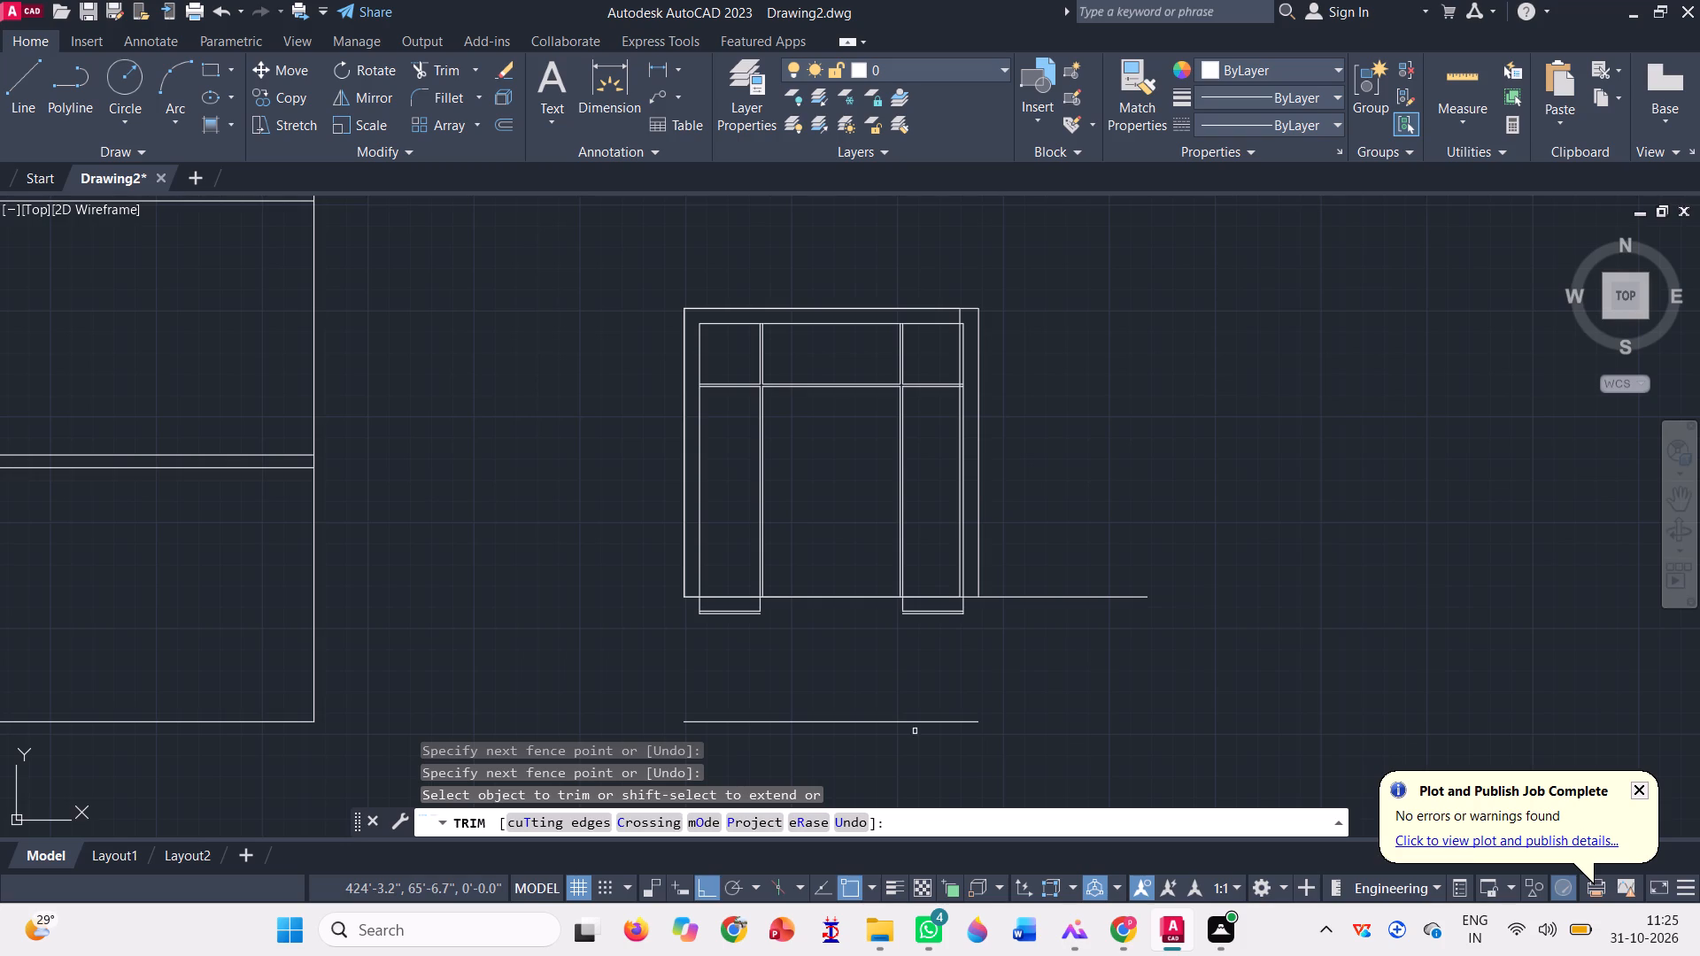
{"action": "left_click", "coordinate": [874, 750]}
{"action": "left_click", "coordinate": [862, 724]}
{"action": "scroll", "coordinate": [689, 610], "scroll_direction": "up", "scroll_amount": 3}
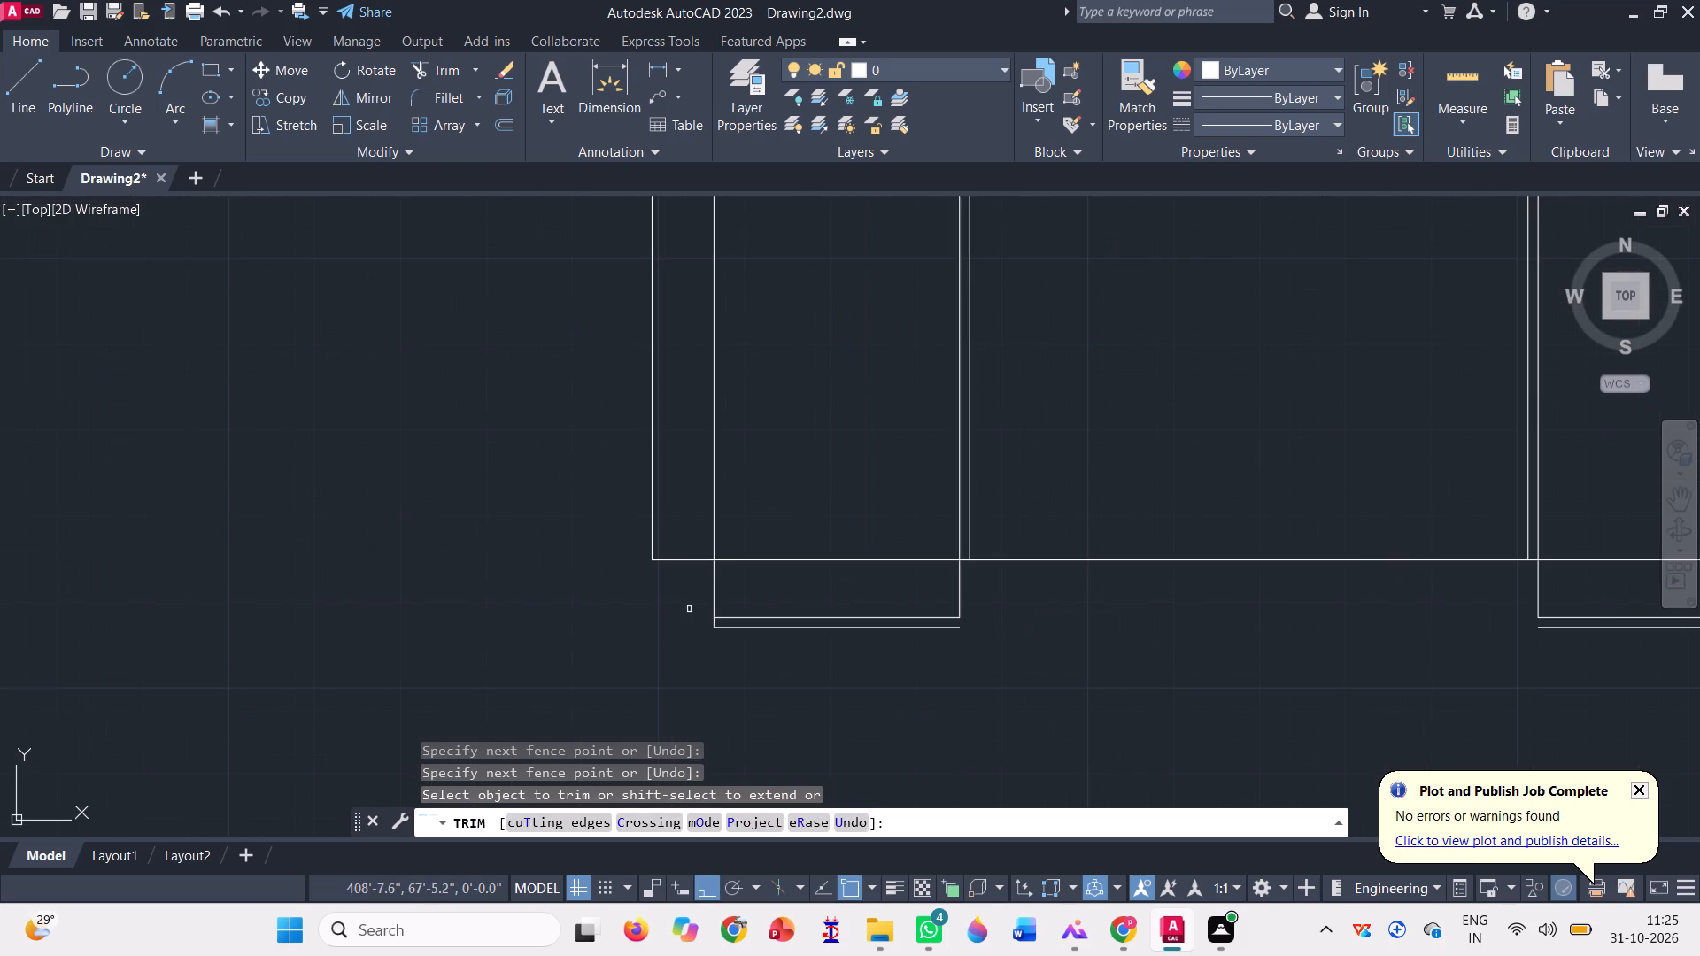
{"action": "left_click", "coordinate": [667, 594]}
{"action": "left_click", "coordinate": [996, 601]}
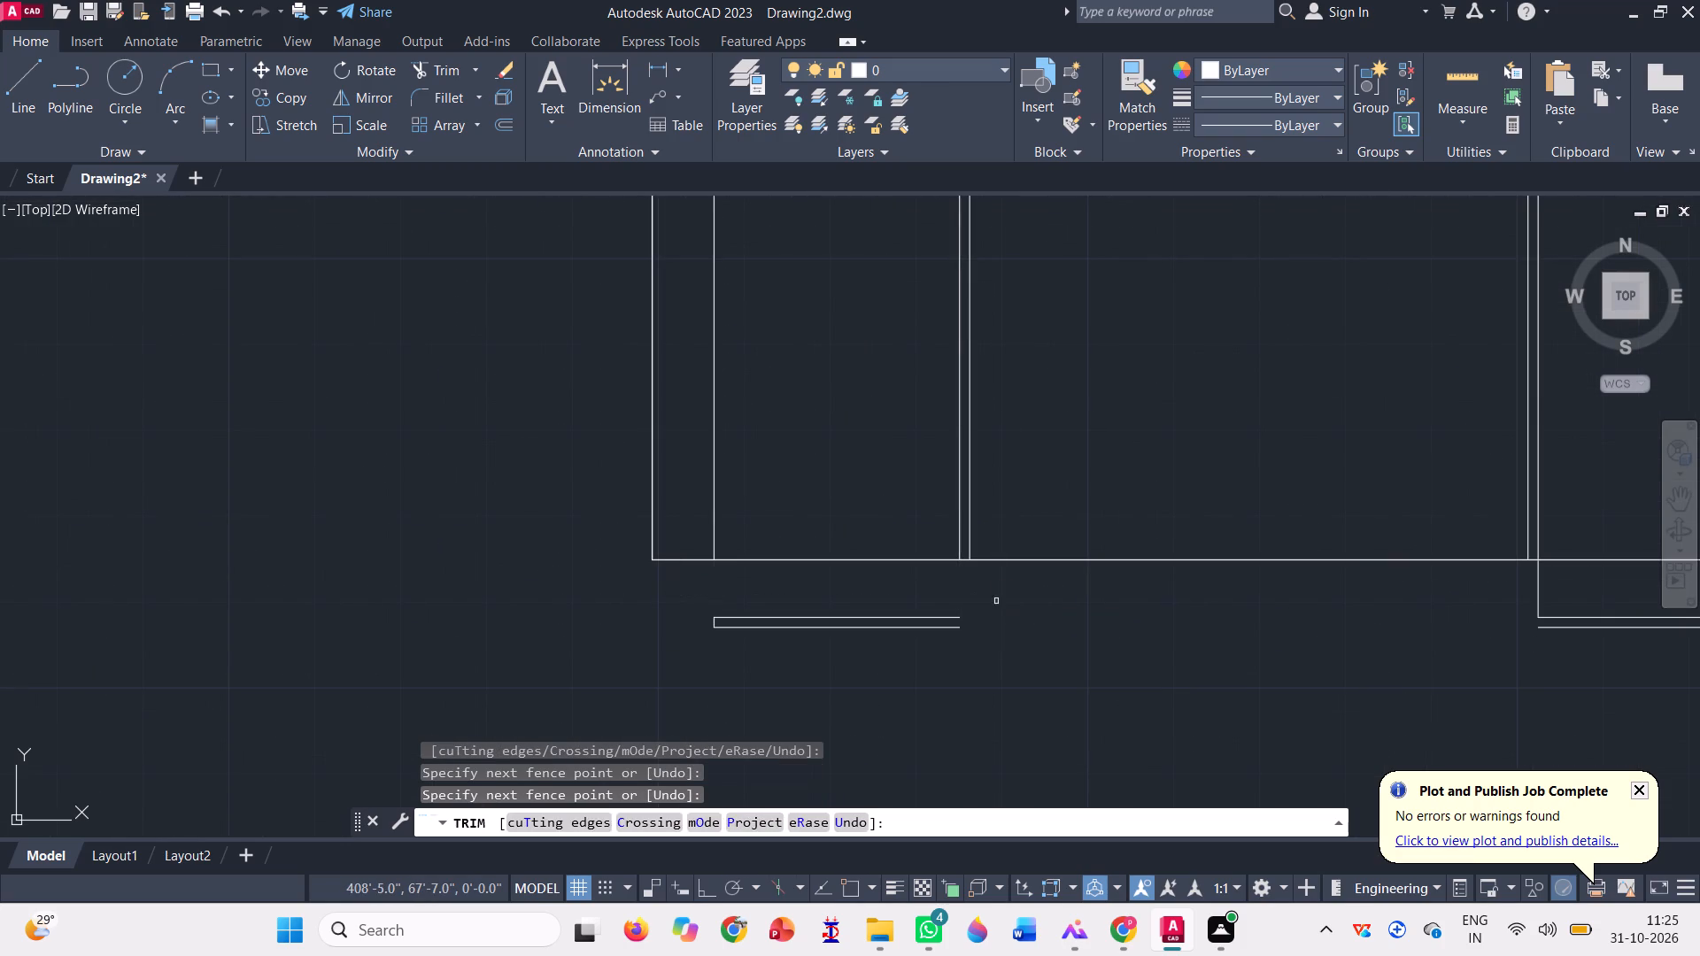
{"action": "left_click", "coordinate": [825, 611]}
{"action": "left_click", "coordinate": [811, 654]}
{"action": "left_click", "coordinate": [714, 628]}
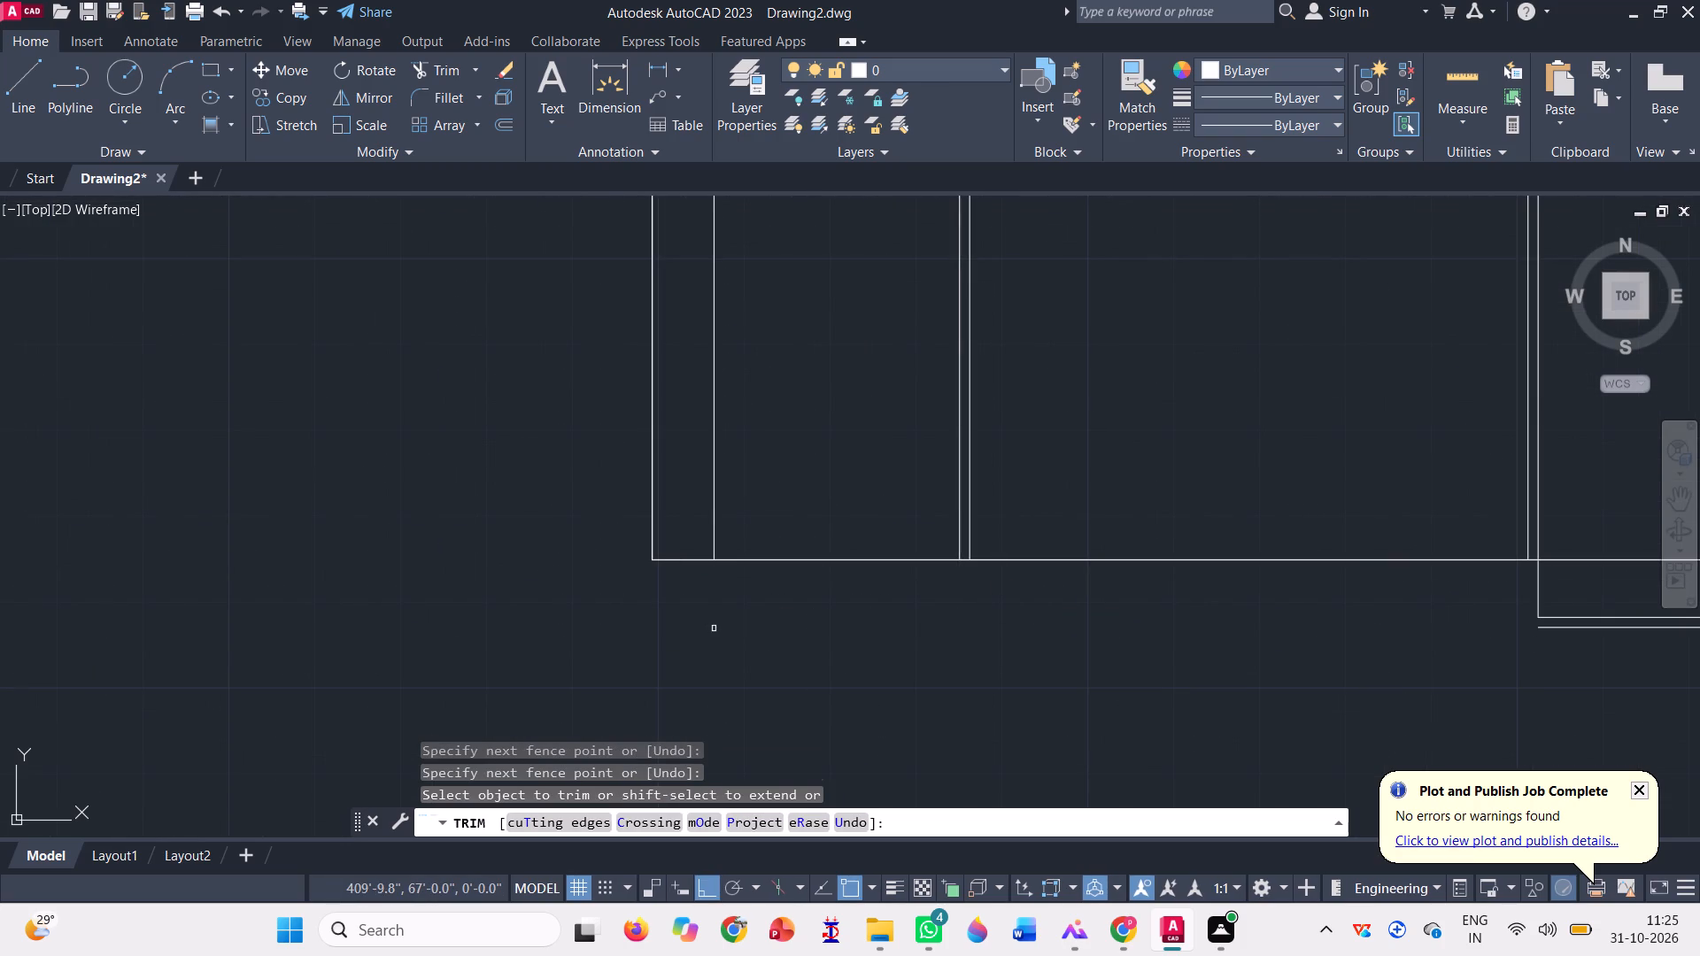
Remove the right lower crossbar, the remaining upright ends below the horizontal line and the frame copy's old bottom edge.
{"action": "scroll", "coordinate": [534, 660], "scroll_direction": "down", "scroll_amount": 1}
{"action": "scroll", "coordinate": [1294, 637], "scroll_direction": "up", "scroll_amount": 2}
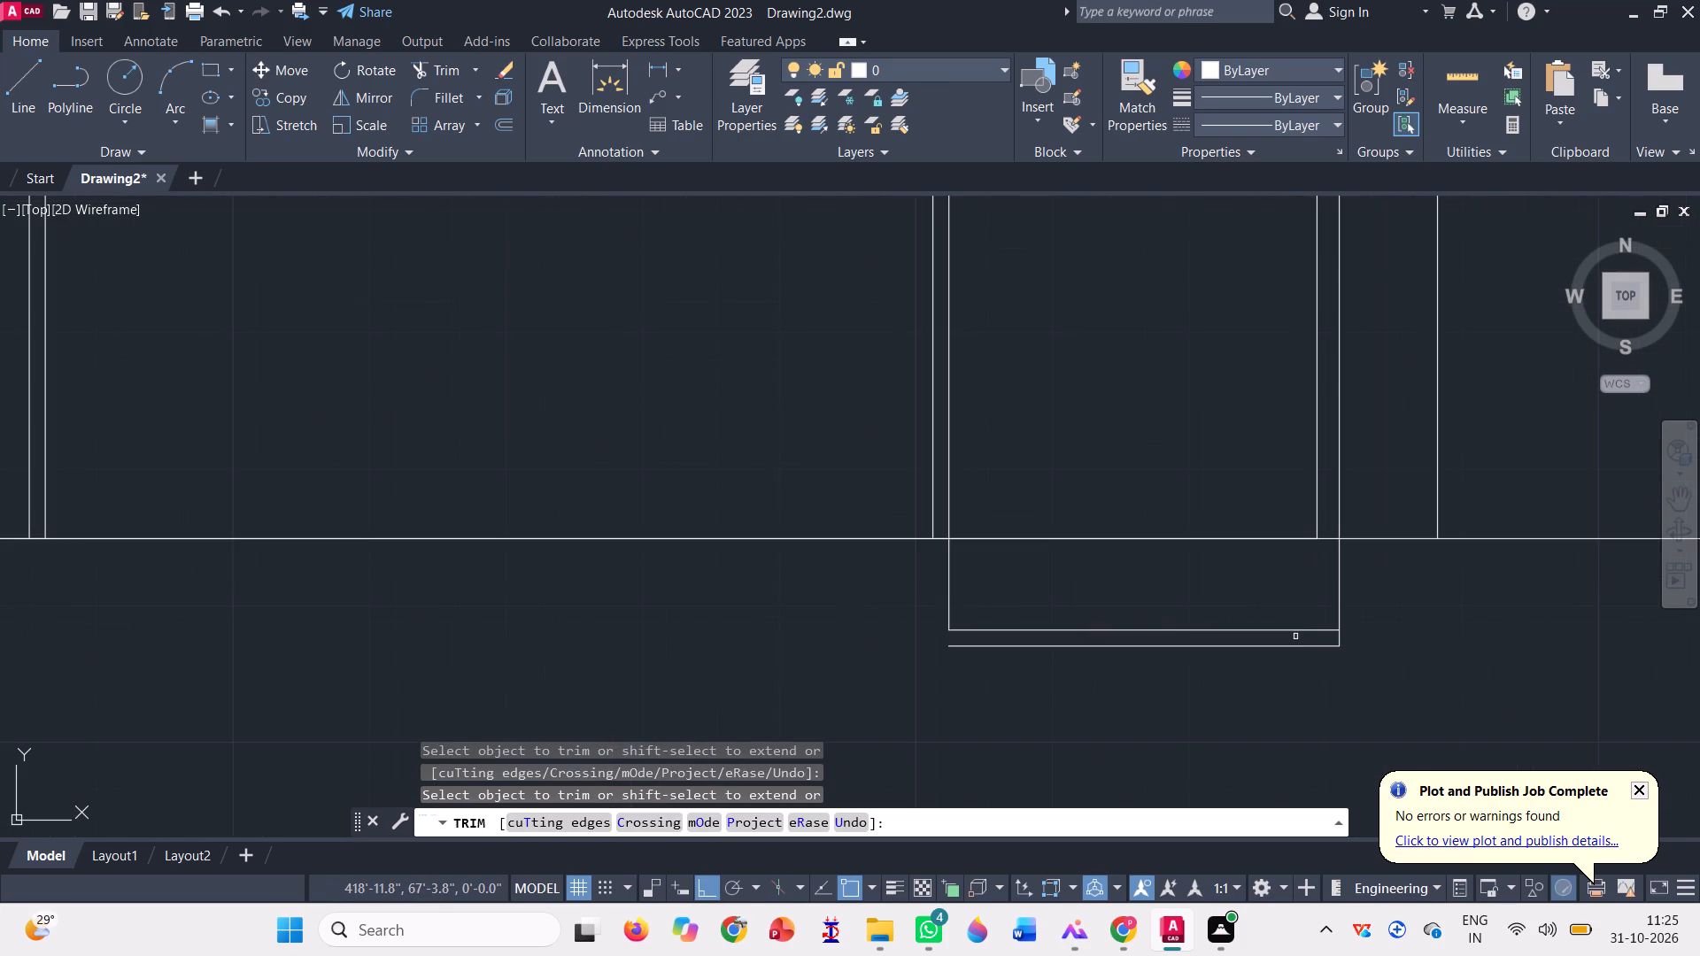
{"action": "left_click", "coordinate": [1226, 619]}
{"action": "left_click", "coordinate": [1217, 699]}
{"action": "left_click", "coordinate": [865, 618]}
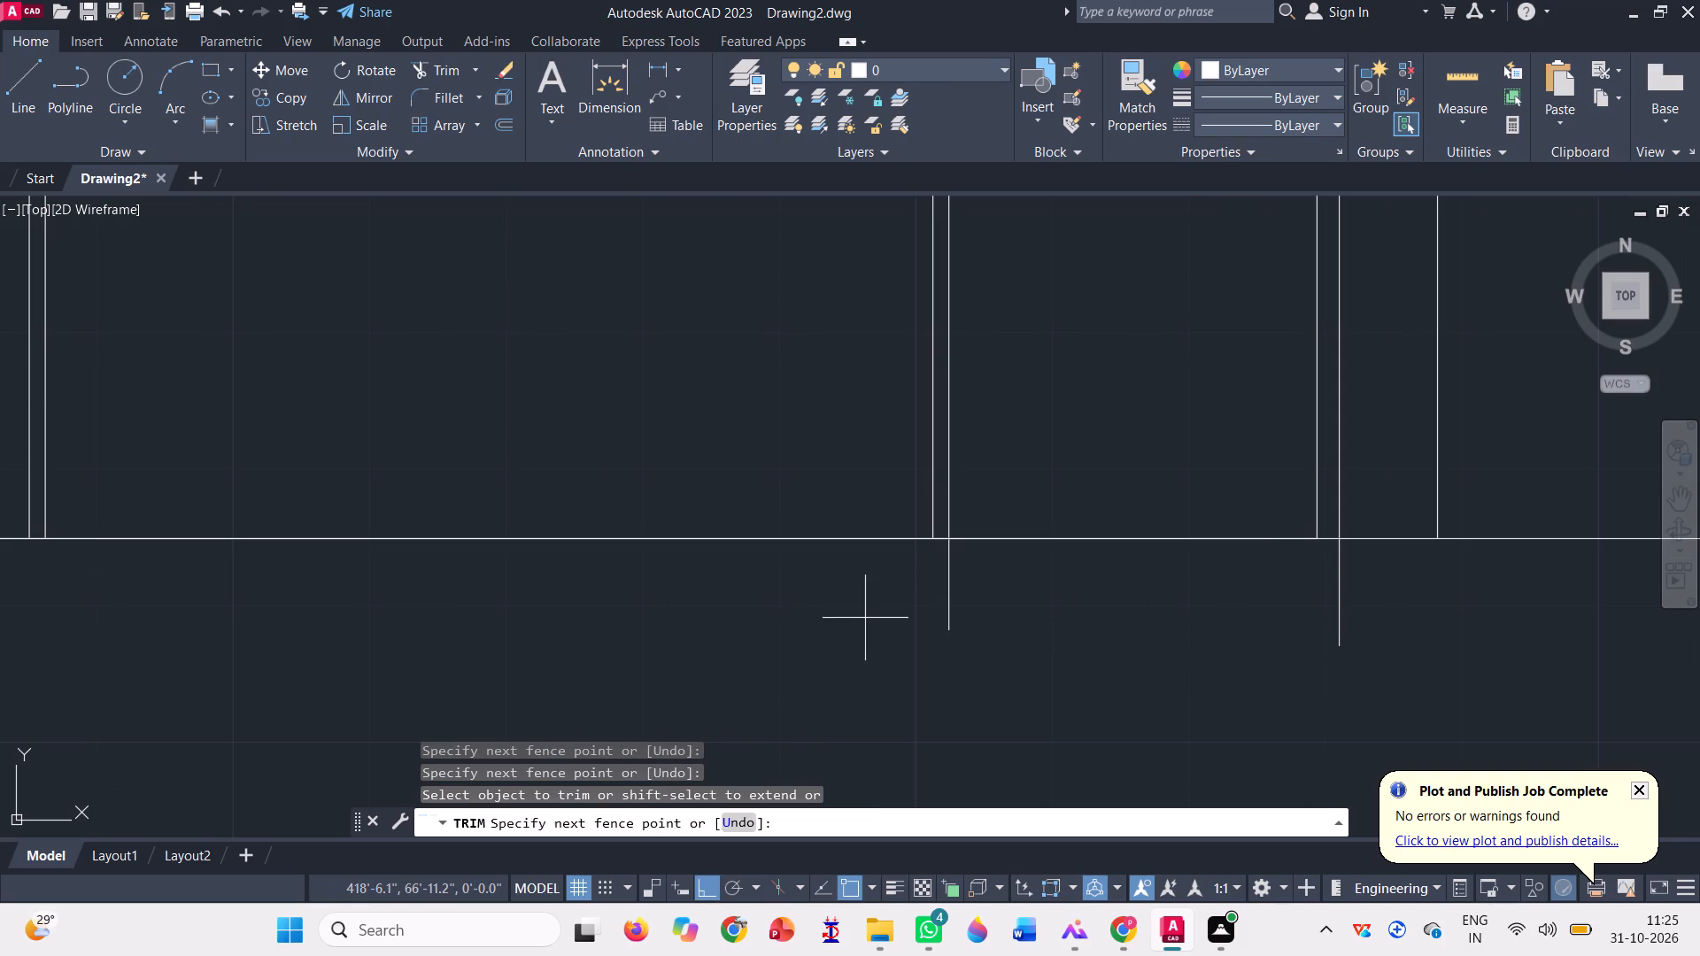
{"action": "left_click", "coordinate": [1435, 625]}
{"action": "scroll", "coordinate": [667, 613], "scroll_direction": "down", "scroll_amount": 4}
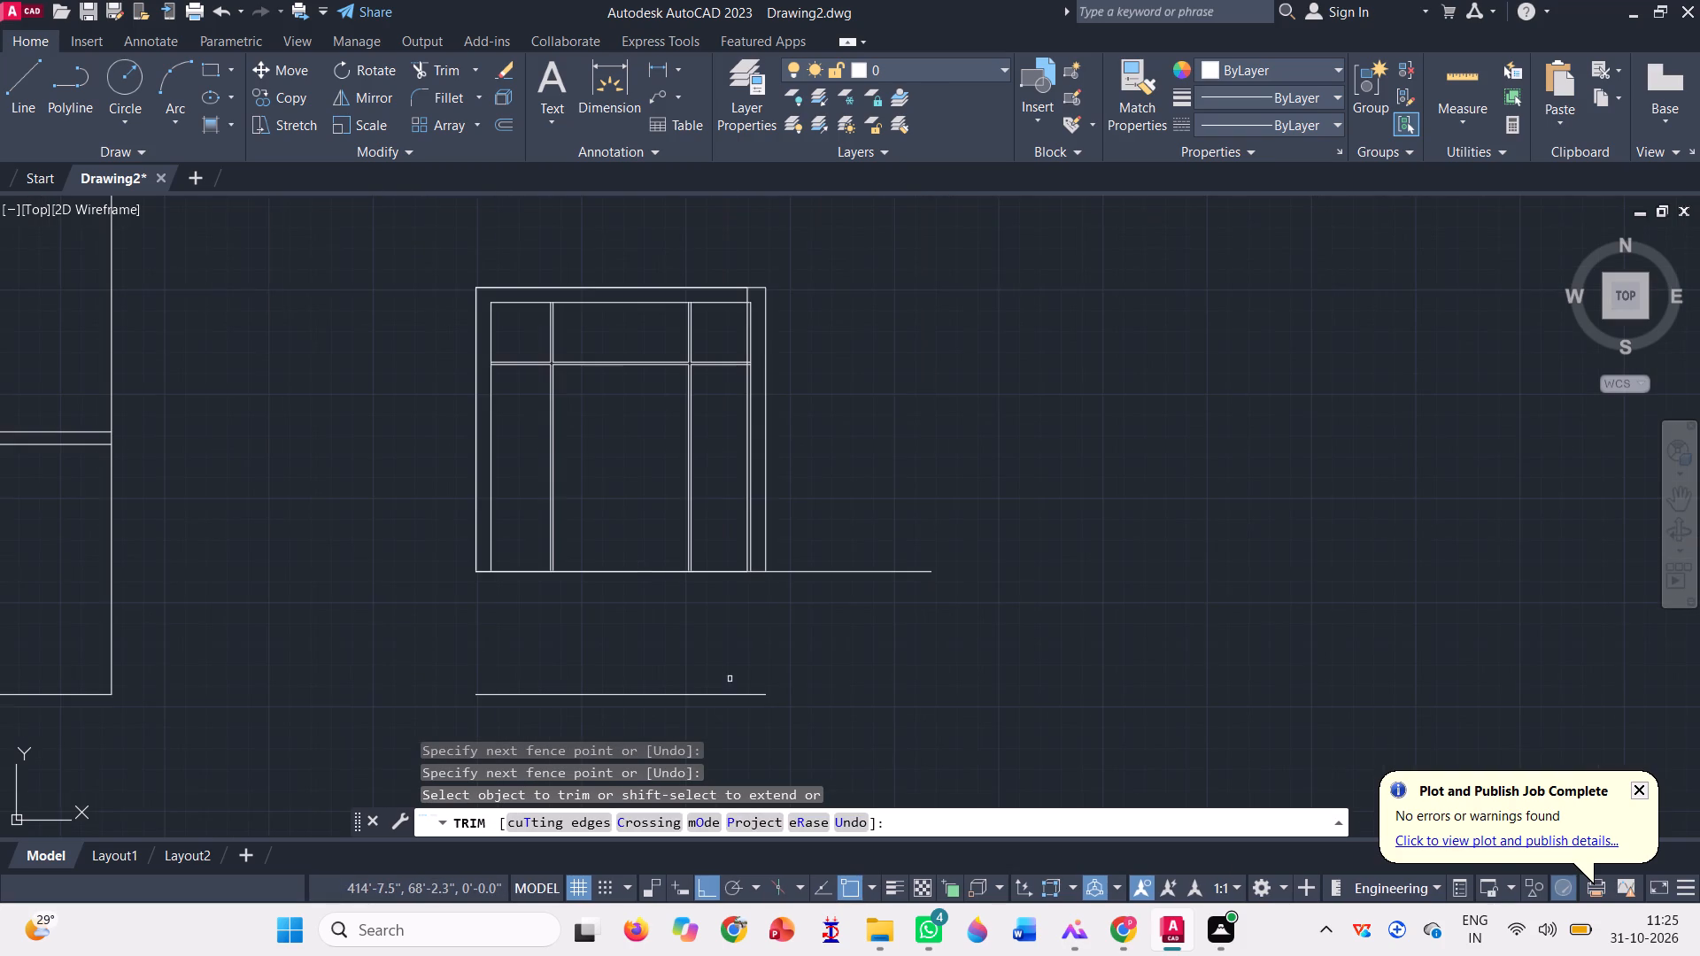
{"action": "left_click", "coordinate": [715, 743]}
{"action": "left_click", "coordinate": [673, 667]}
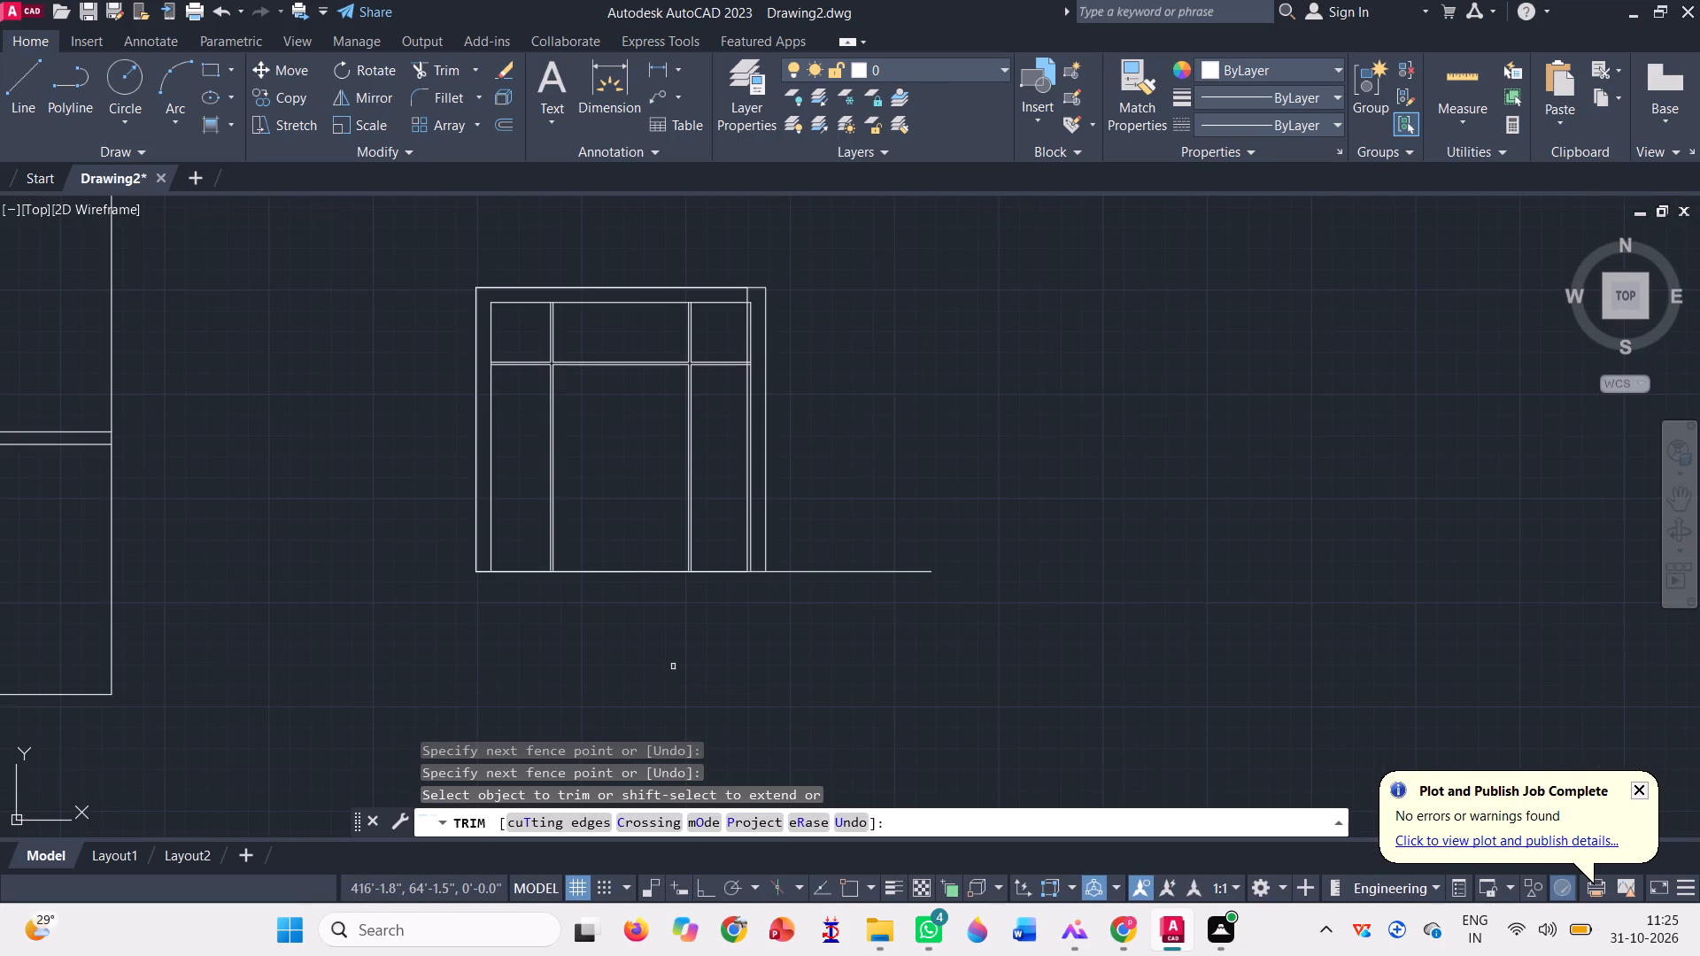
{"action": "left_click", "coordinate": [844, 598]}
{"action": "key", "text": "Escape"}
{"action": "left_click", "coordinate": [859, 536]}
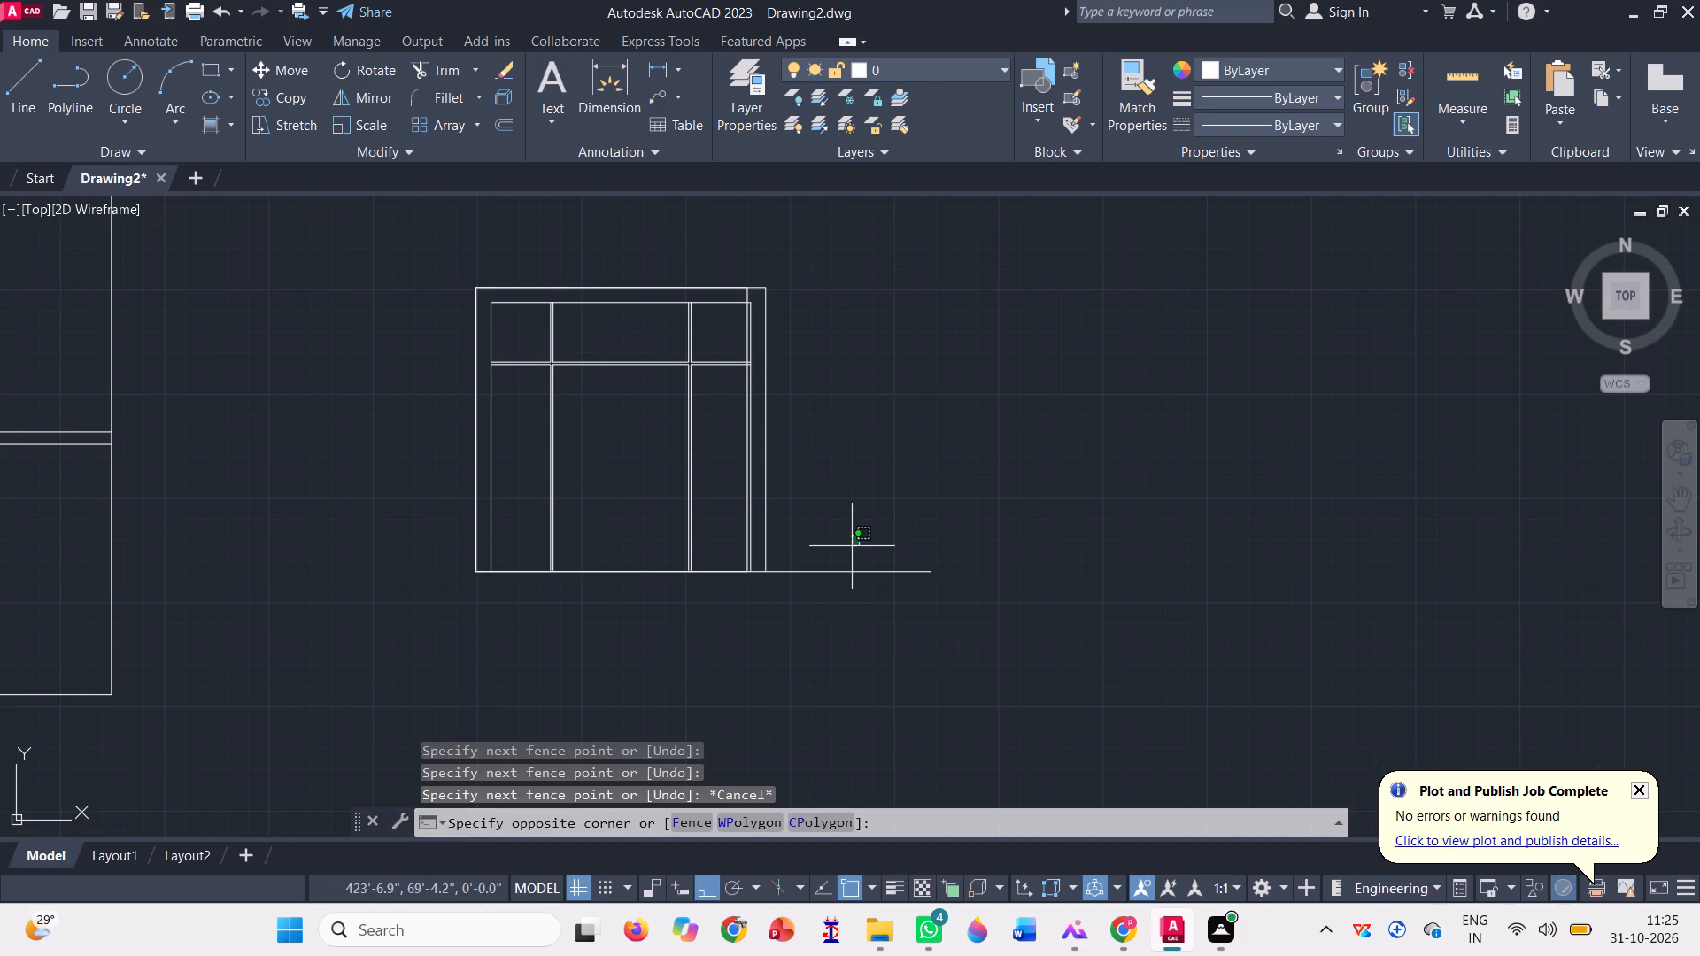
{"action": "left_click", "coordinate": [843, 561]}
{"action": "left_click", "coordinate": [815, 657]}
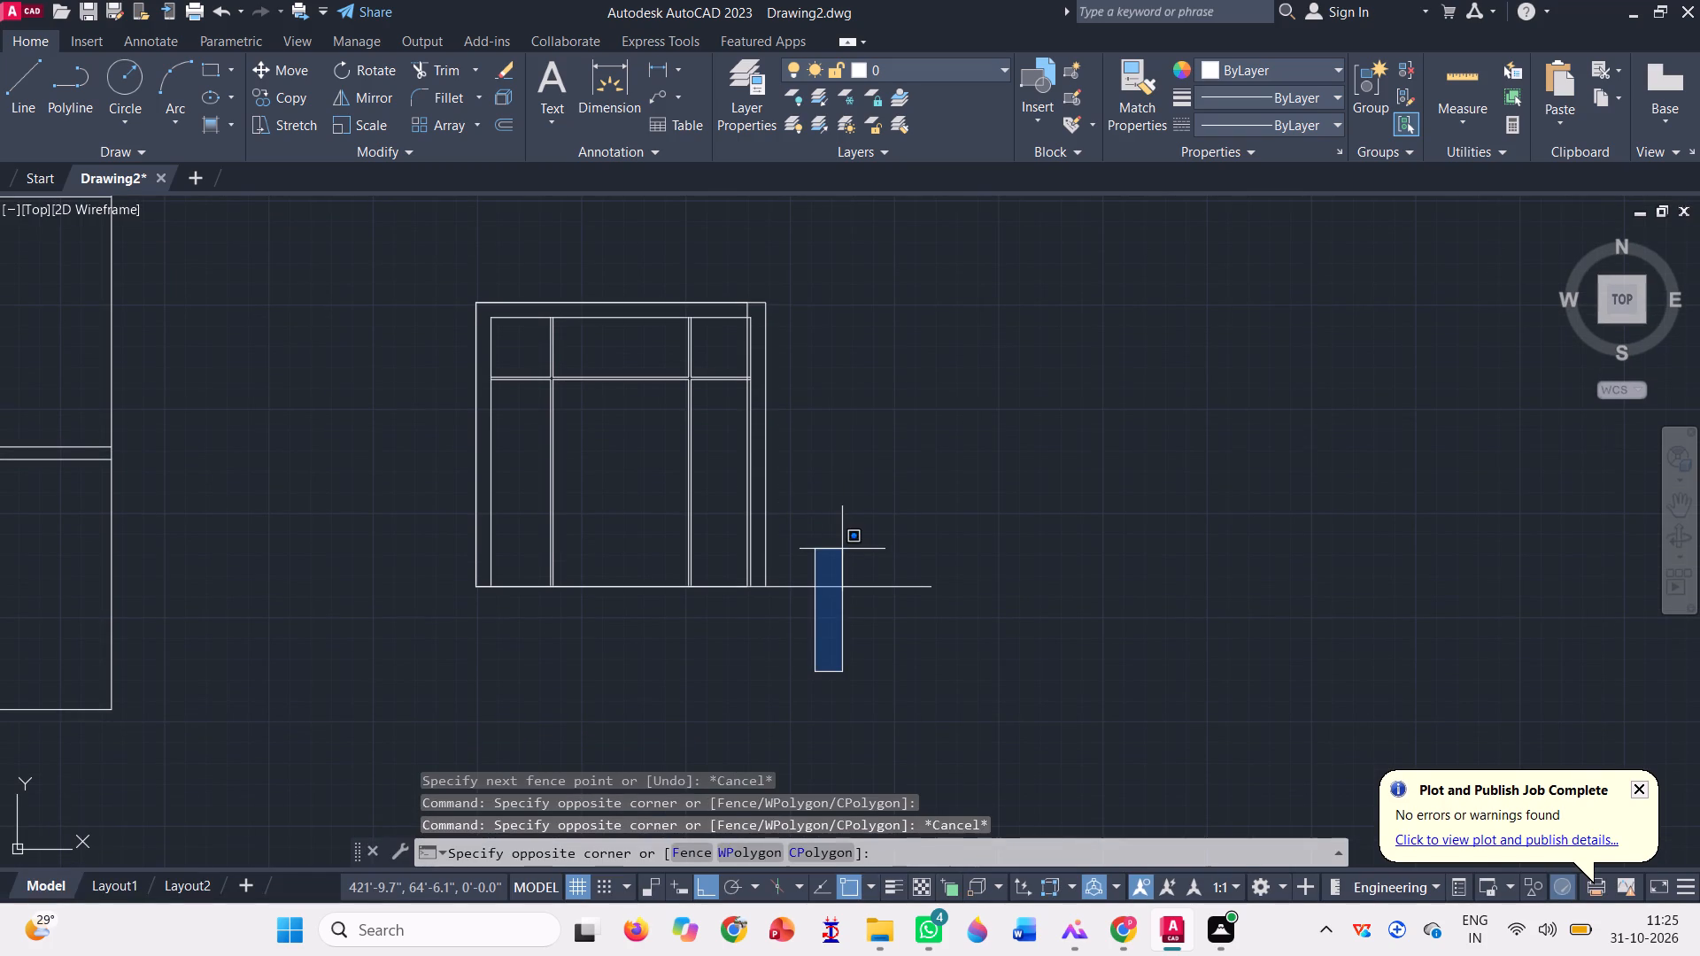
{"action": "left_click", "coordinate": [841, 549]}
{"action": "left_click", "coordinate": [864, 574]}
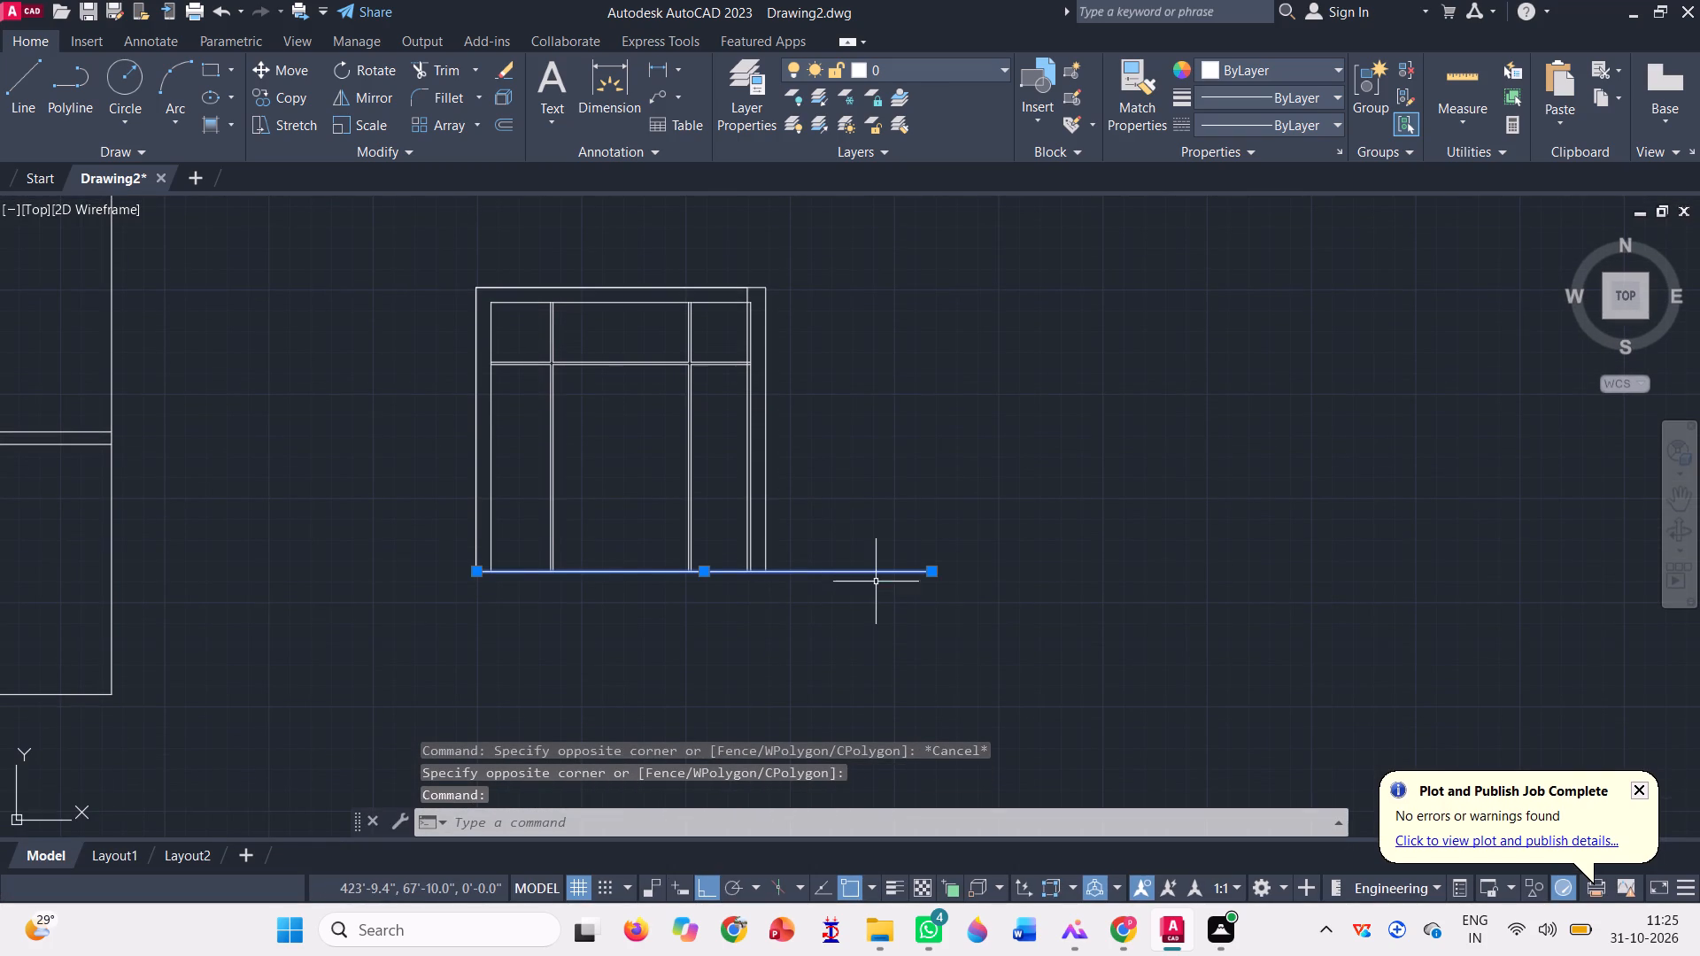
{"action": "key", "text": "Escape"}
Trim the horizontal line's overhang beyond the frame copy's right side.
{"action": "left_click", "coordinate": [413, 74]}
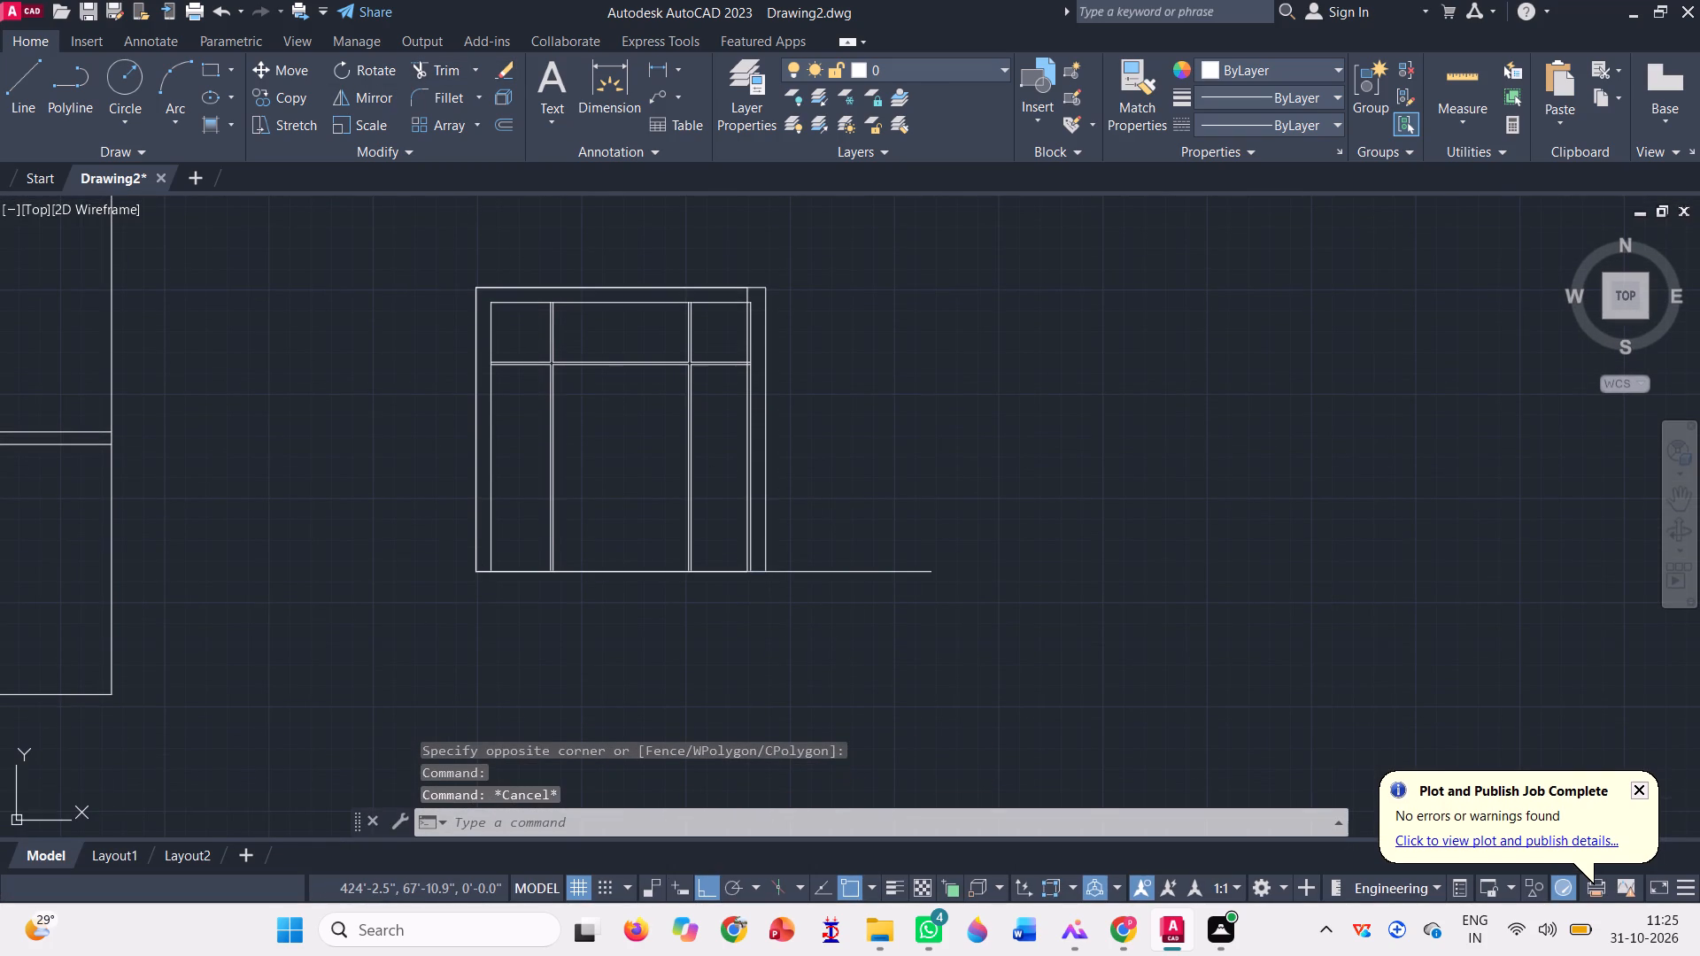
{"action": "left_click", "coordinate": [825, 523]}
{"action": "left_click", "coordinate": [835, 638]}
{"action": "key", "text": "Escape"}
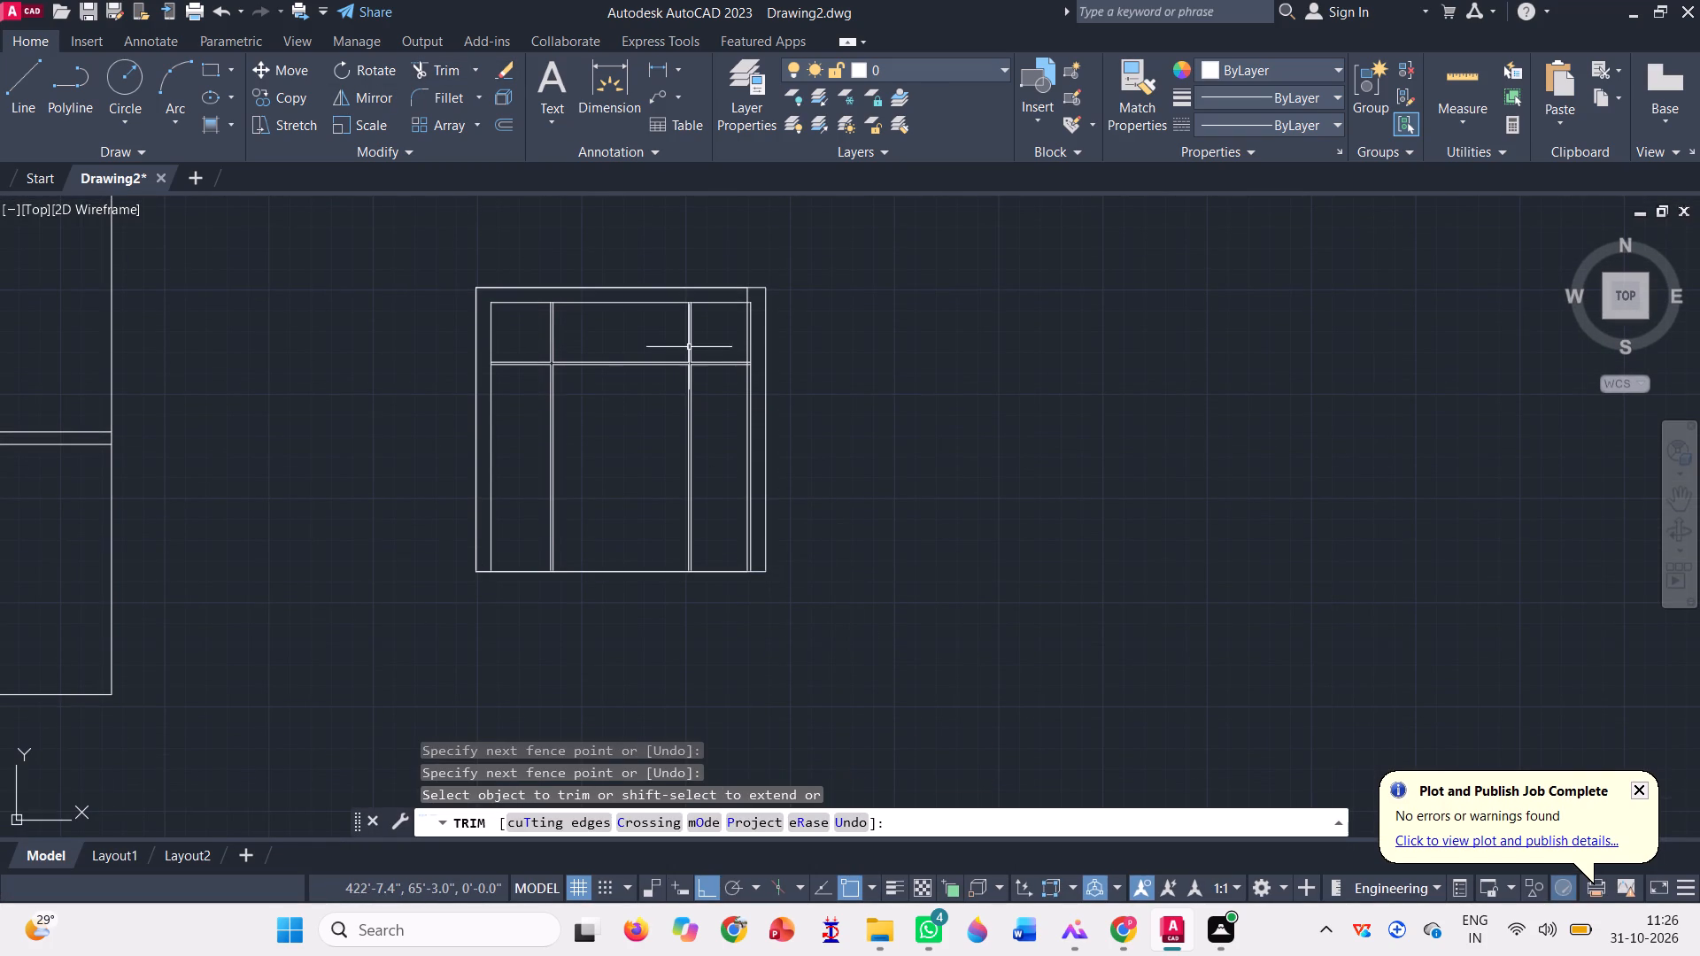
Delete the height-reference rectangle overlapping the shortened frame copy.
{"action": "scroll", "coordinate": [688, 263], "scroll_direction": "up", "scroll_amount": 3}
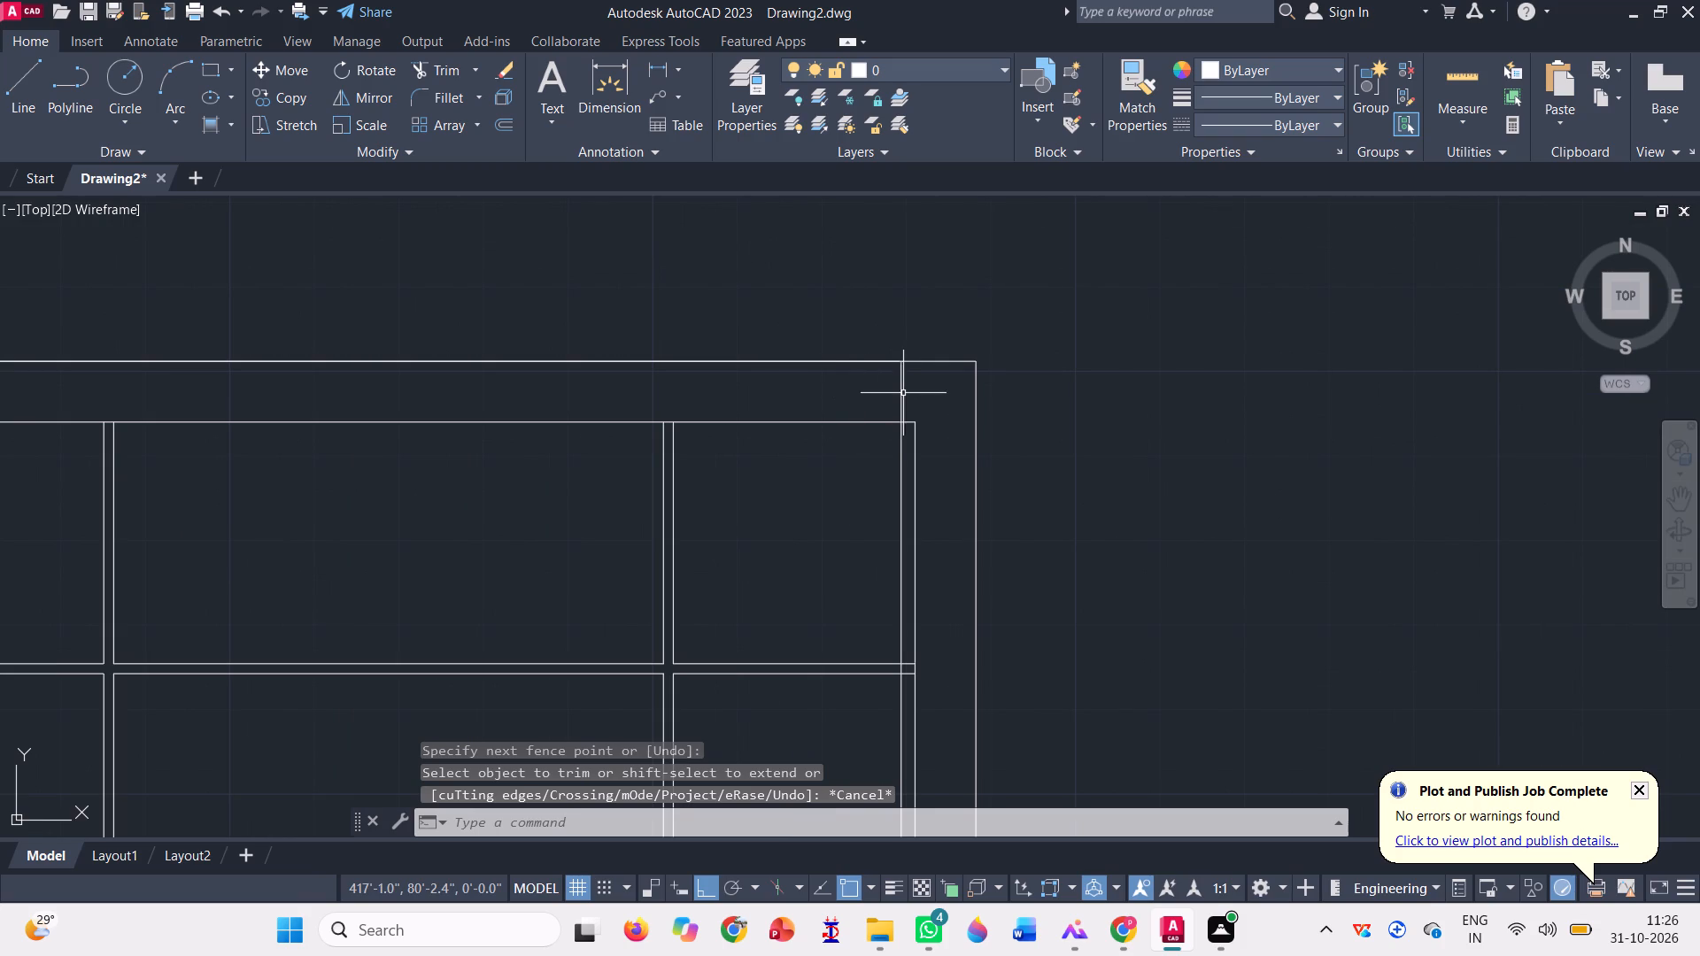
{"action": "left_click", "coordinate": [901, 393]}
{"action": "scroll", "coordinate": [854, 393], "scroll_direction": "down", "scroll_amount": 3}
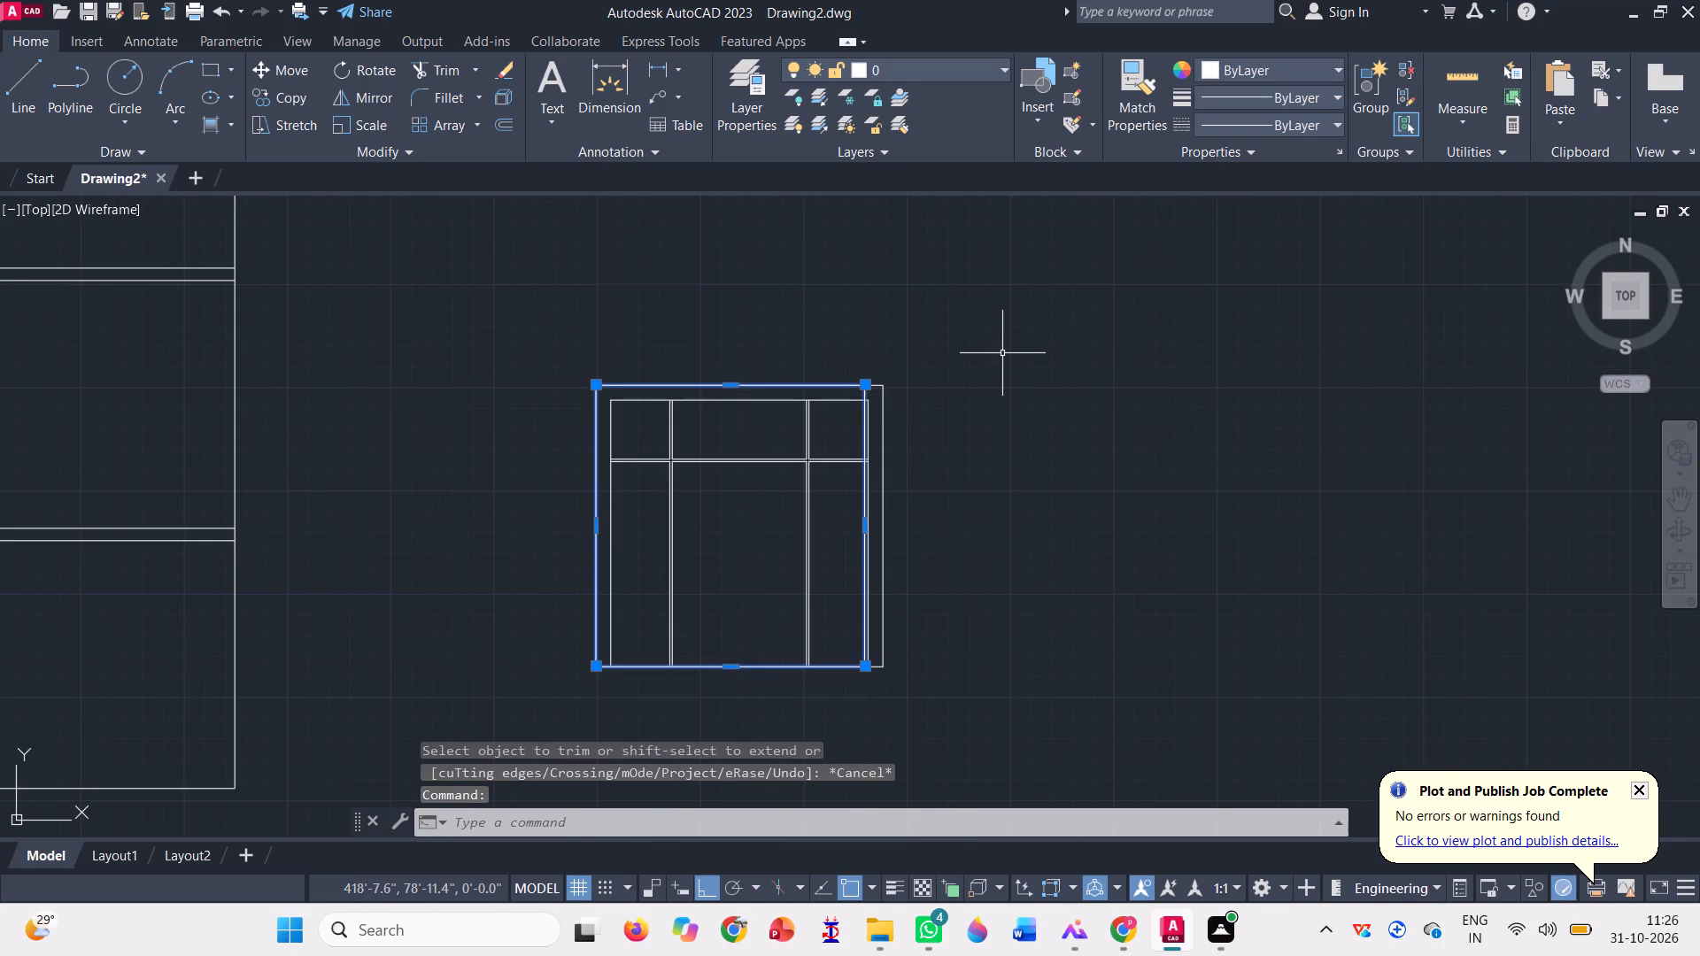
{"action": "key", "text": "Delete"}
{"action": "scroll", "coordinate": [884, 400], "scroll_direction": "down", "scroll_amount": 1}
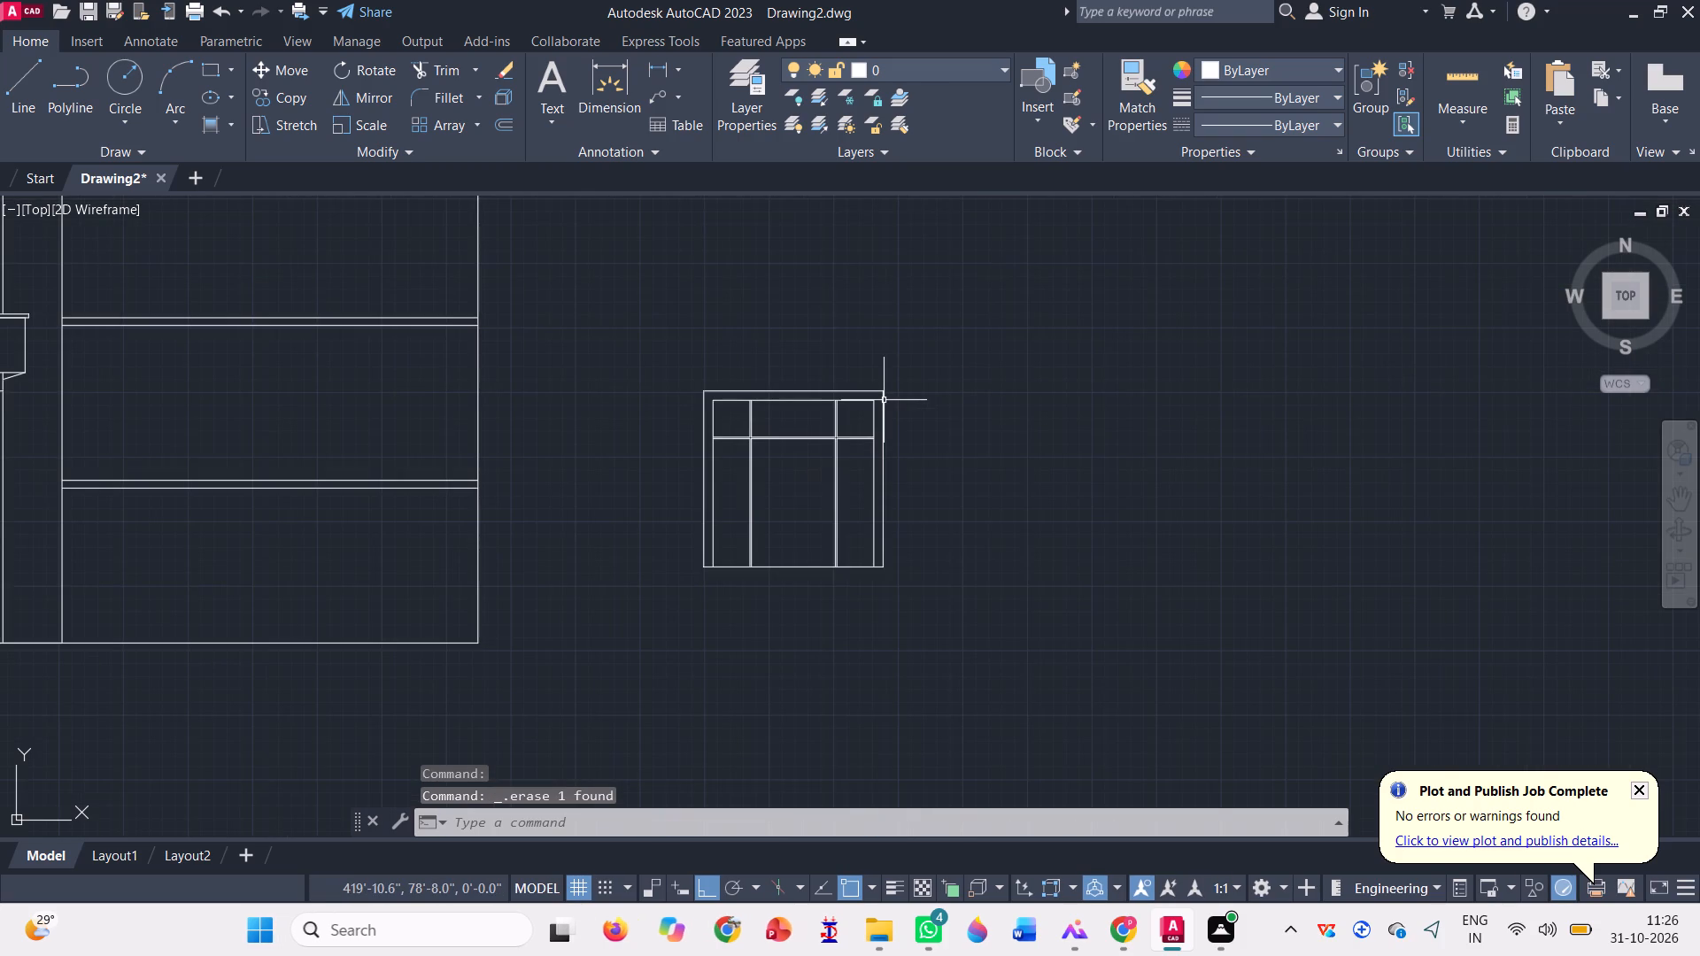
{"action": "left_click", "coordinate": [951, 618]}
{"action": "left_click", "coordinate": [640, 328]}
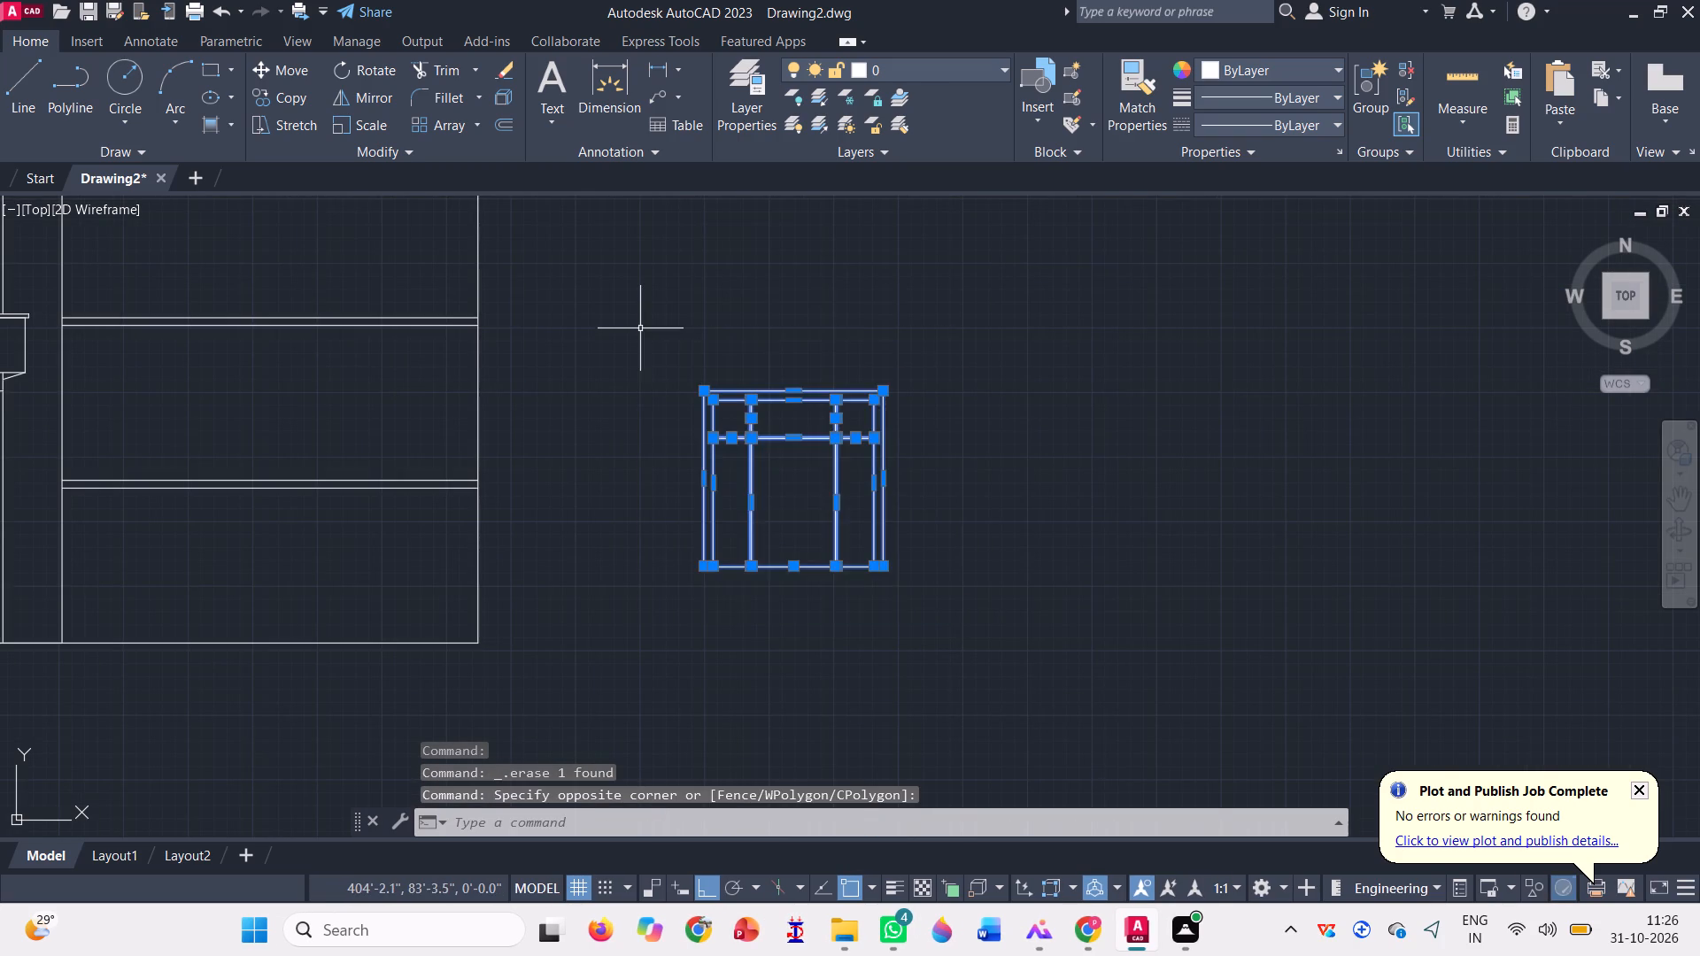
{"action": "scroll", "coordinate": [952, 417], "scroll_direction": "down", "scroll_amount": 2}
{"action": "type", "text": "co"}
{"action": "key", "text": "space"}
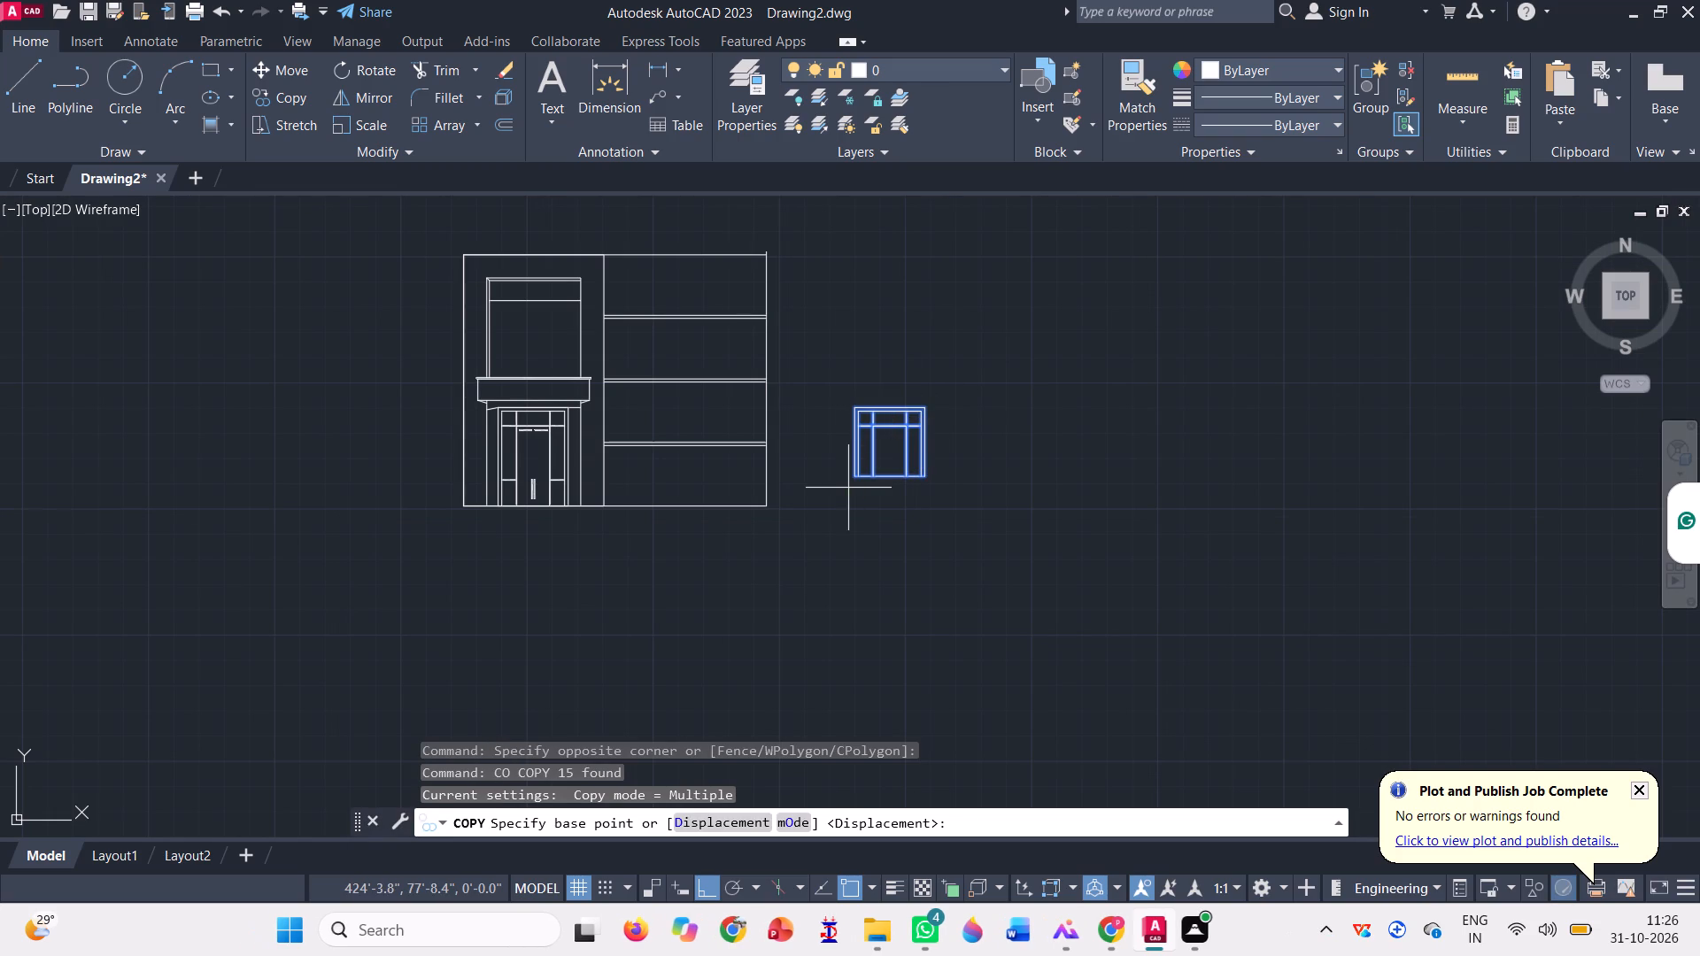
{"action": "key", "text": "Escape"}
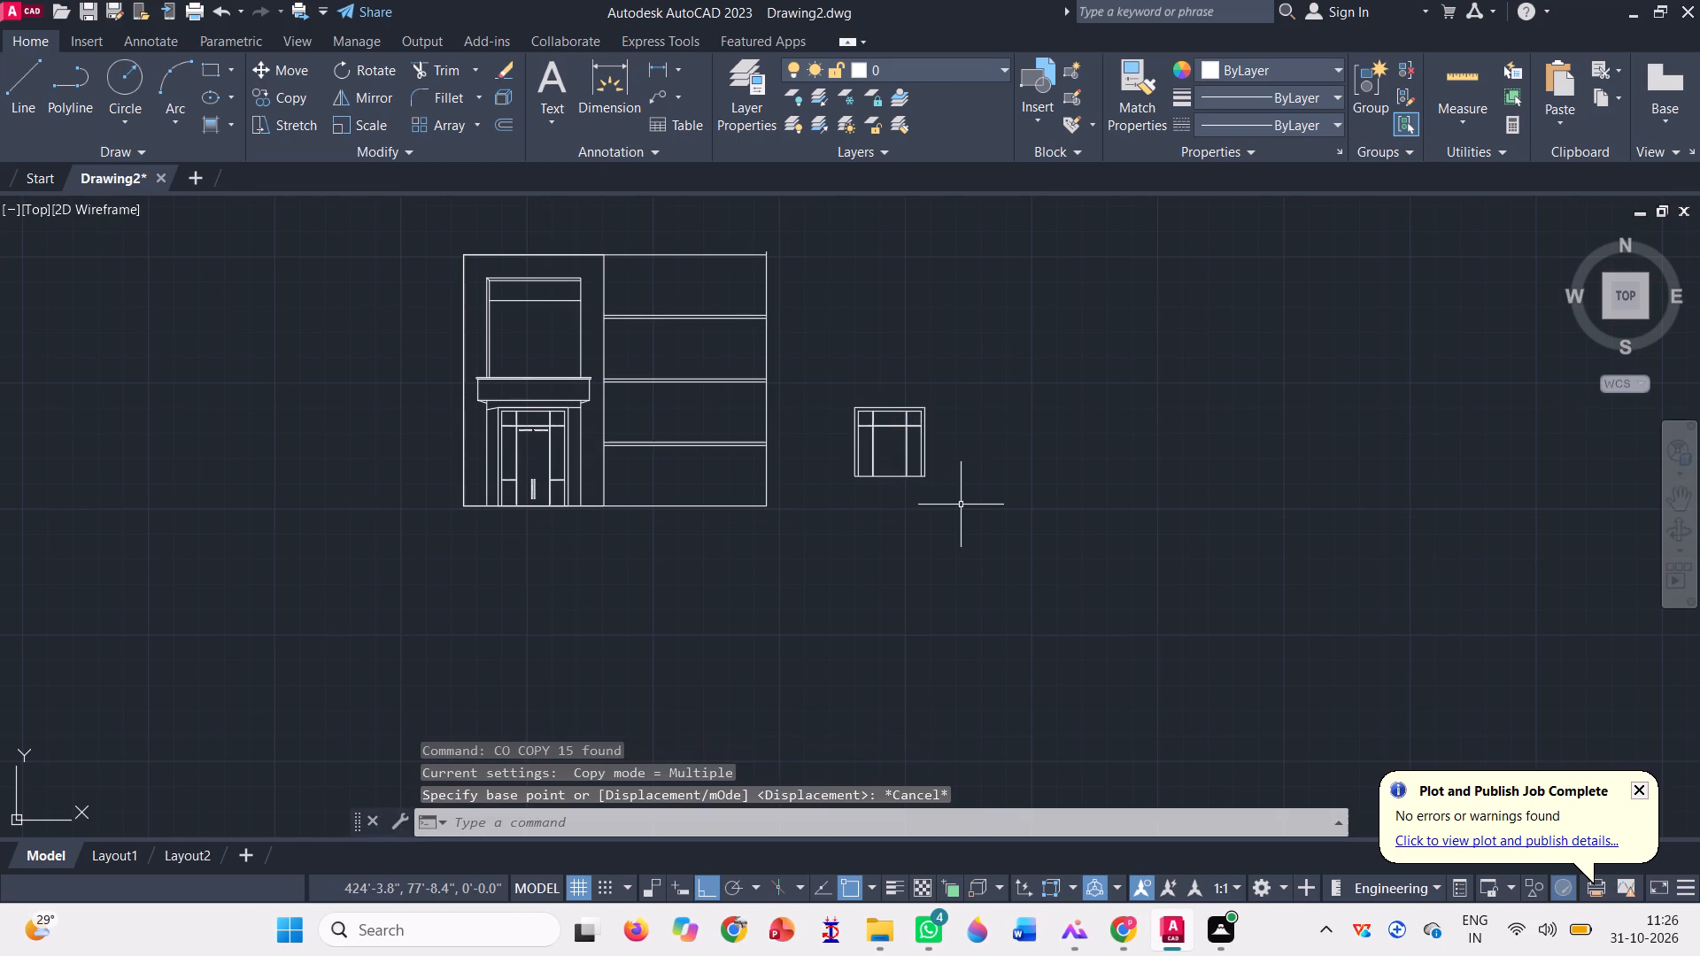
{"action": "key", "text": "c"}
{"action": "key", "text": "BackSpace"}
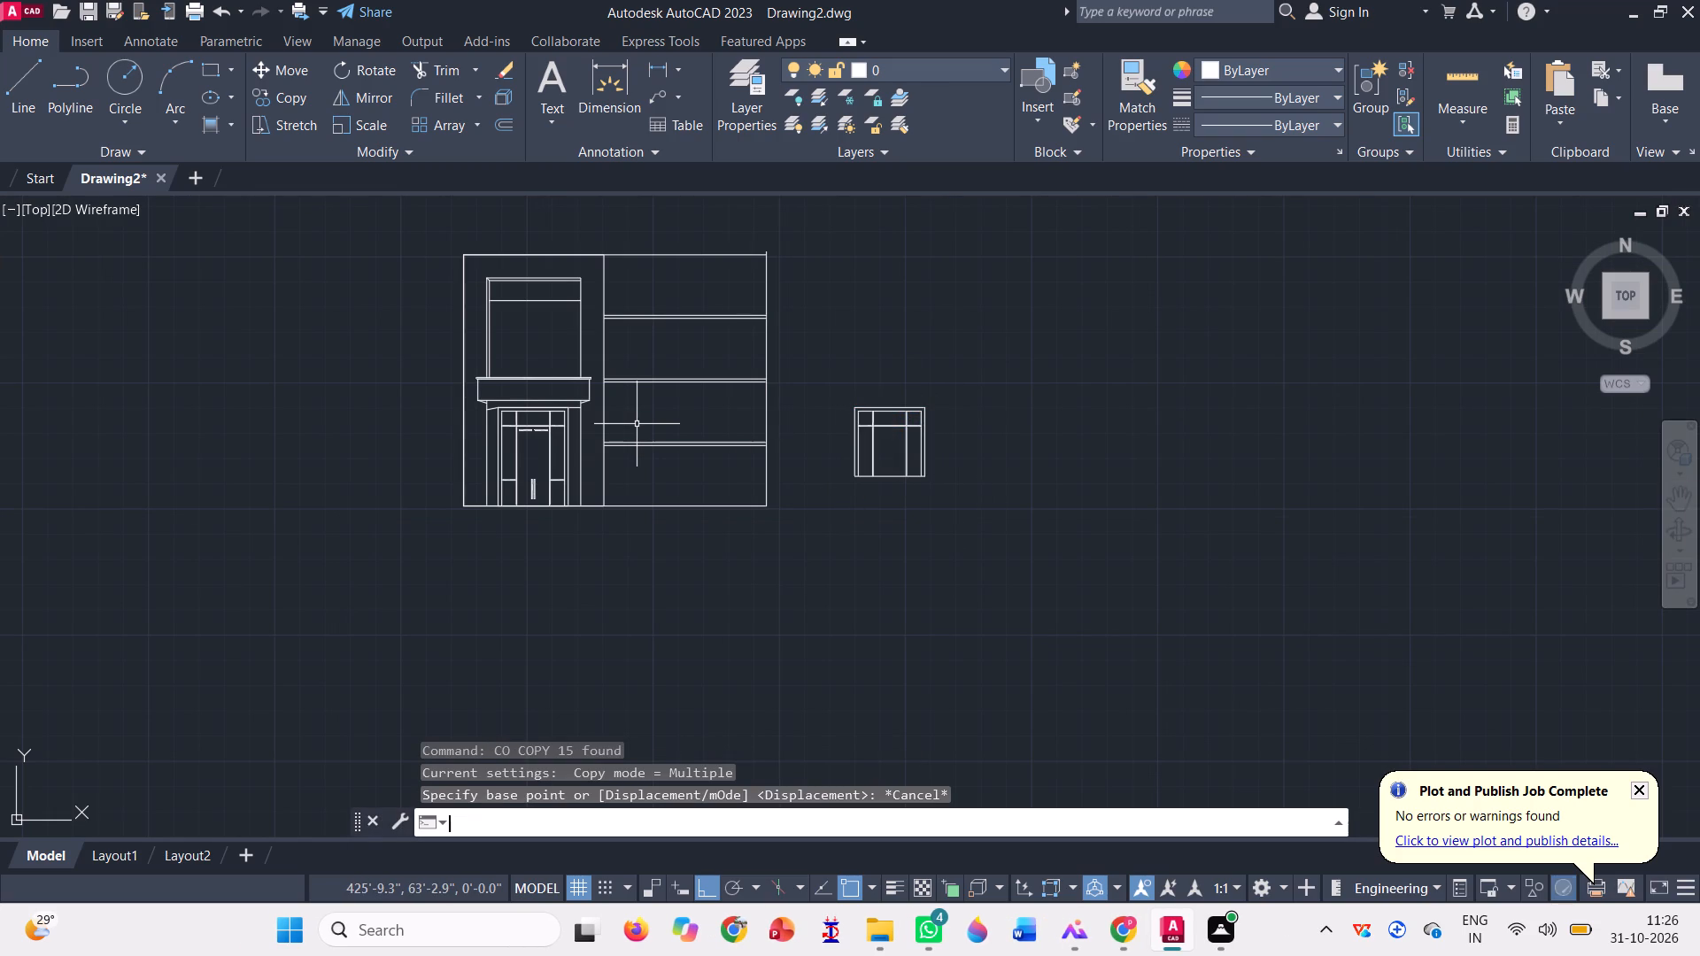
Draw a vertical construction line through the top-right outer corner of the lower door frame.
{"action": "type", "text": "xl"}
{"action": "key", "text": "Return"}
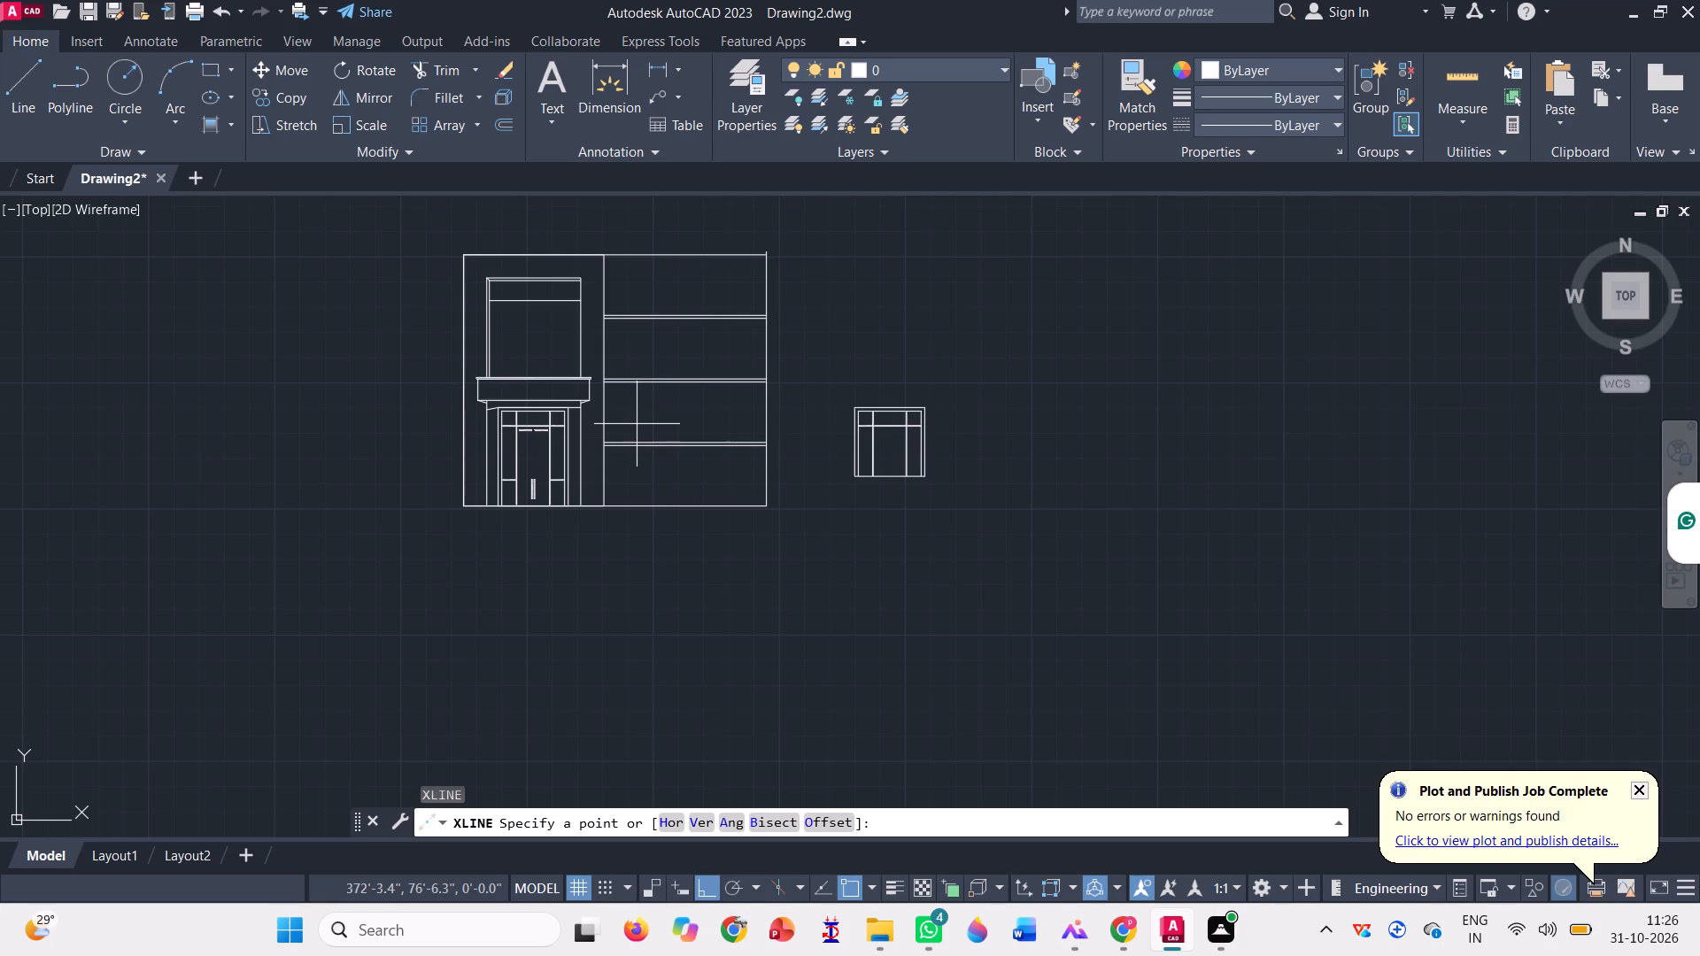
{"action": "scroll", "coordinate": [570, 387], "scroll_direction": "up", "scroll_amount": 4}
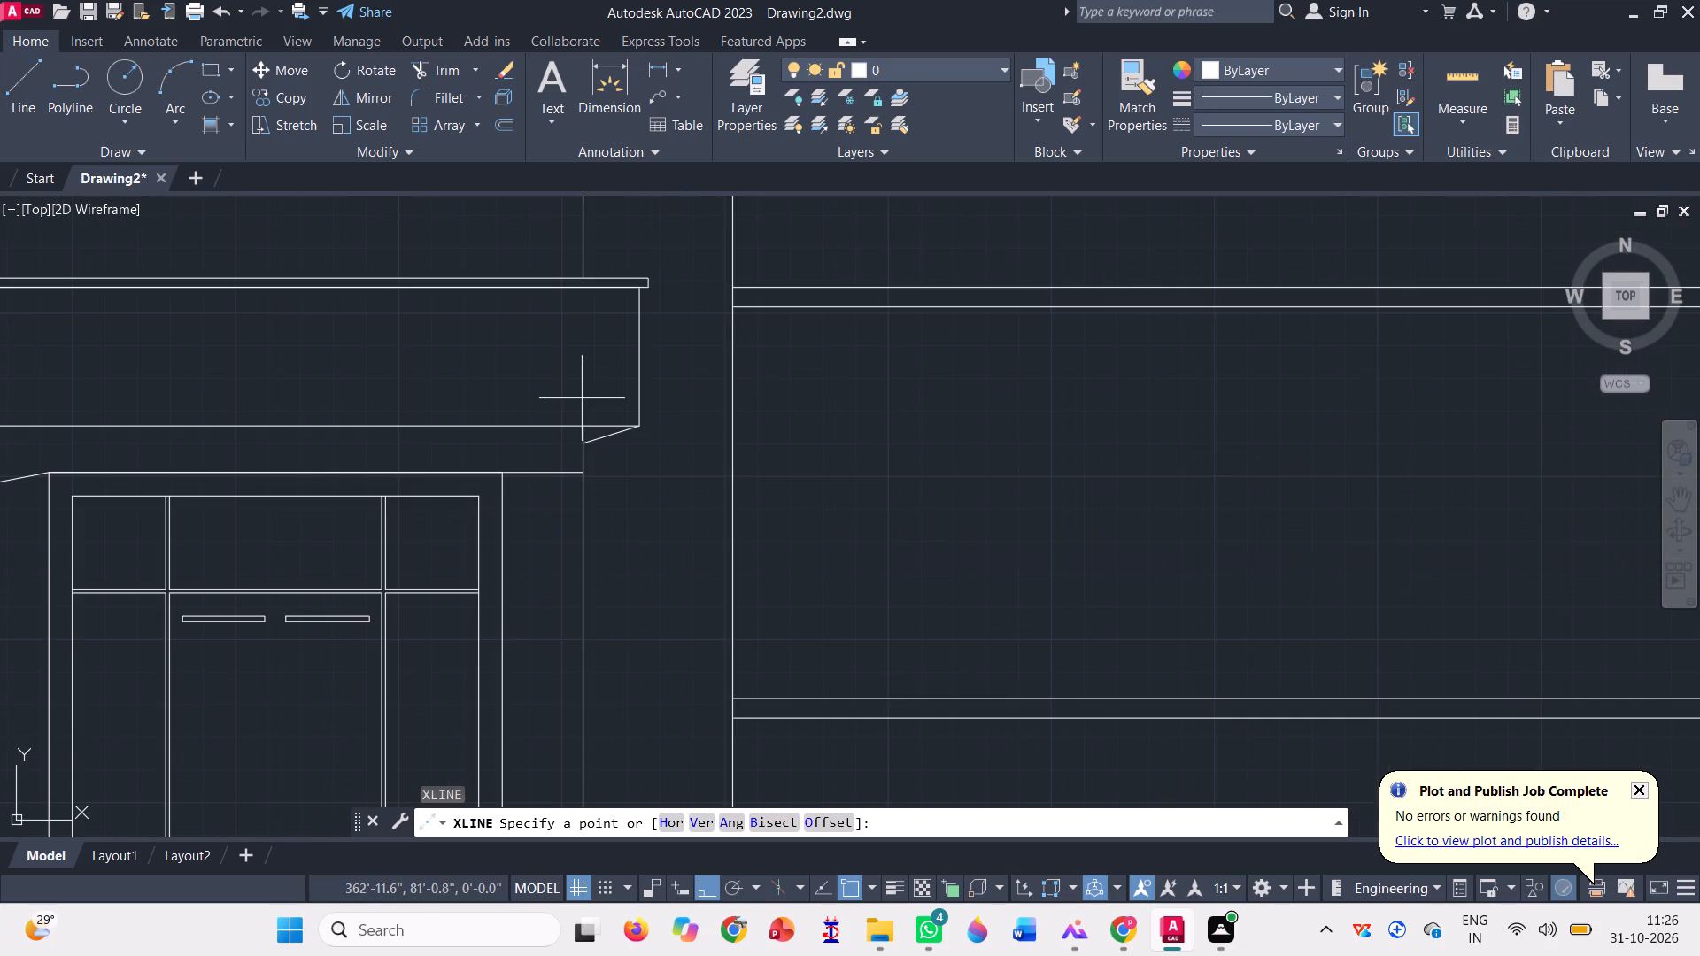
{"action": "left_click", "coordinate": [502, 475]}
{"action": "scroll", "coordinate": [500, 476], "scroll_direction": "down", "scroll_amount": 2}
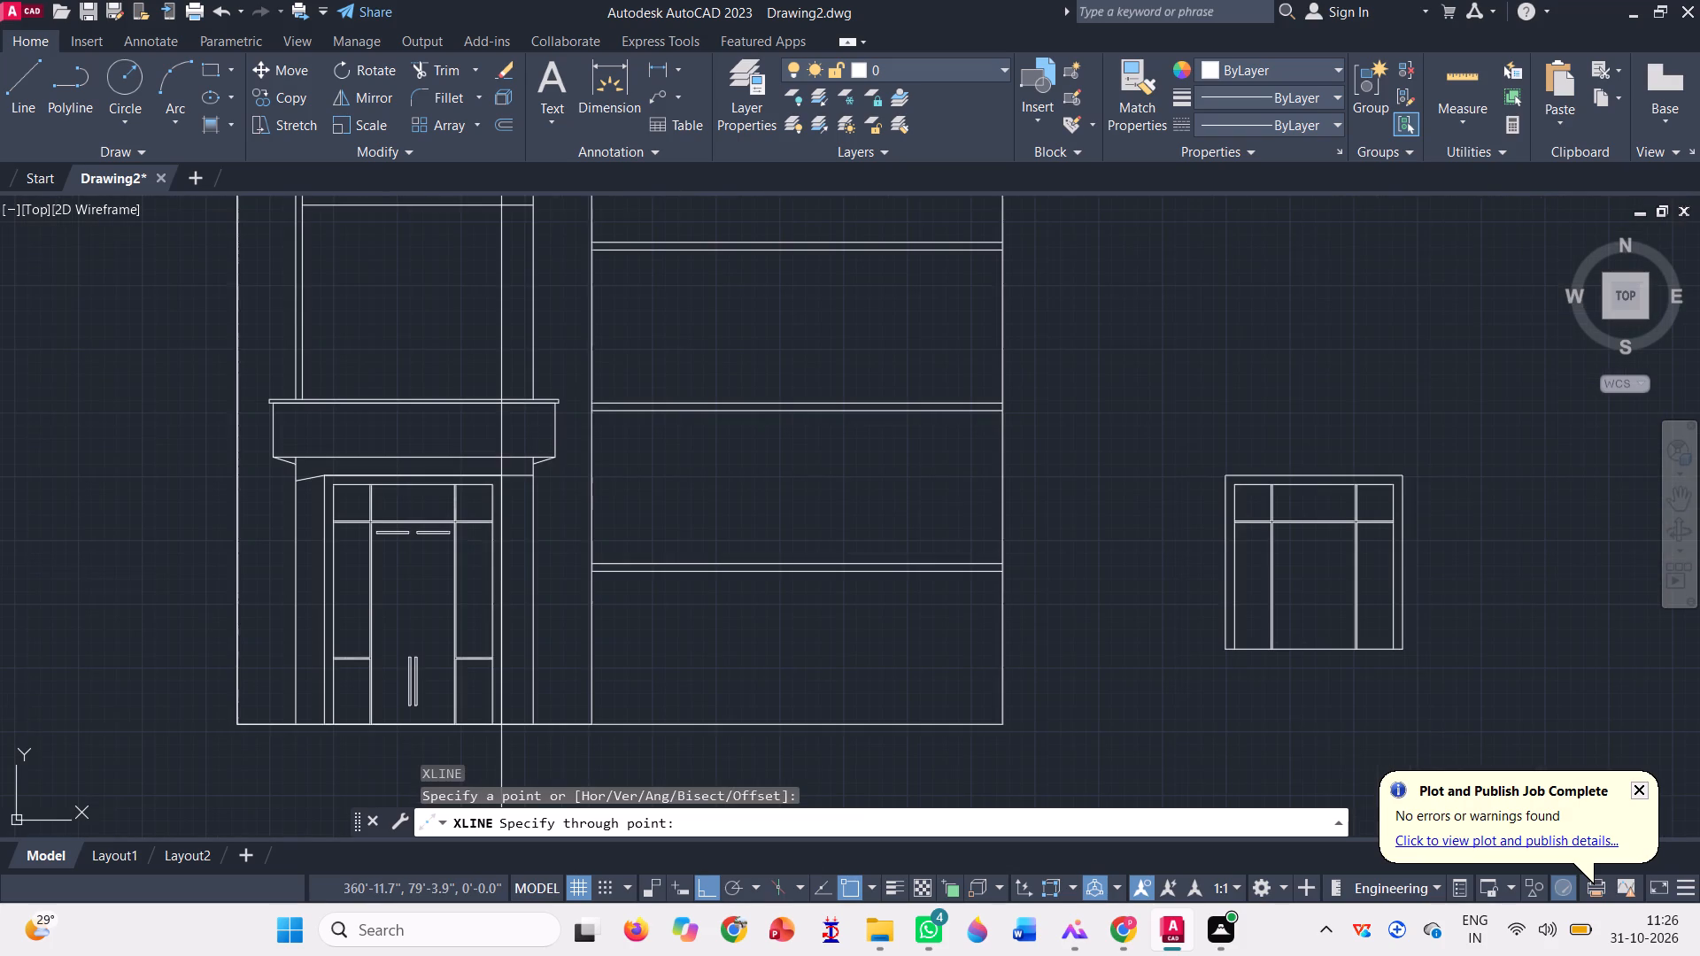
{"action": "left_click", "coordinate": [484, 293]}
{"action": "key", "text": "space"}
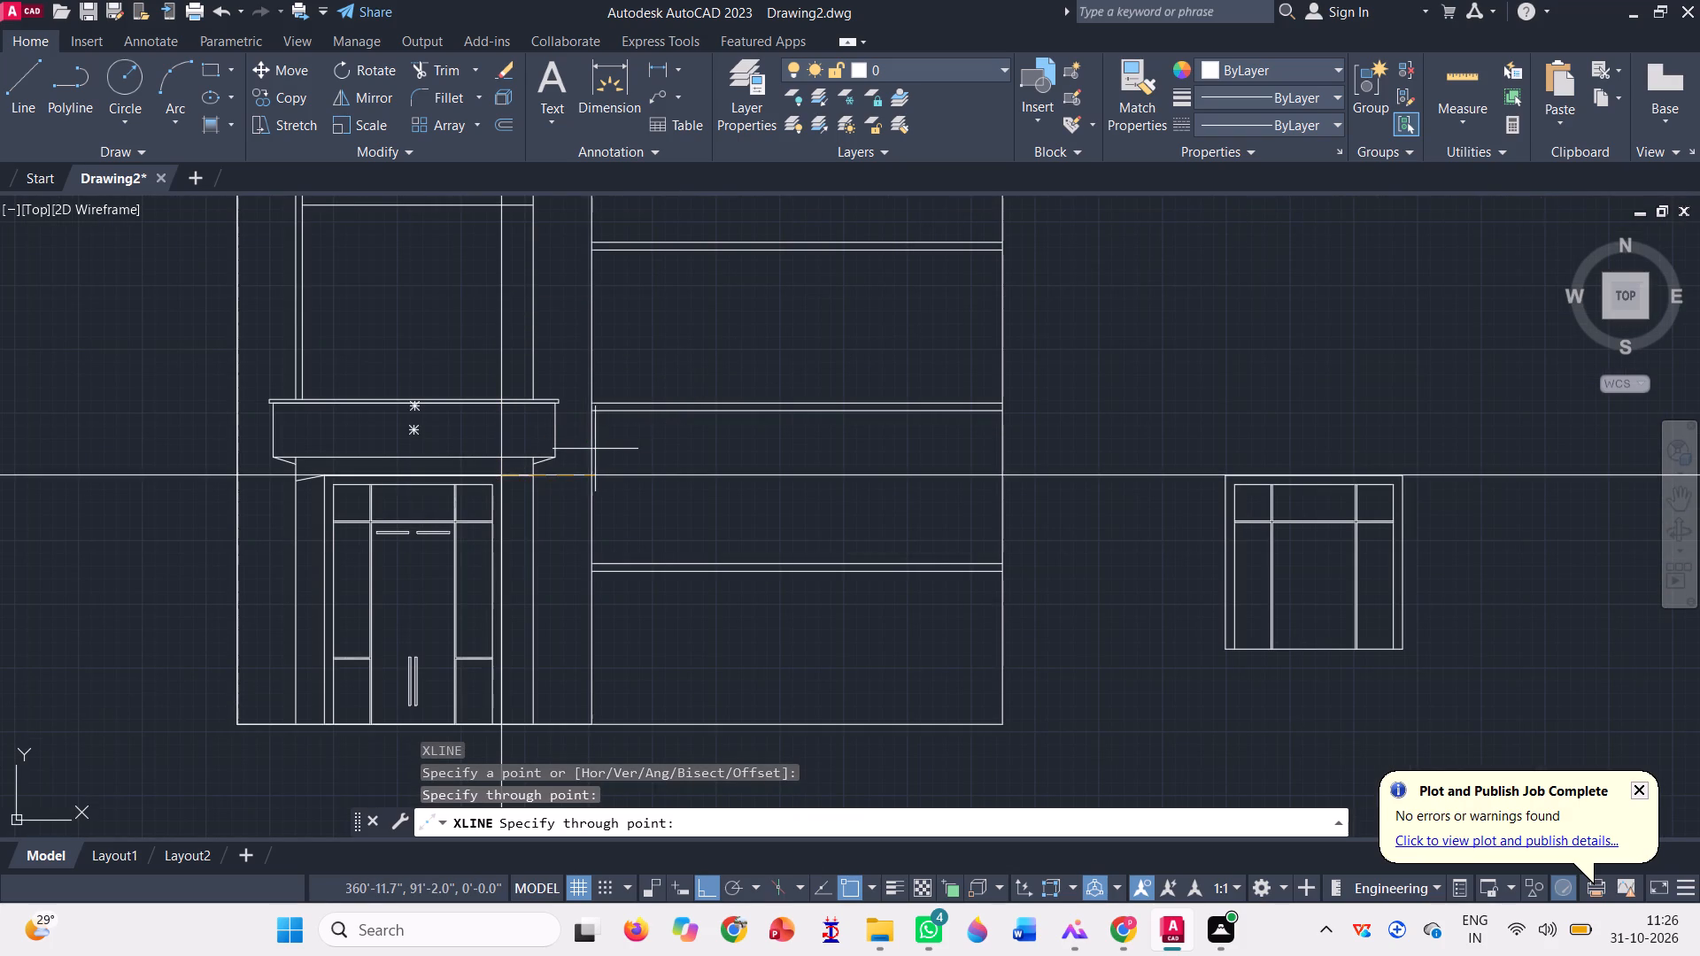
Copy the shortened frame by its bottom-right corner, with Ortho off, to where the construction line meets the capped box's top edge.
{"action": "scroll", "coordinate": [428, 450], "scroll_direction": "down", "scroll_amount": 1}
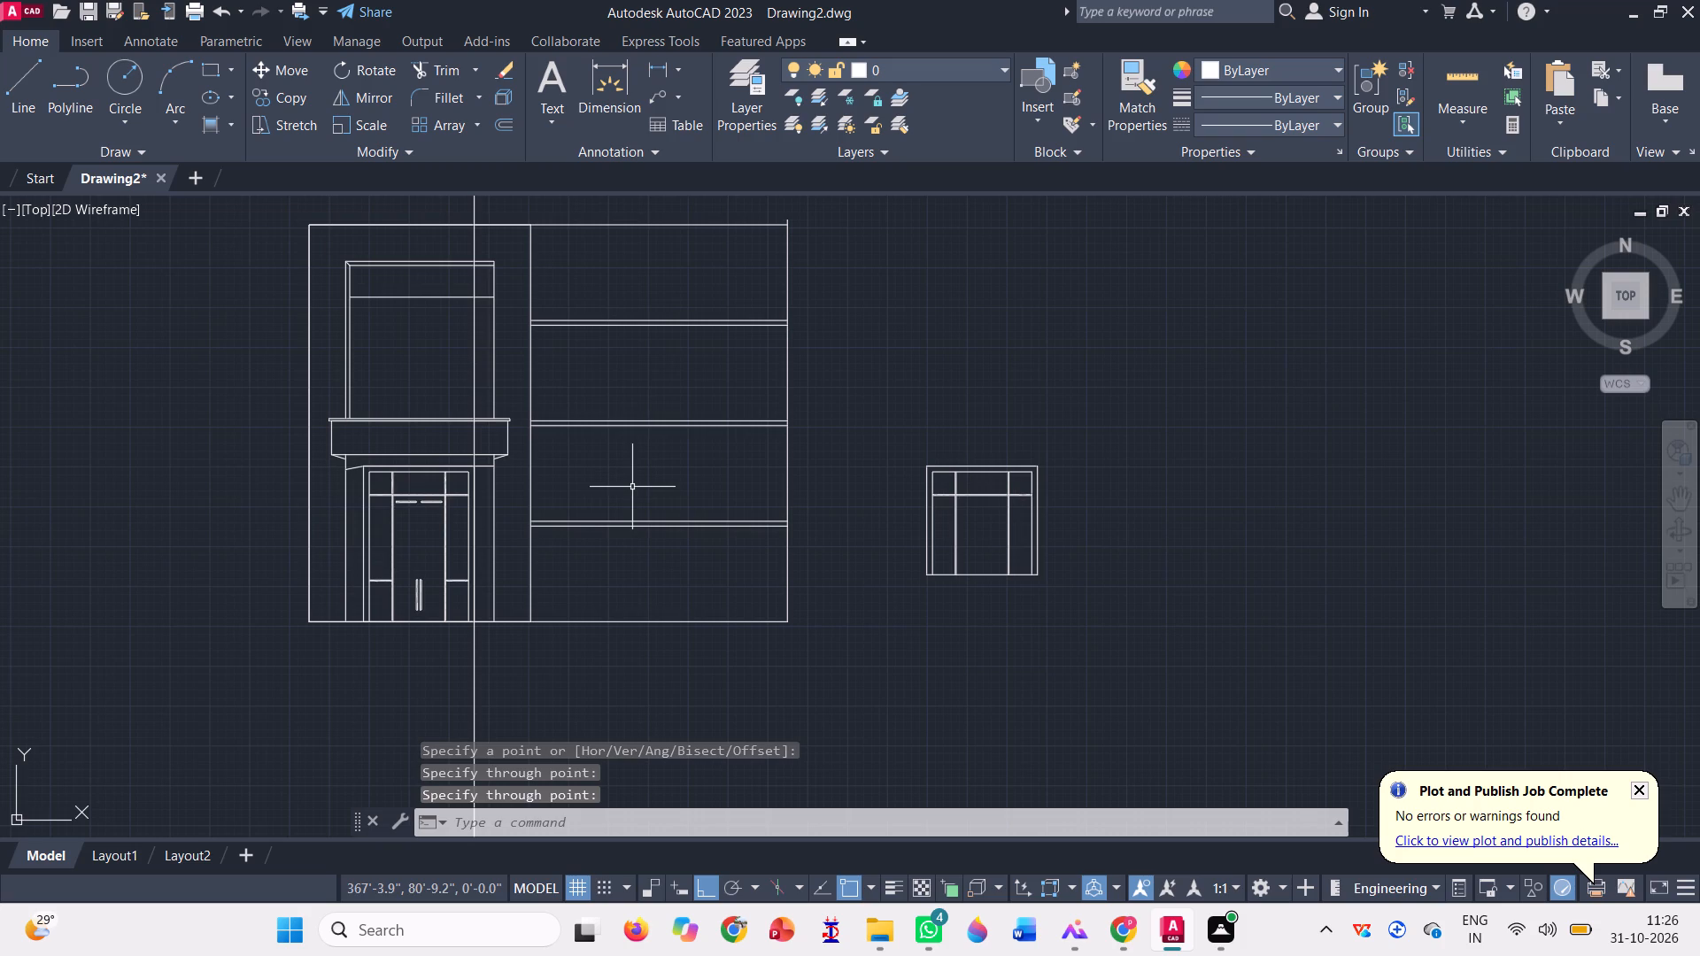
{"action": "left_click", "coordinate": [1074, 619]}
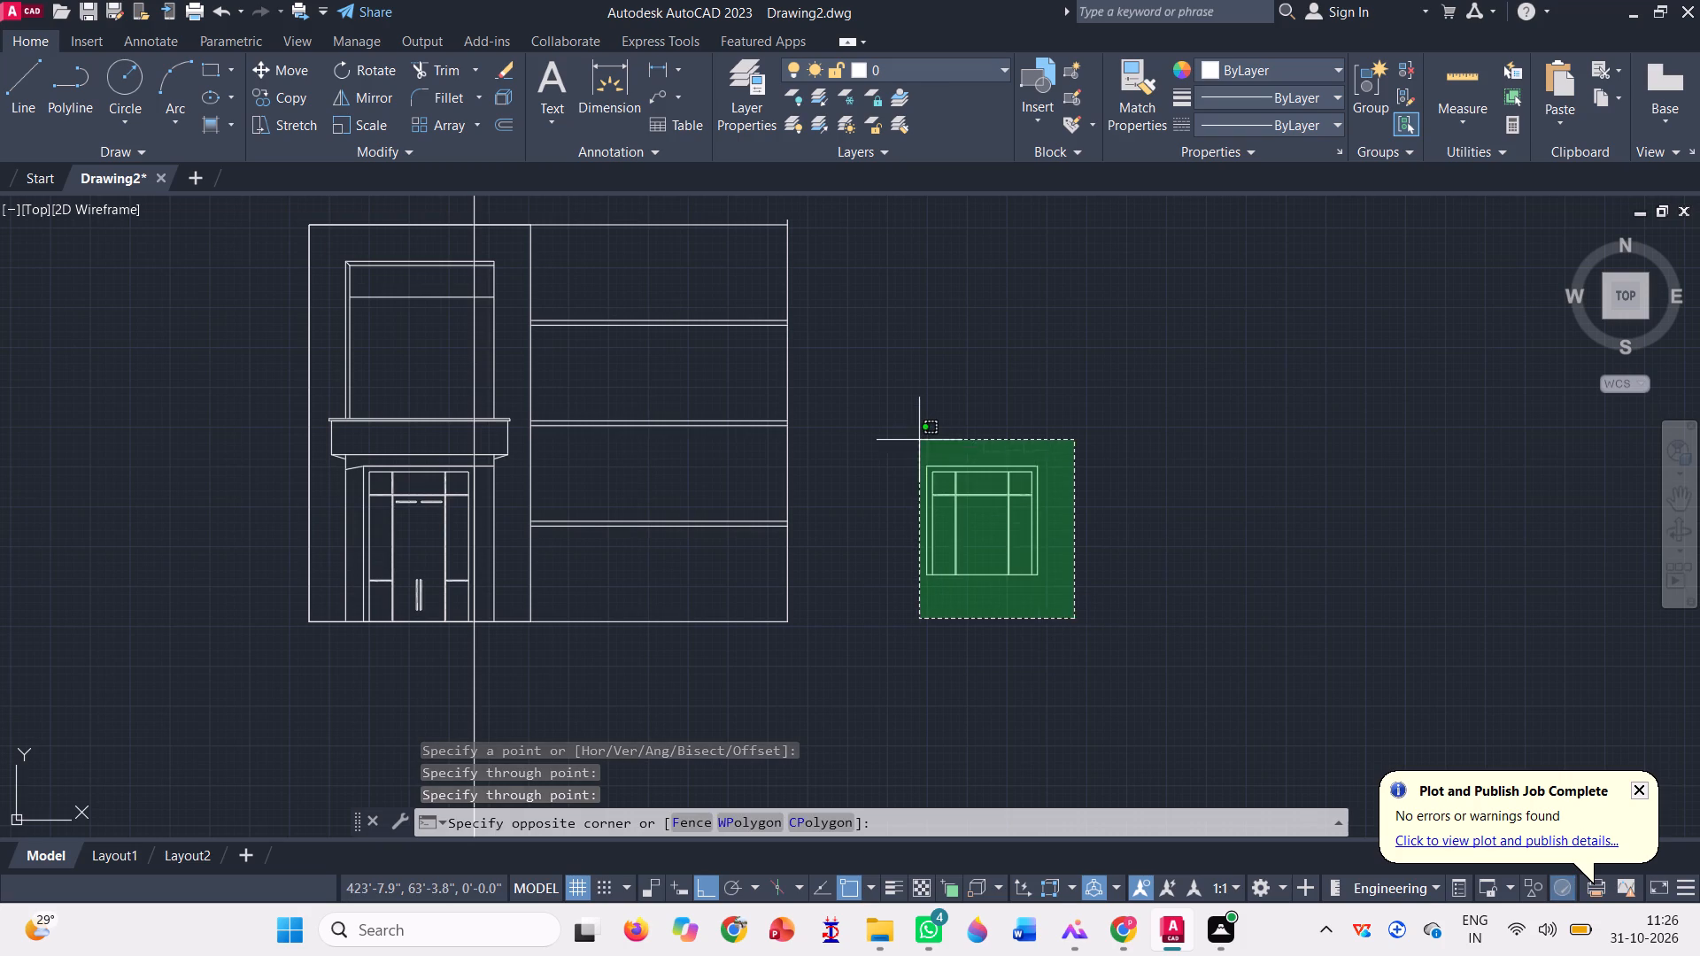
{"action": "left_click", "coordinate": [900, 433]}
{"action": "type", "text": "co"}
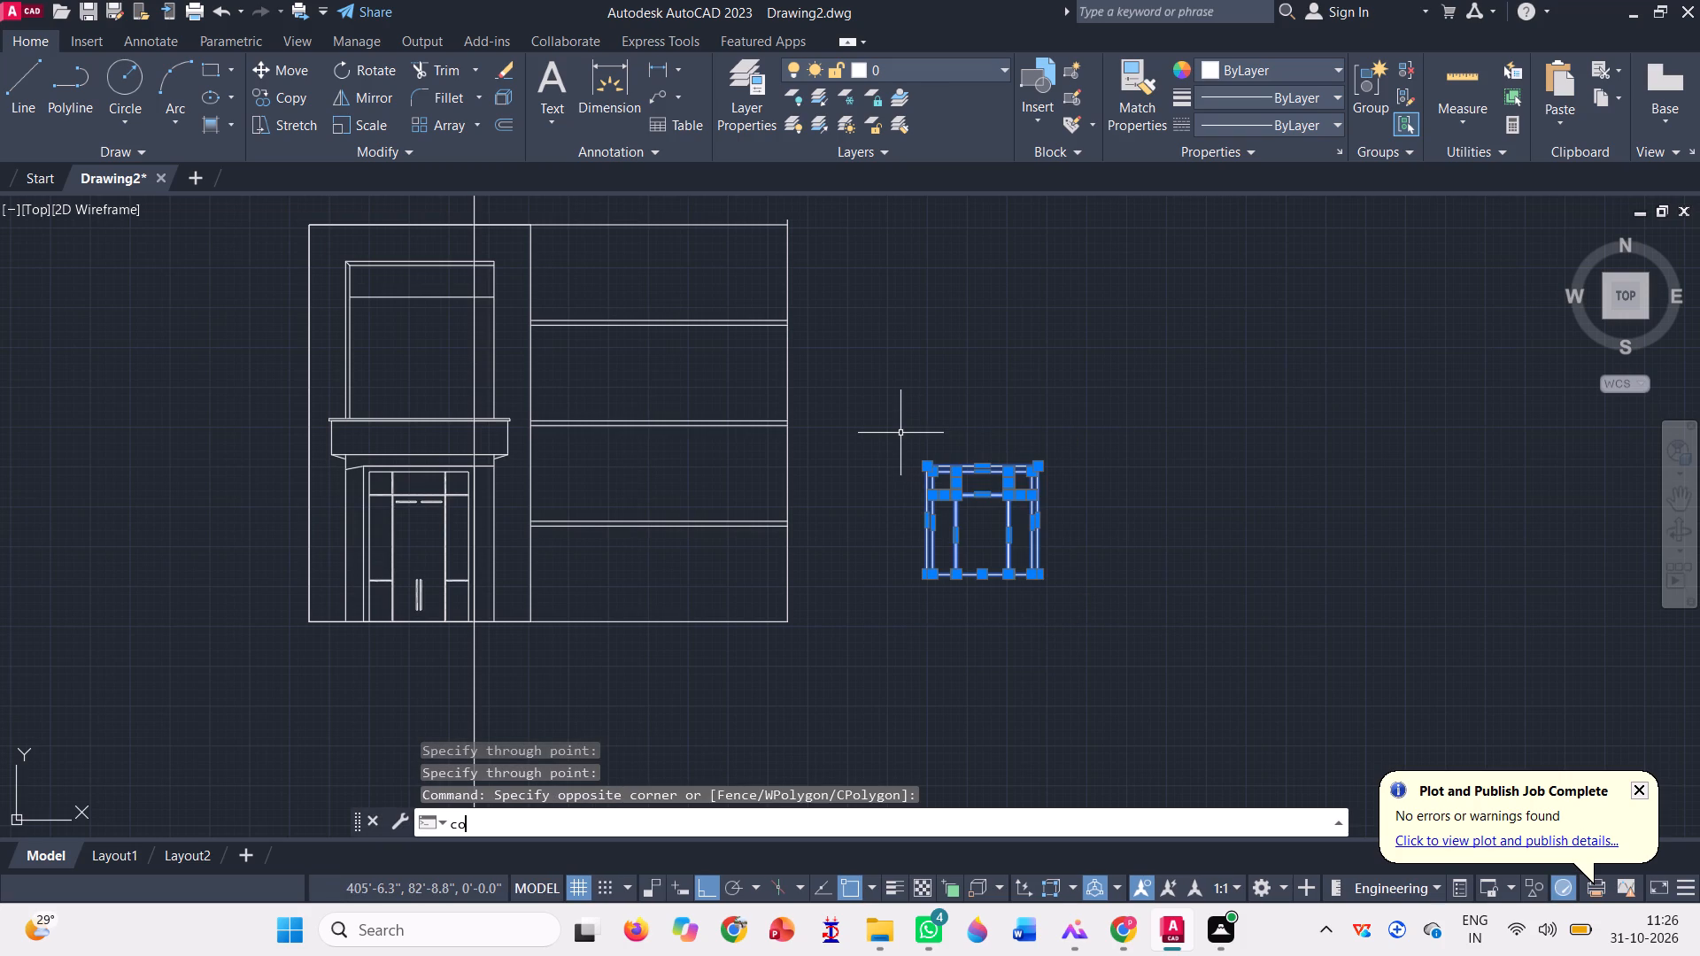
{"action": "key", "text": "space"}
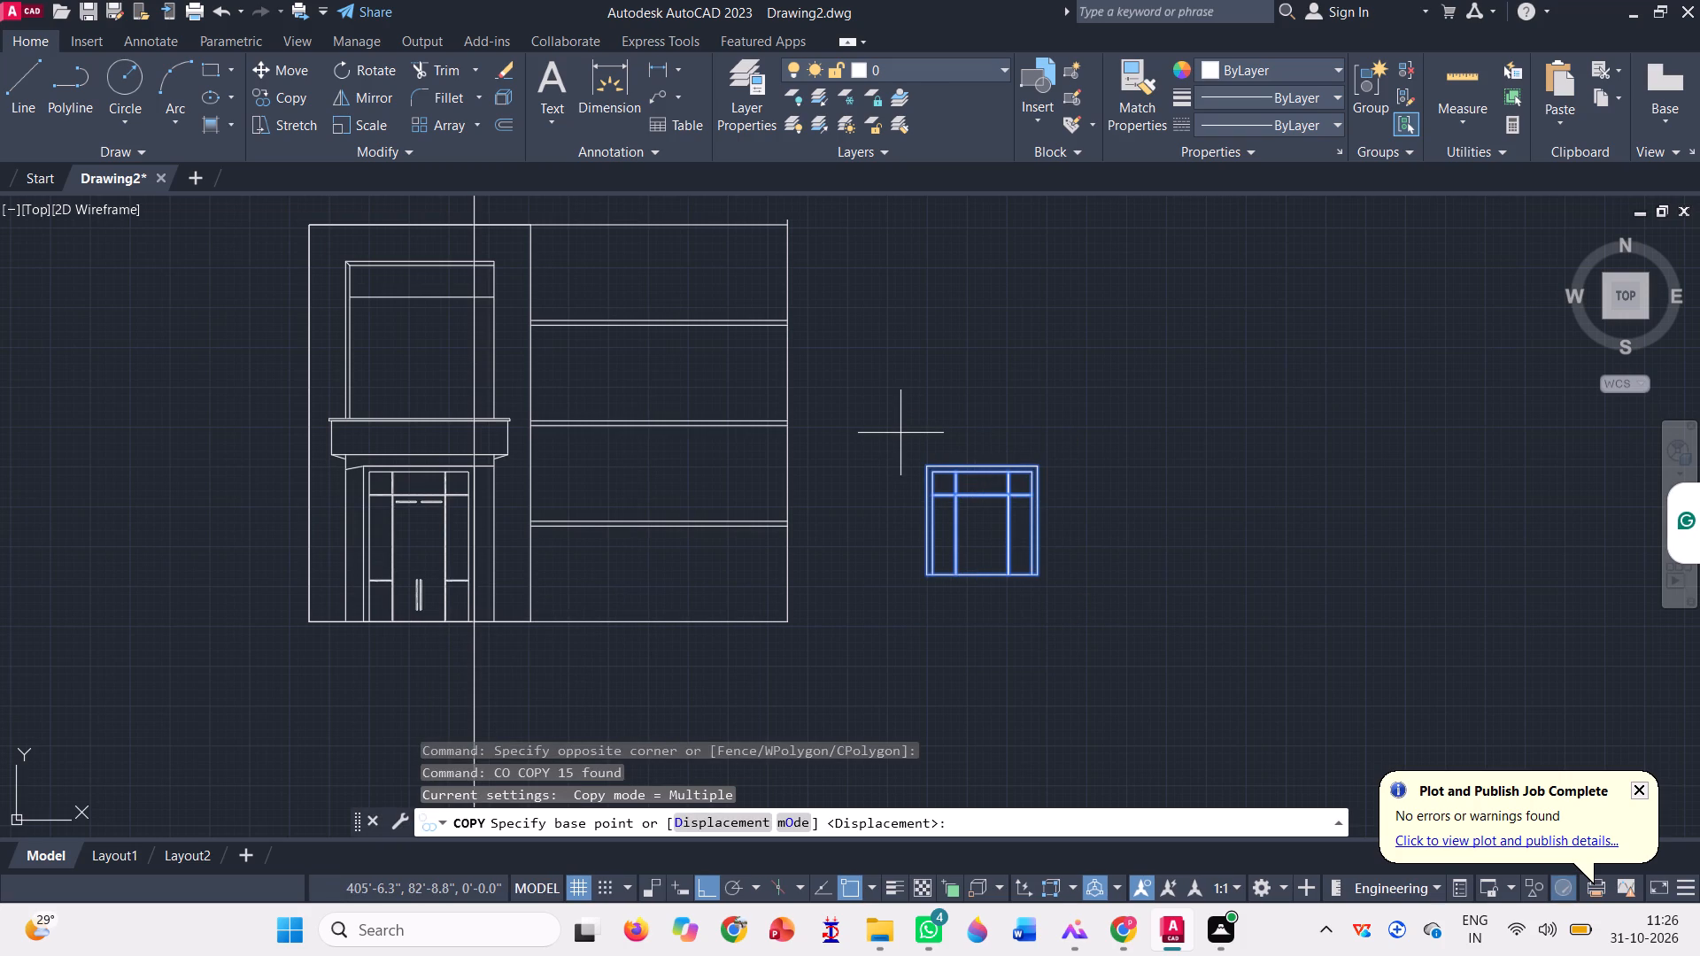
{"action": "scroll", "coordinate": [1047, 545], "scroll_direction": "up", "scroll_amount": 3}
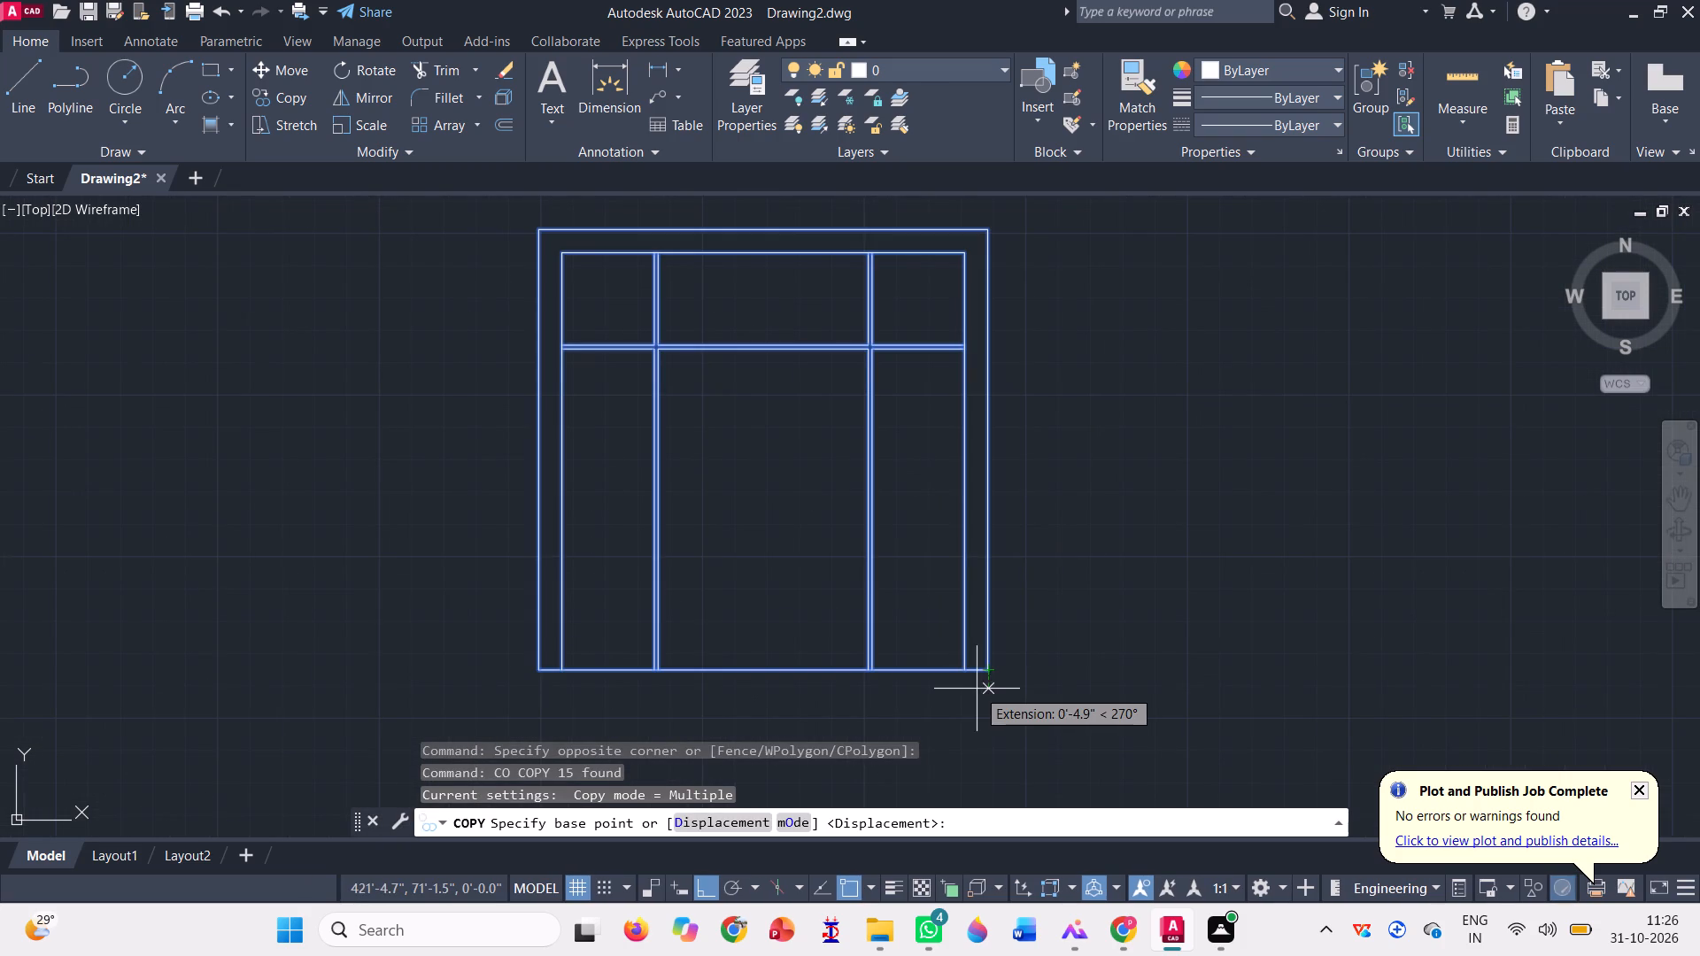
{"action": "left_click", "coordinate": [990, 672]}
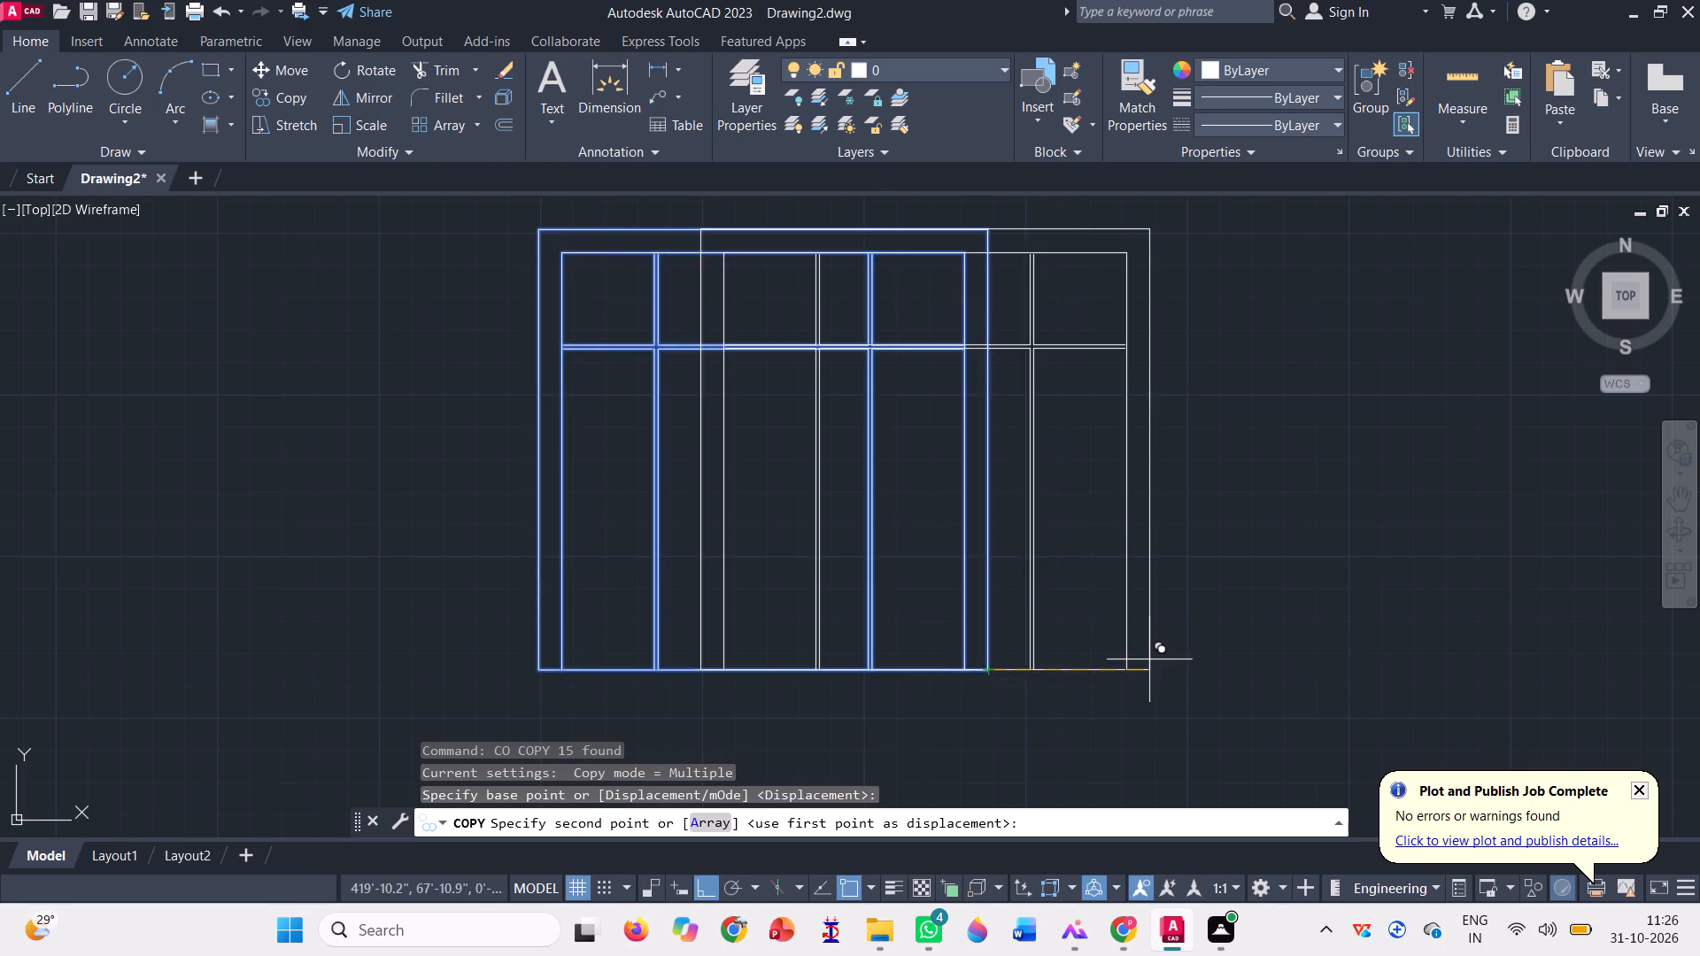
{"action": "scroll", "coordinate": [1152, 658], "scroll_direction": "down", "scroll_amount": 3}
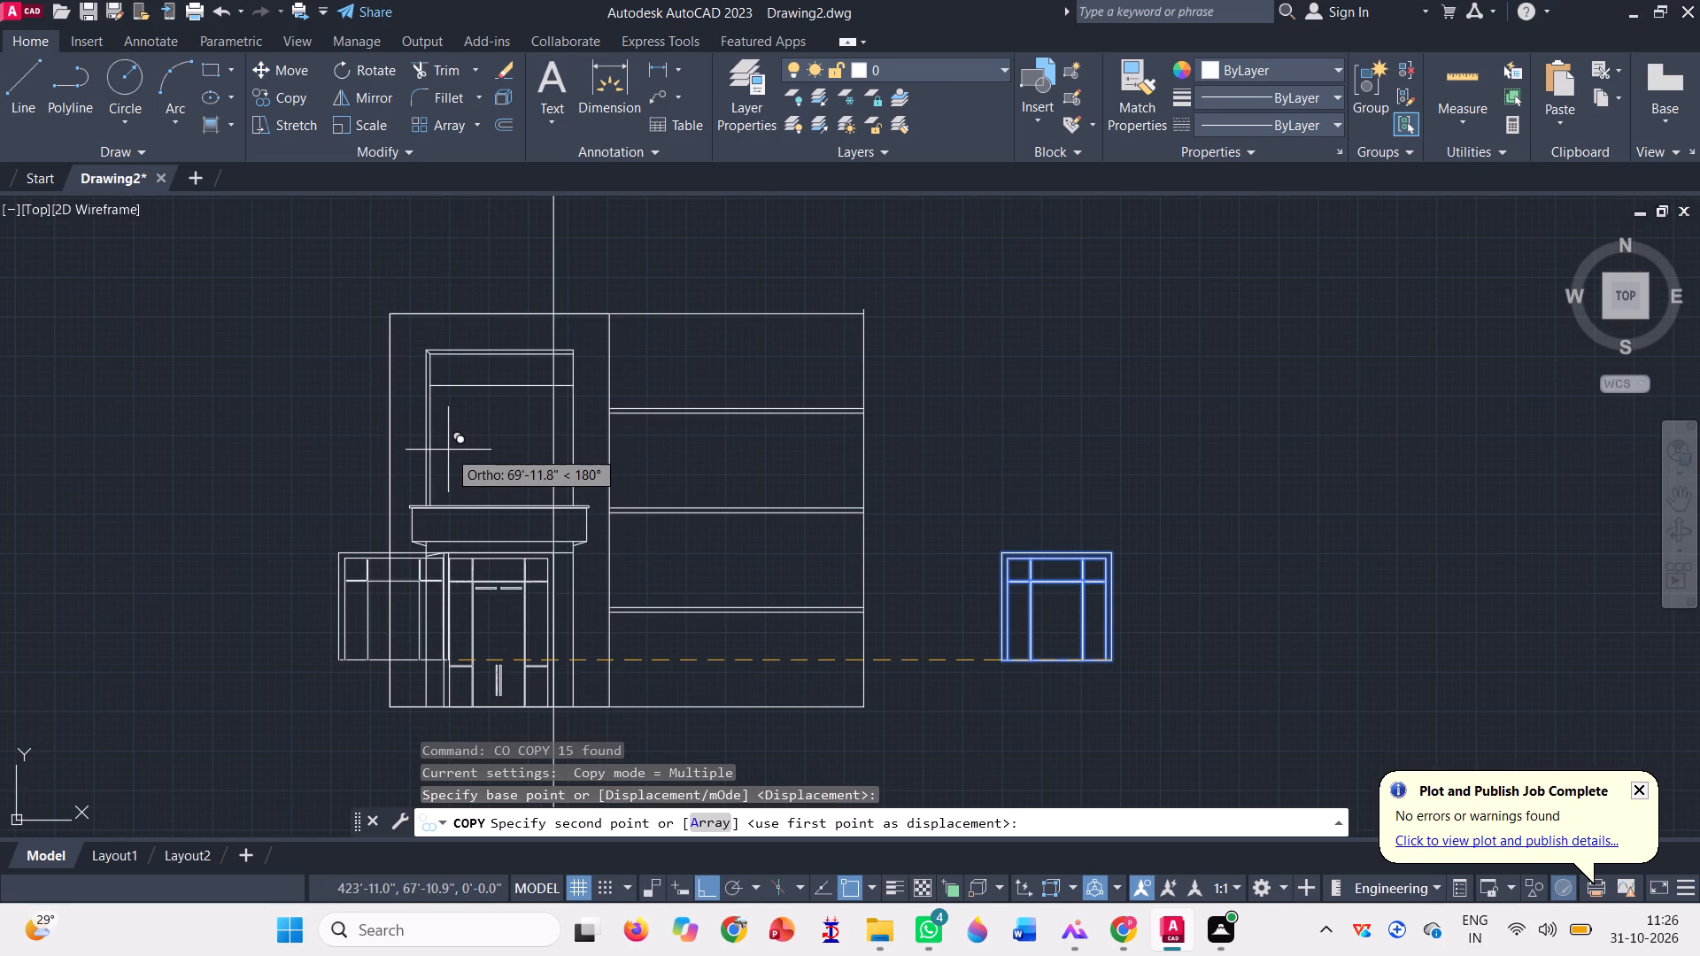
{"action": "key", "text": "F8"}
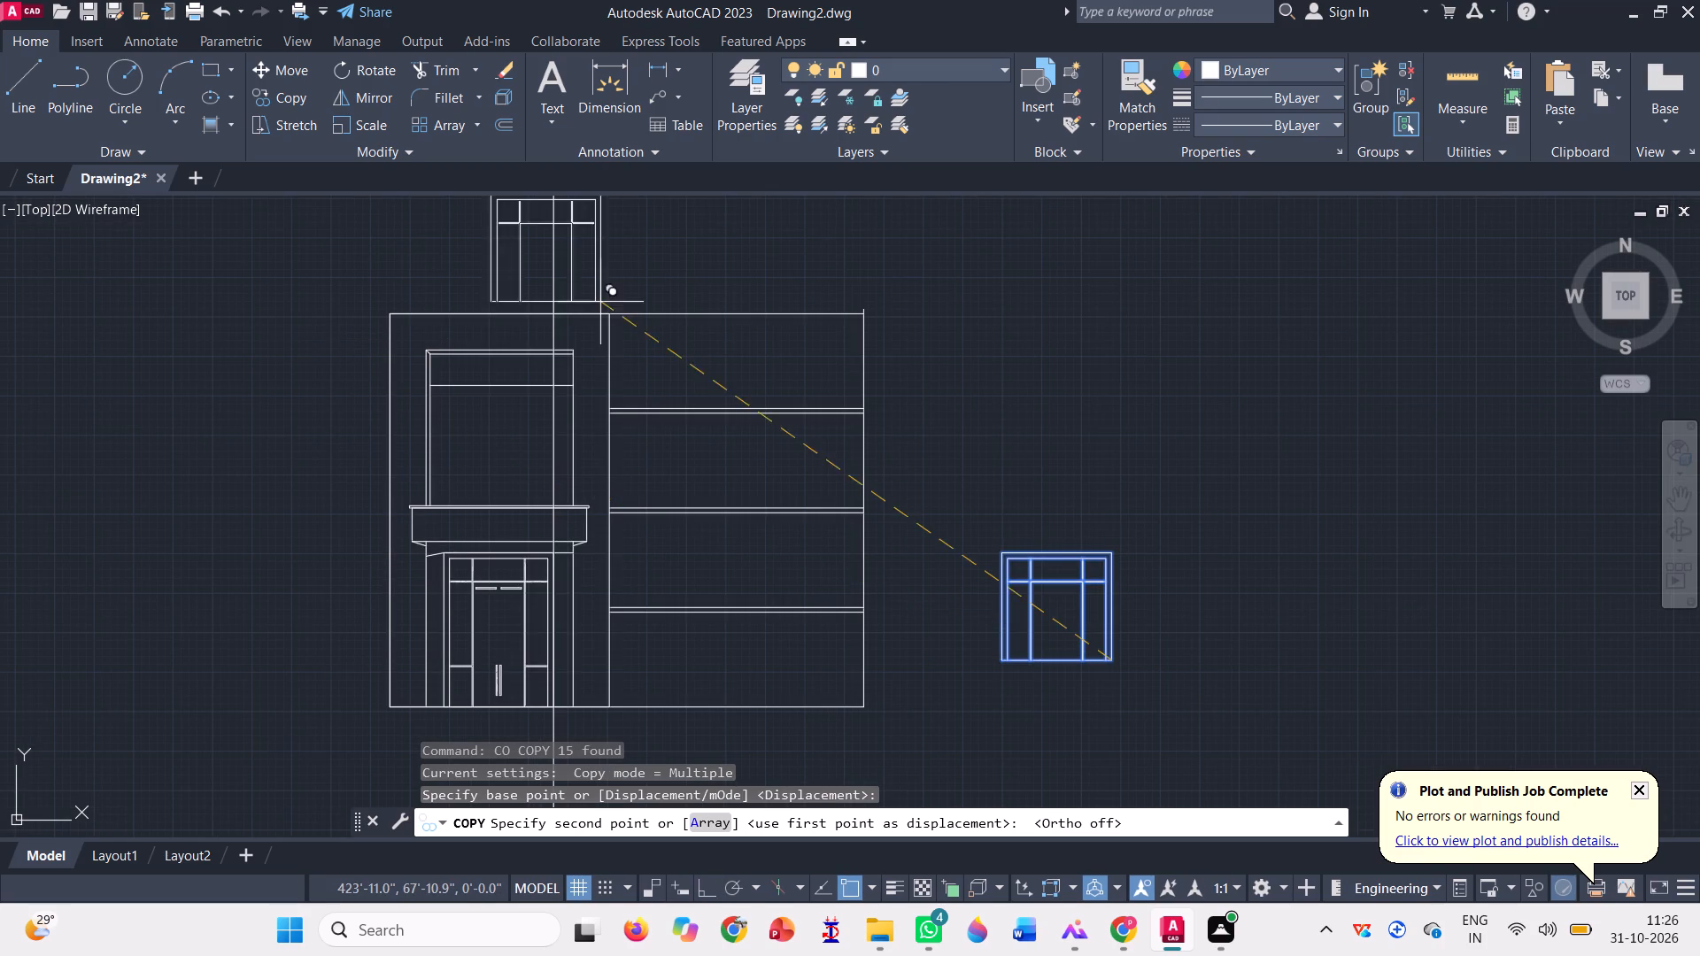
{"action": "scroll", "coordinate": [551, 405], "scroll_direction": "up", "scroll_amount": 2}
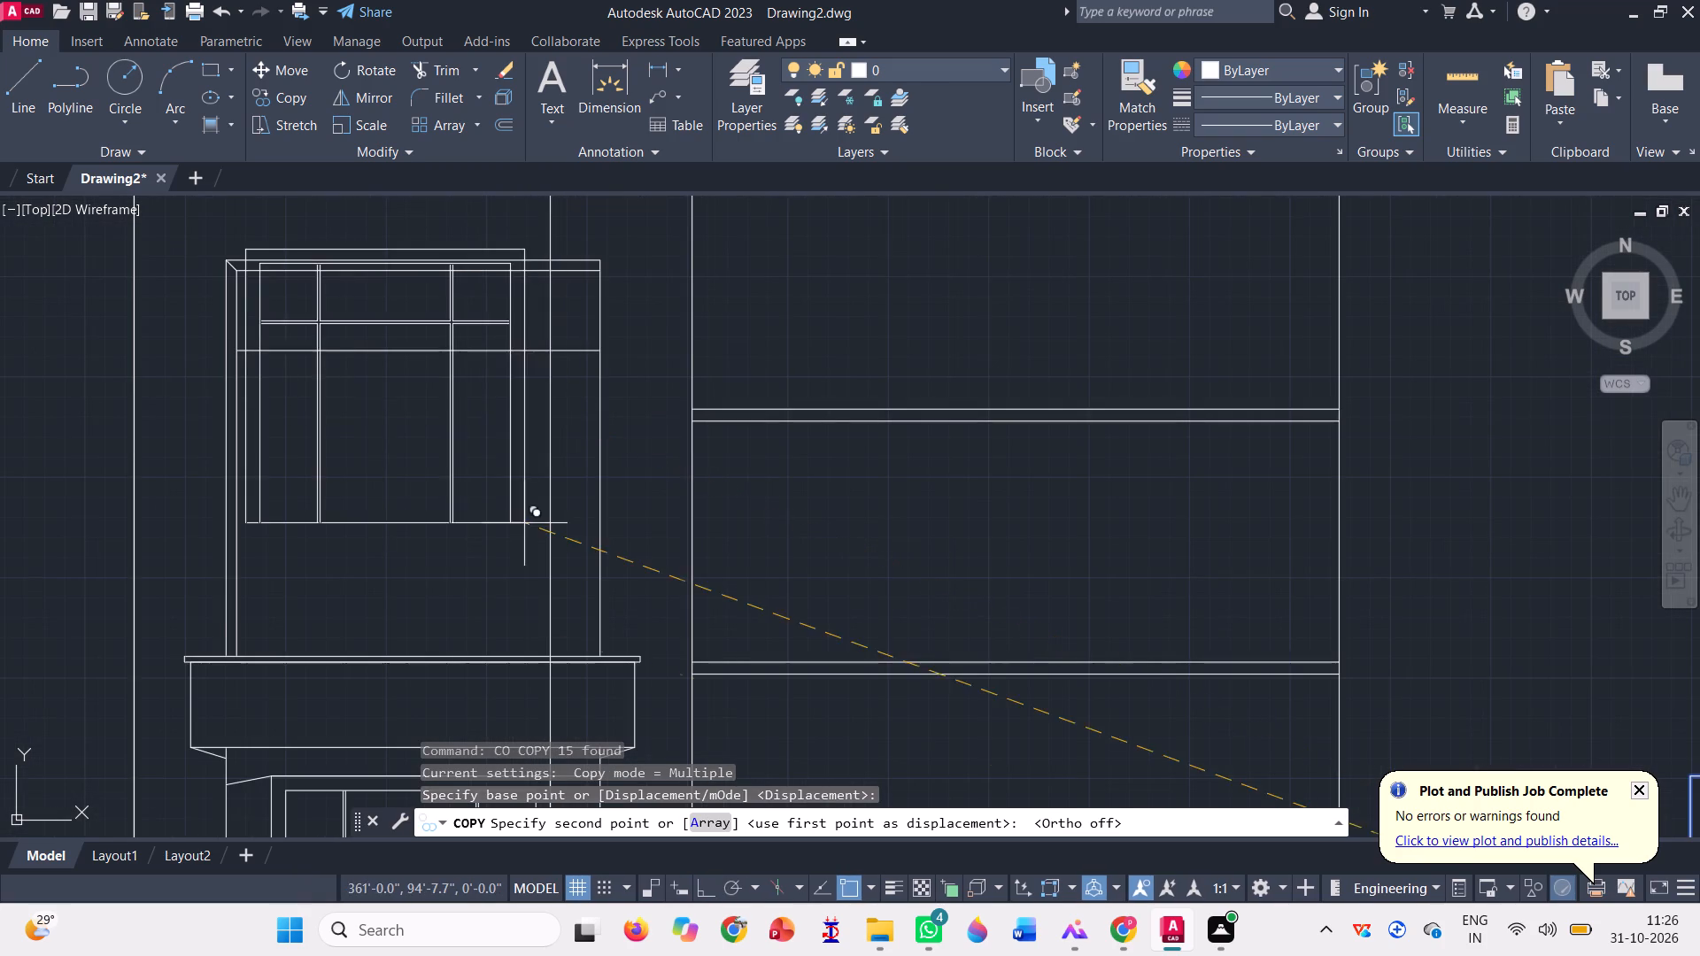
{"action": "scroll", "coordinate": [512, 662], "scroll_direction": "up", "scroll_amount": 3}
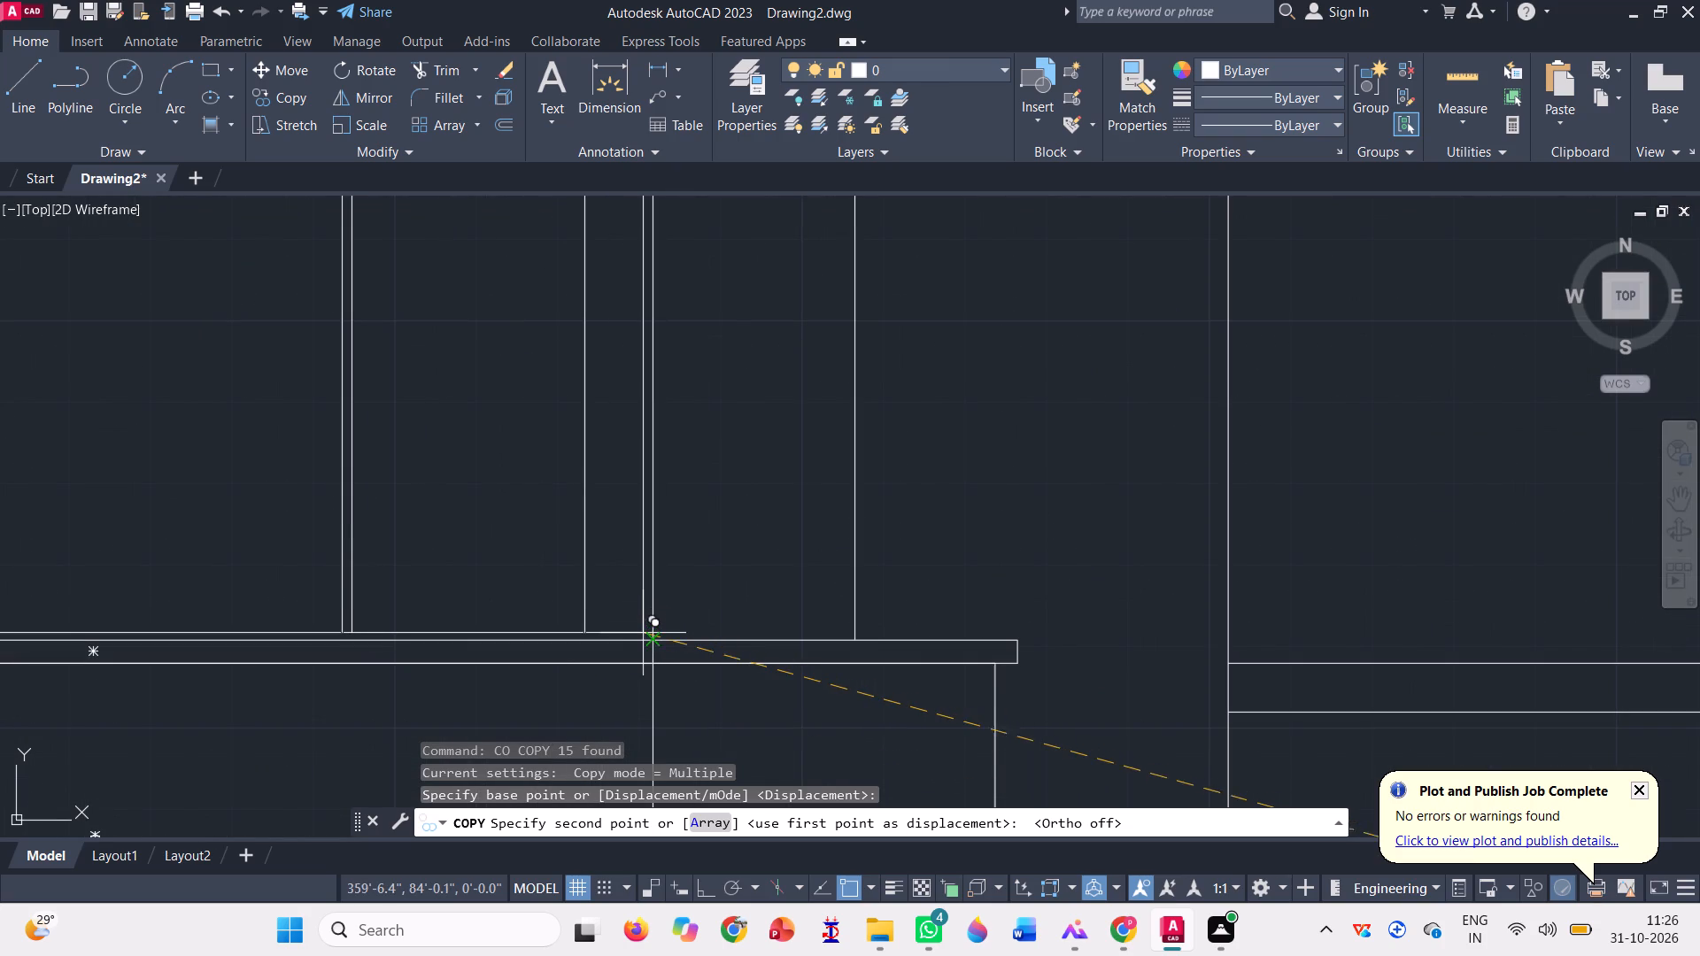
{"action": "left_click", "coordinate": [648, 639]}
{"action": "scroll", "coordinate": [645, 648], "scroll_direction": "down", "scroll_amount": 3}
{"action": "scroll", "coordinate": [559, 536], "scroll_direction": "down", "scroll_amount": 2}
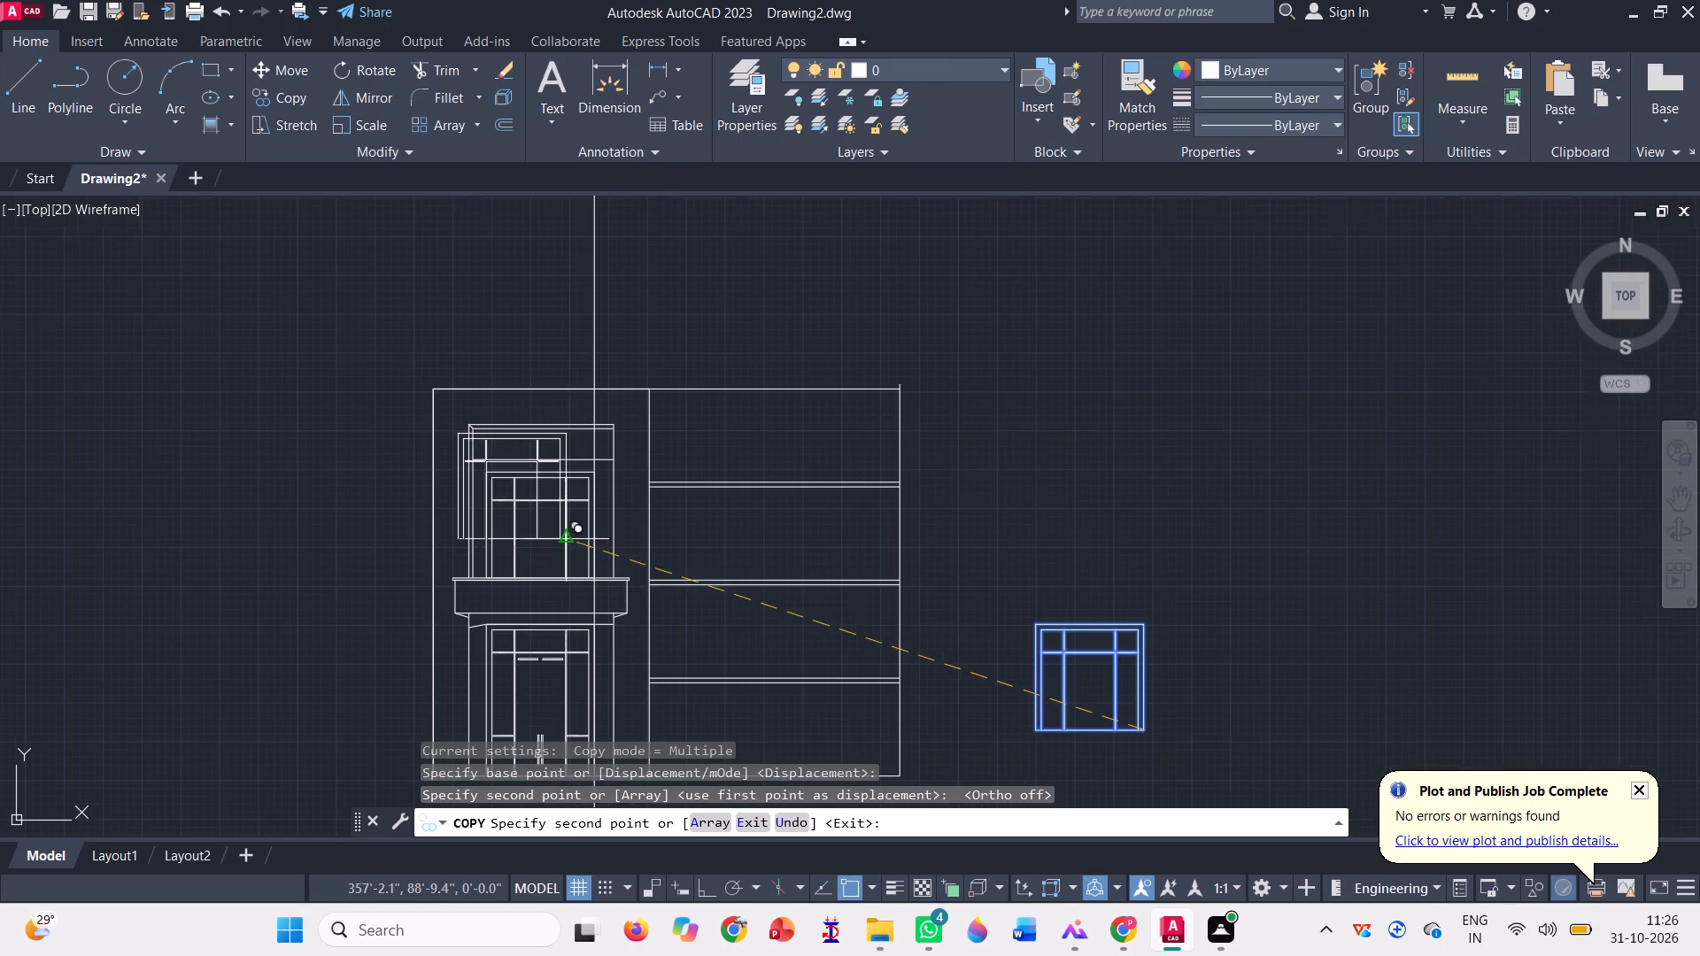
{"action": "key", "text": "Escape"}
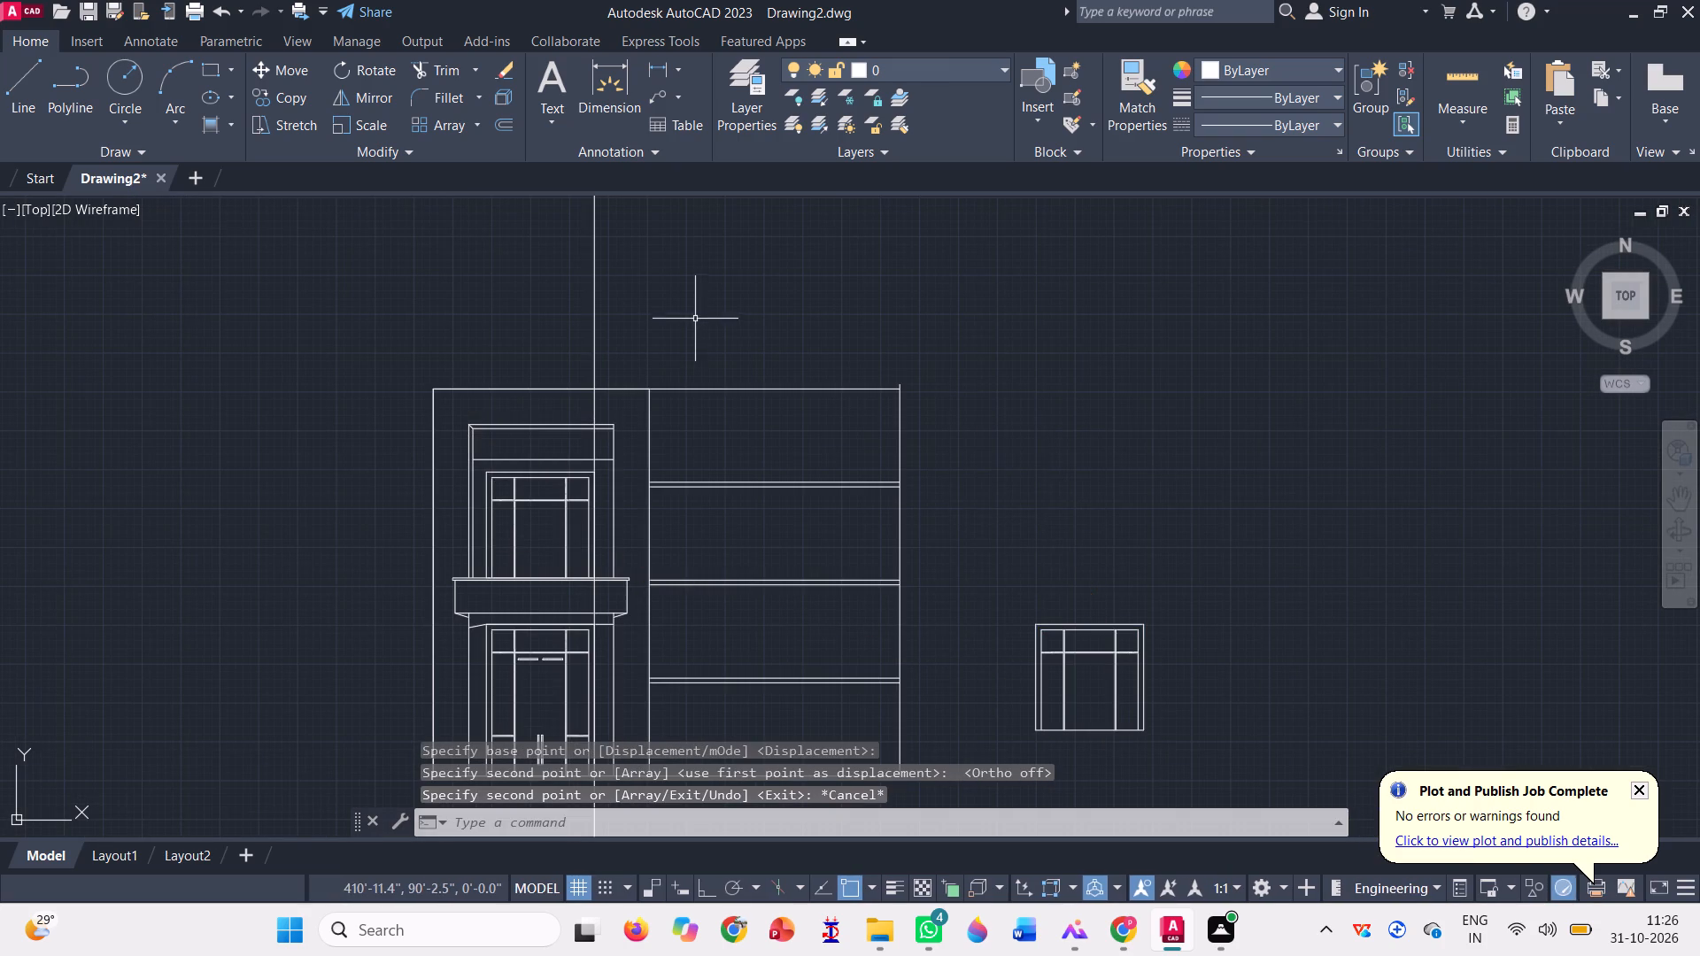
Delete the vertical construction line running through the elevation.
{"action": "left_click", "coordinate": [645, 305]}
{"action": "left_click", "coordinate": [560, 268]}
{"action": "key", "text": "Delete"}
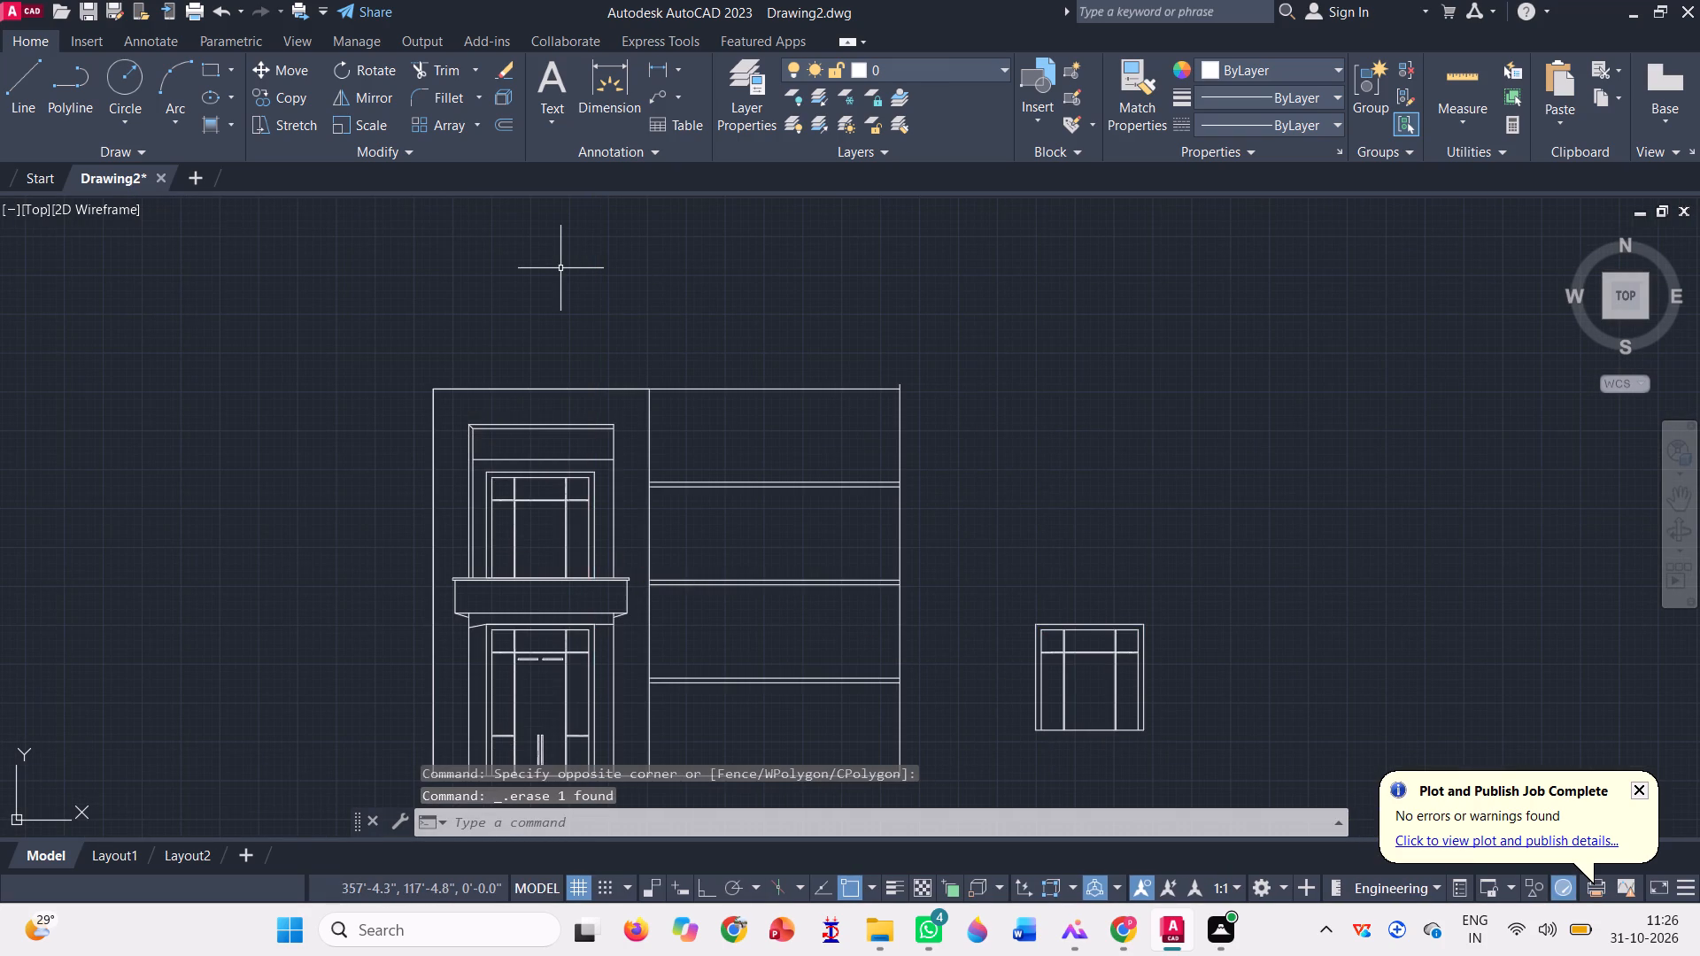
Delete the original shortened frame standing beside the elevation.
{"action": "scroll", "coordinate": [506, 358], "scroll_direction": "down", "scroll_amount": 1}
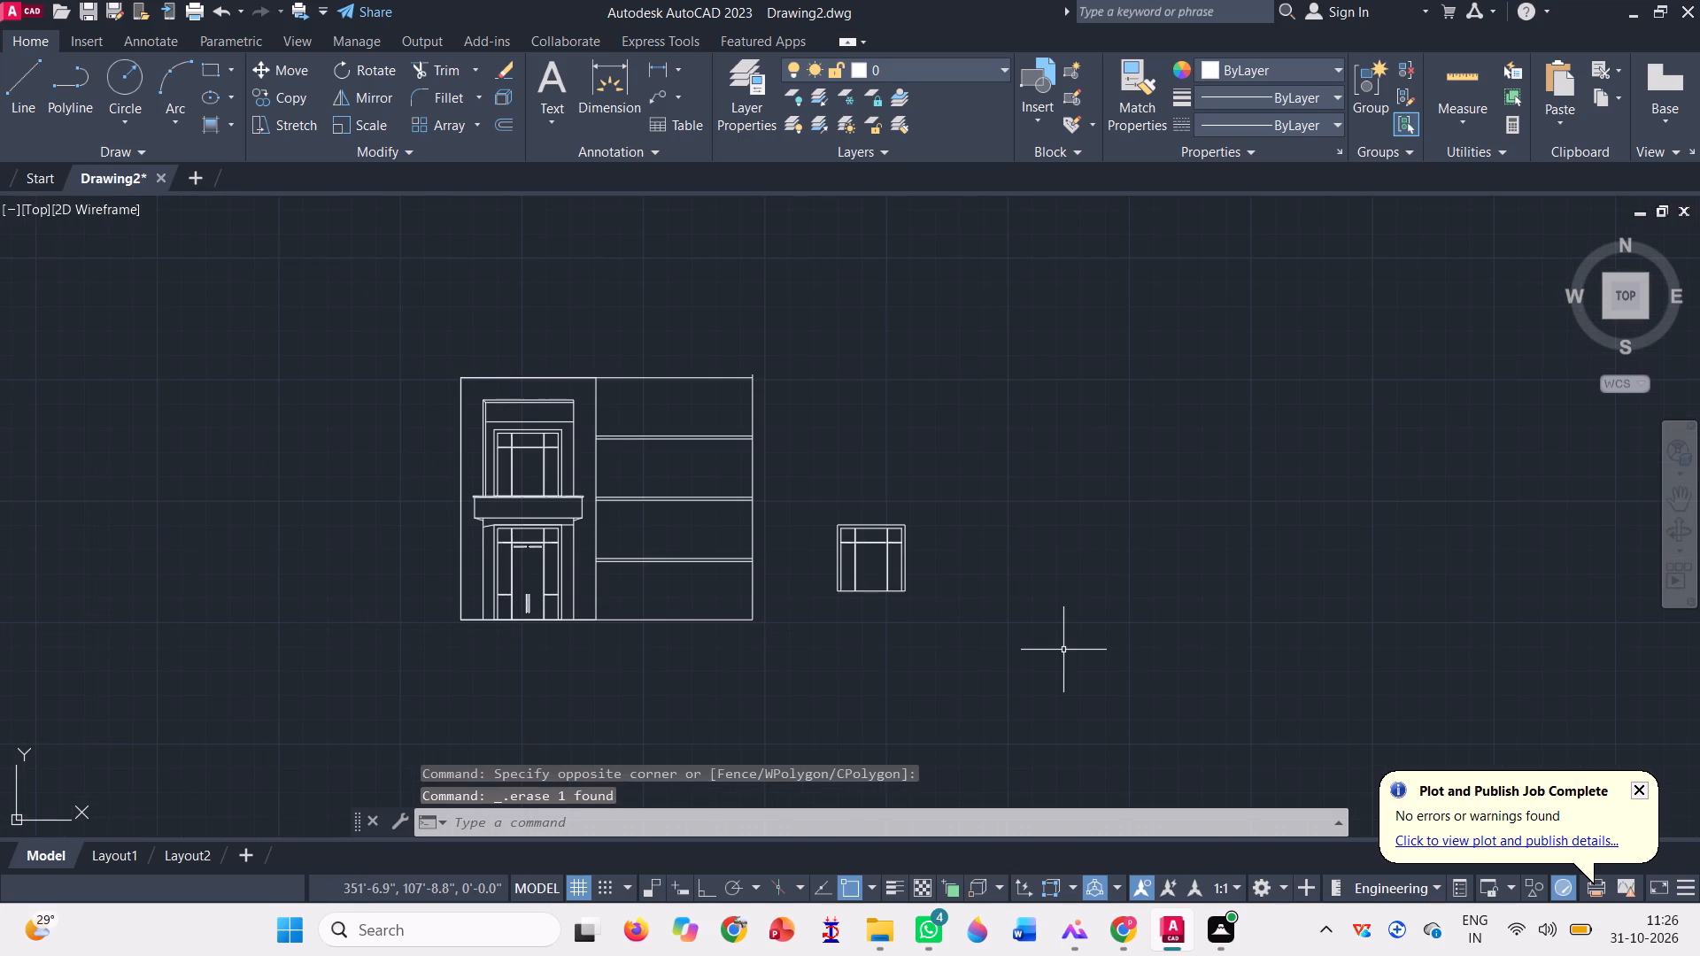
{"action": "left_click", "coordinate": [967, 636]}
{"action": "left_click", "coordinate": [804, 502]}
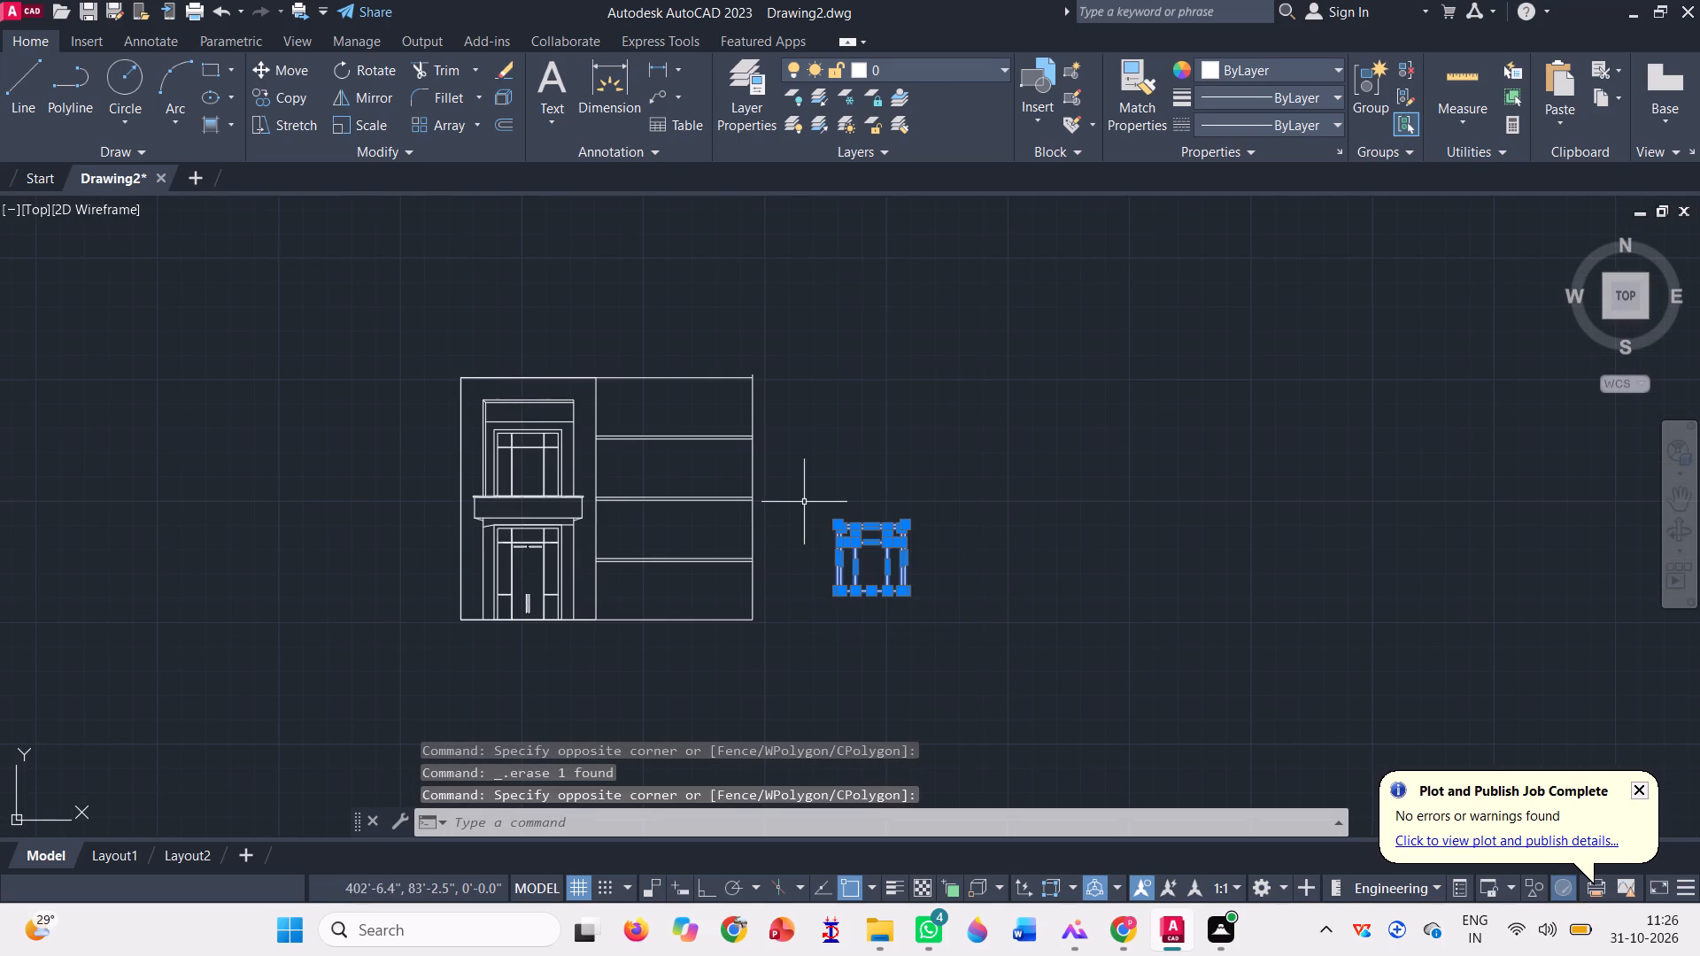
{"action": "key", "text": "Delete"}
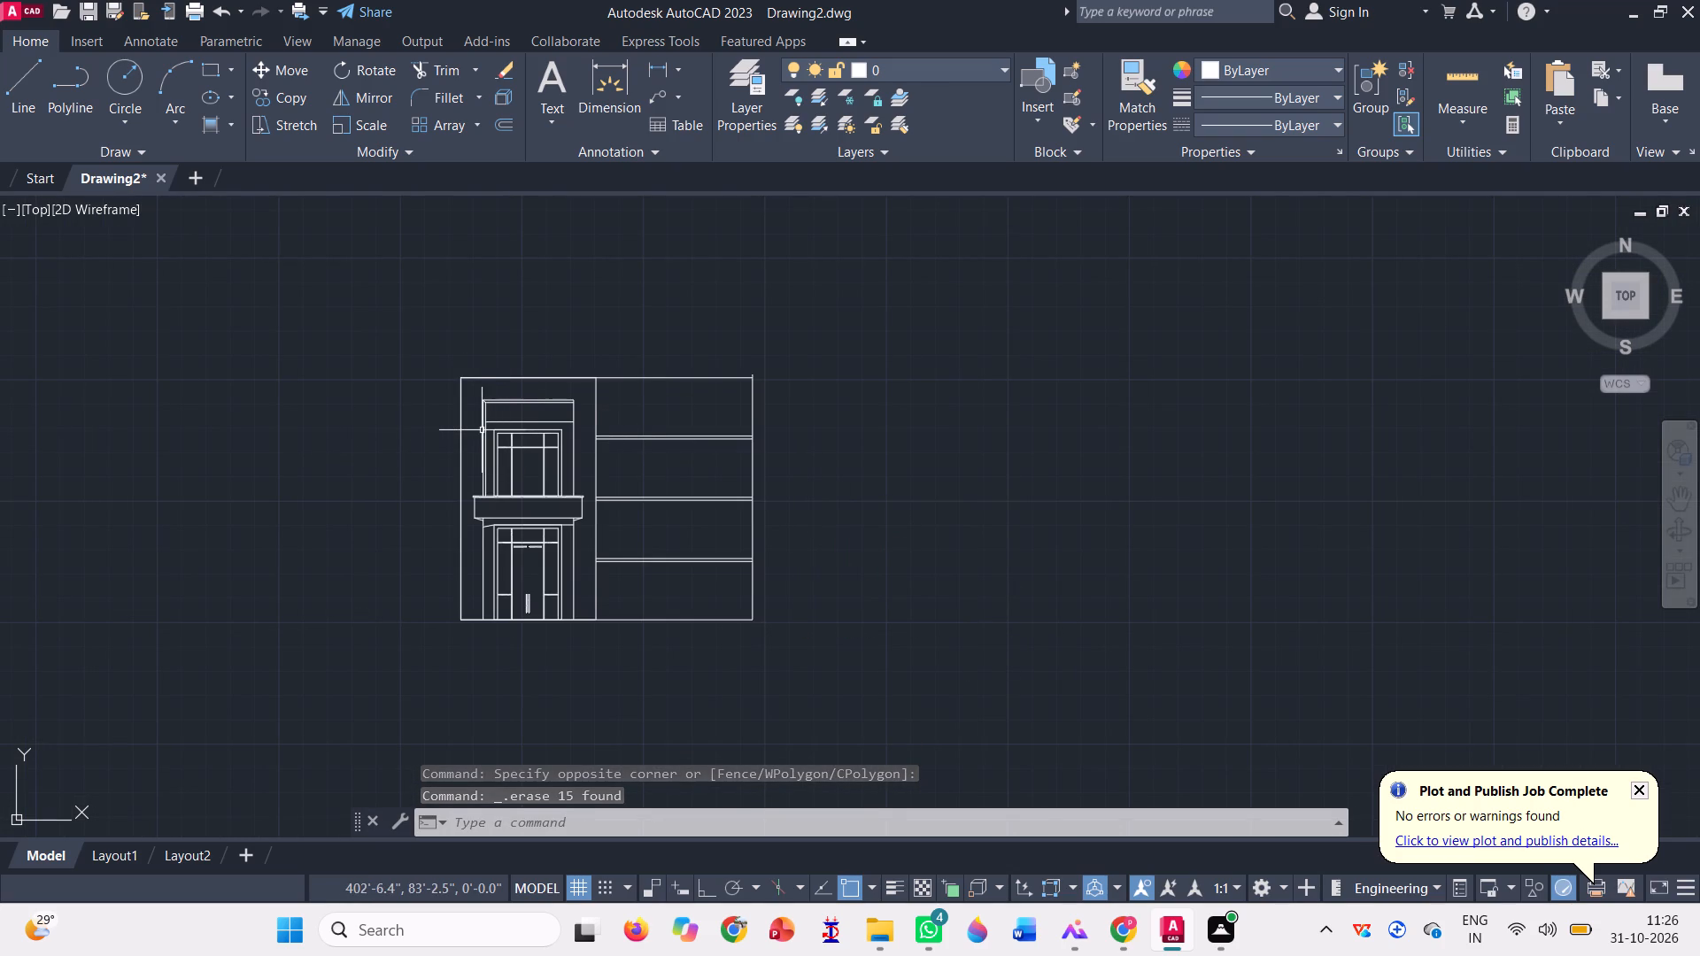
Draw a diagonal line from near the left end of the upper opening's horizontal line to the upper frame's top-left corner.
{"action": "scroll", "coordinate": [482, 430], "scroll_direction": "up", "scroll_amount": 1}
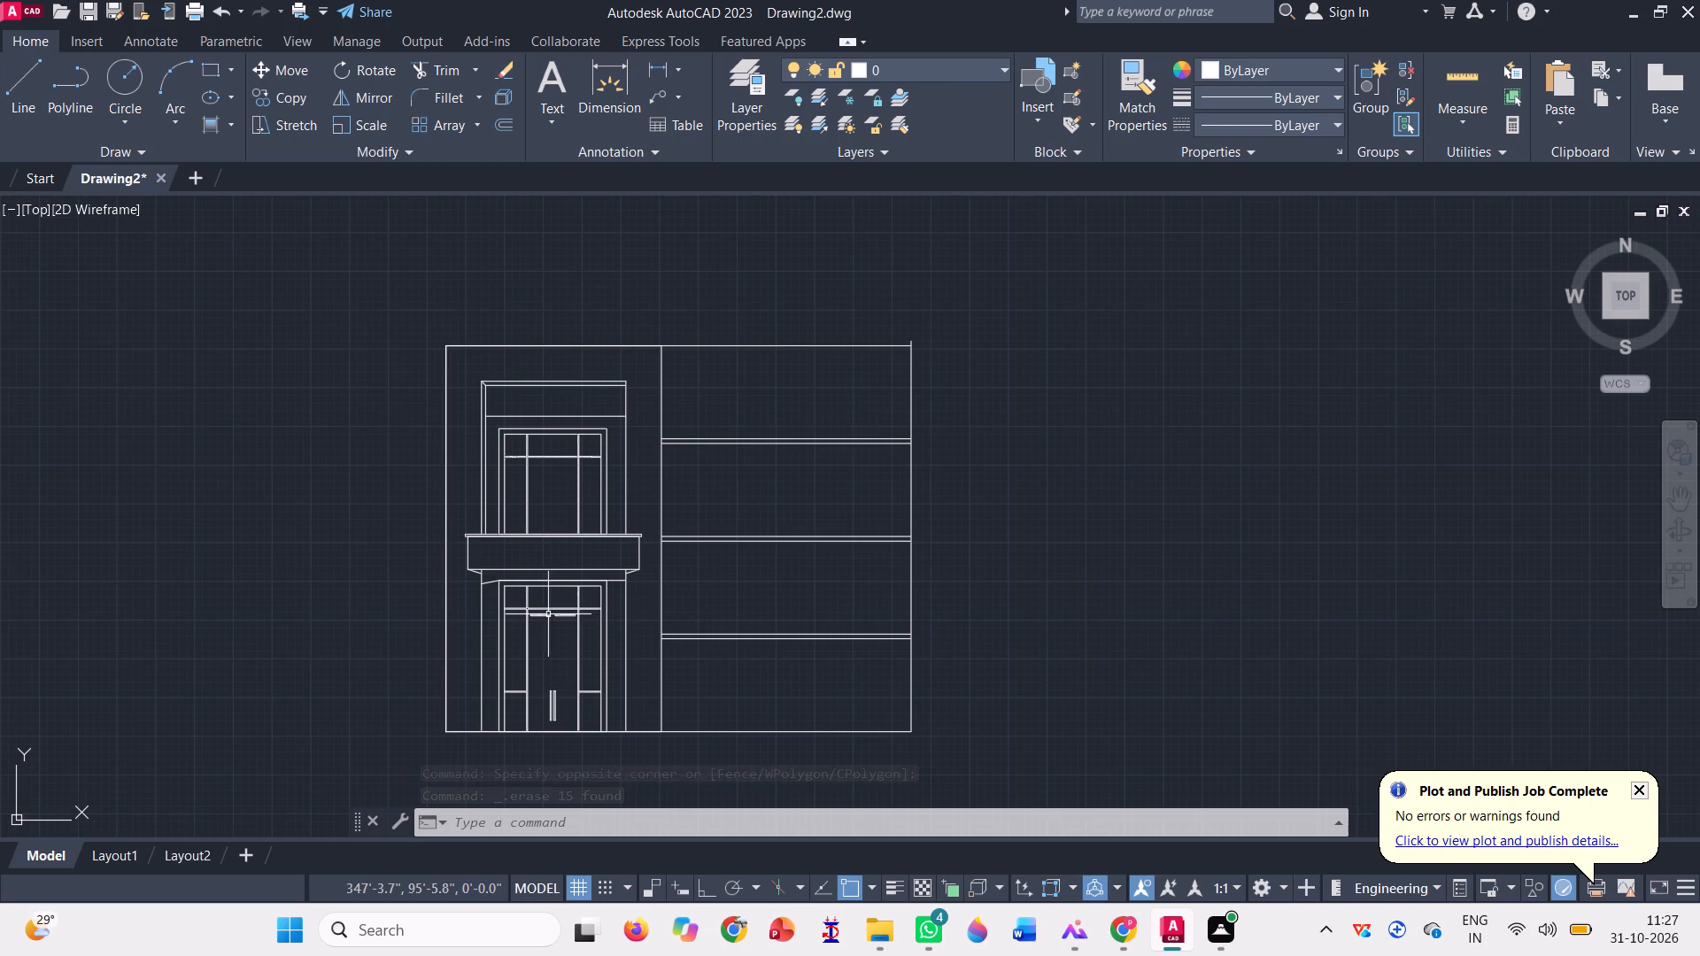
{"action": "scroll", "coordinate": [496, 428], "scroll_direction": "up", "scroll_amount": 2}
{"action": "scroll", "coordinate": [438, 430], "scroll_direction": "down", "scroll_amount": 1}
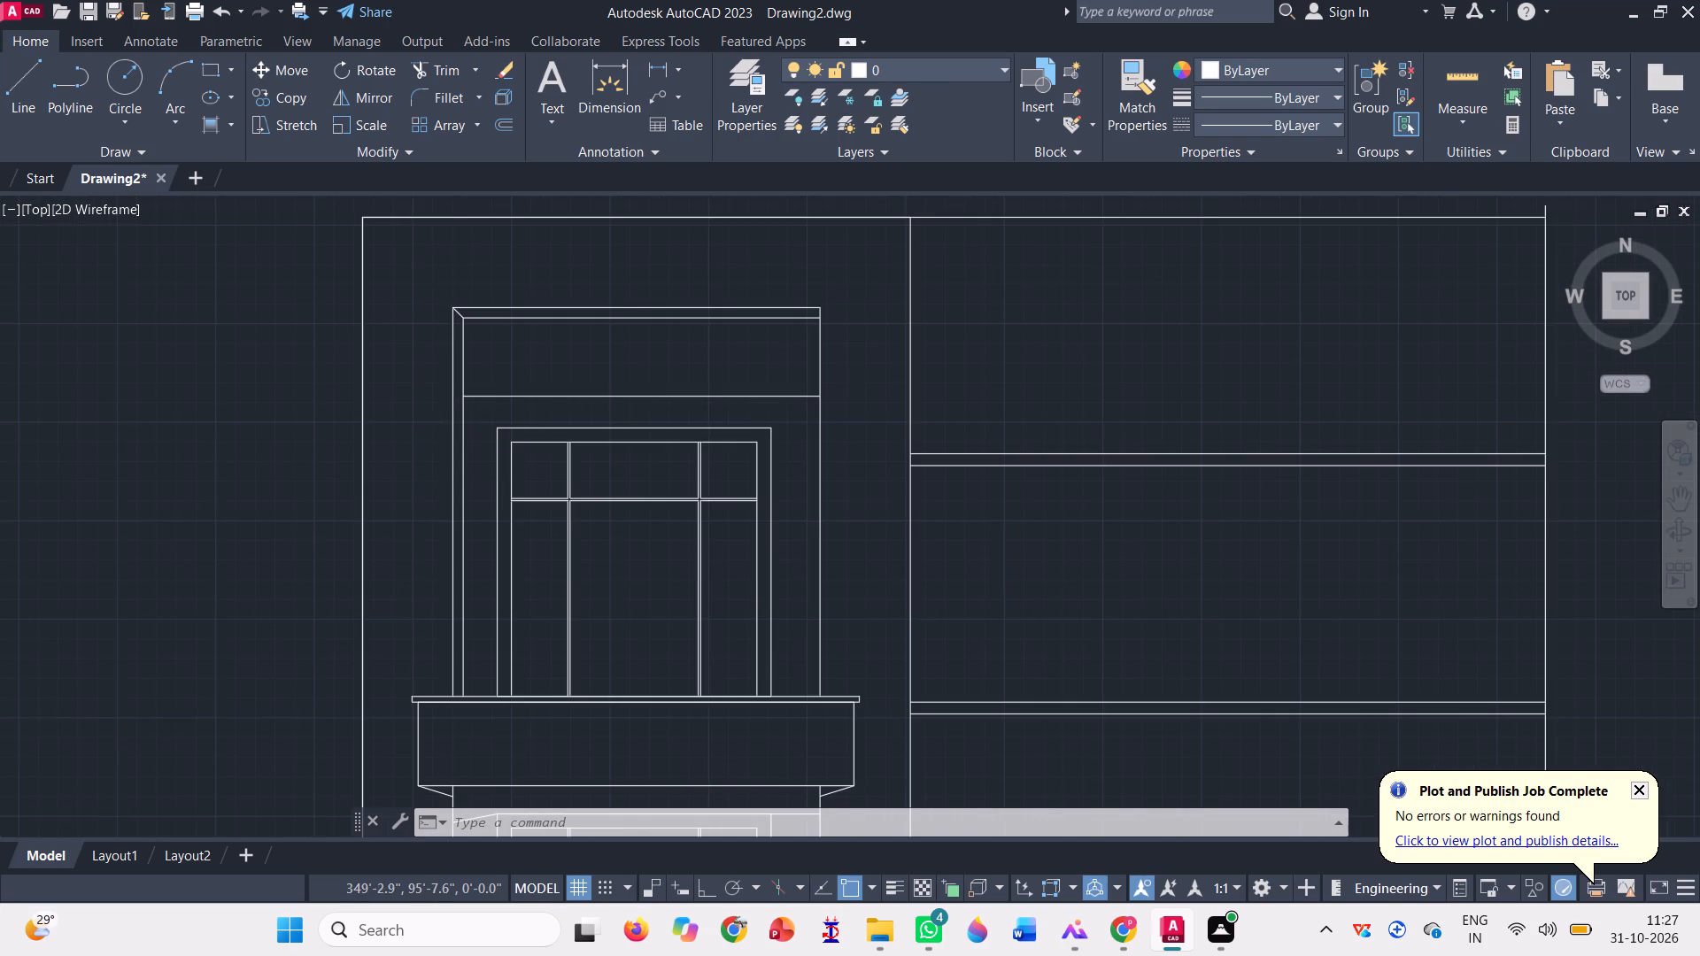
{"action": "scroll", "coordinate": [489, 384], "scroll_direction": "up", "scroll_amount": 1}
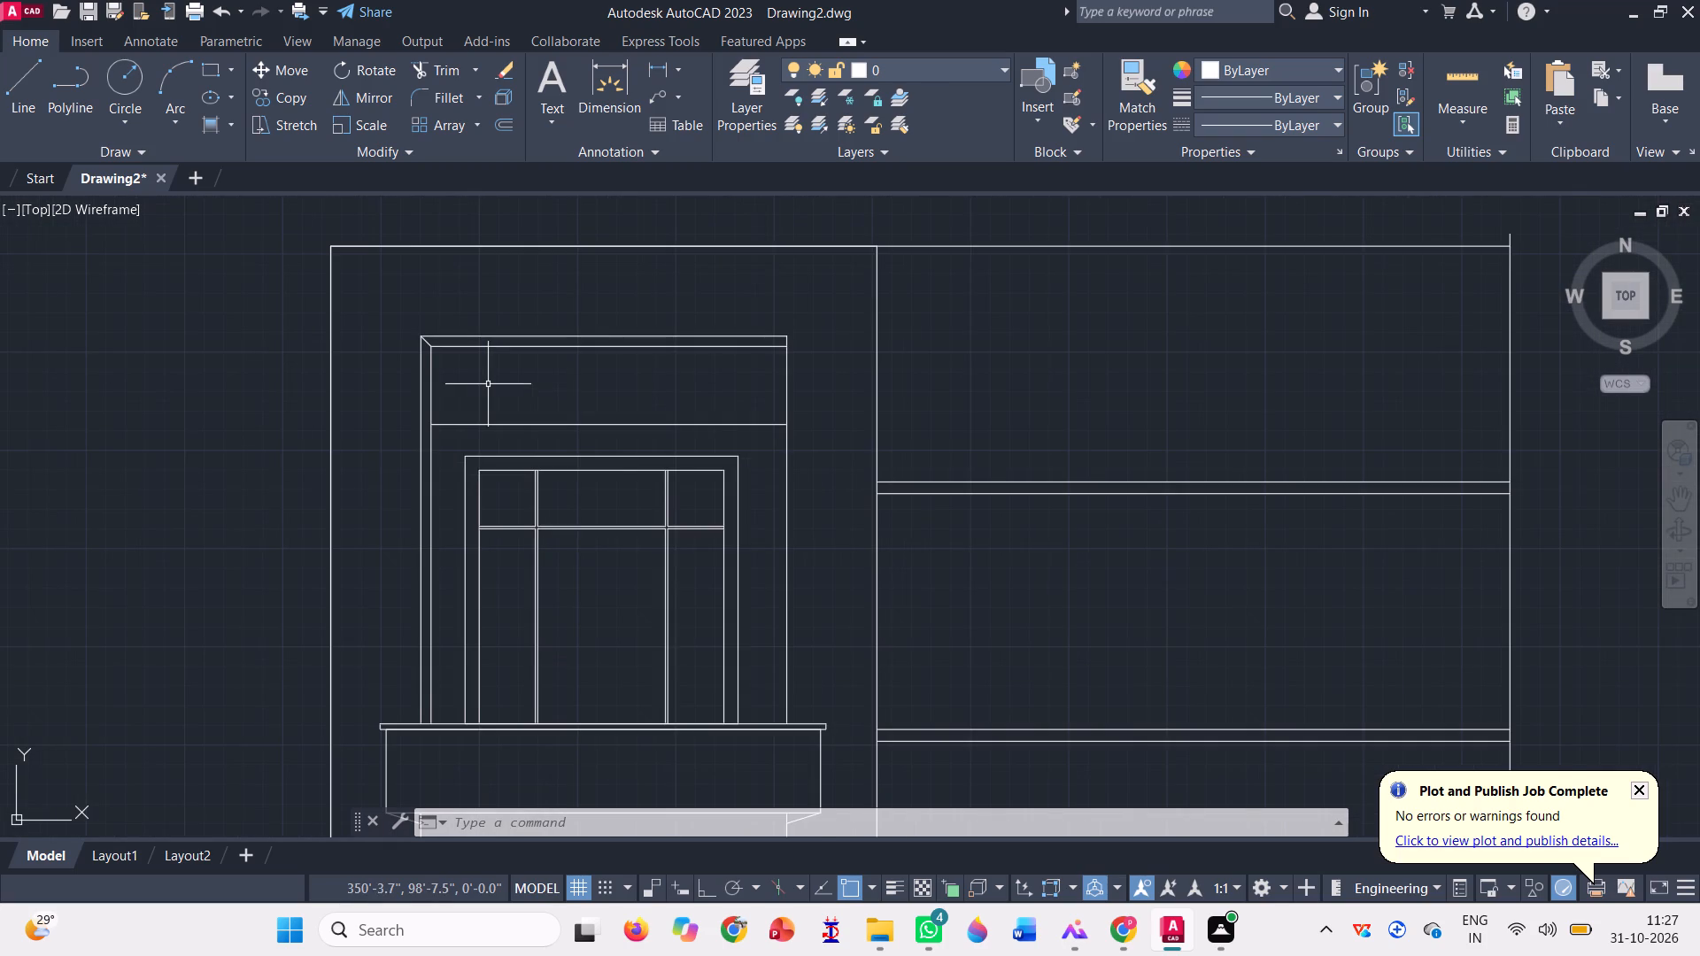
{"action": "left_click", "coordinate": [14, 91]}
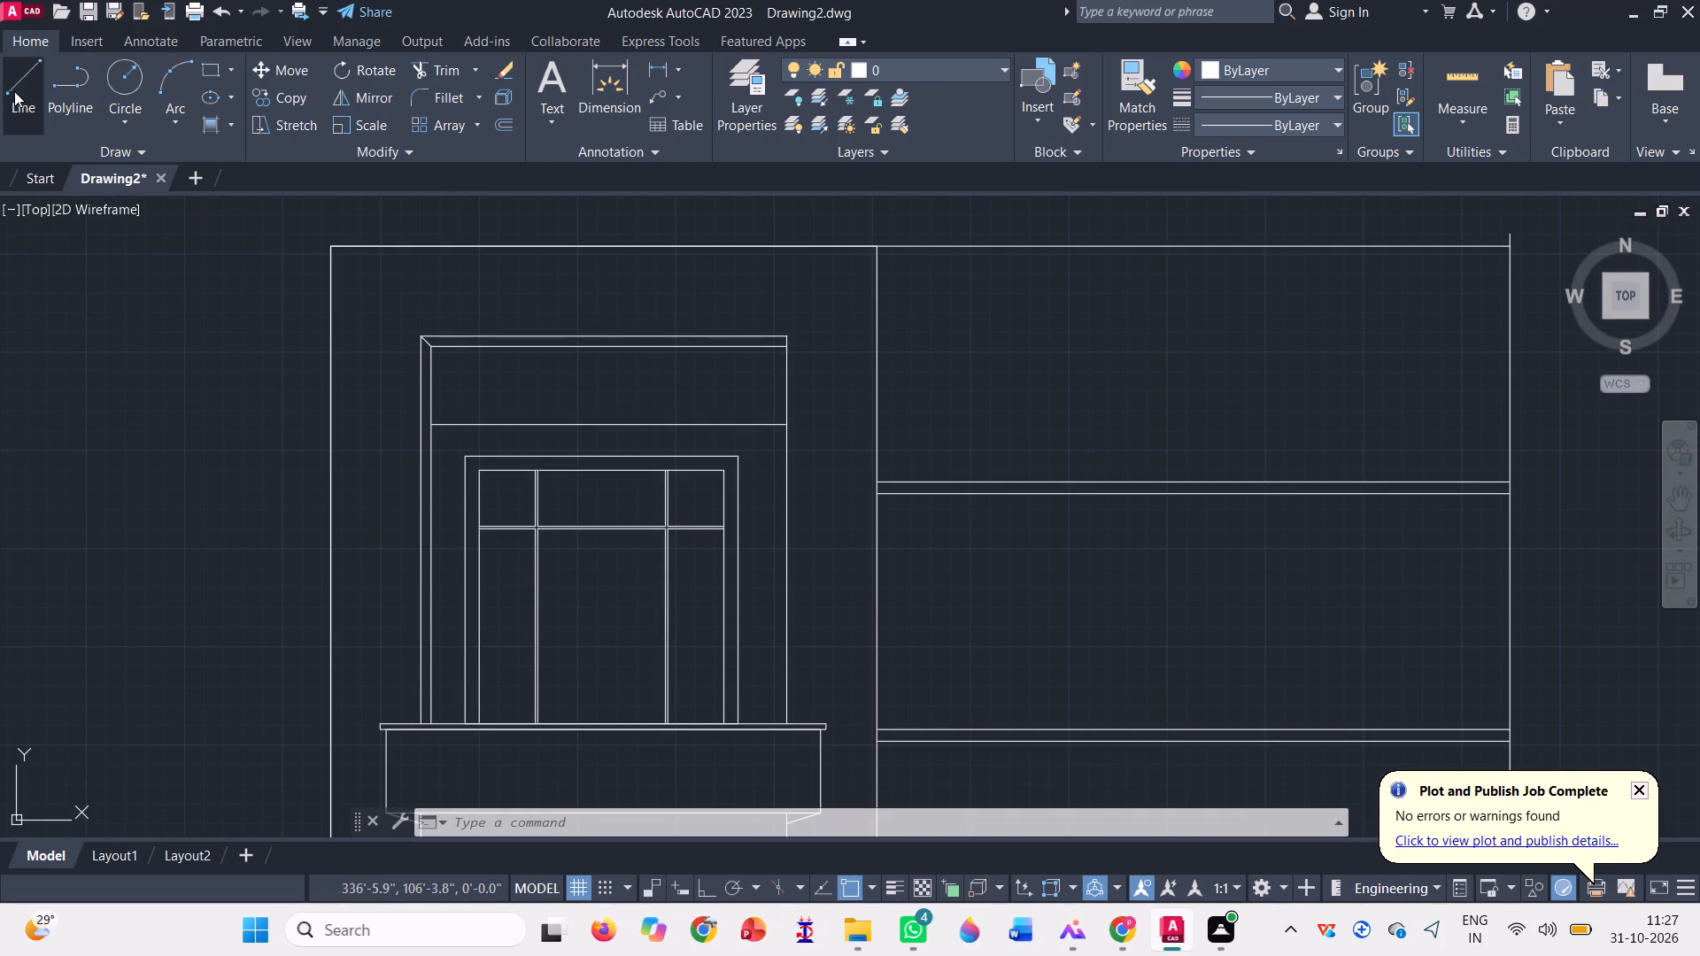
{"action": "scroll", "coordinate": [443, 413], "scroll_direction": "up", "scroll_amount": 2}
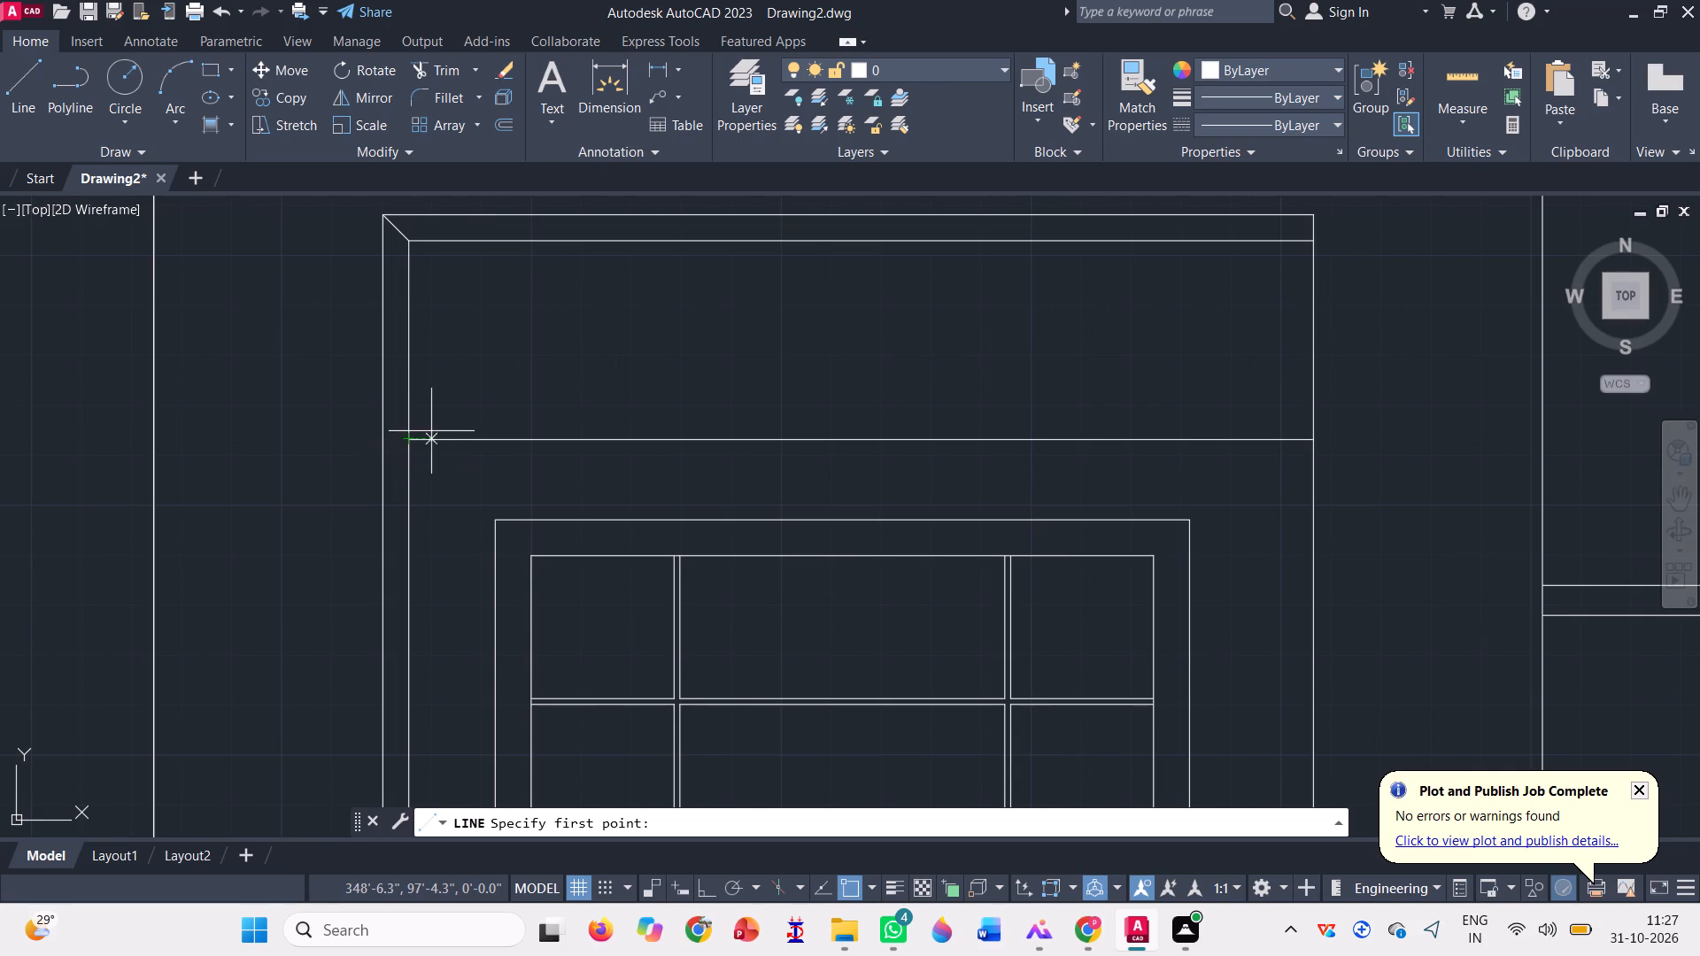
{"action": "left_click", "coordinate": [431, 440]}
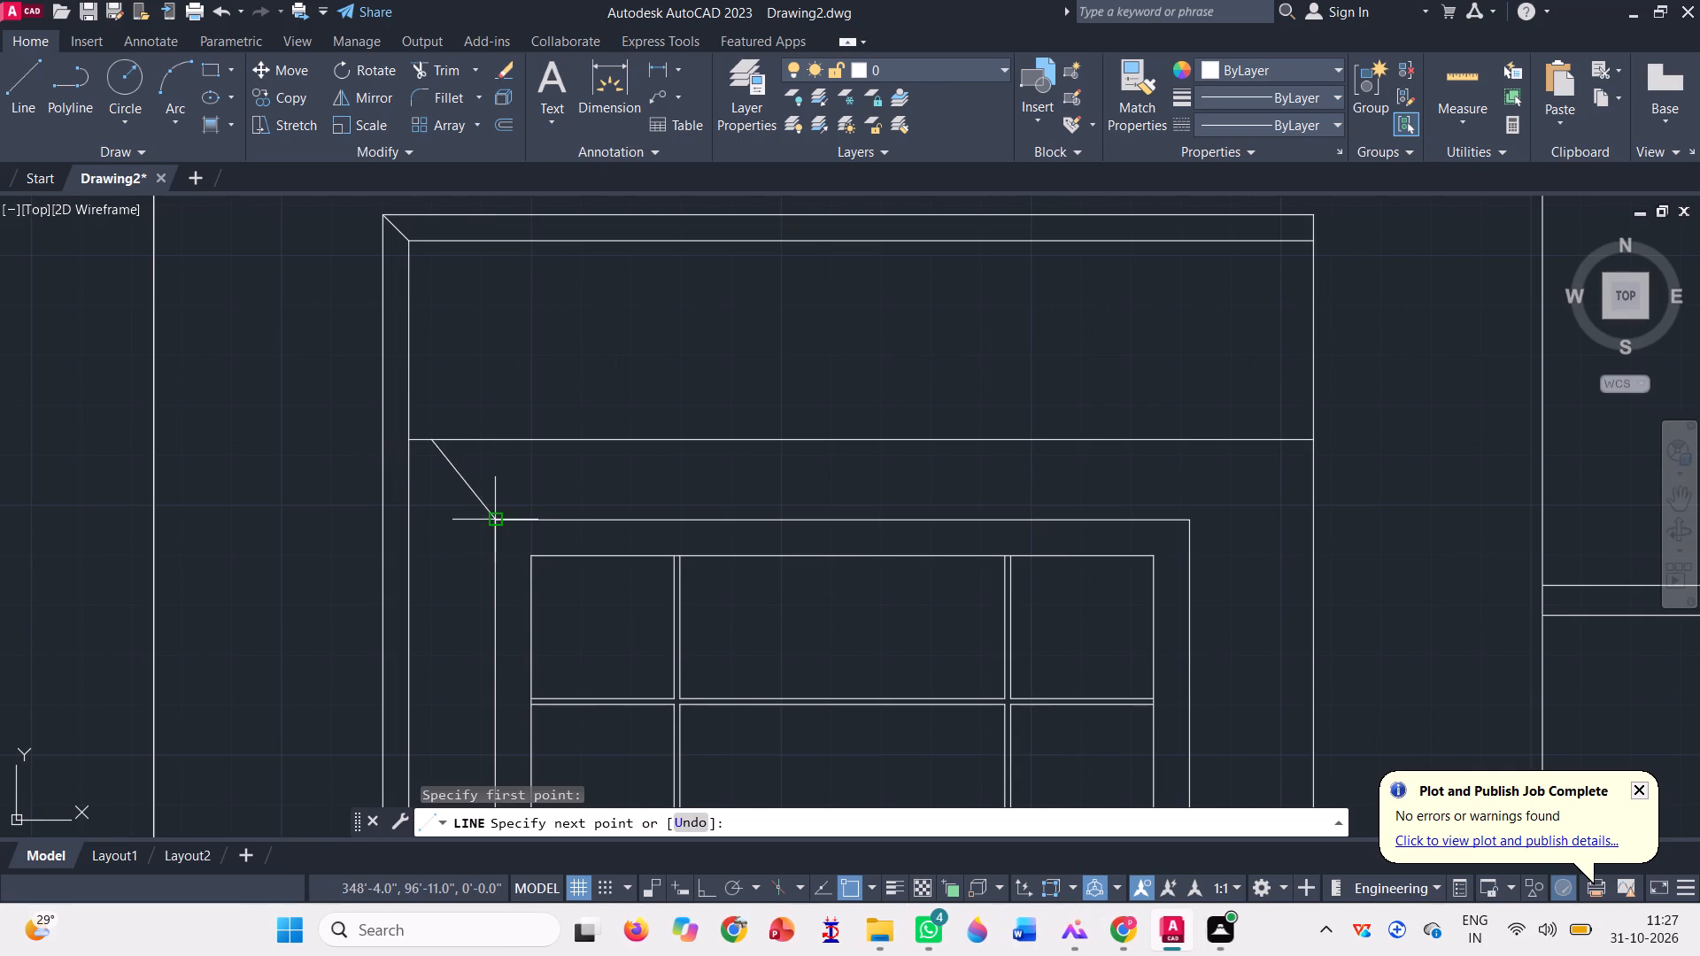
{"action": "left_click", "coordinate": [496, 519]}
{"action": "scroll", "coordinate": [303, 424], "scroll_direction": "down", "scroll_amount": 2}
{"action": "key", "text": "space"}
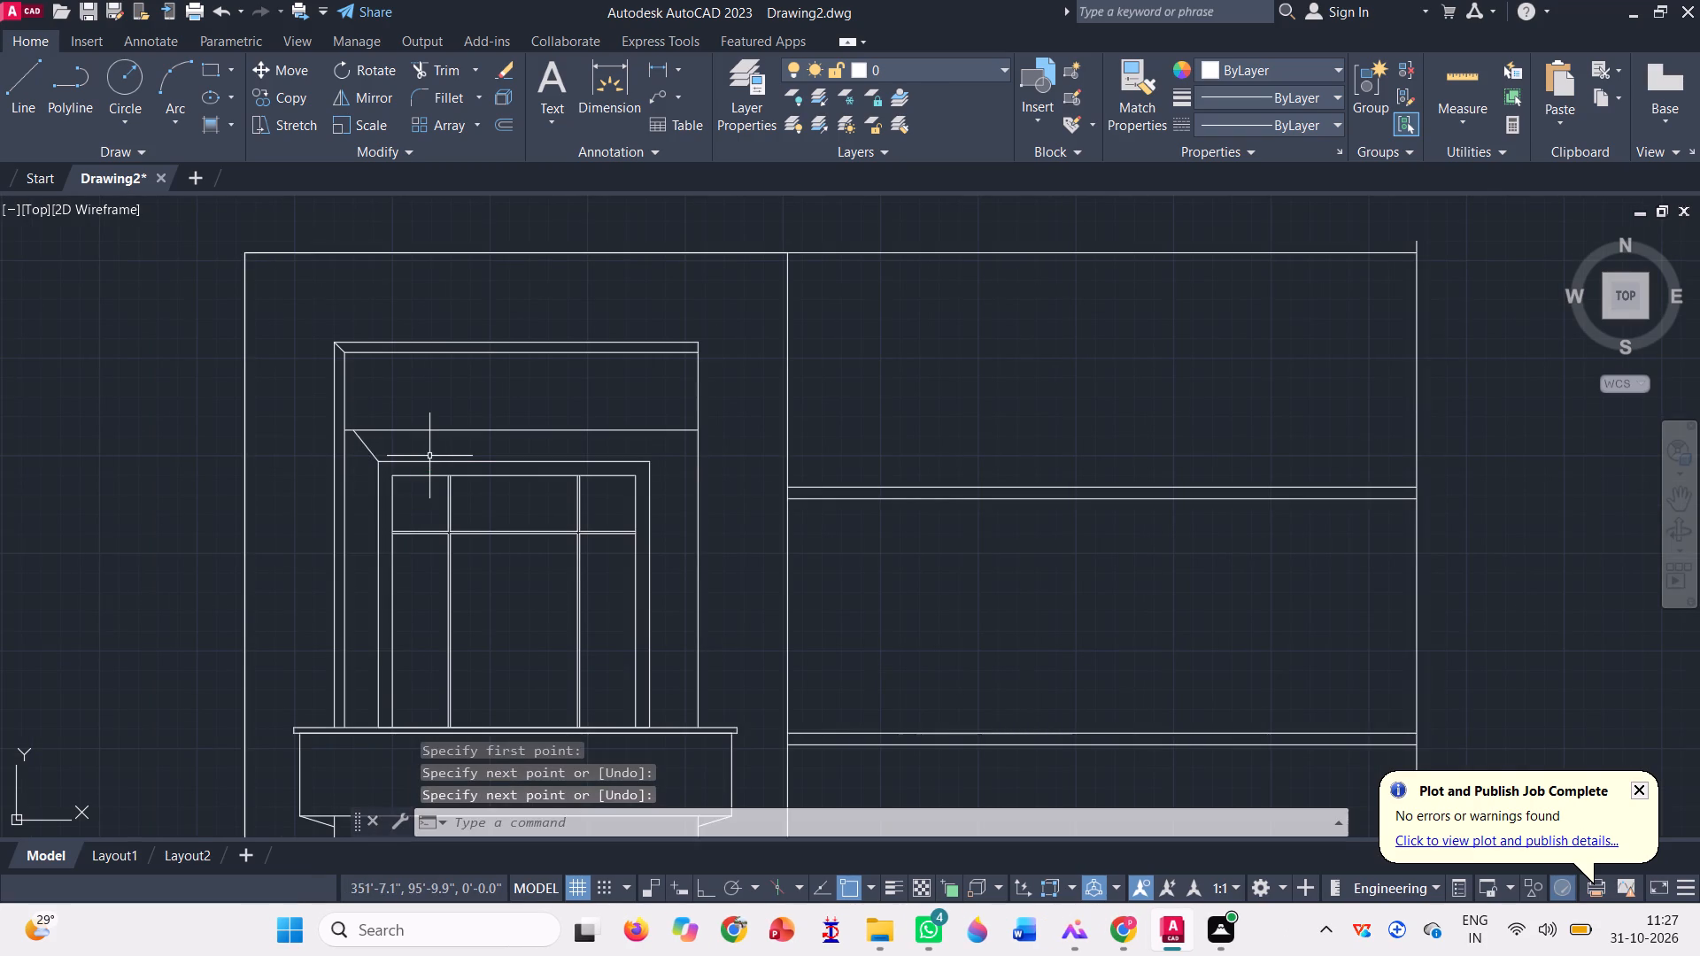
Draw a horizontal line from the upper frame's top-right corner to the right edge of the upper opening.
{"action": "scroll", "coordinate": [291, 426], "scroll_direction": "down", "scroll_amount": 1}
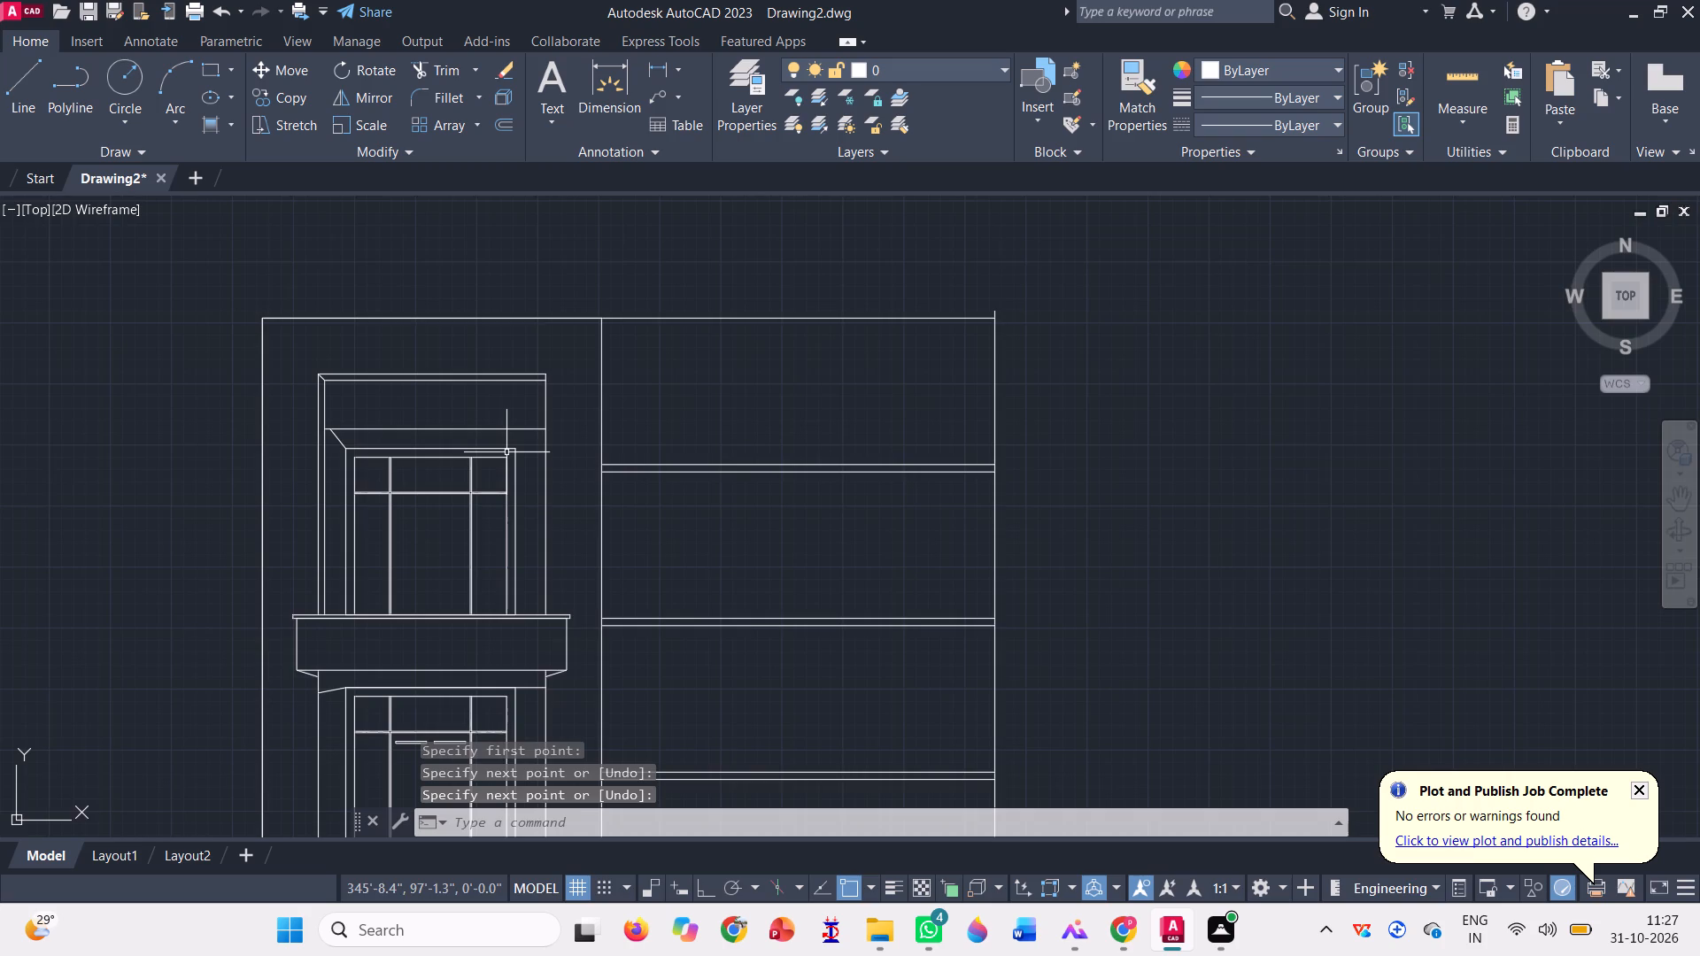
{"action": "scroll", "coordinate": [506, 451], "scroll_direction": "up", "scroll_amount": 1}
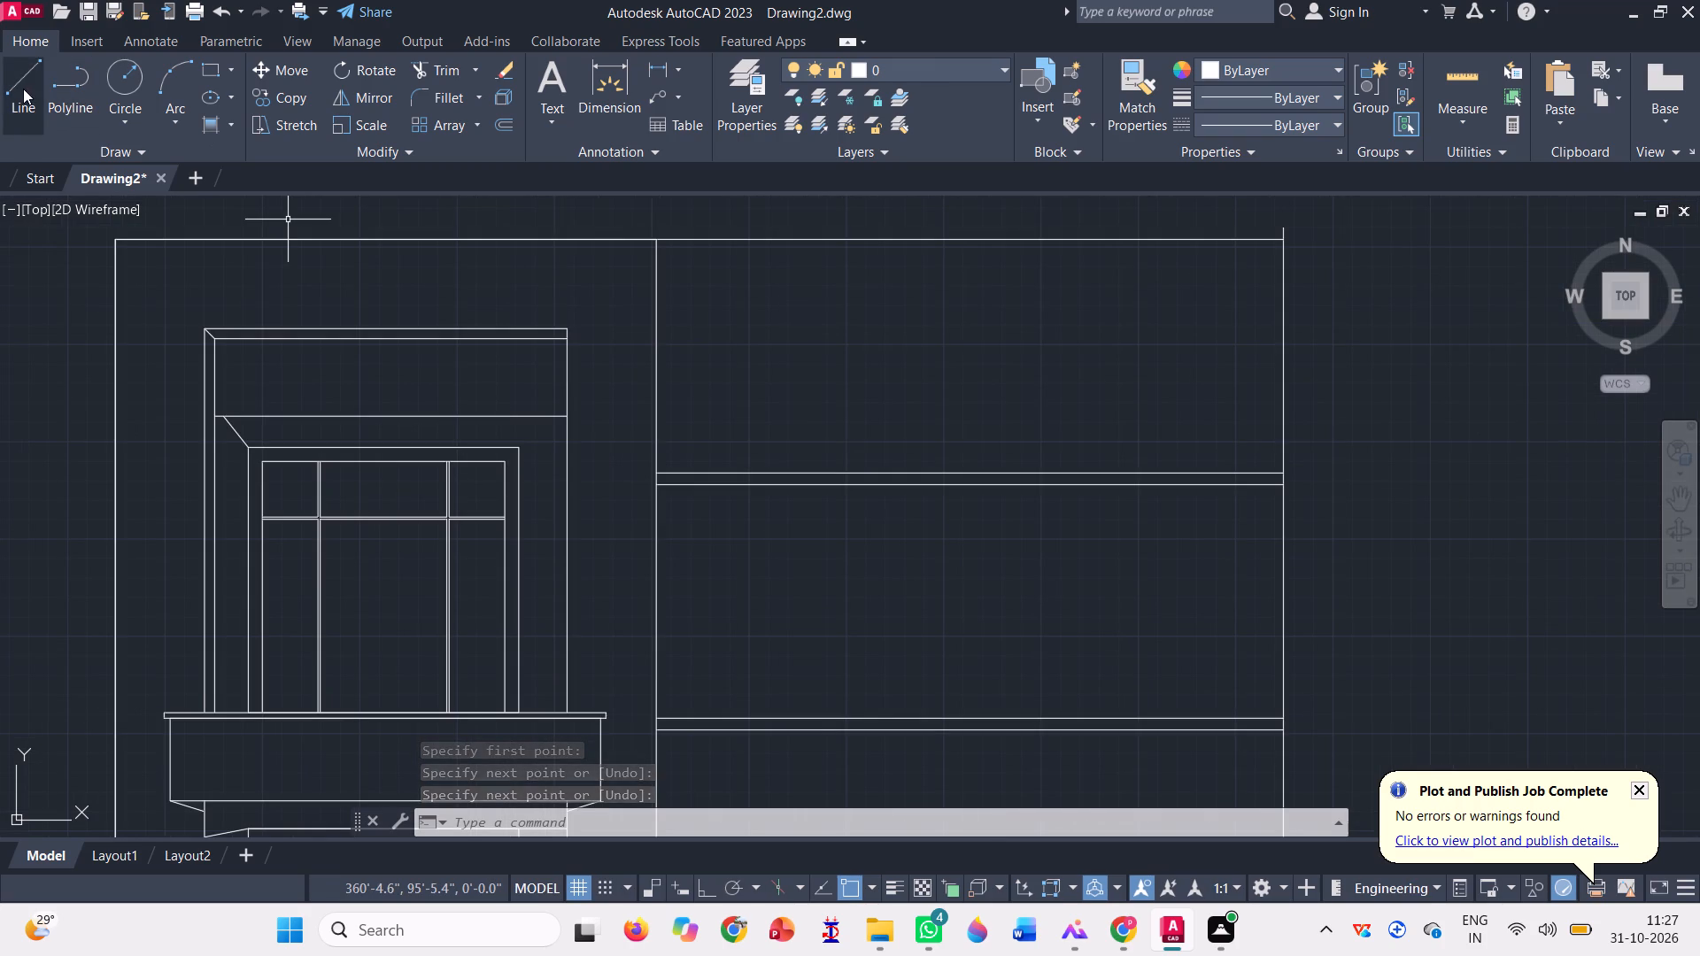
{"action": "left_click", "coordinate": [23, 89]}
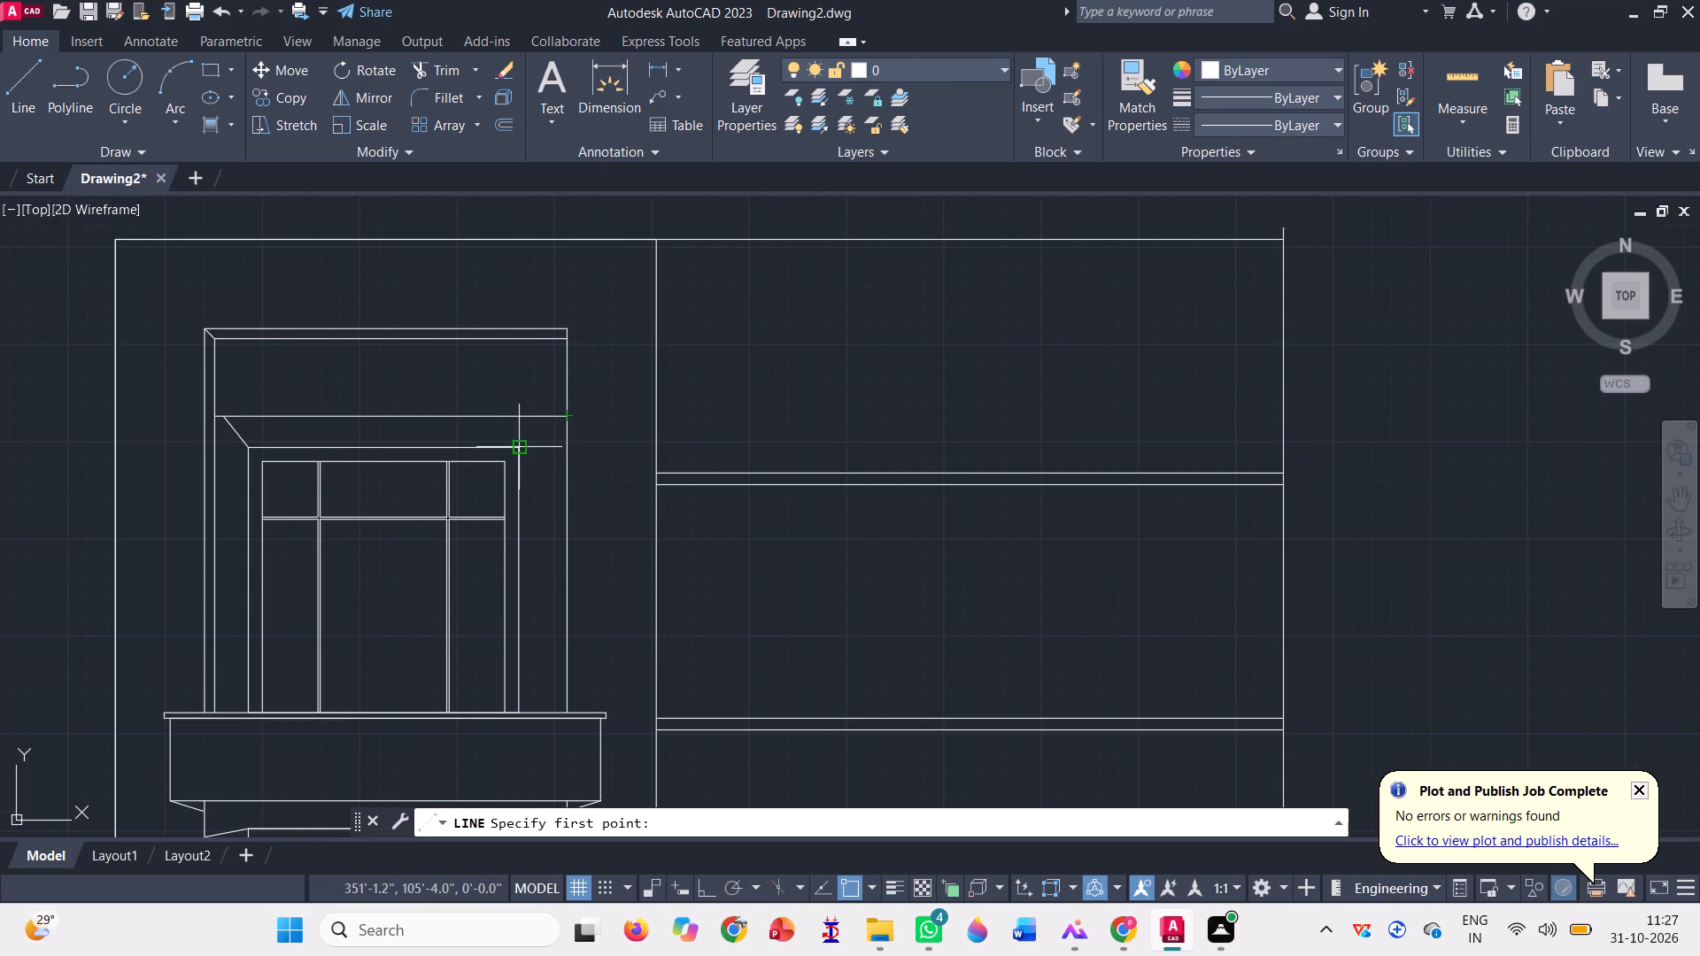
{"action": "left_click", "coordinate": [515, 448]}
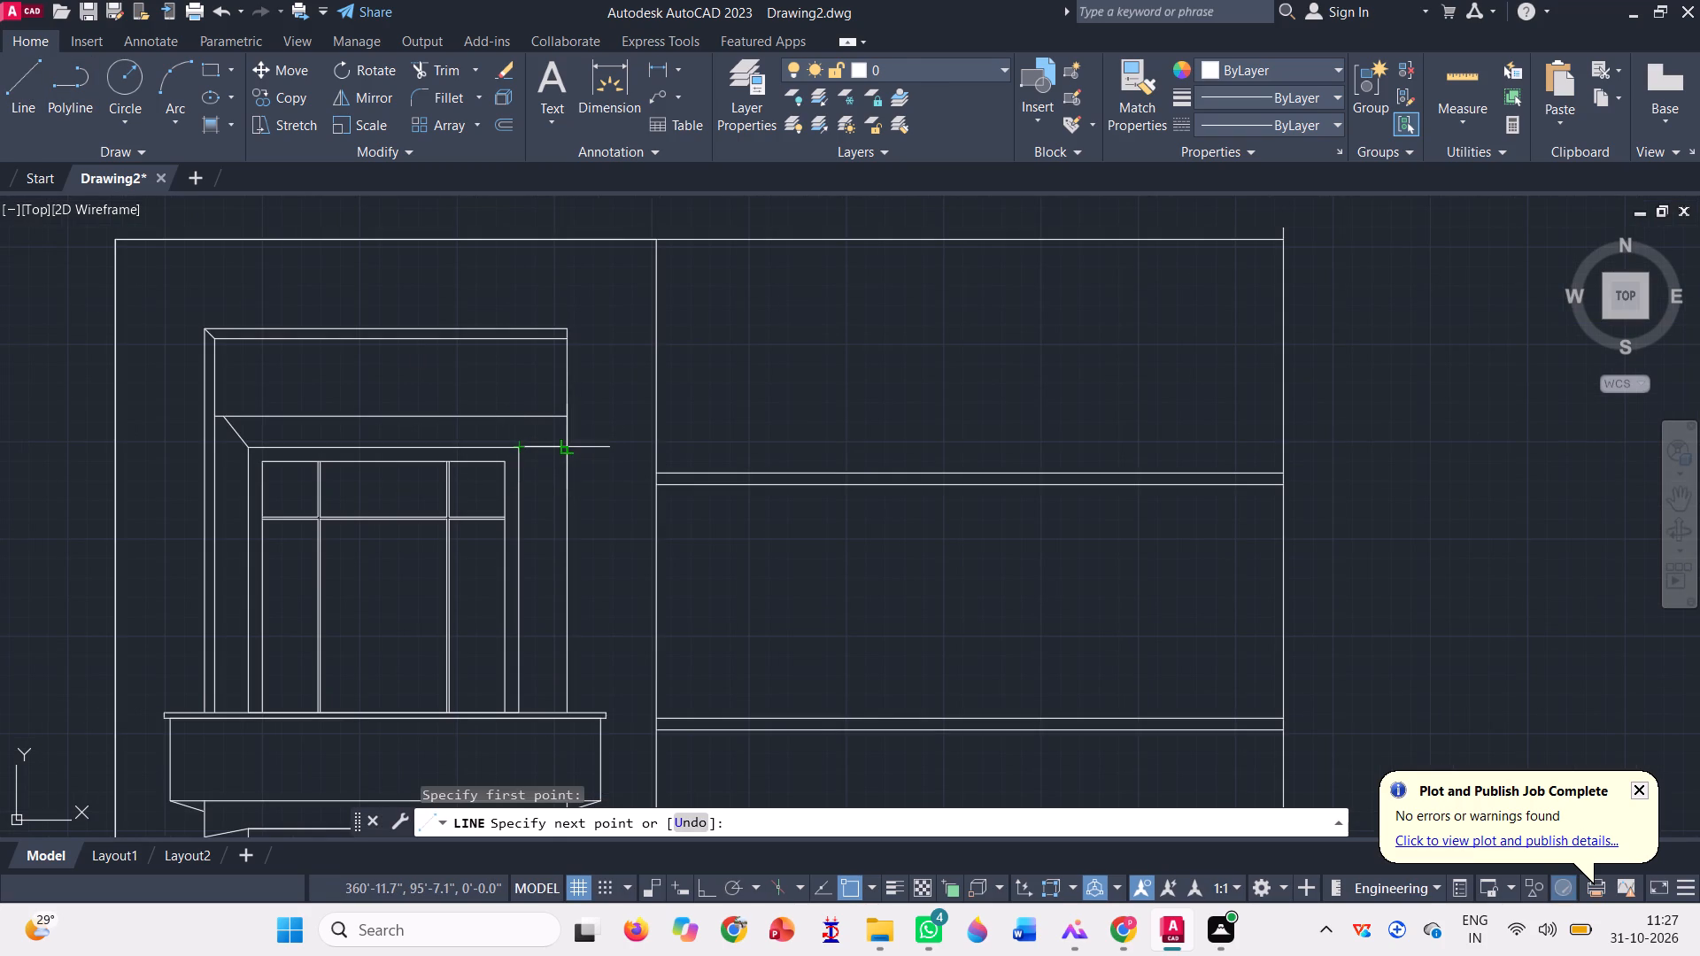
{"action": "left_click", "coordinate": [573, 447]}
{"action": "key", "text": "space"}
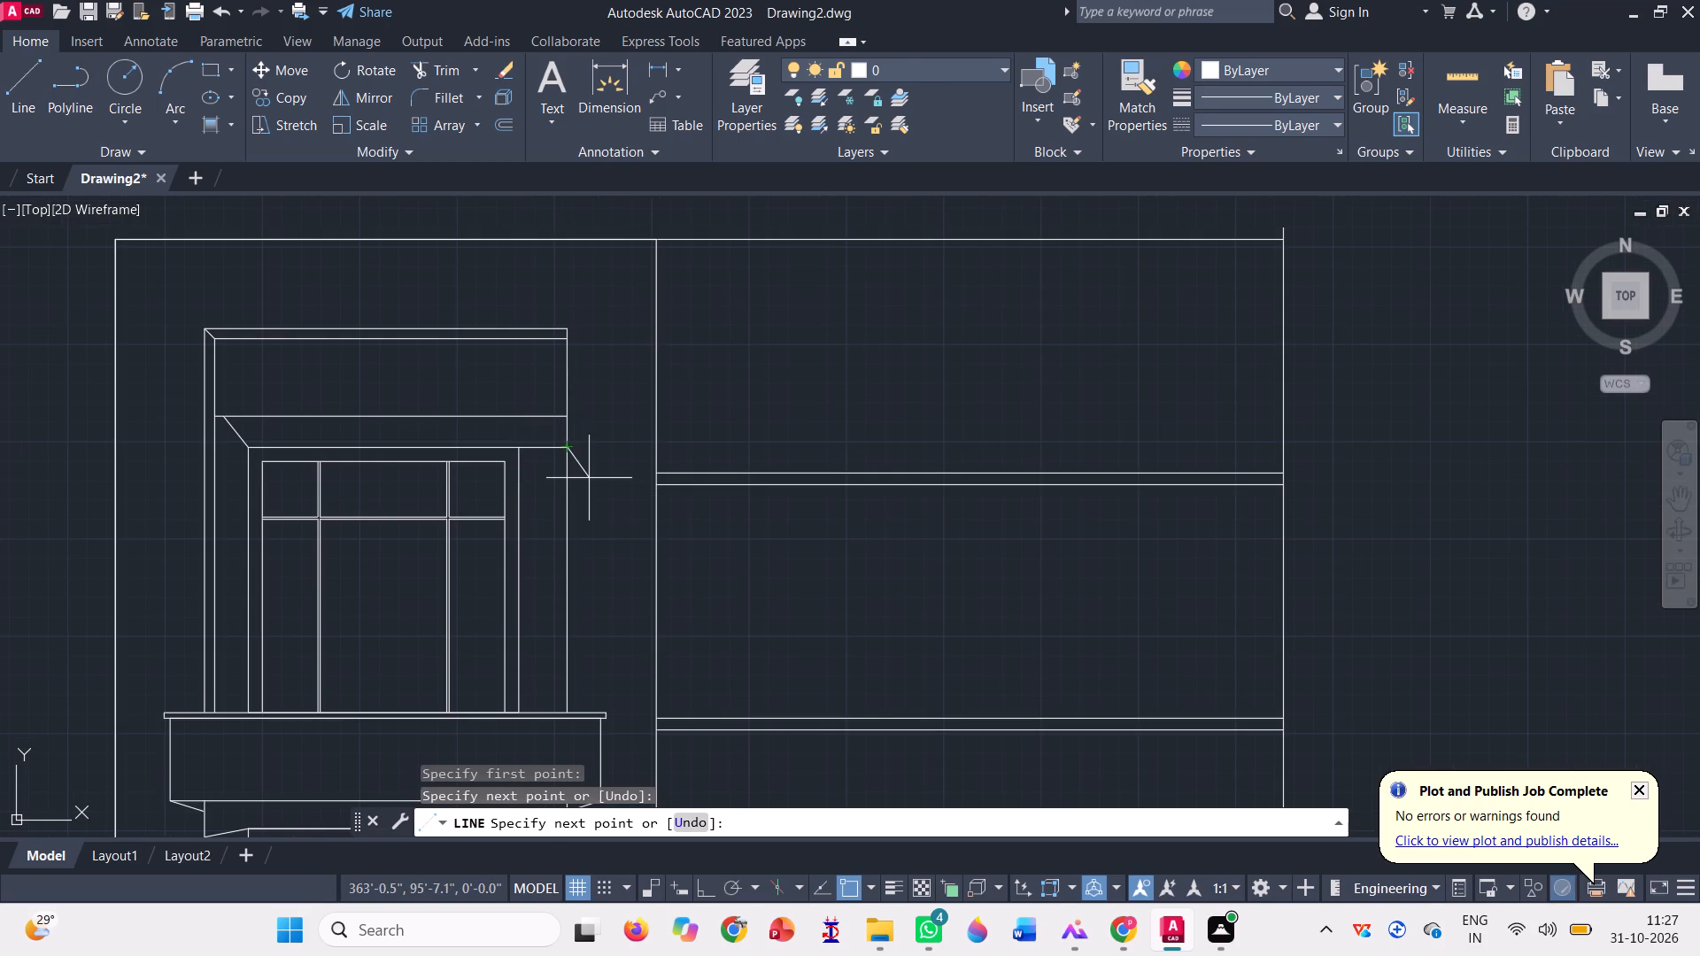
Draw a full-height rectangle about 4'-7" wide from the top of the vertical bay divider to the outline's bottom edge, right of the divider.
{"action": "scroll", "coordinate": [579, 473], "scroll_direction": "down", "scroll_amount": 1}
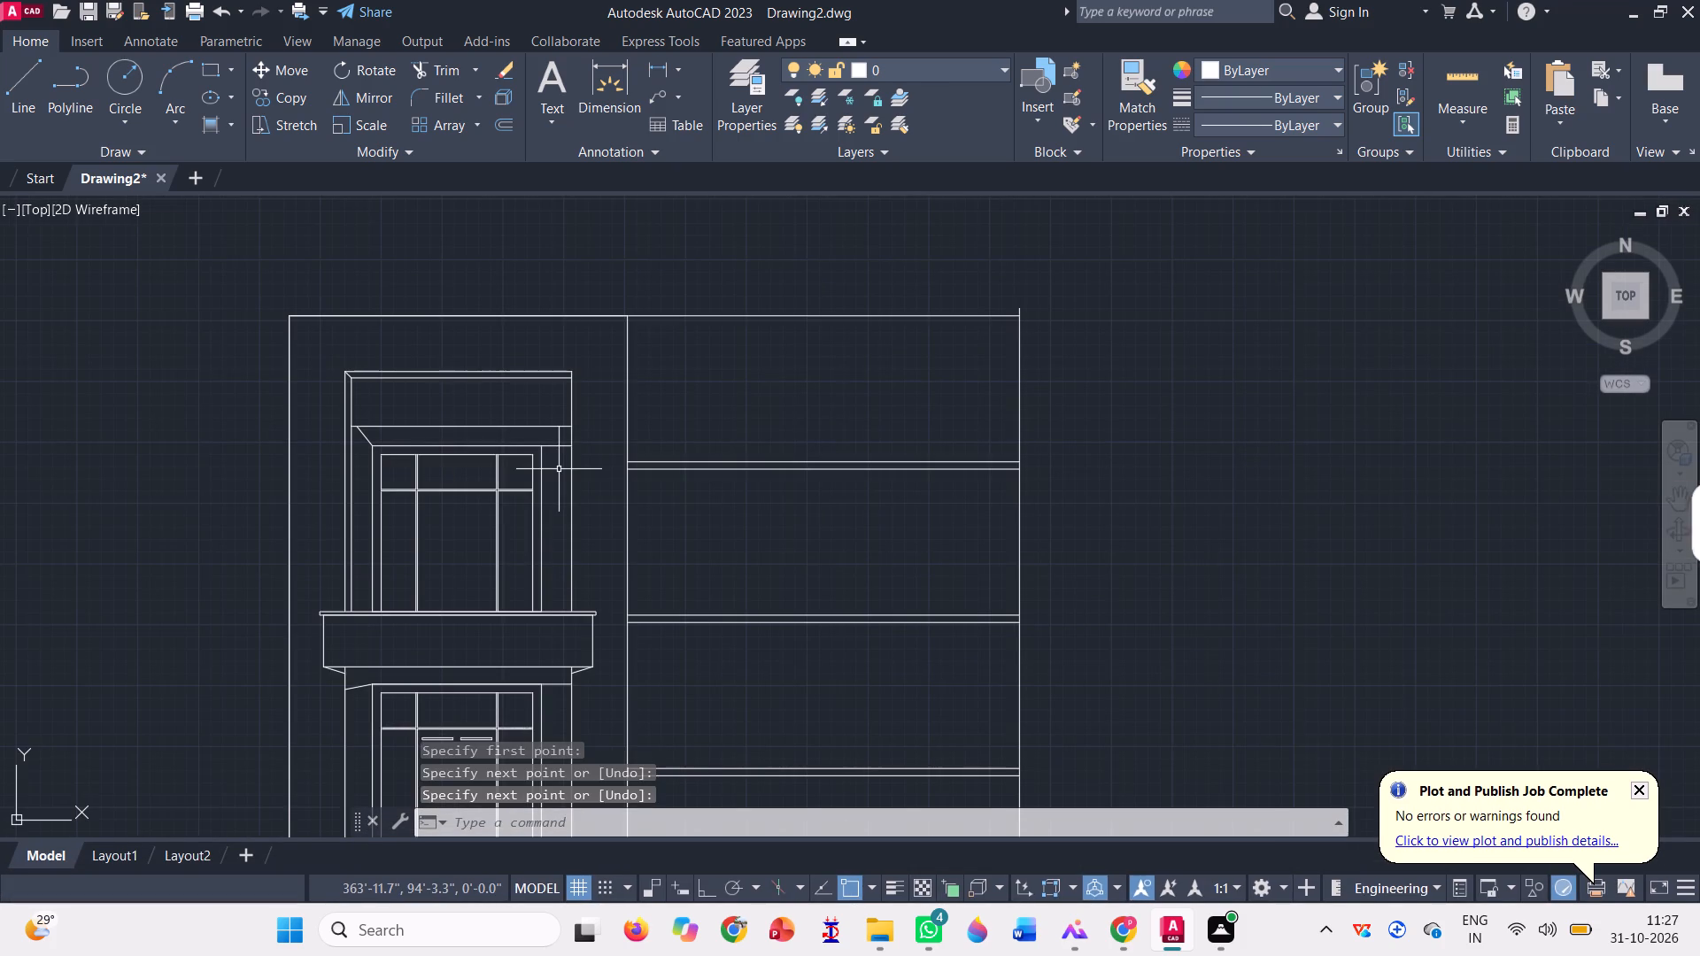
{"action": "scroll", "coordinate": [559, 469], "scroll_direction": "down", "scroll_amount": 1}
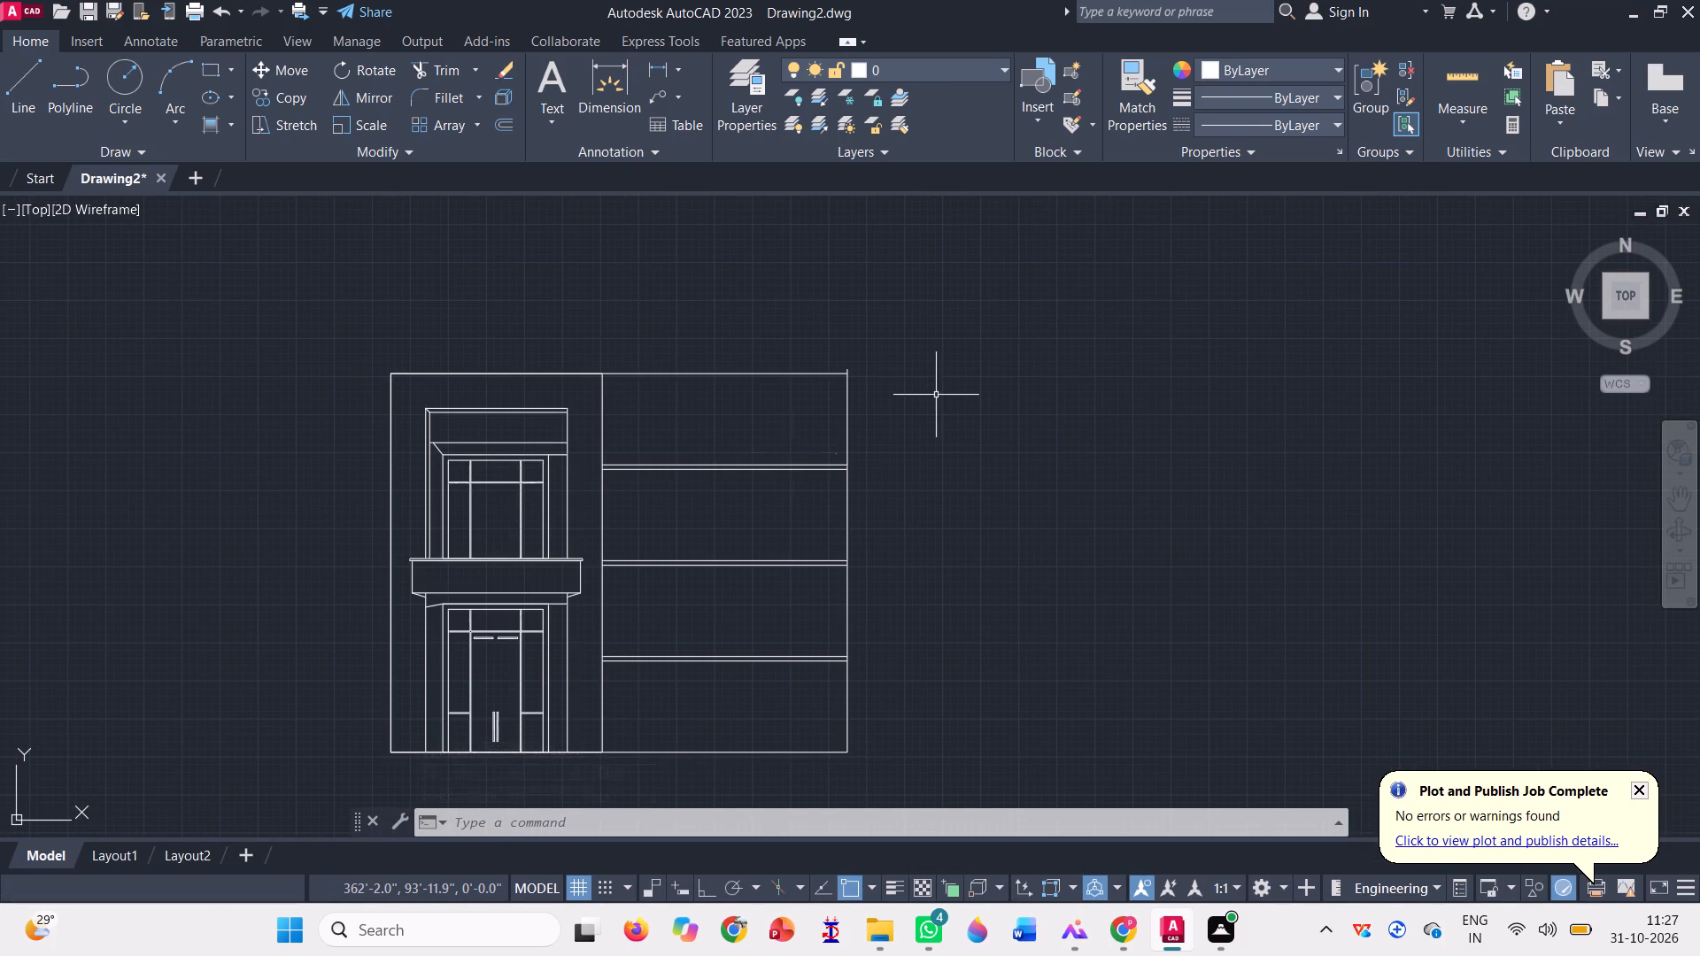
{"action": "scroll", "coordinate": [732, 412], "scroll_direction": "down", "scroll_amount": 1}
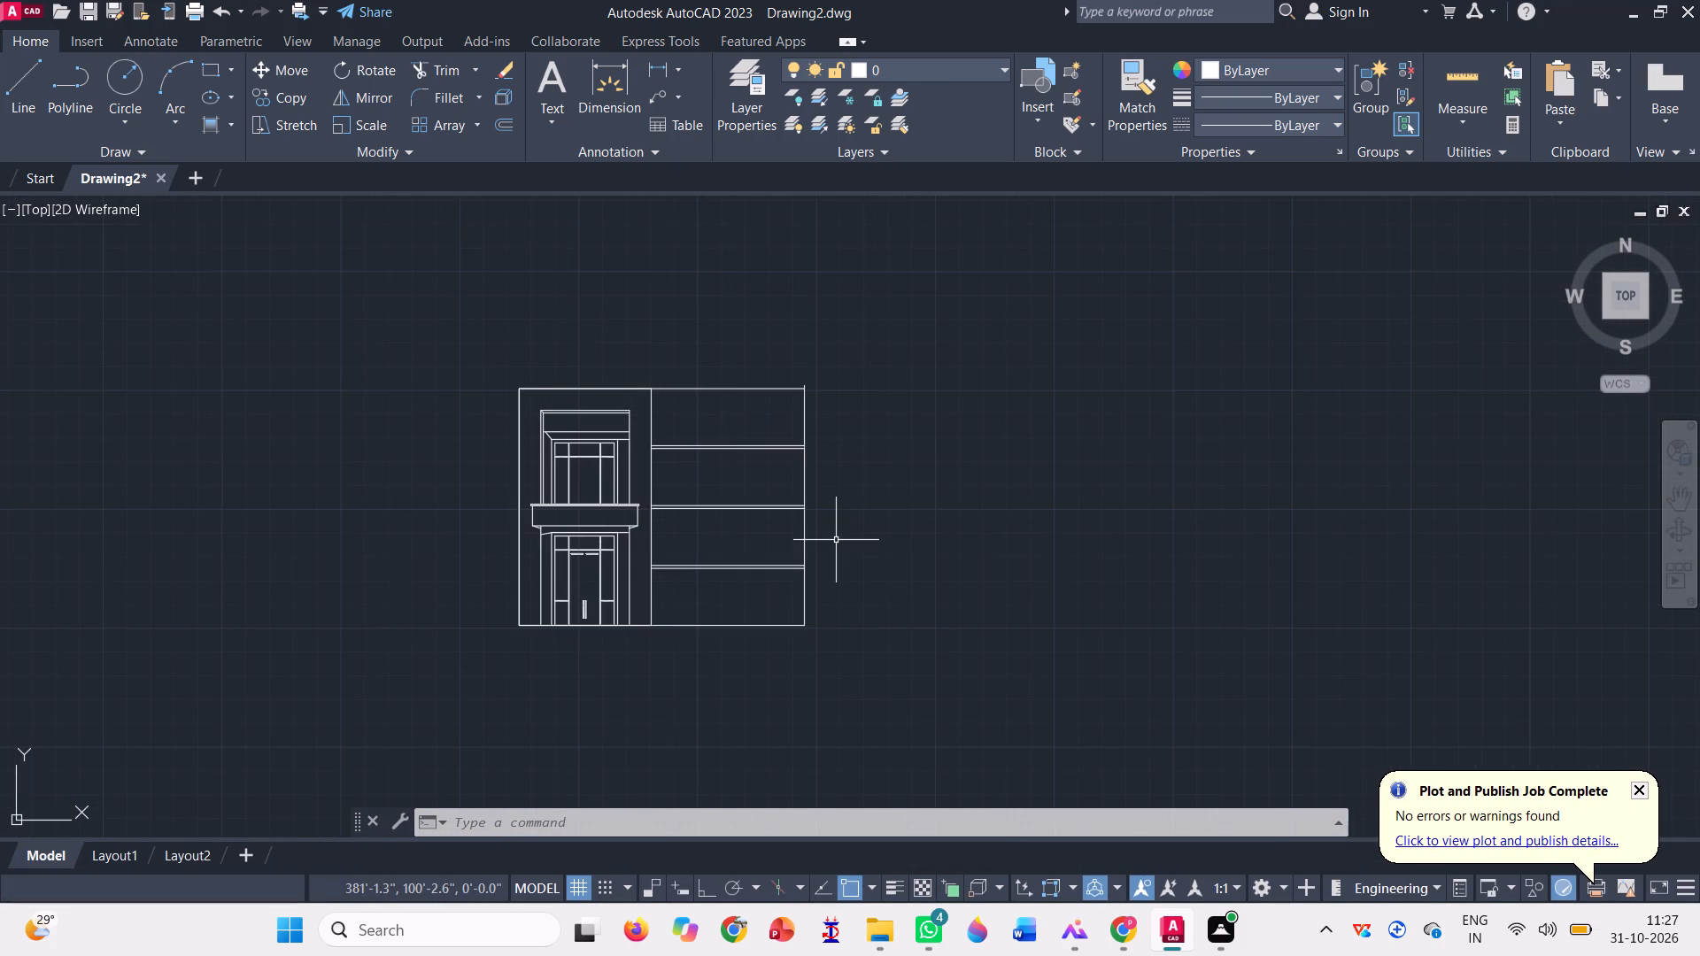
{"action": "scroll", "coordinate": [837, 544], "scroll_direction": "up", "scroll_amount": 1}
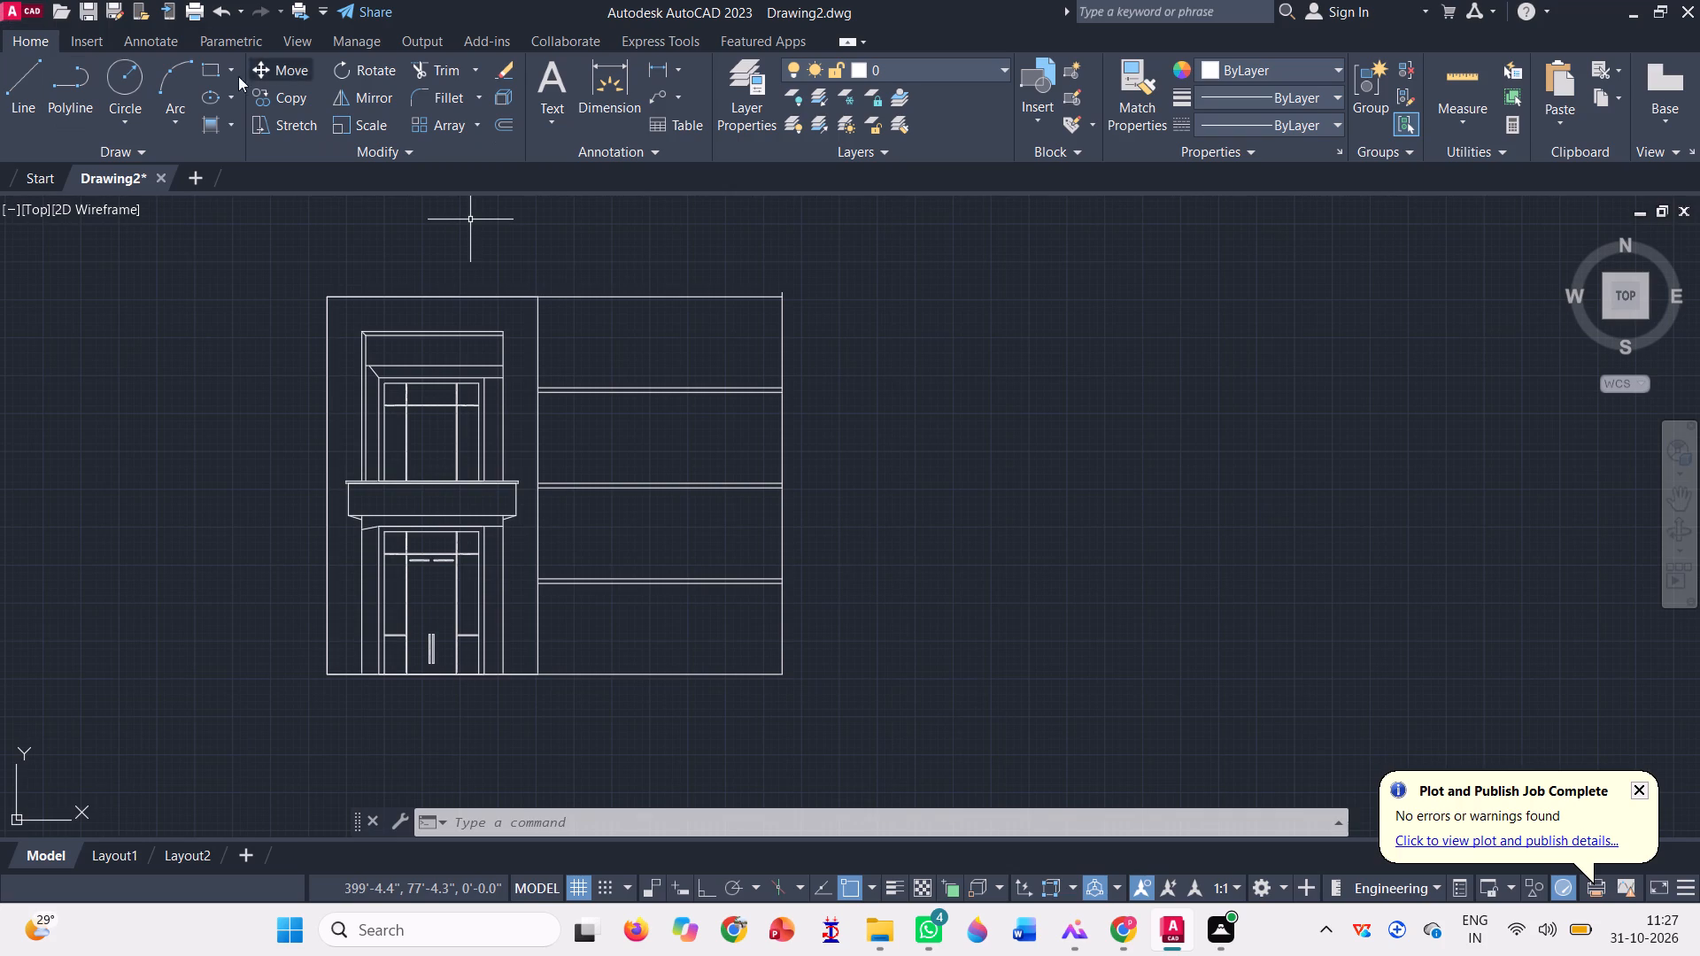
{"action": "left_click", "coordinate": [212, 73]}
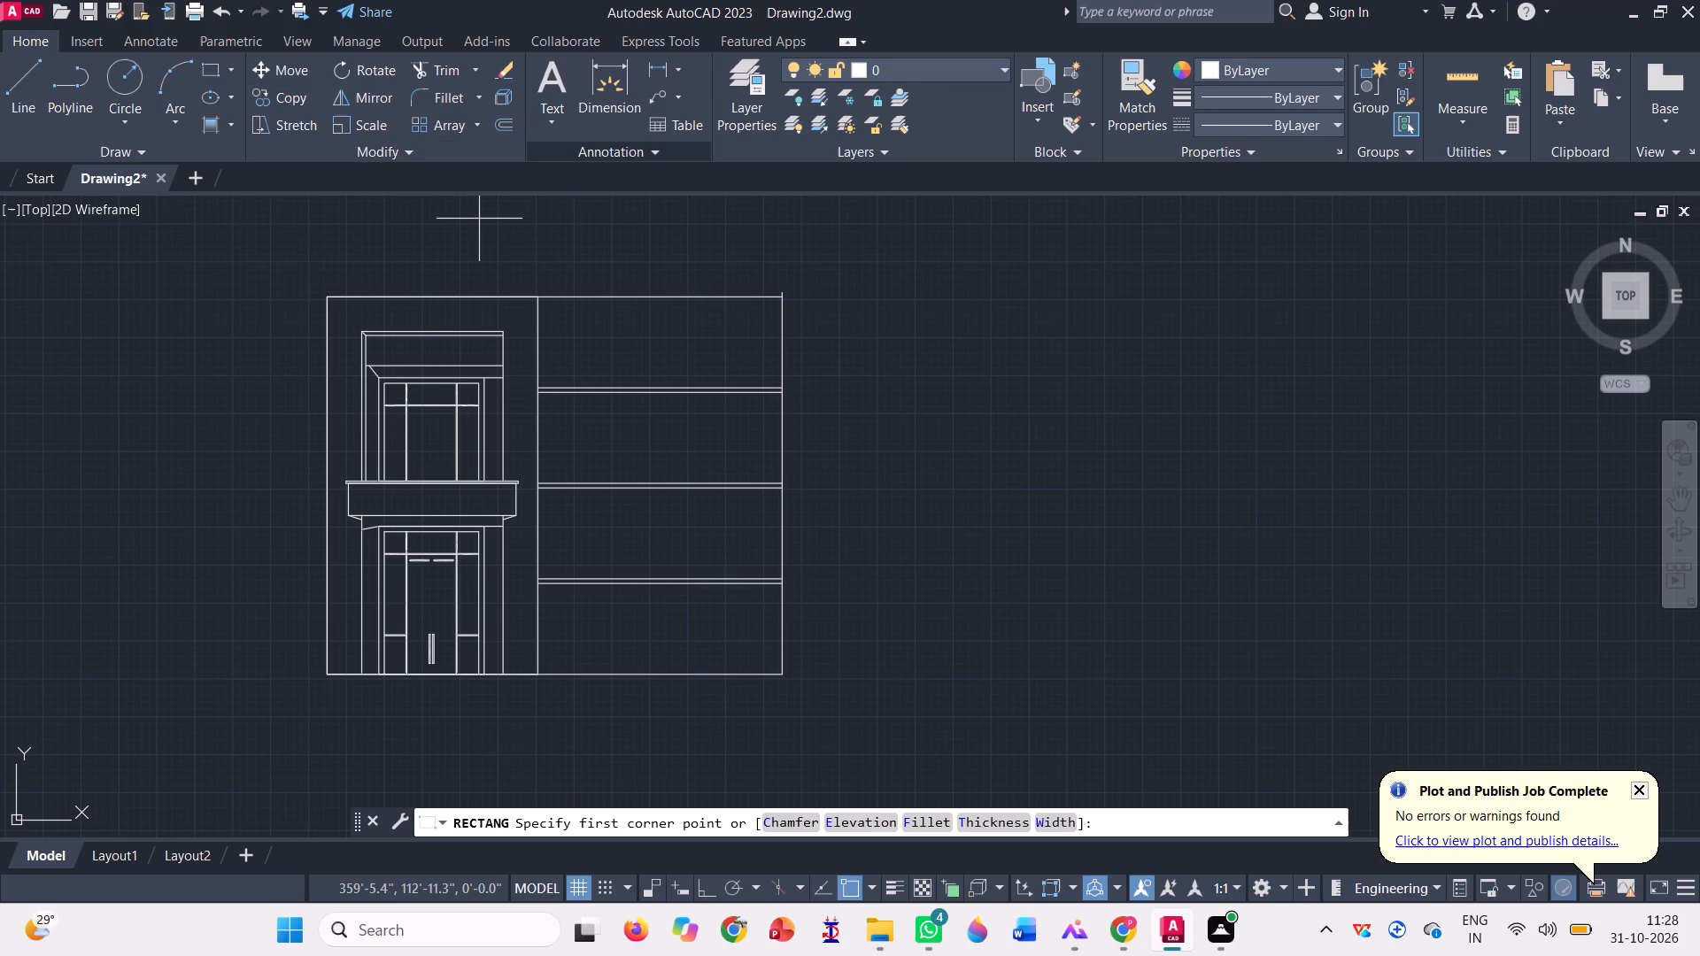
{"action": "left_click", "coordinate": [533, 297]}
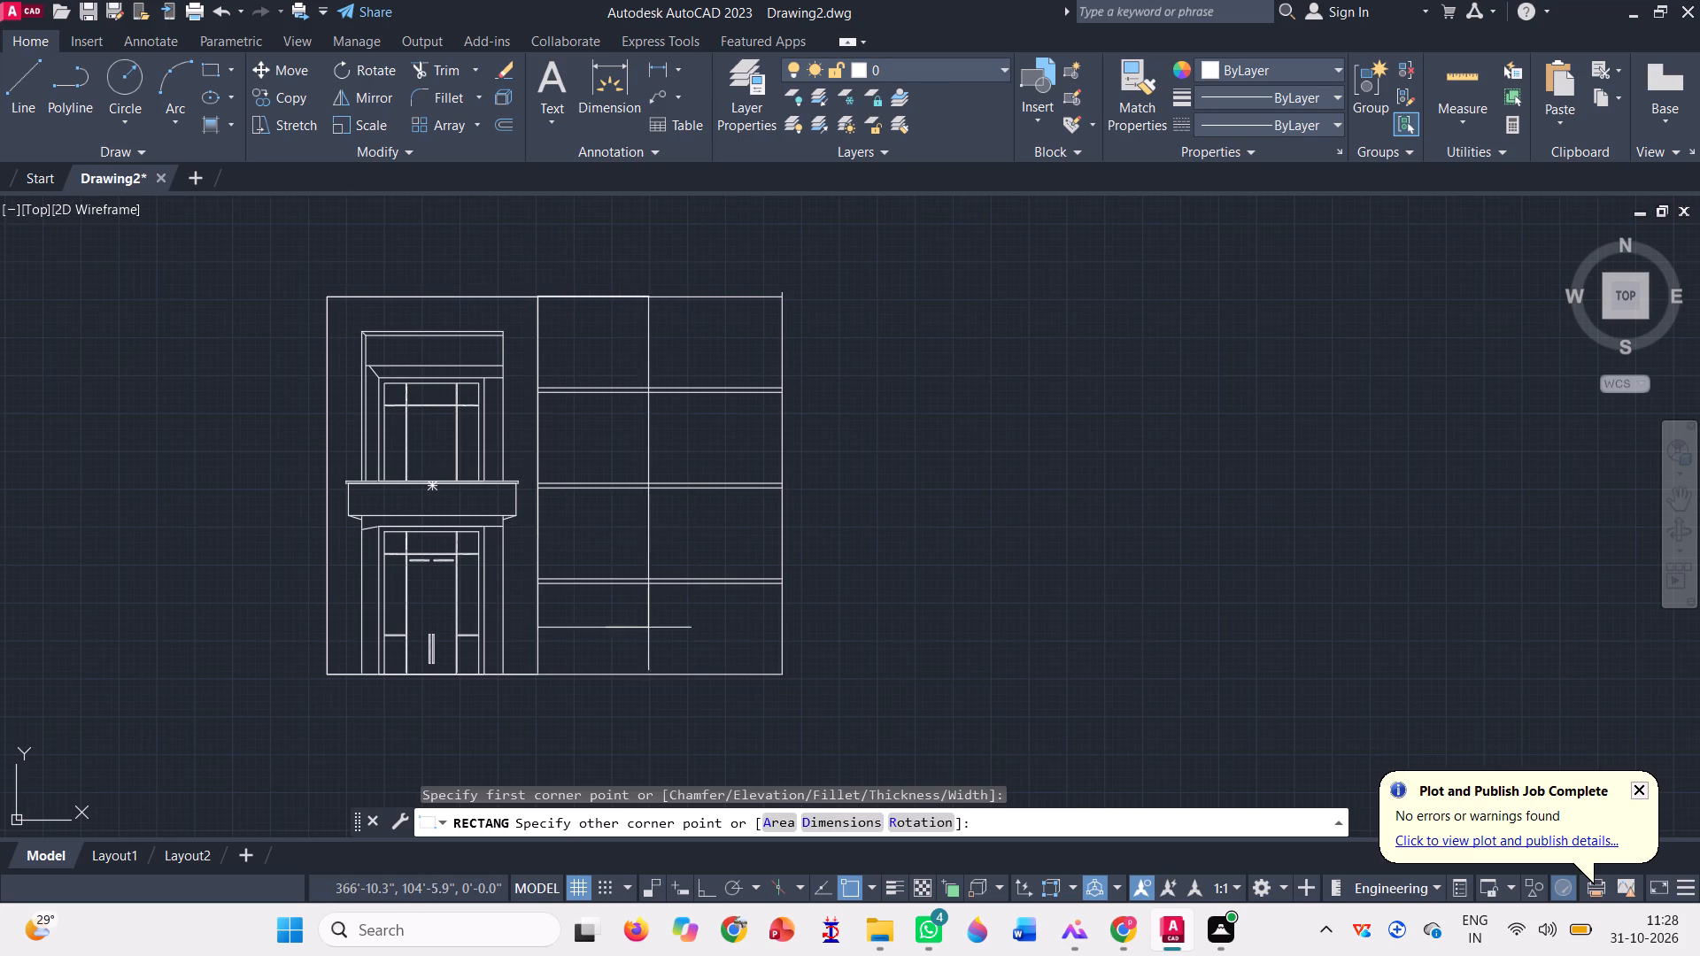
{"action": "left_click", "coordinate": [579, 676]}
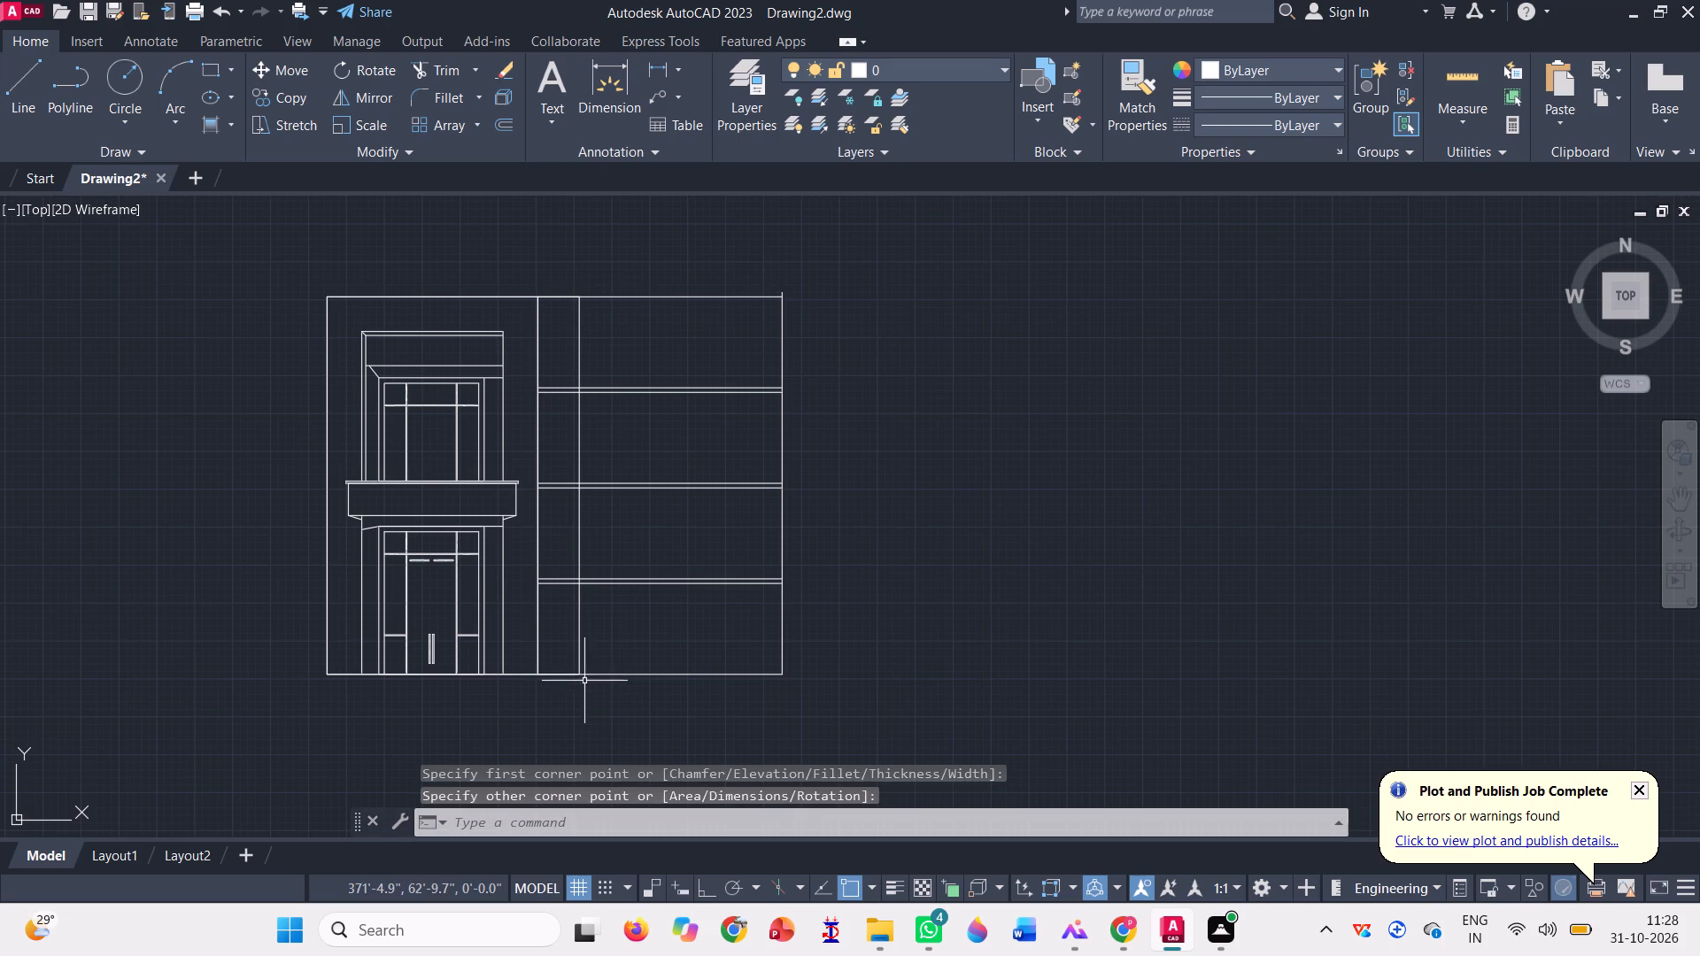
Draw an adjoining rectangle from the narrow rectangle's bottom-right corner, about 10'-5" wide and 42'-10" tall, rising slightly above the outline's top edge.
{"action": "left_click", "coordinate": [207, 71]}
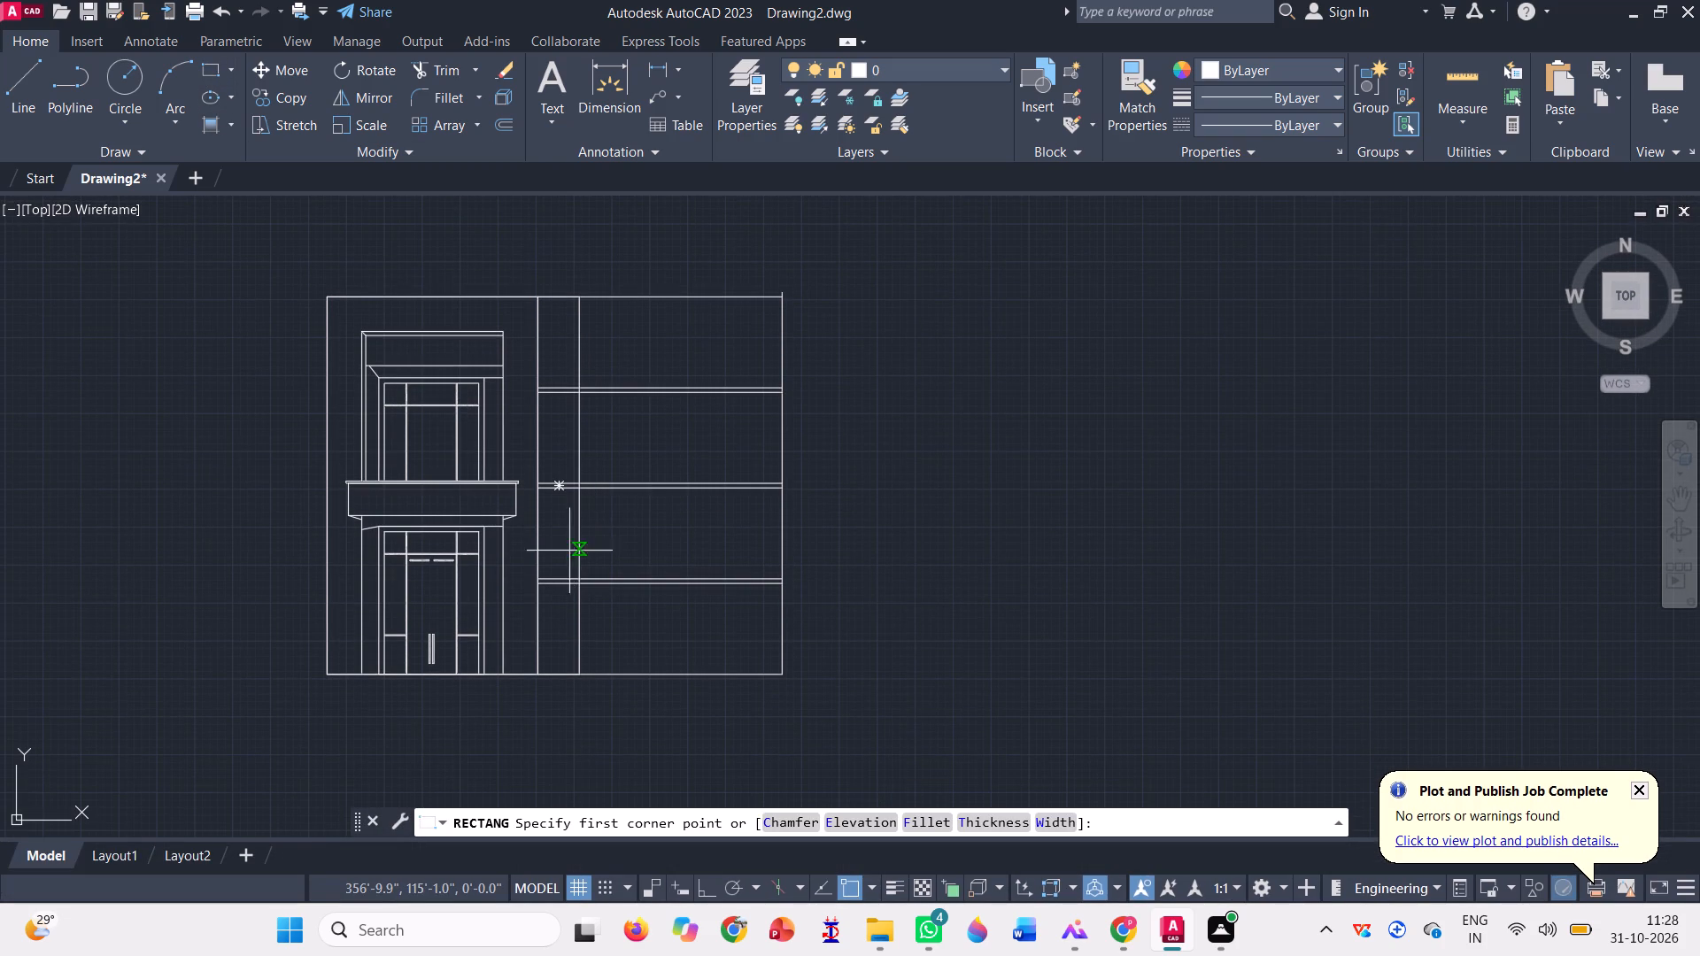
{"action": "left_click", "coordinate": [579, 669]}
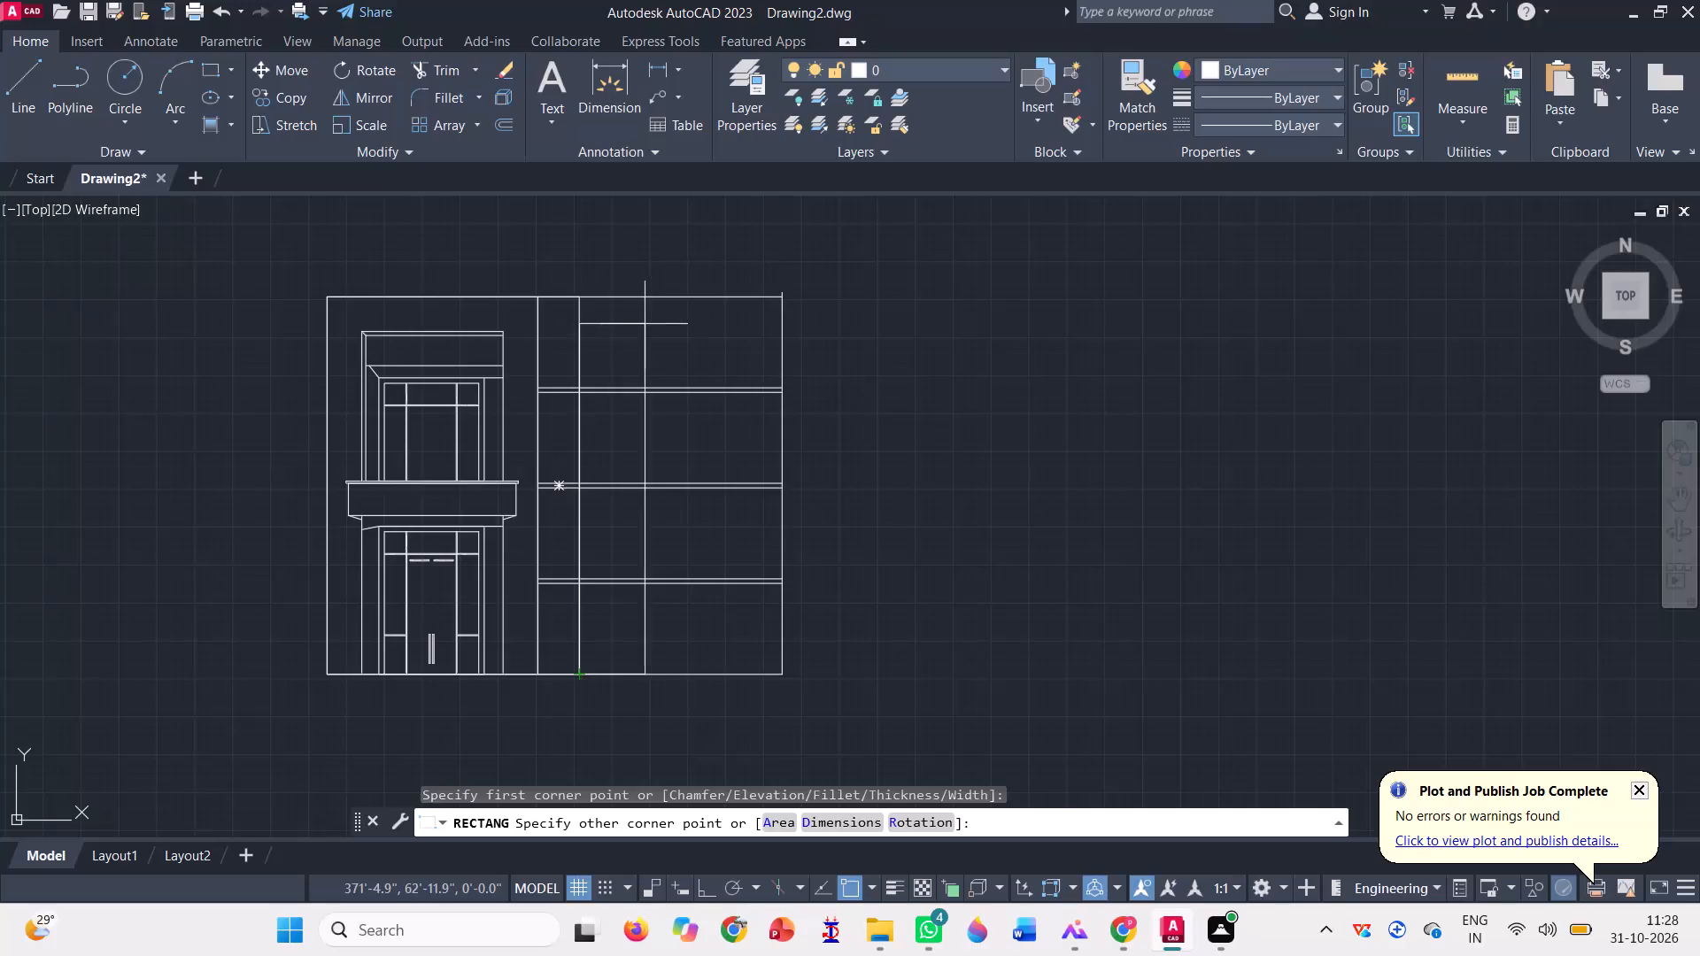
{"action": "scroll", "coordinate": [671, 285], "scroll_direction": "up", "scroll_amount": 1}
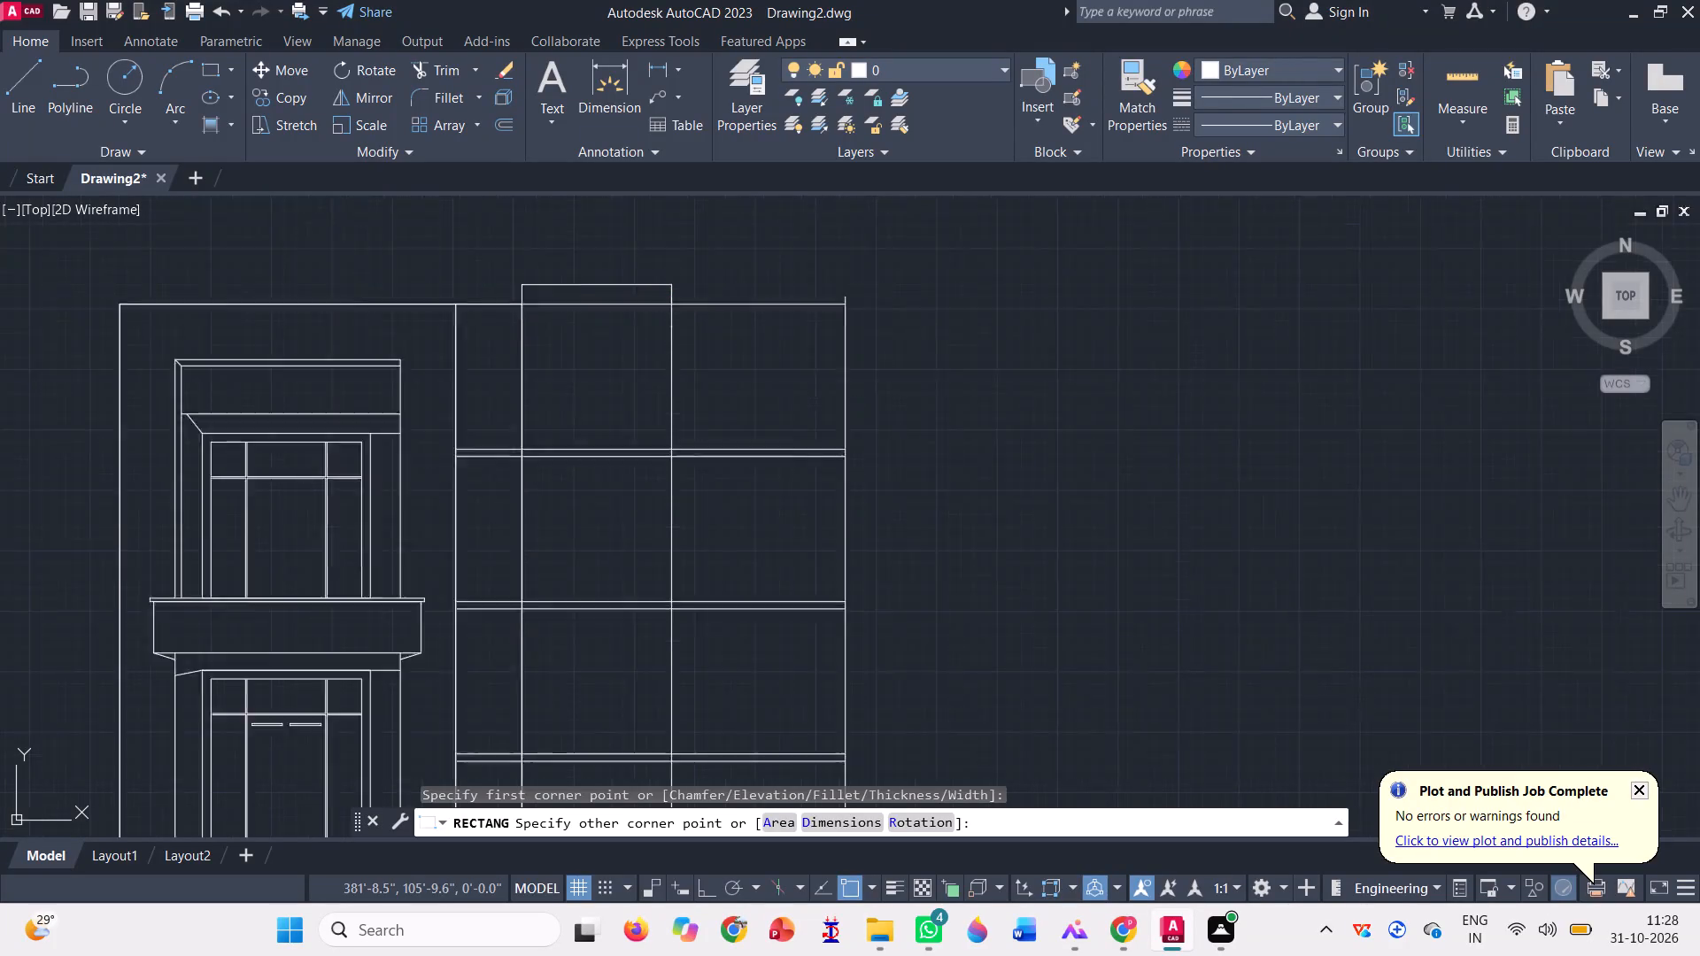
{"action": "scroll", "coordinate": [671, 285], "scroll_direction": "up", "scroll_amount": 1}
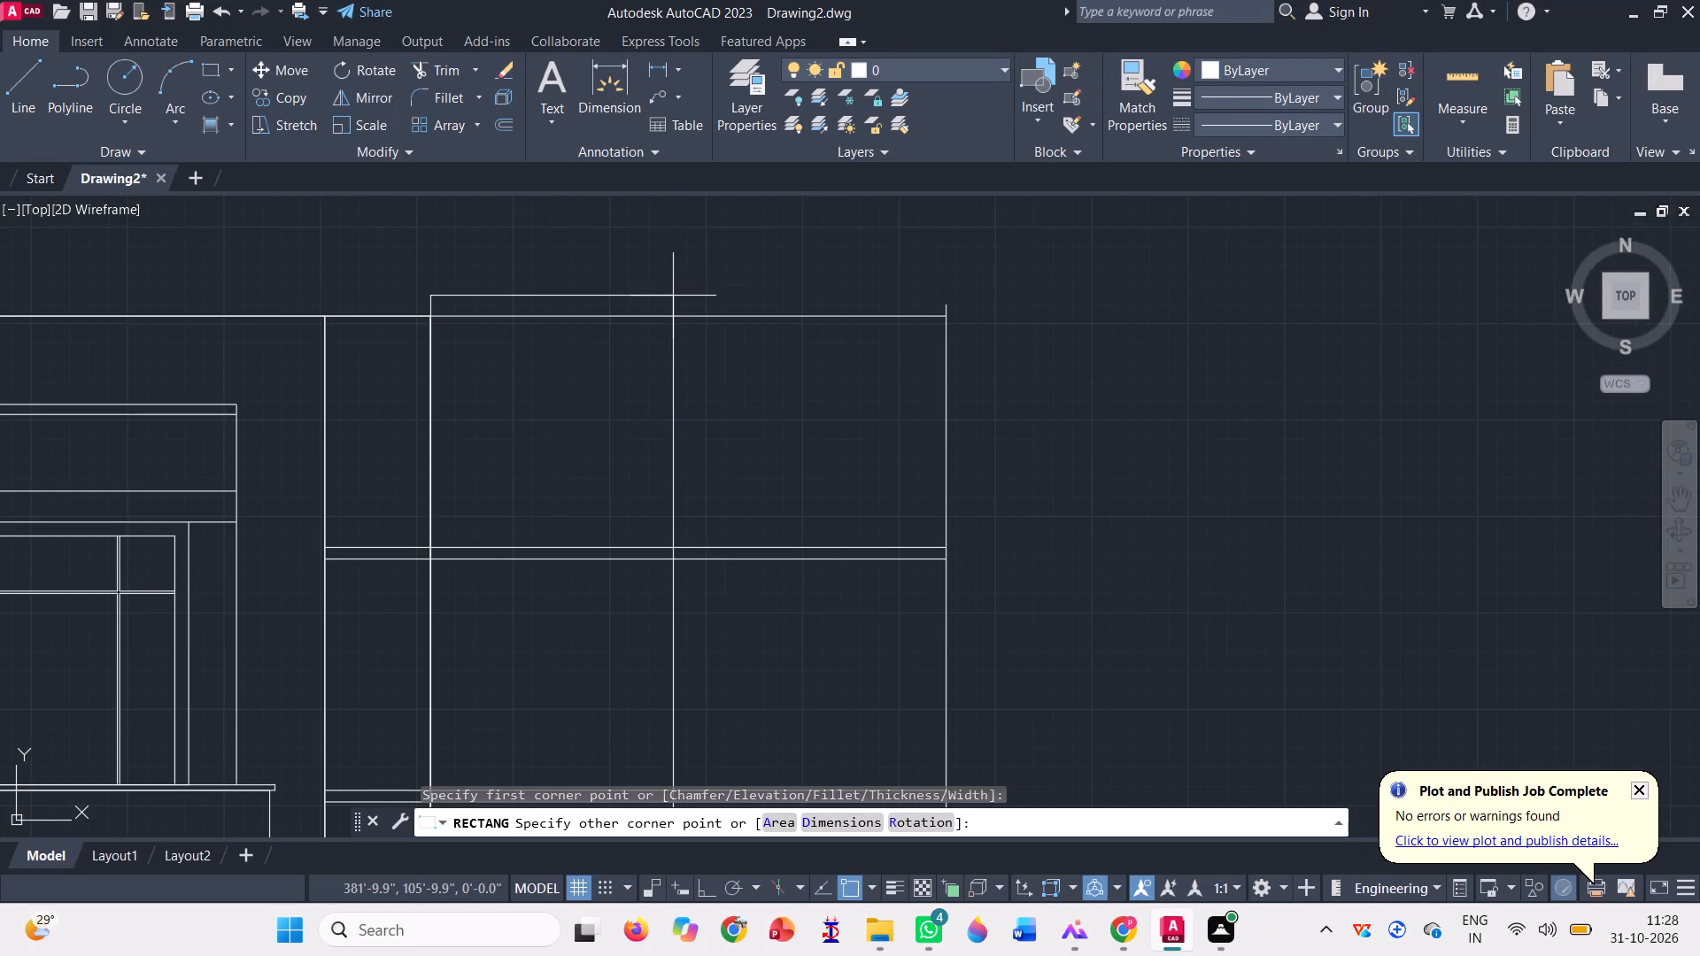
{"action": "left_click", "coordinate": [672, 294]}
Trim the outline's top edge where it passes inside the tall rectangle.
{"action": "scroll", "coordinate": [646, 325], "scroll_direction": "down", "scroll_amount": 2}
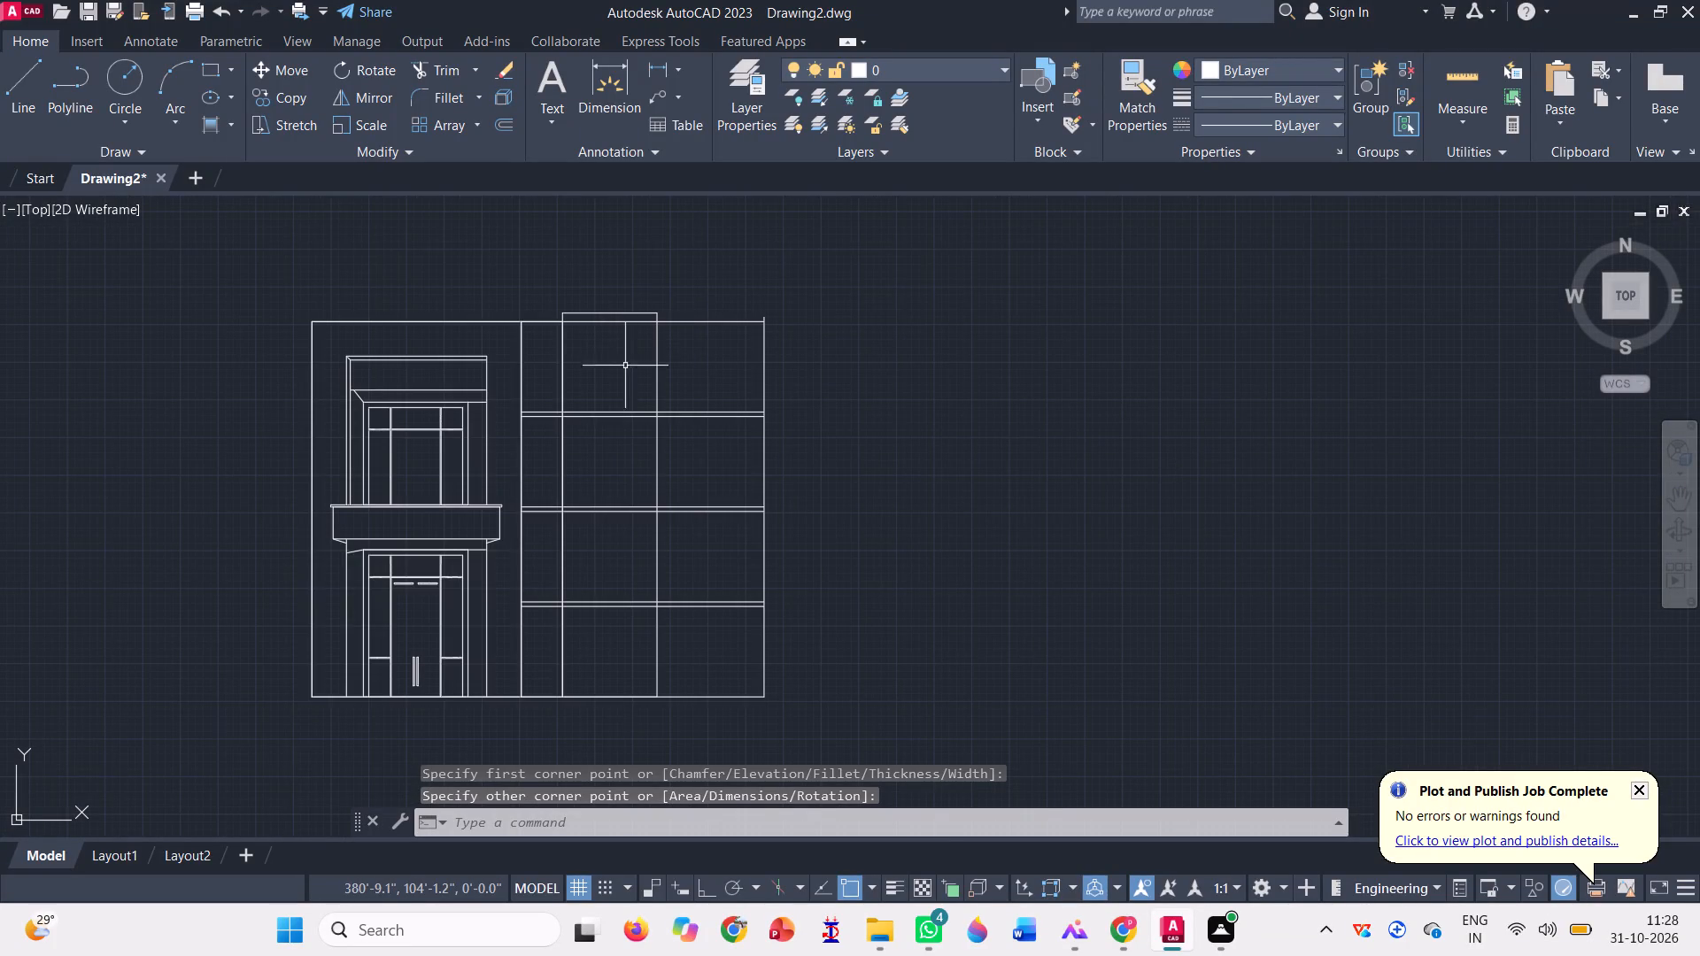
{"action": "left_click", "coordinate": [443, 68]}
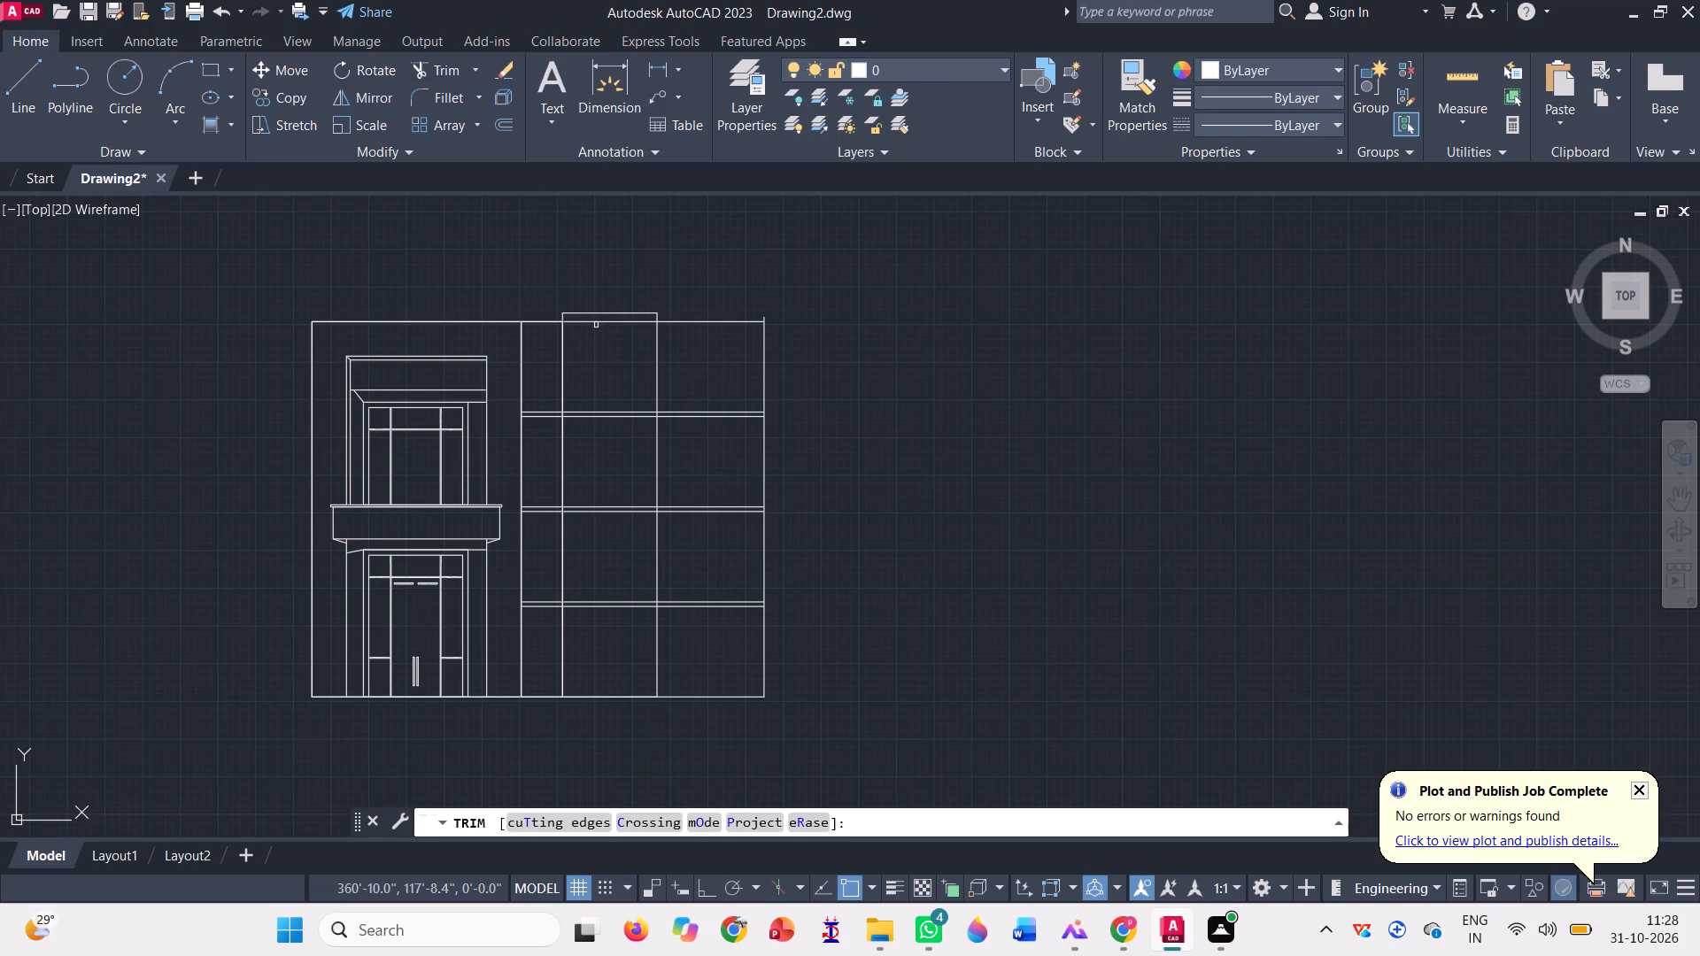
{"action": "left_click", "coordinate": [596, 325]}
{"action": "left_click", "coordinate": [596, 319]}
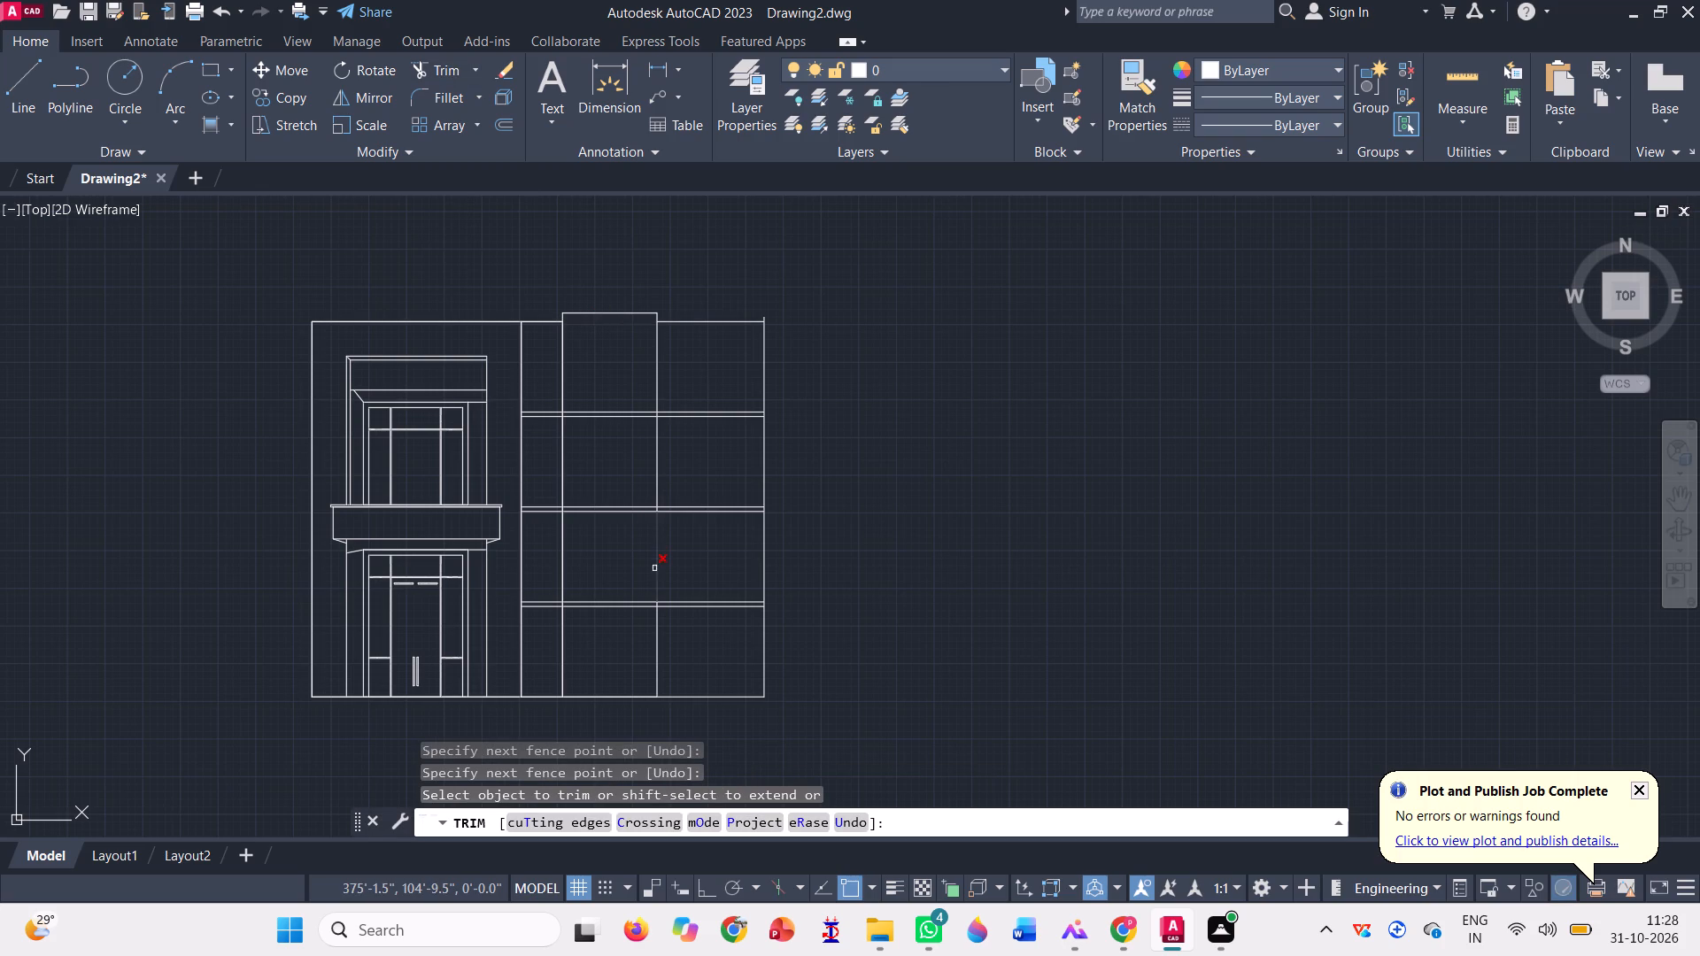
Trim away the three pairs of horizontal strip lines inside the tall rectangle and in the bays on both its sides.
{"action": "left_click", "coordinate": [616, 636]}
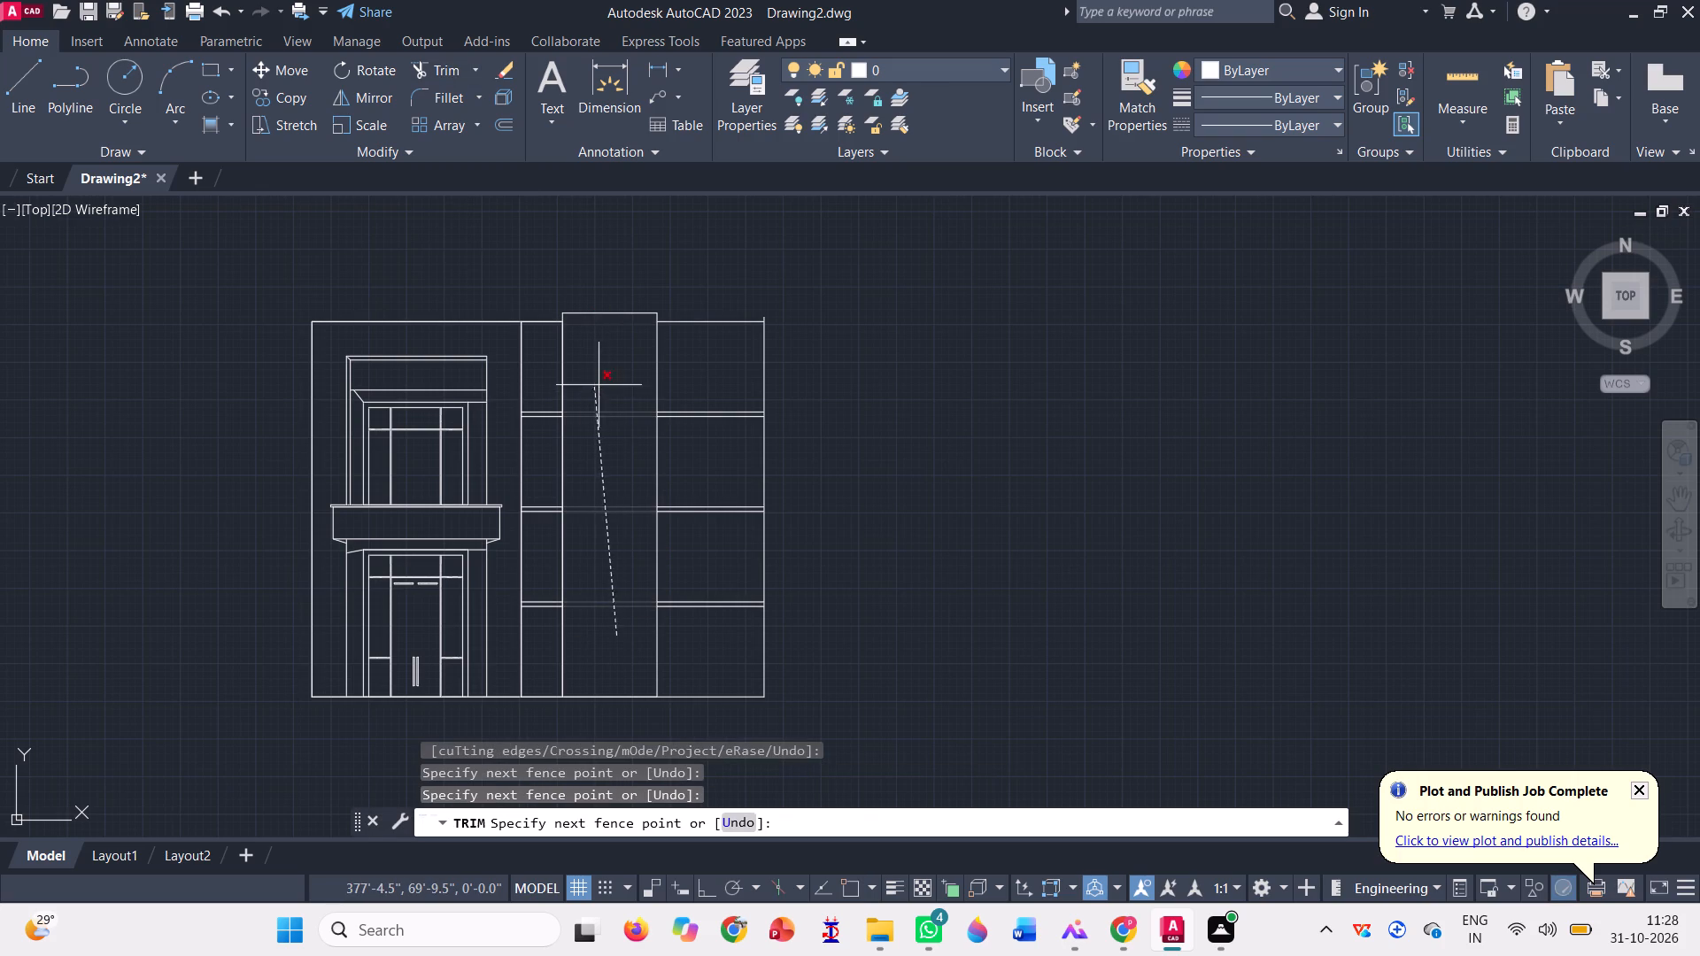
{"action": "left_click", "coordinate": [607, 382]}
{"action": "scroll", "coordinate": [537, 584], "scroll_direction": "up", "scroll_amount": 1}
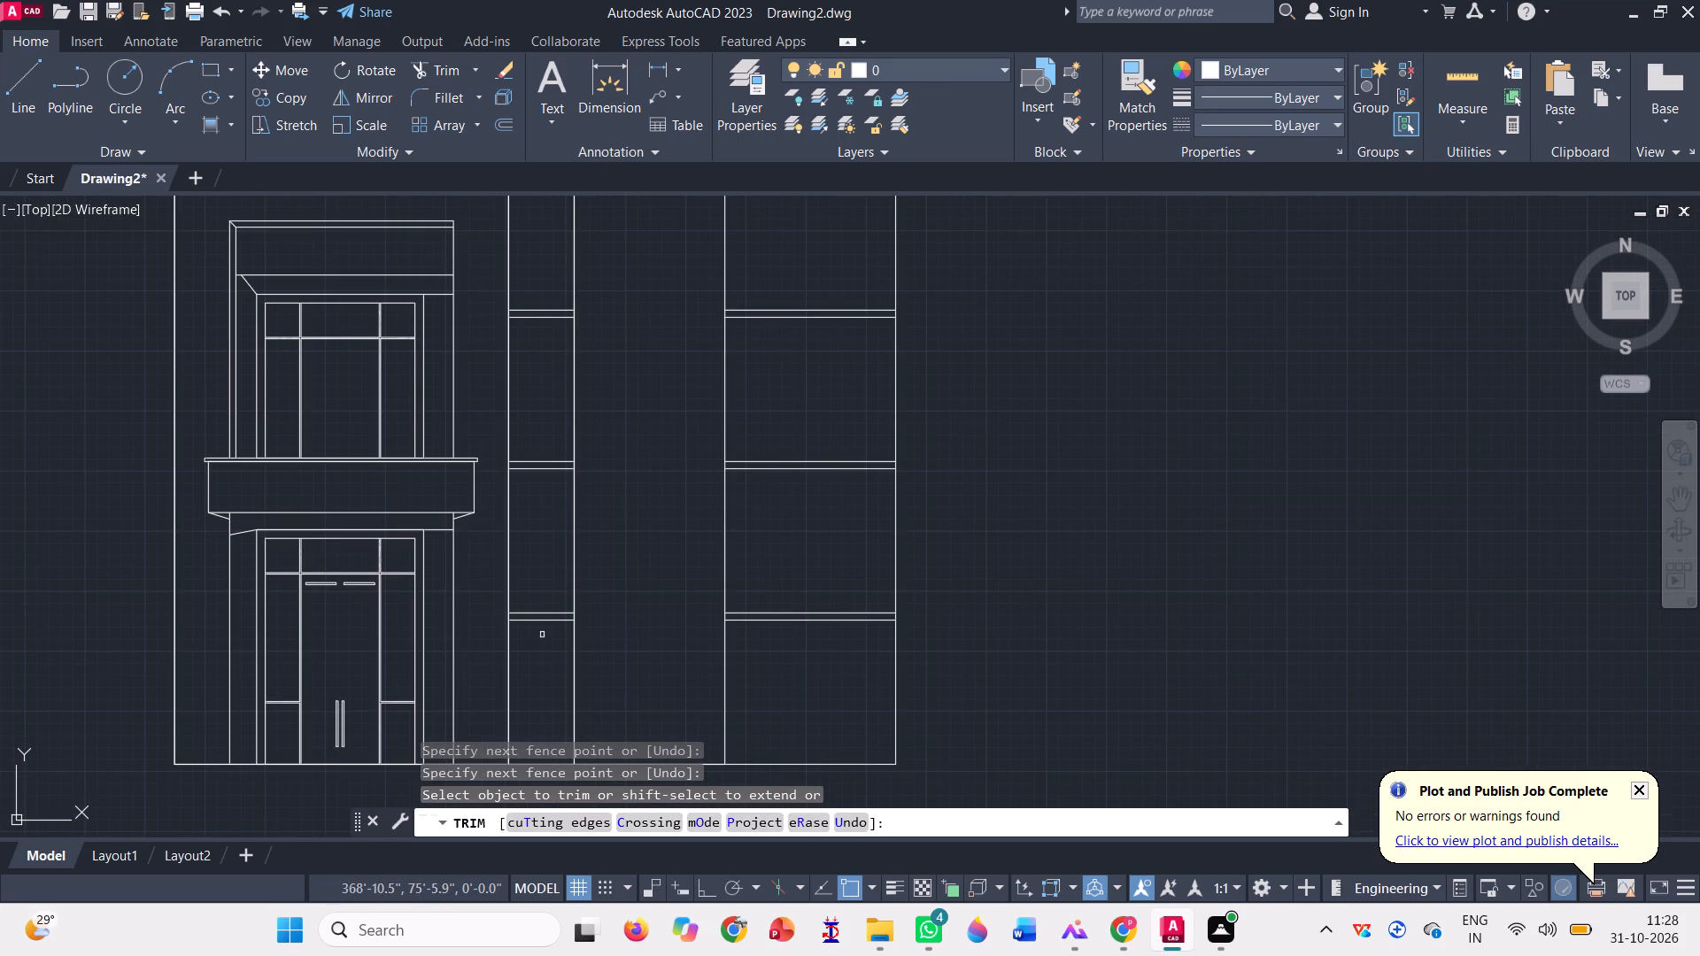
{"action": "left_click", "coordinate": [539, 658]}
{"action": "scroll", "coordinate": [515, 393], "scroll_direction": "down", "scroll_amount": 1}
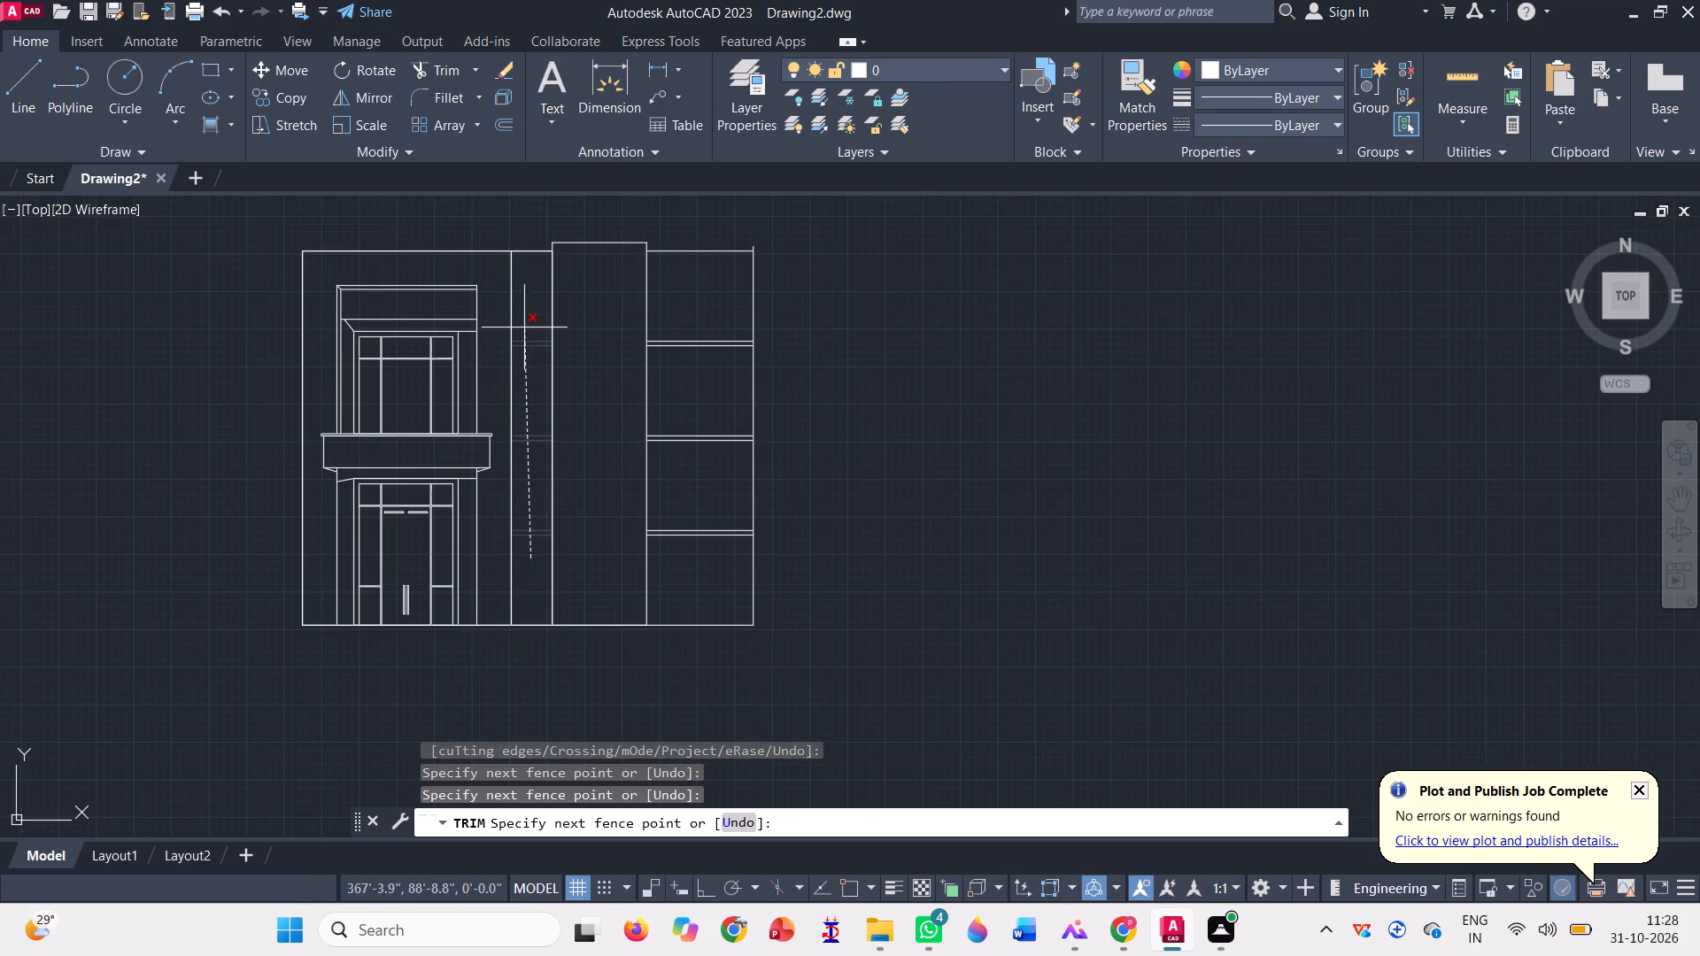
{"action": "left_click", "coordinate": [529, 325]}
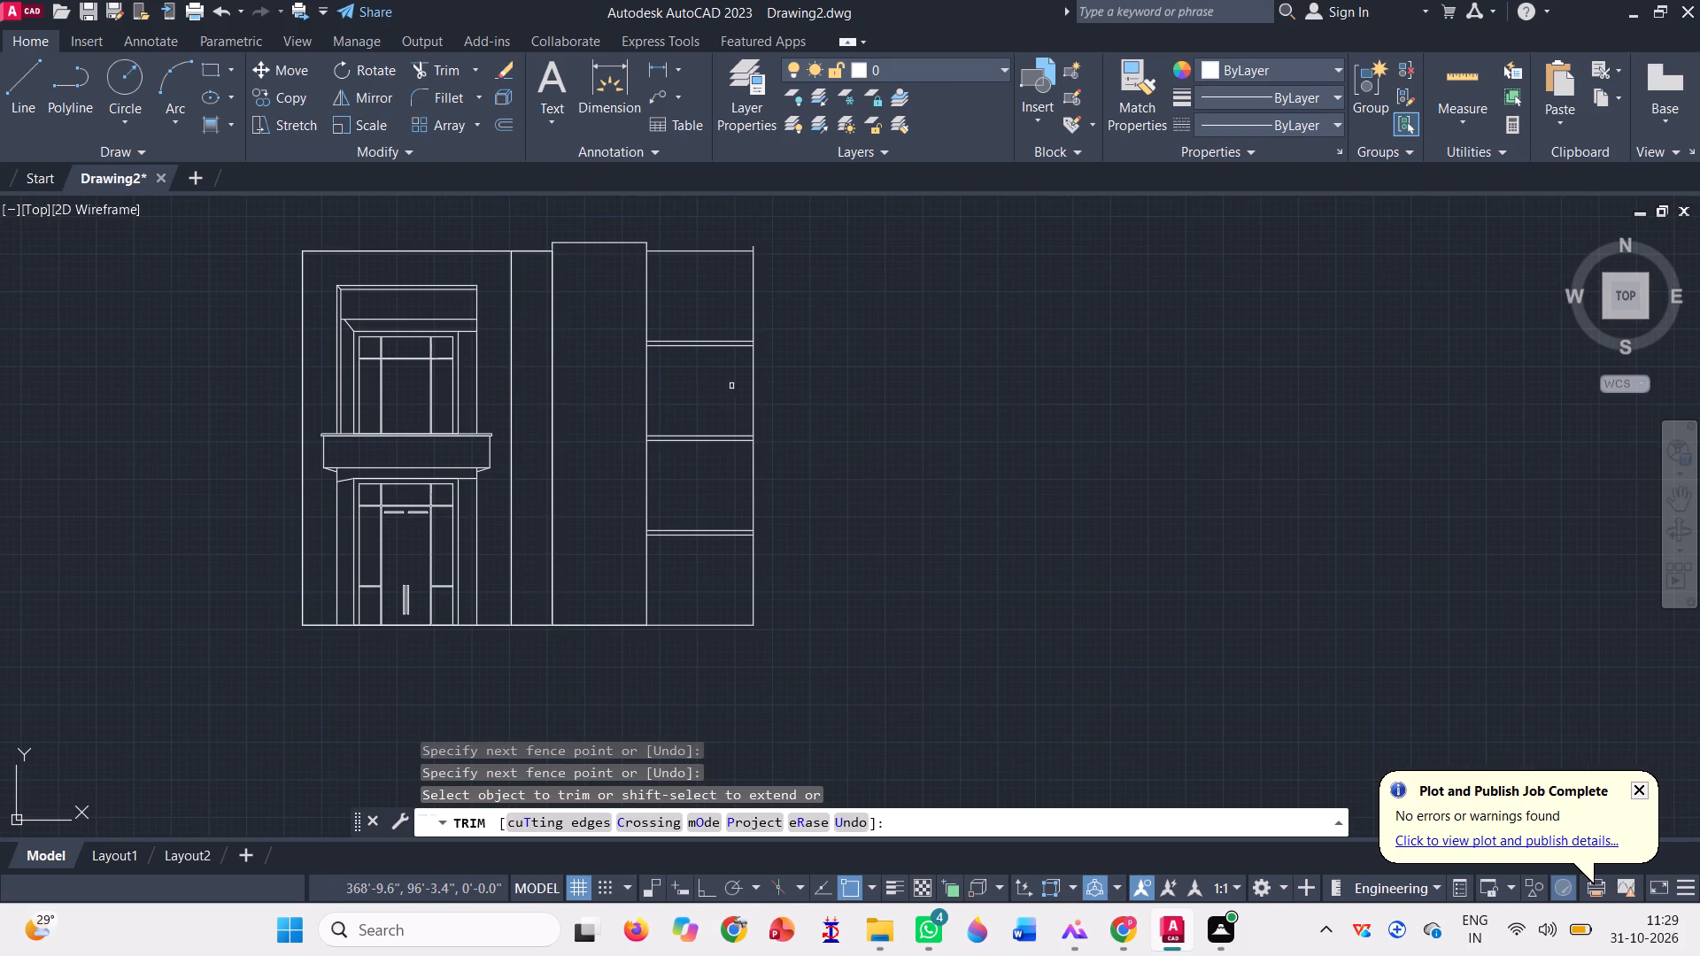
{"action": "left_click", "coordinate": [726, 315]}
{"action": "left_click", "coordinate": [729, 542]}
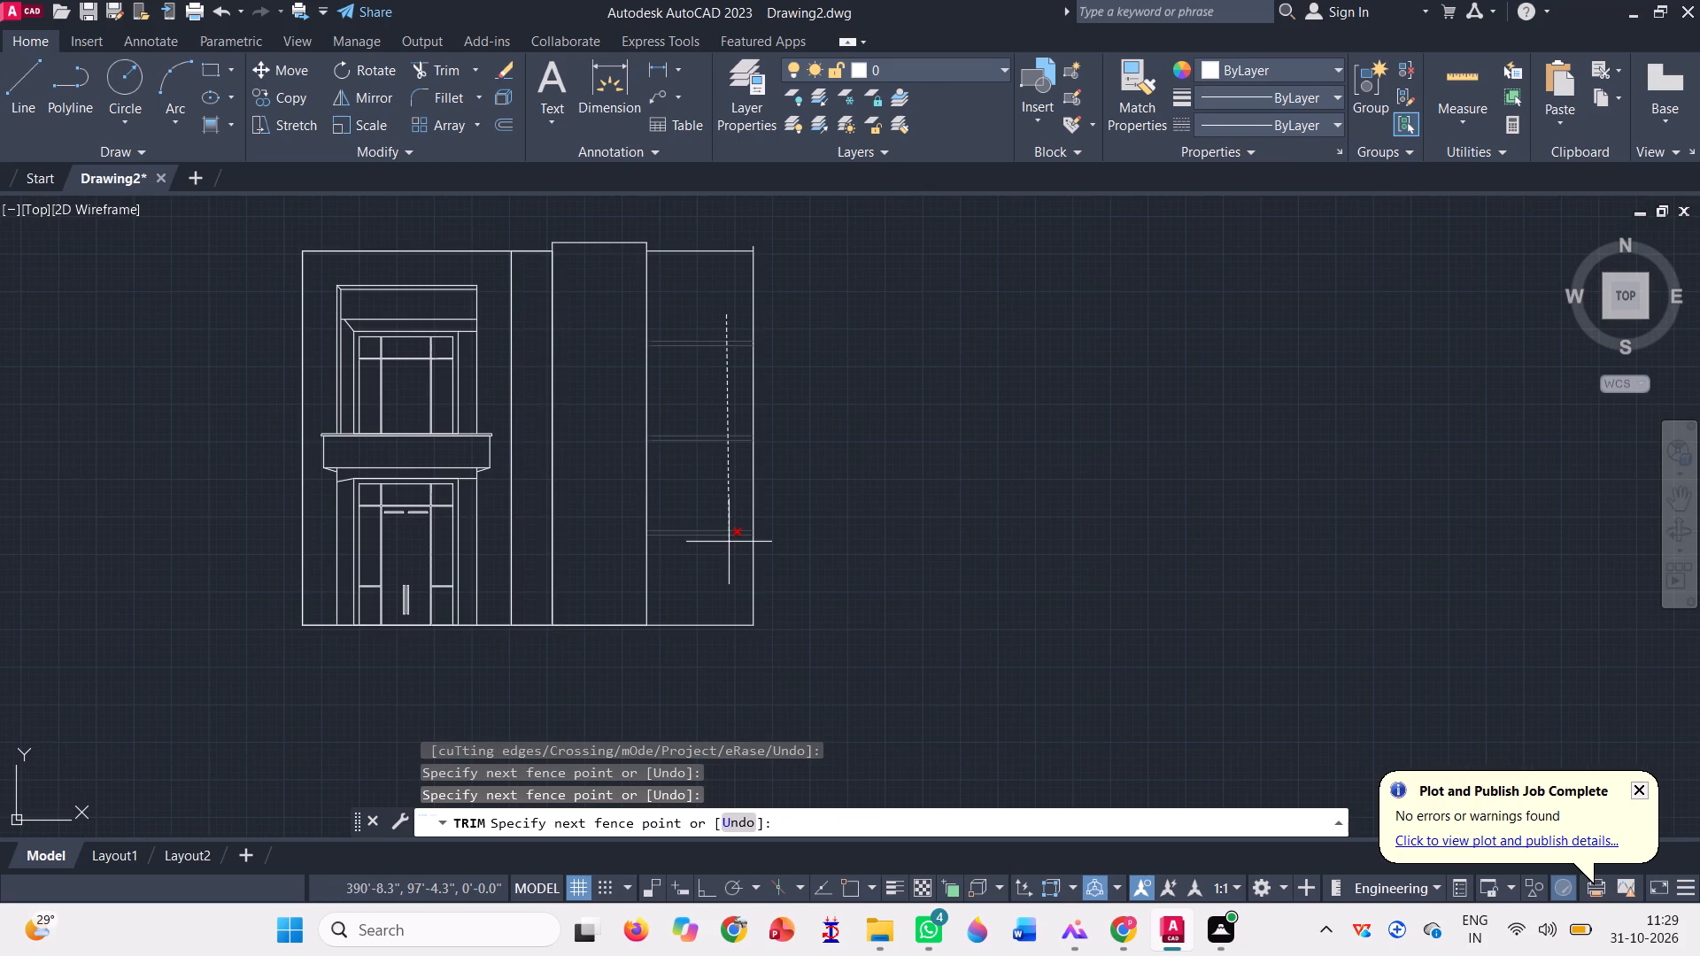
Trim the short vertical stub projecting above the outline's top-right corner and end the trimming.
{"action": "scroll", "coordinate": [763, 220], "scroll_direction": "up", "scroll_amount": 3}
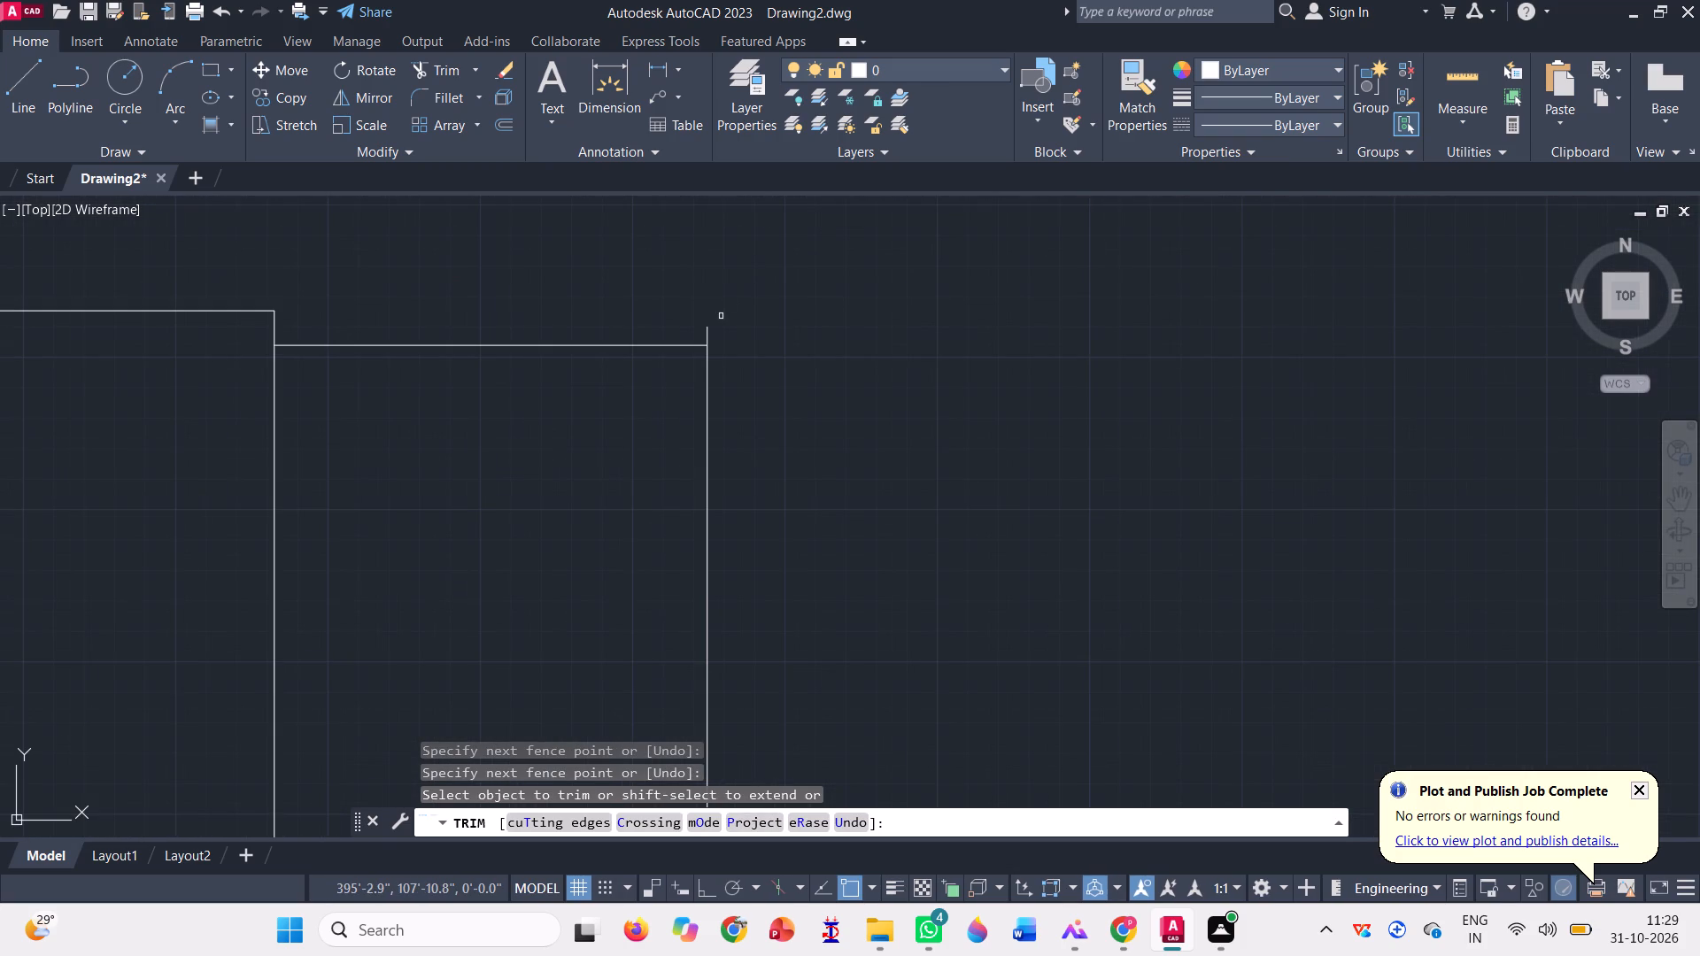
{"action": "left_click", "coordinate": [703, 329]}
{"action": "left_click", "coordinate": [753, 337]}
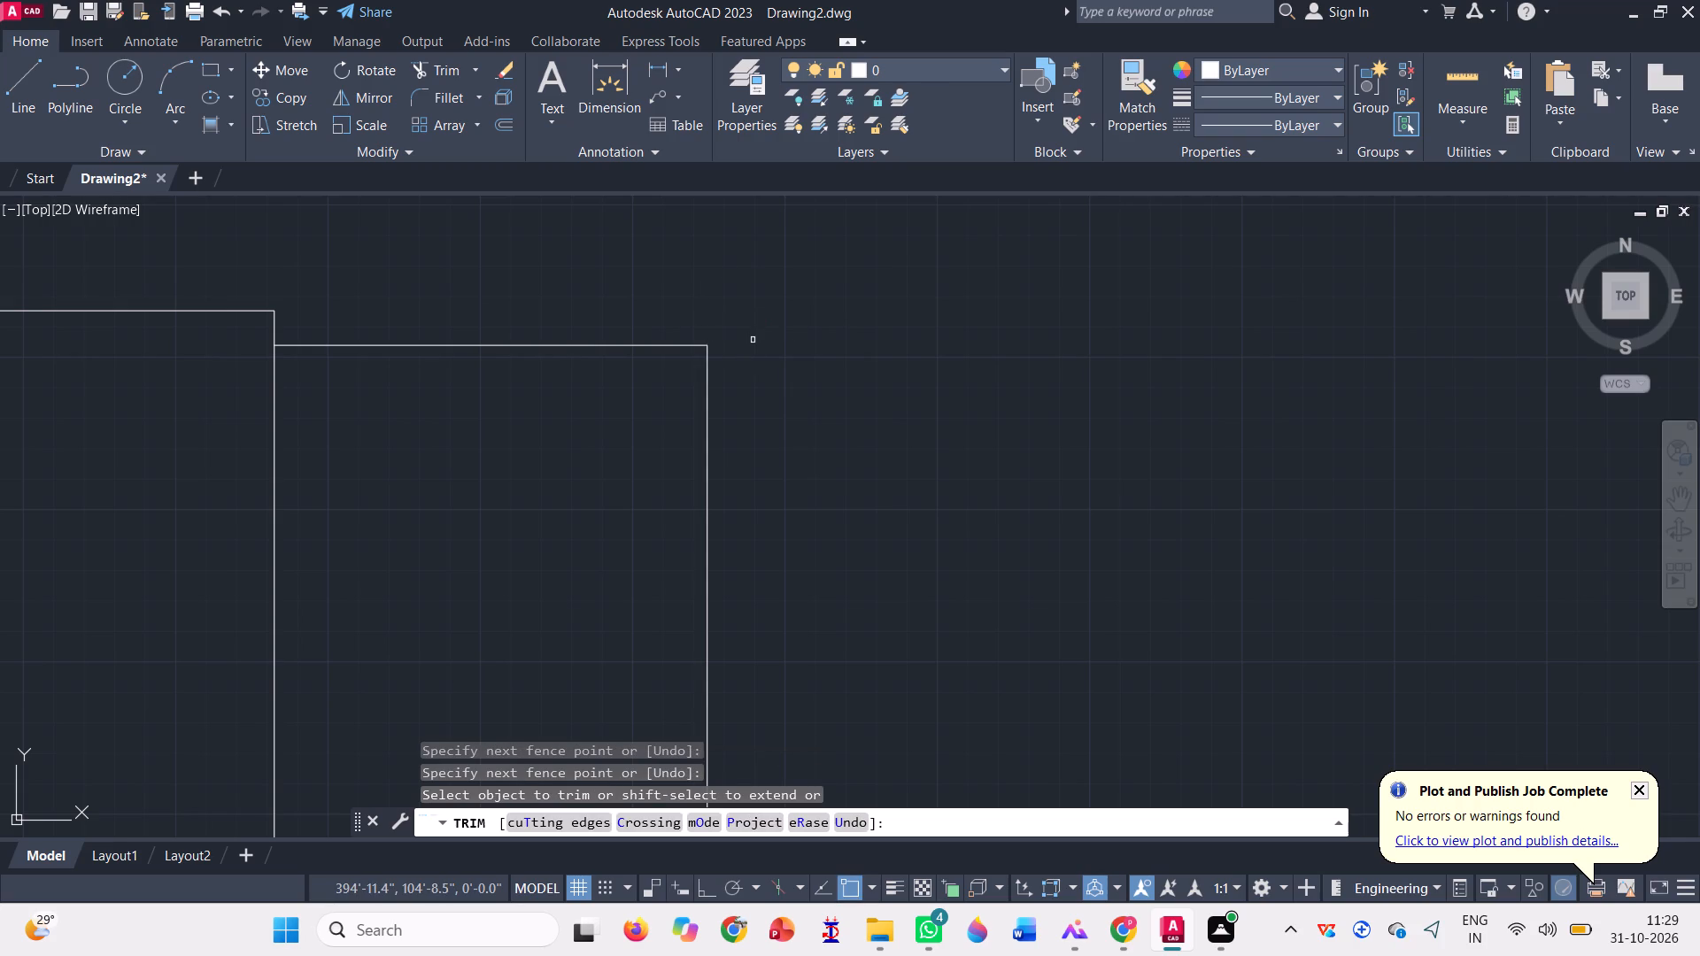
{"action": "scroll", "coordinate": [782, 314], "scroll_direction": "down", "scroll_amount": 2}
{"action": "key", "text": "Escape"}
{"action": "scroll", "coordinate": [613, 373], "scroll_direction": "down", "scroll_amount": 1}
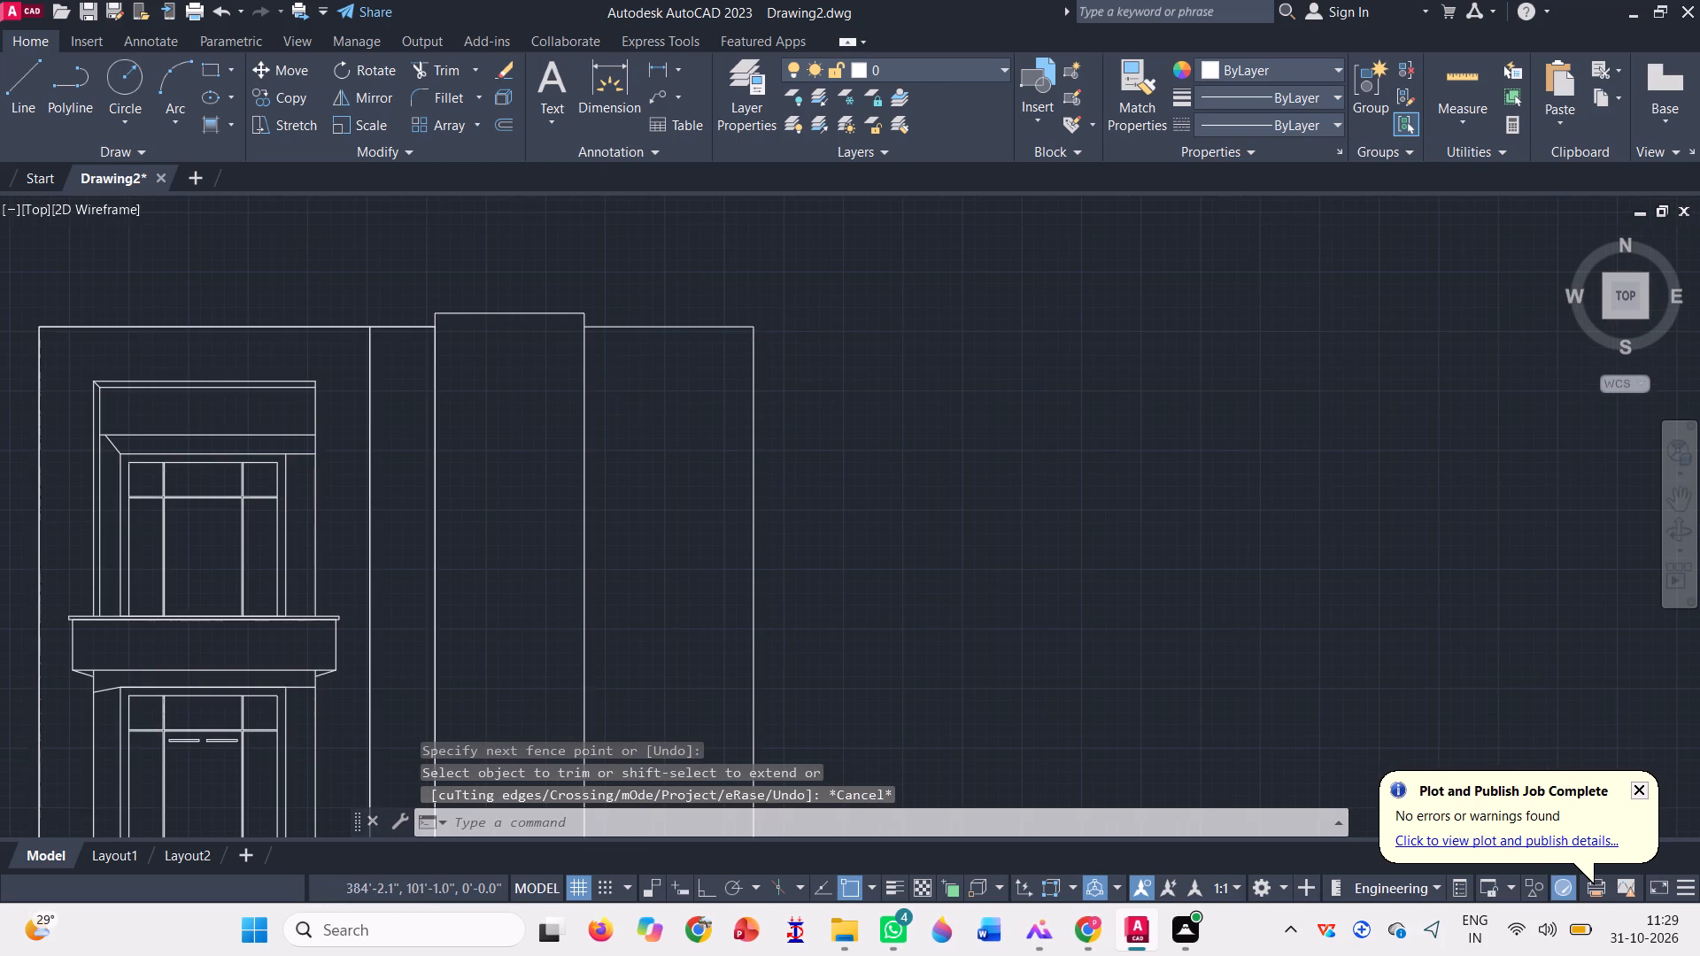
Draw a rectangle from the tall rectangle's top-left corner down to the outline's bottom edge, ending just short of the tall rectangle's right side.
{"action": "scroll", "coordinate": [496, 360], "scroll_direction": "down", "scroll_amount": 1}
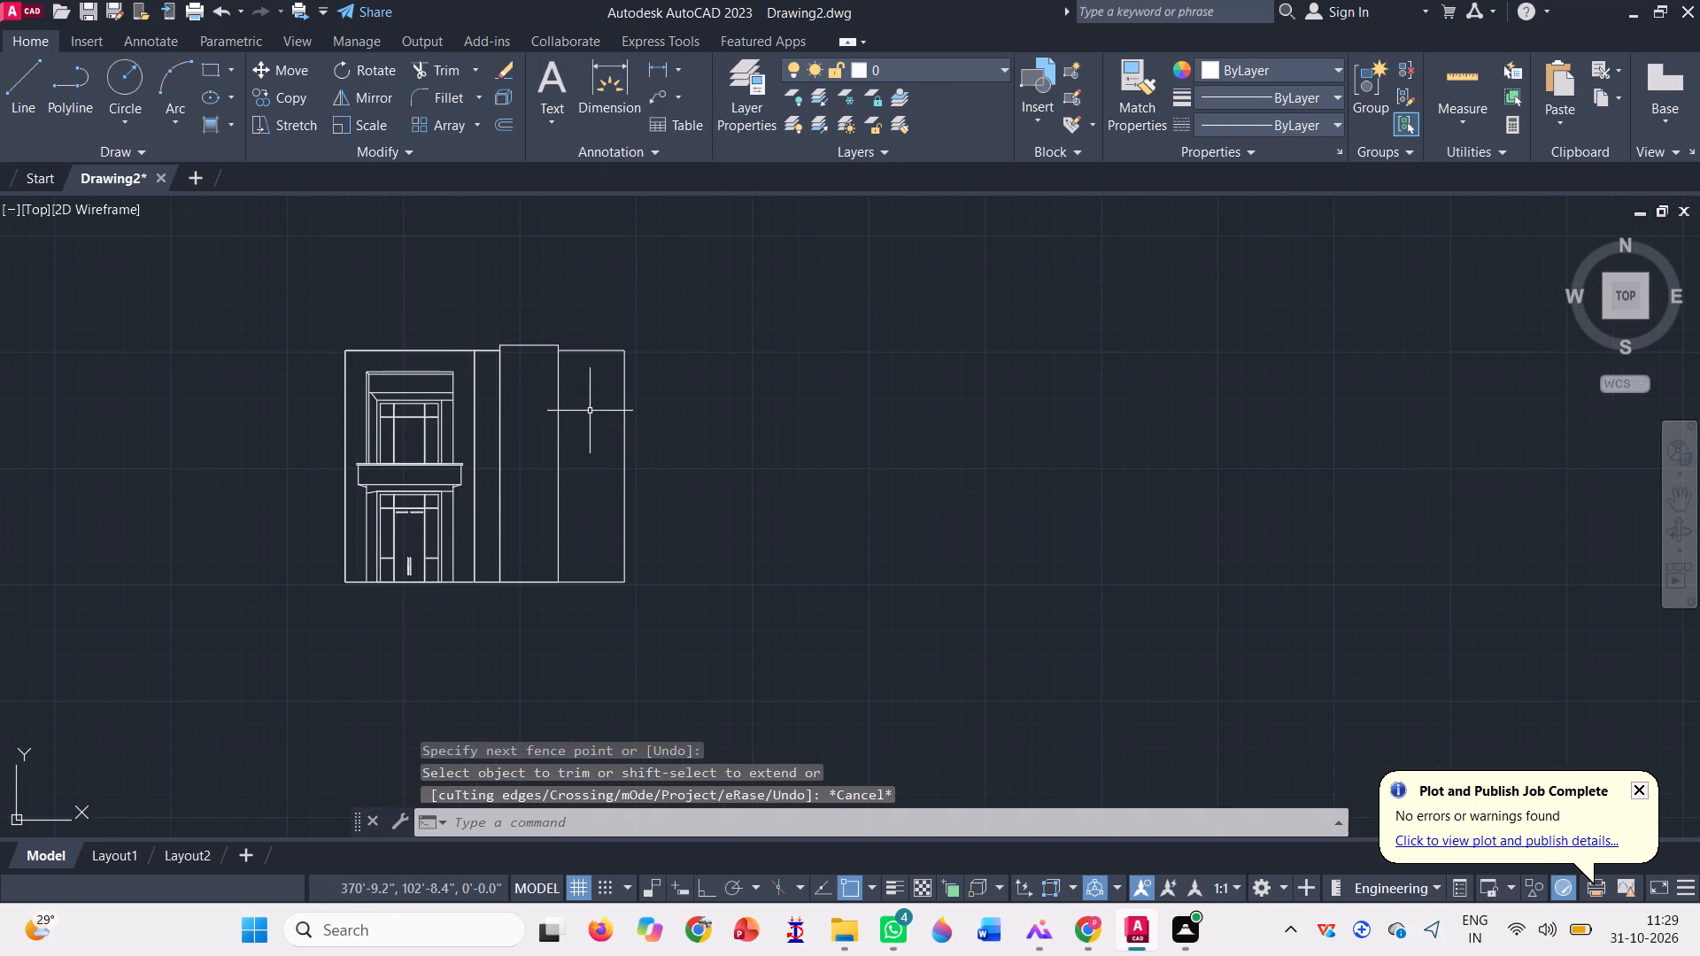
{"action": "left_click", "coordinate": [204, 66]}
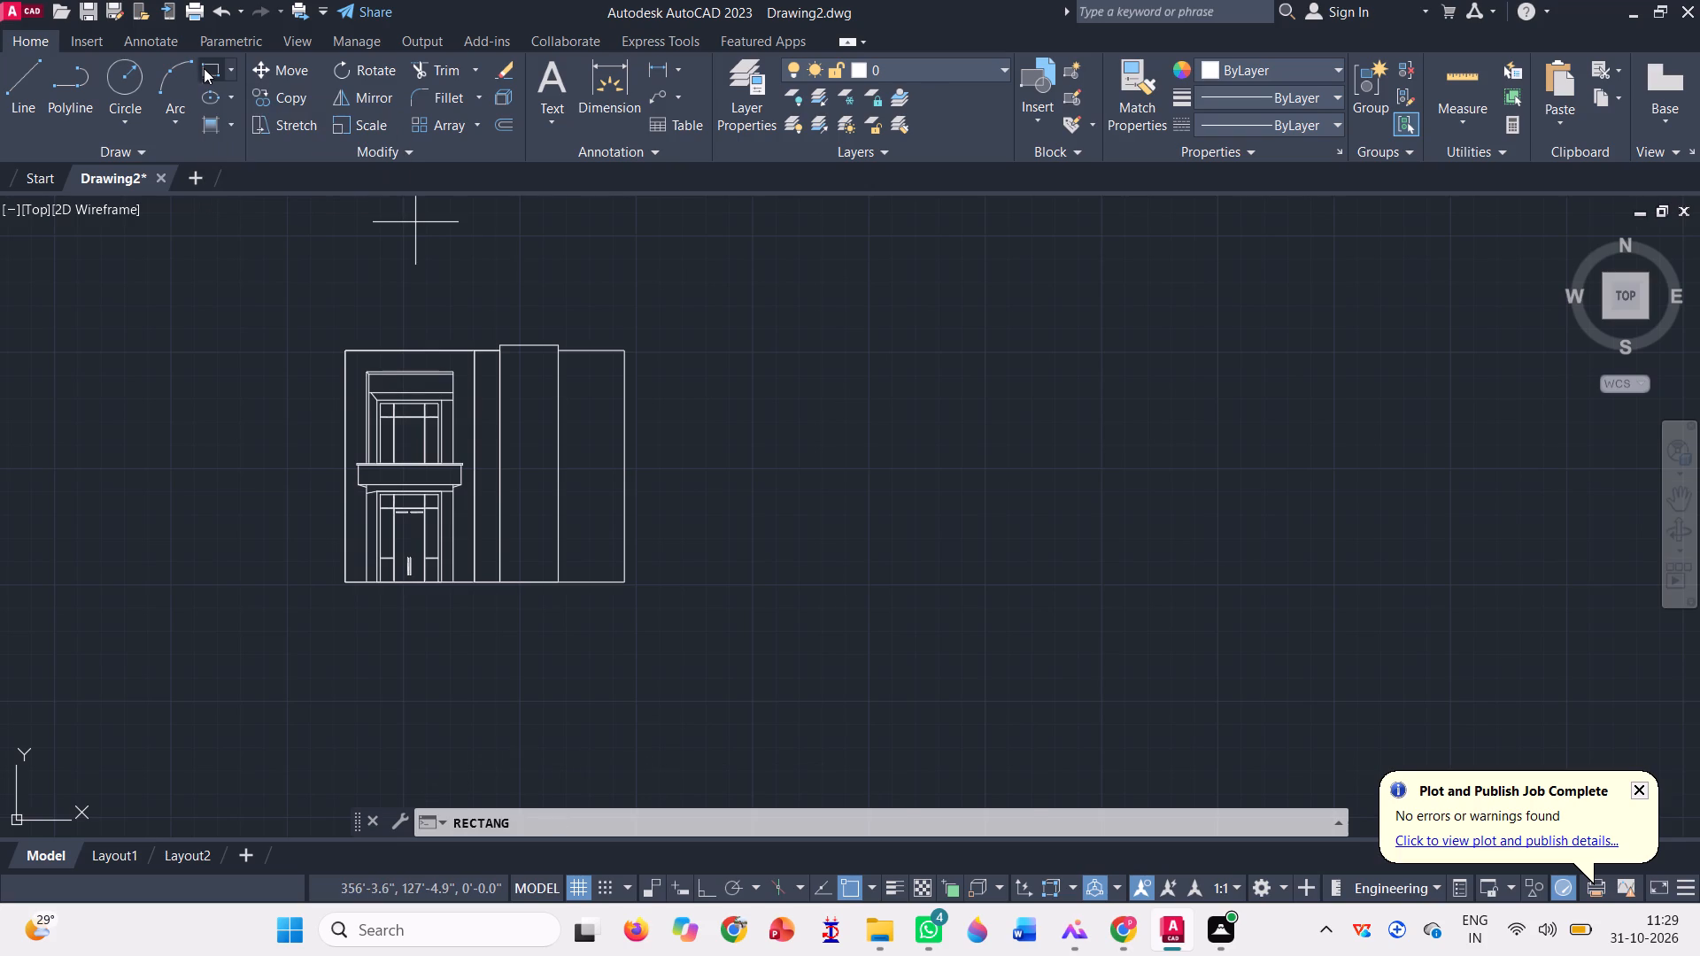
{"action": "left_click", "coordinate": [503, 342]}
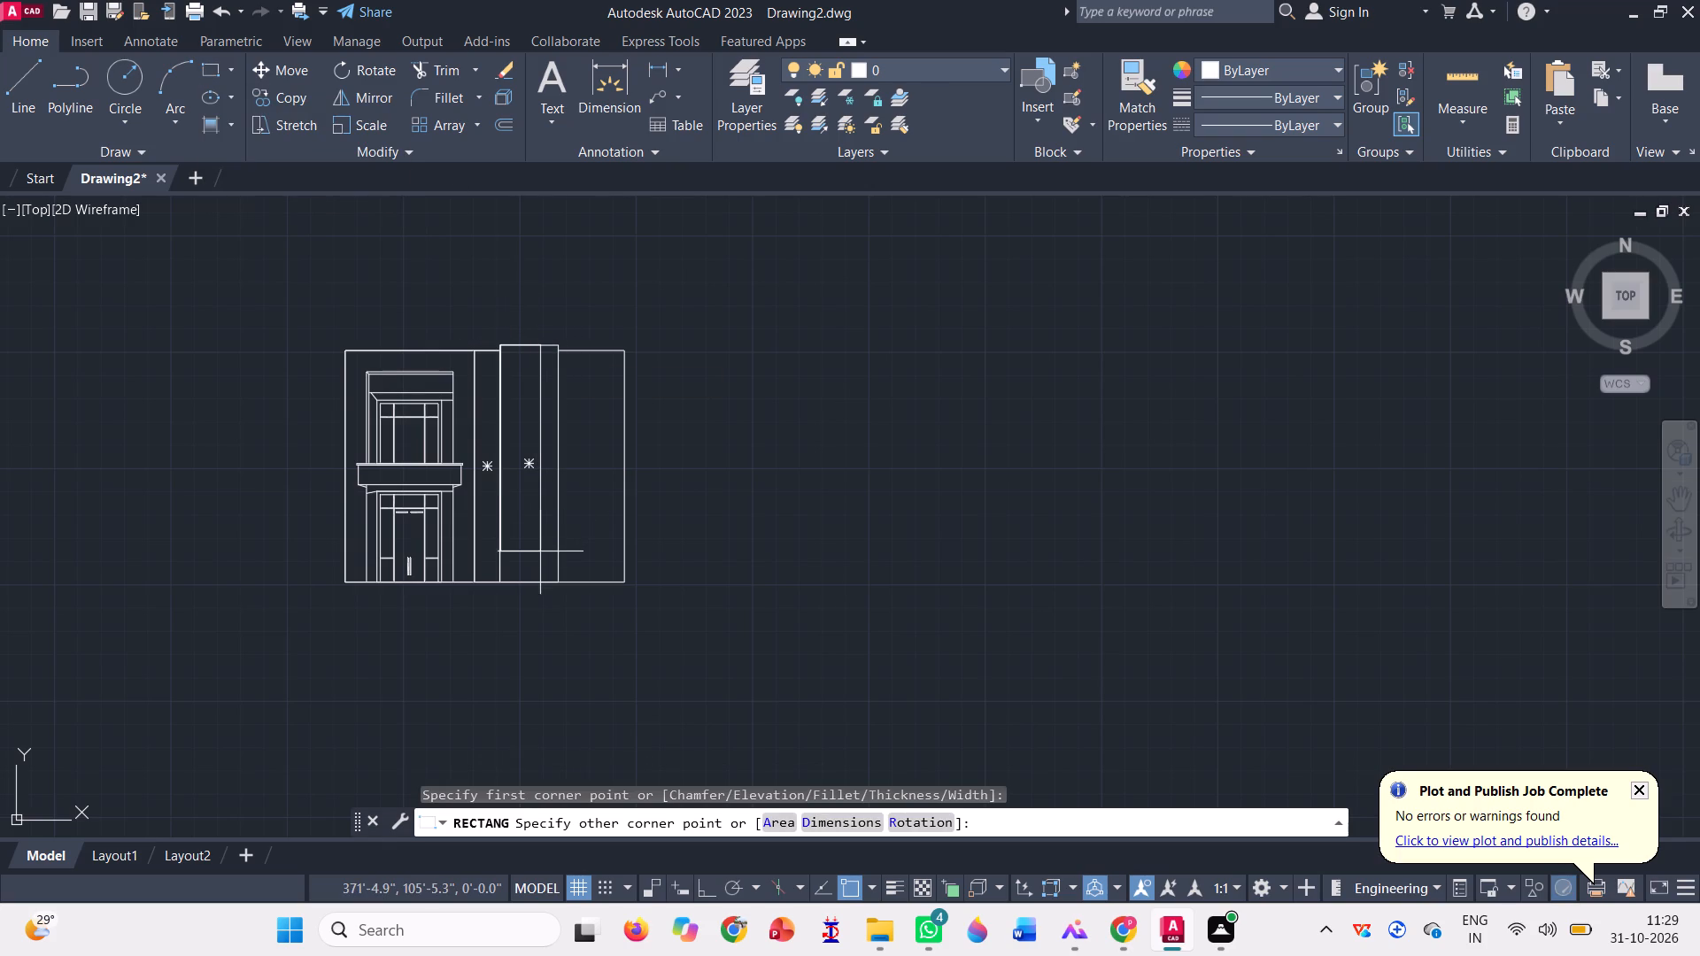
{"action": "scroll", "coordinate": [544, 578], "scroll_direction": "up", "scroll_amount": 2}
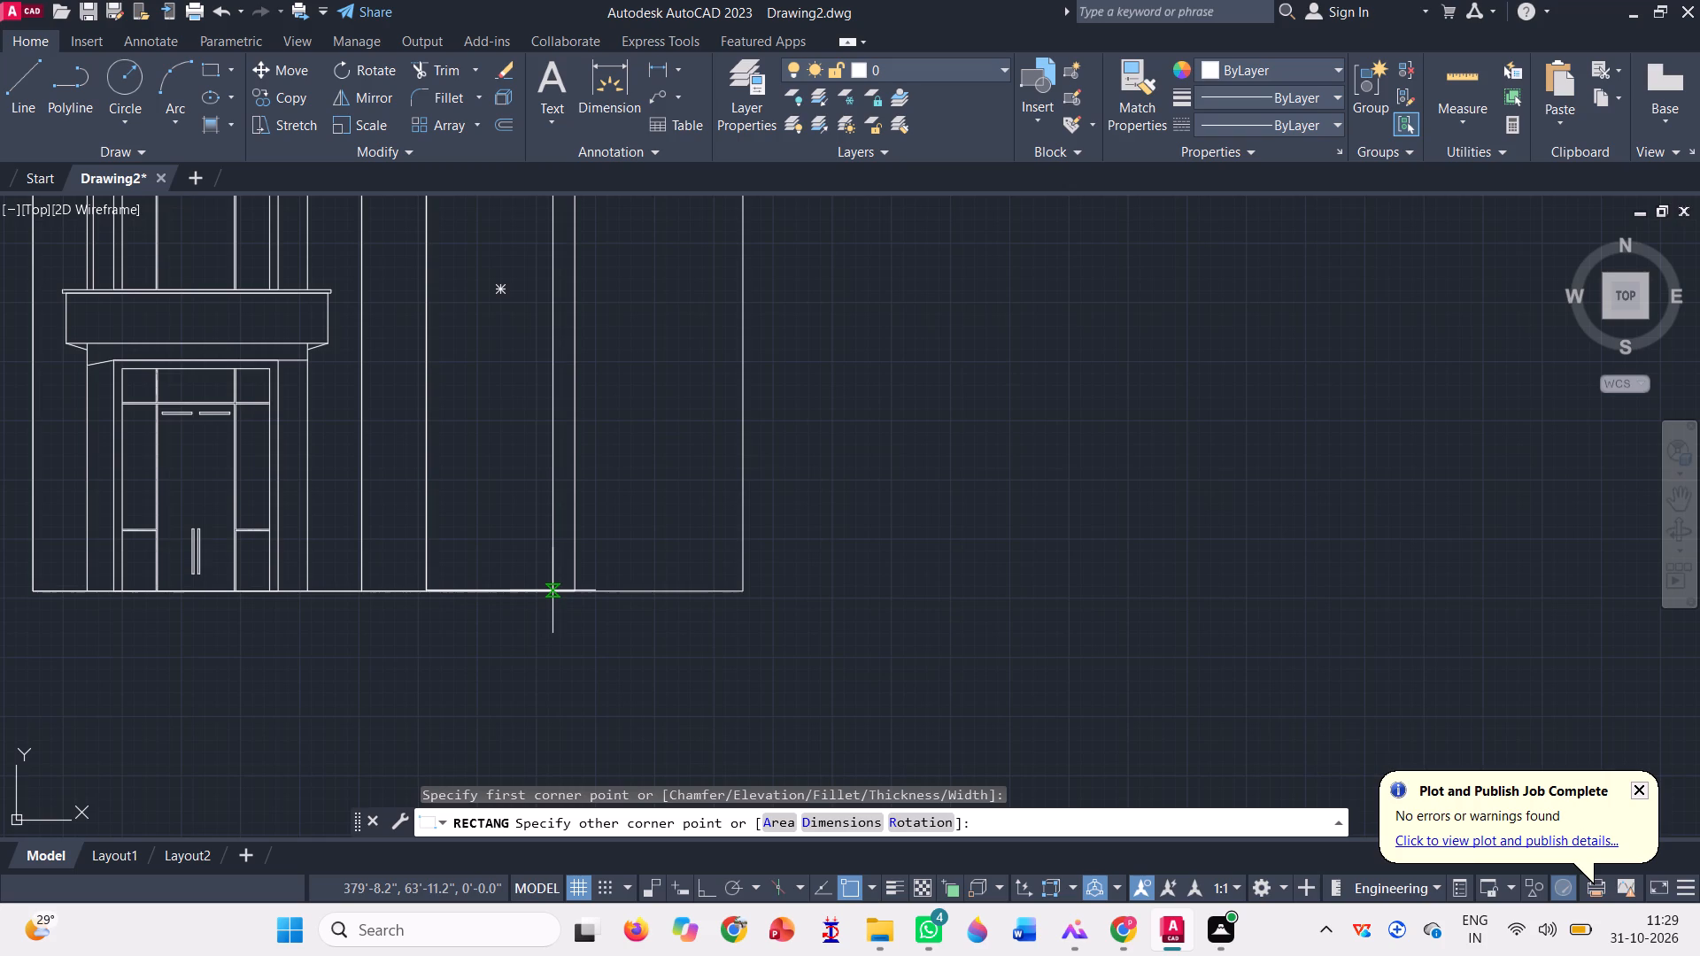
{"action": "left_click", "coordinate": [552, 590]}
Delete the wider of the two overlapping tall rectangles, keeping the narrower one.
{"action": "scroll", "coordinate": [562, 602], "scroll_direction": "down", "scroll_amount": 1}
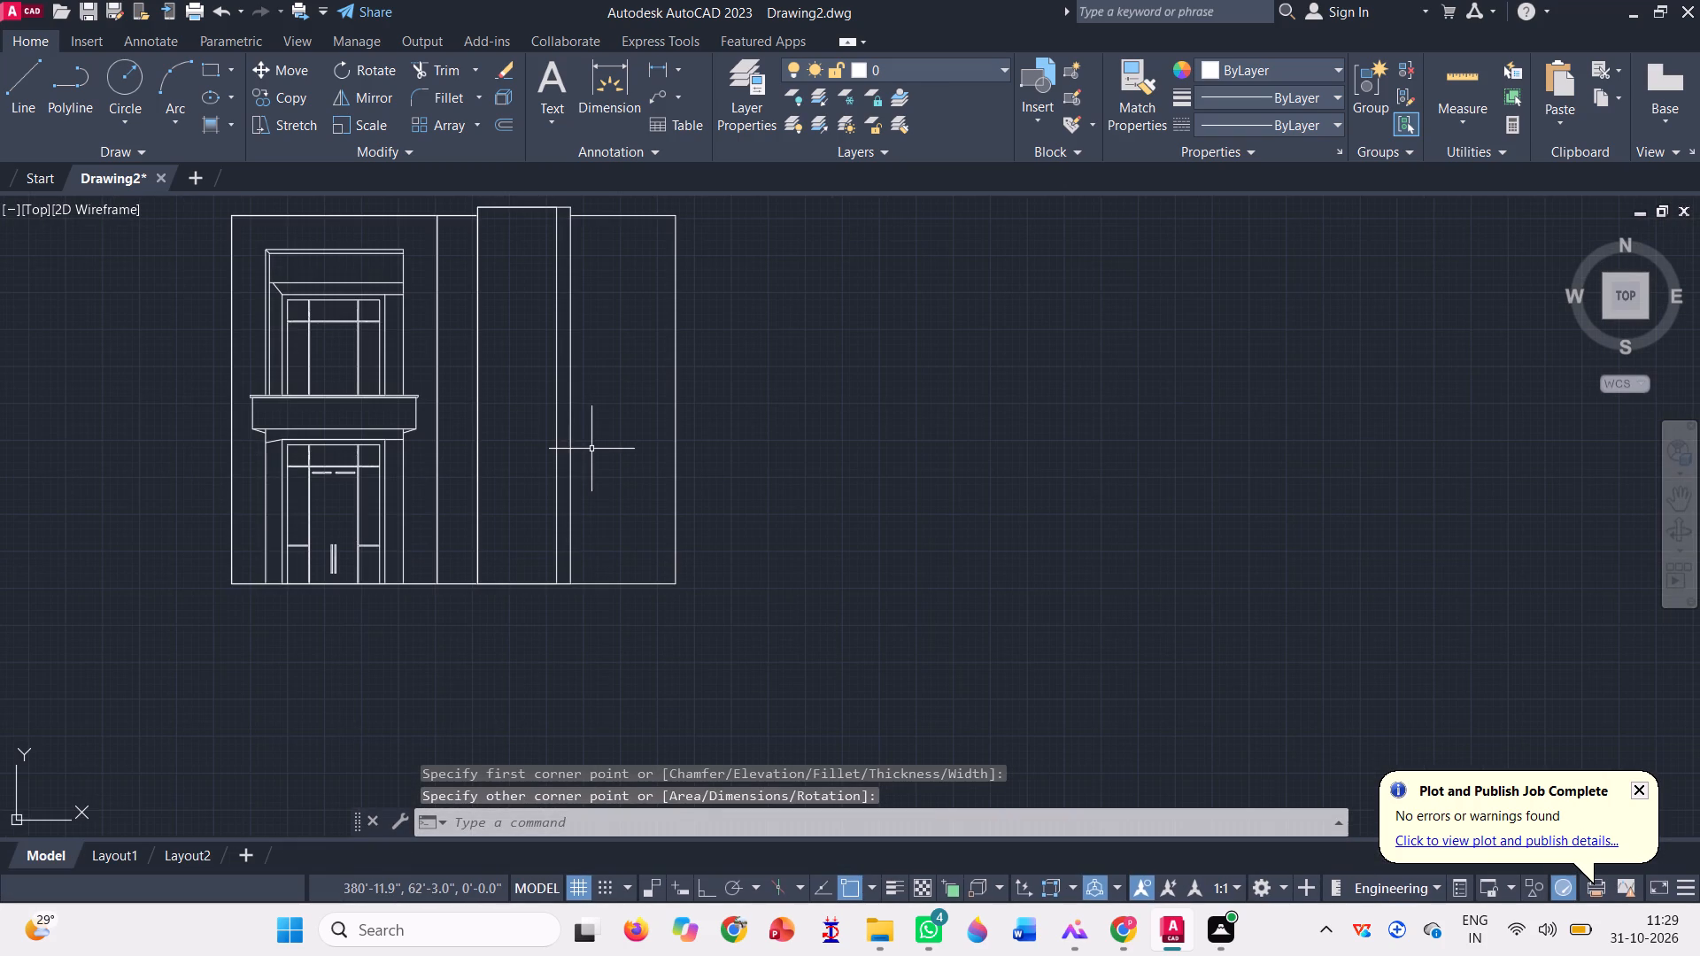
{"action": "left_click", "coordinate": [565, 389]}
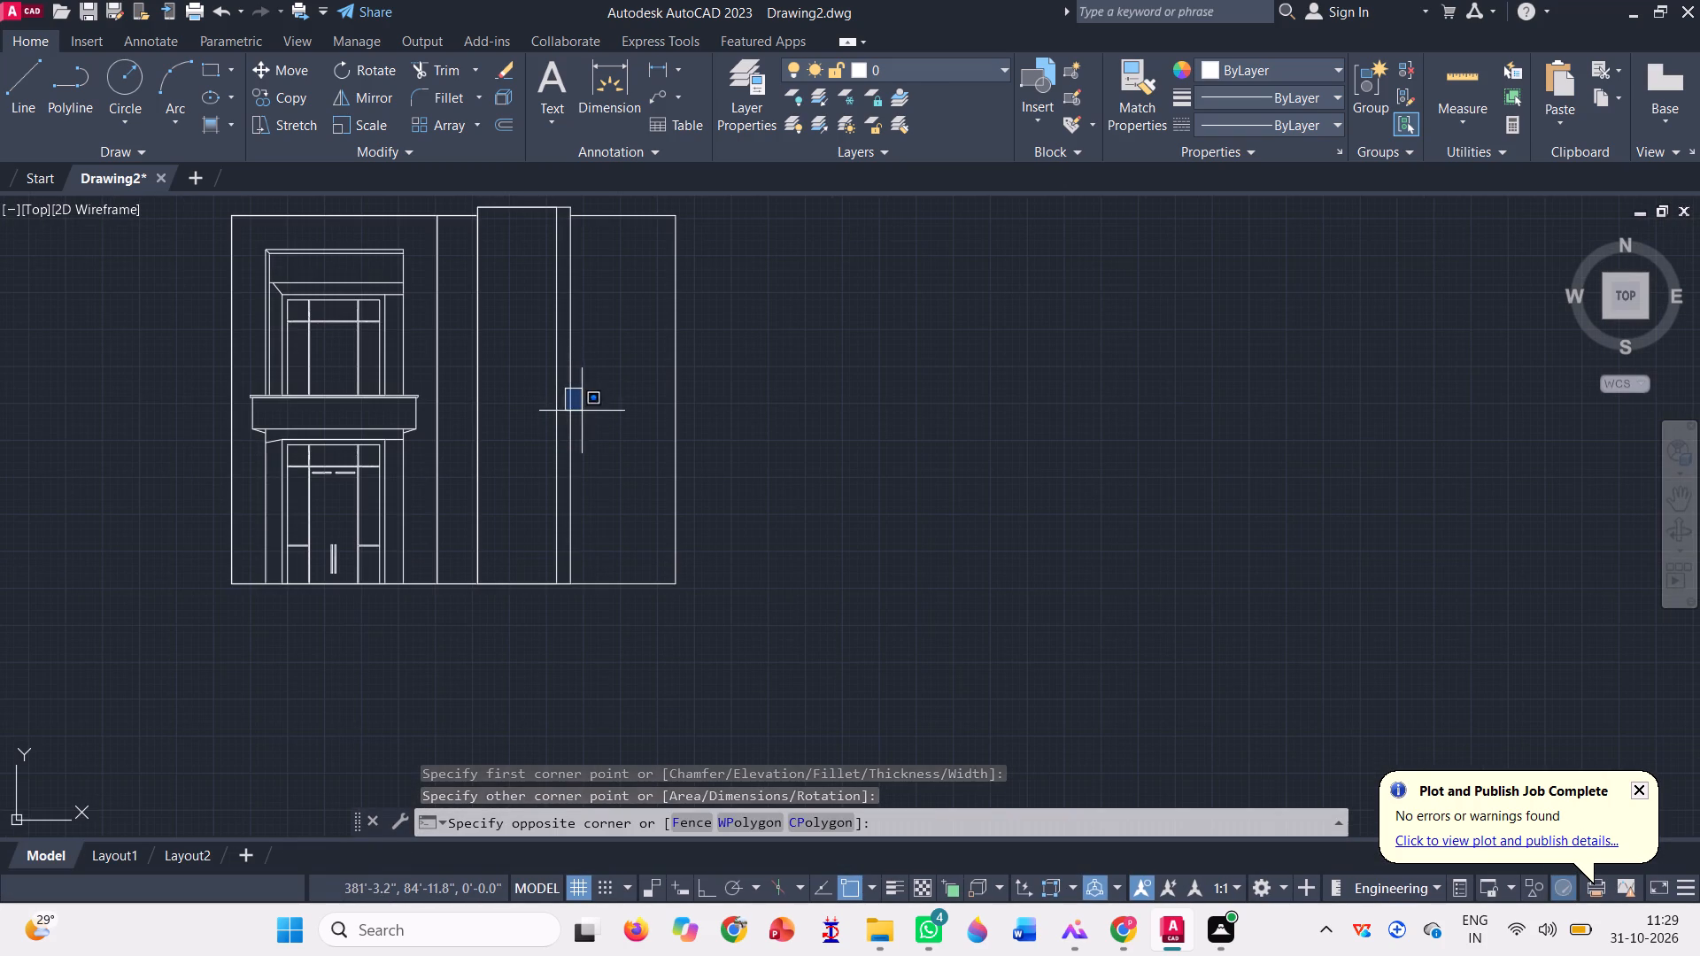
{"action": "left_click", "coordinate": [584, 414]}
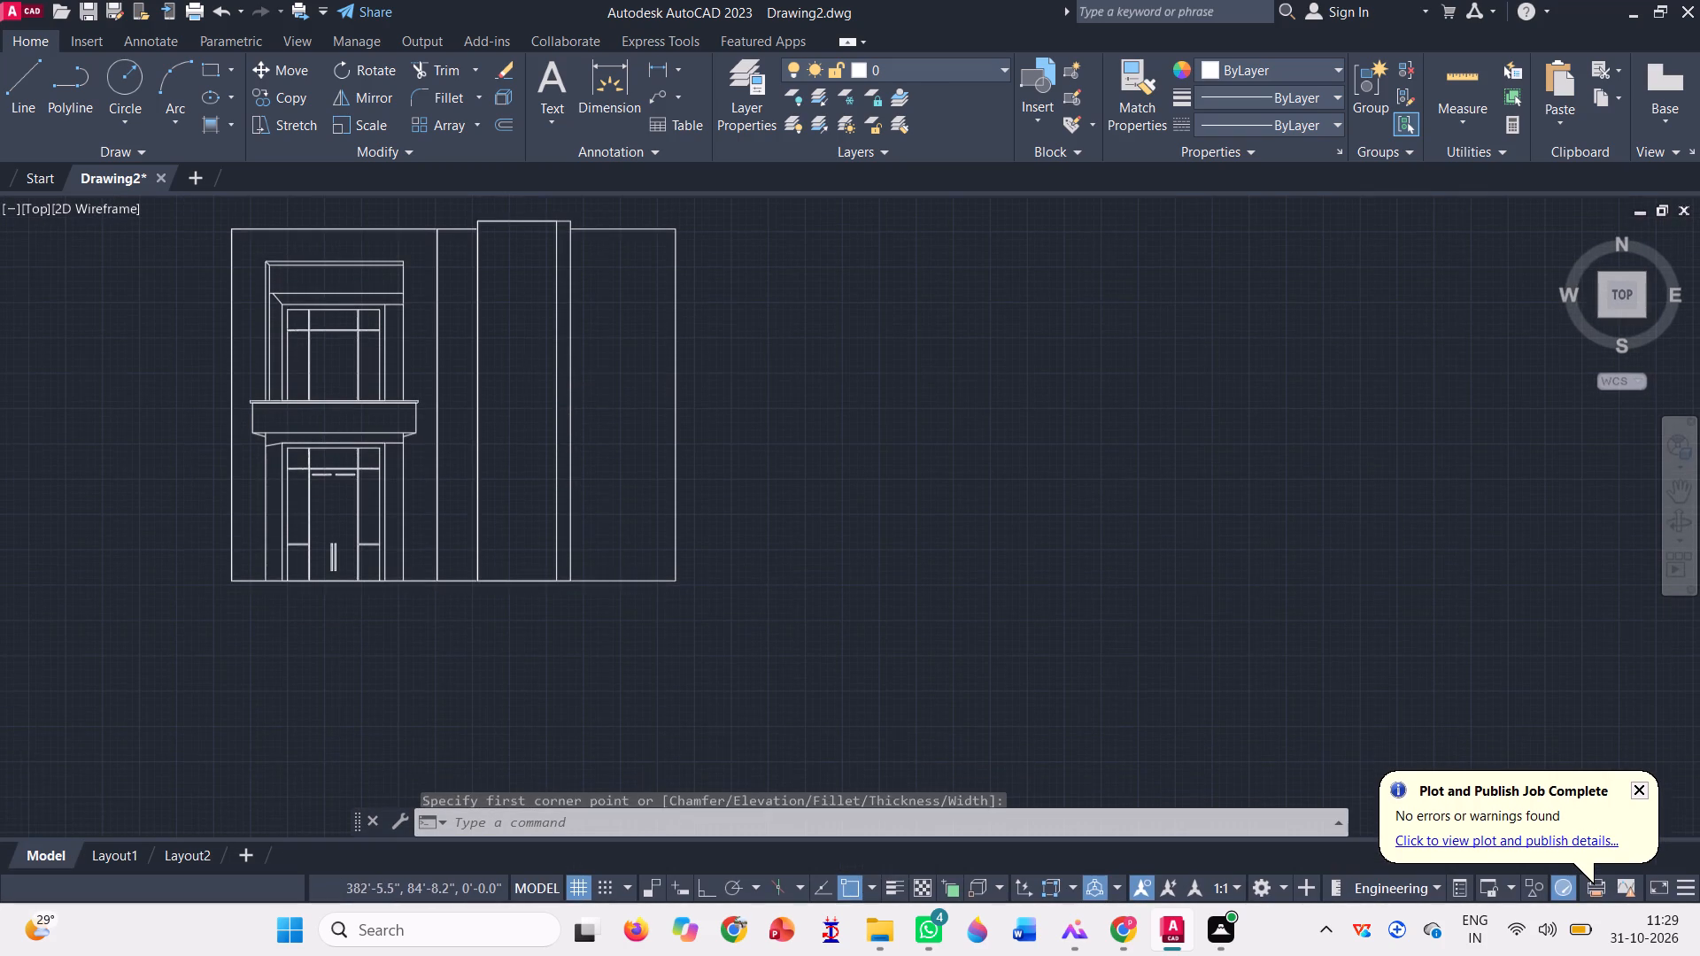
{"action": "scroll", "coordinate": [564, 384], "scroll_direction": "up", "scroll_amount": 1}
{"action": "left_click", "coordinate": [575, 417]}
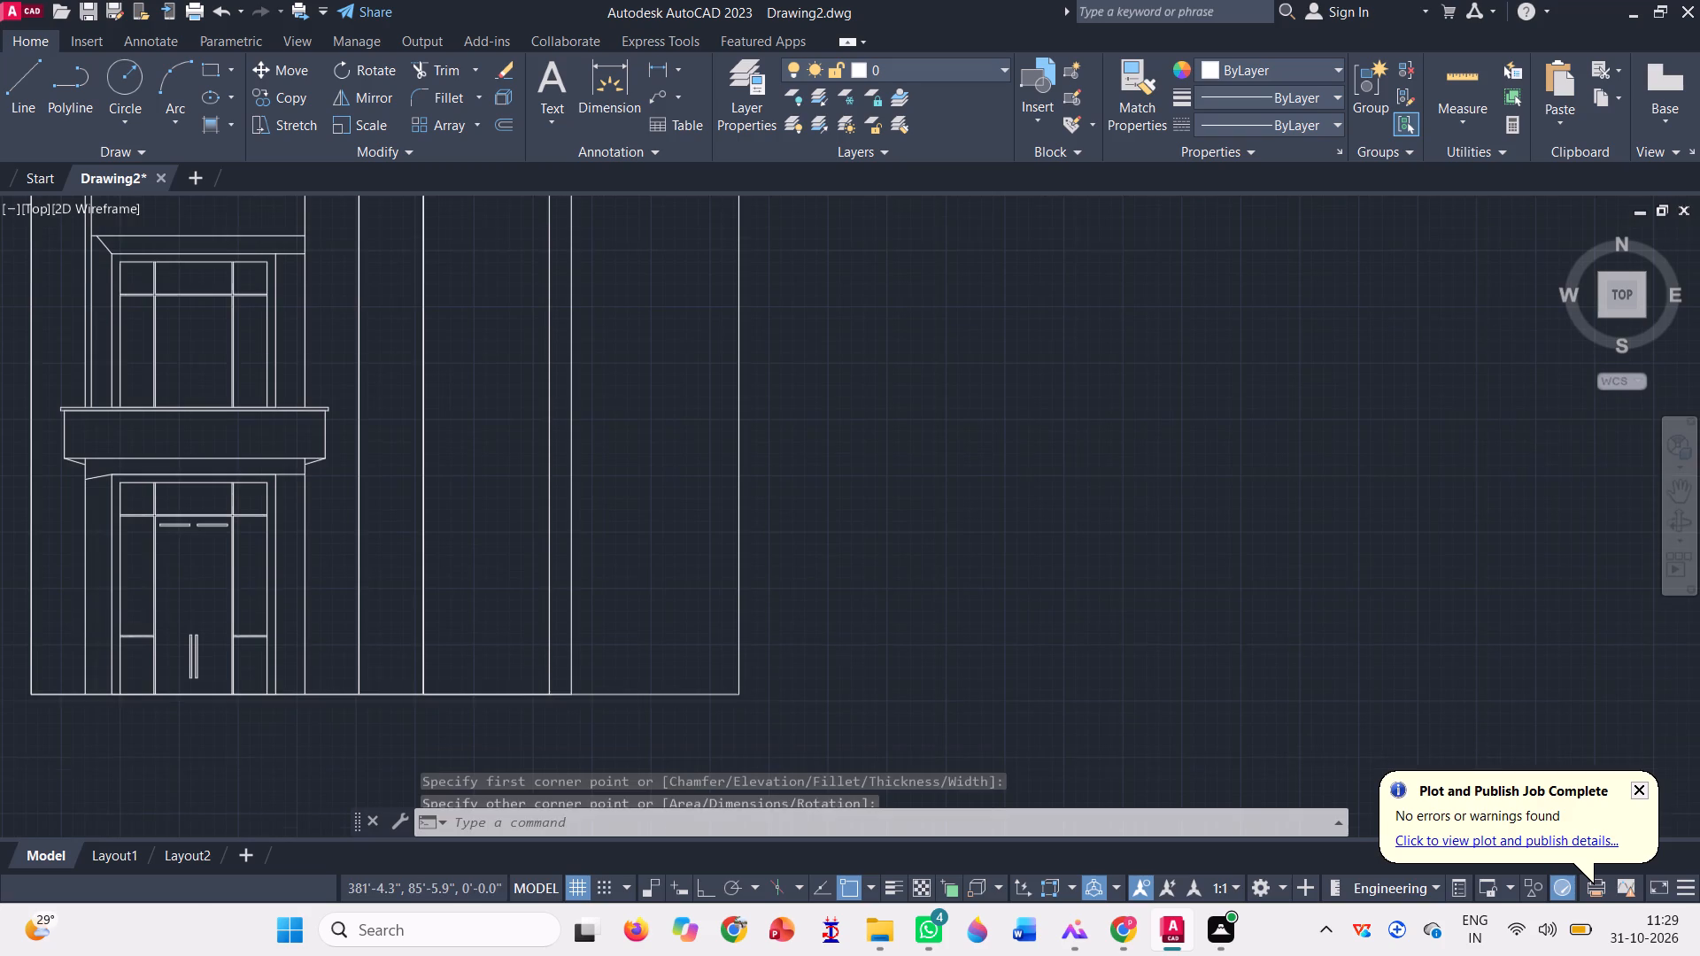
{"action": "left_click", "coordinate": [568, 397]}
{"action": "scroll", "coordinate": [568, 398], "scroll_direction": "down", "scroll_amount": 3}
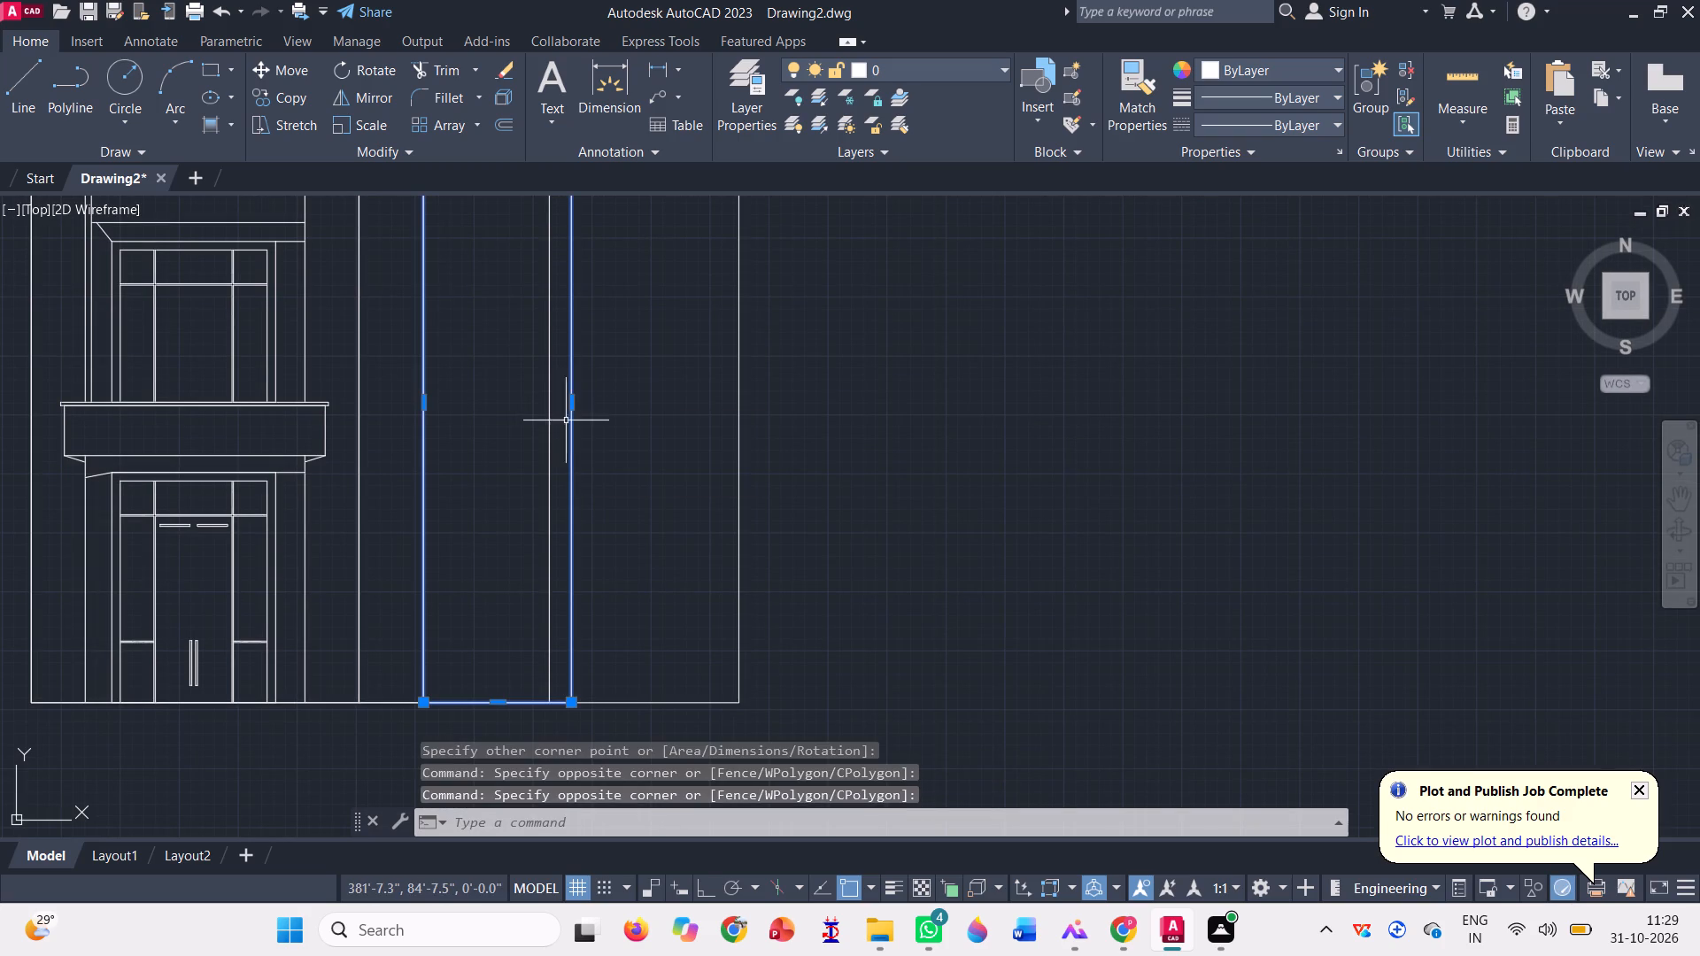
{"action": "scroll", "coordinate": [596, 434], "scroll_direction": "down", "scroll_amount": 1}
{"action": "key", "text": "Delete"}
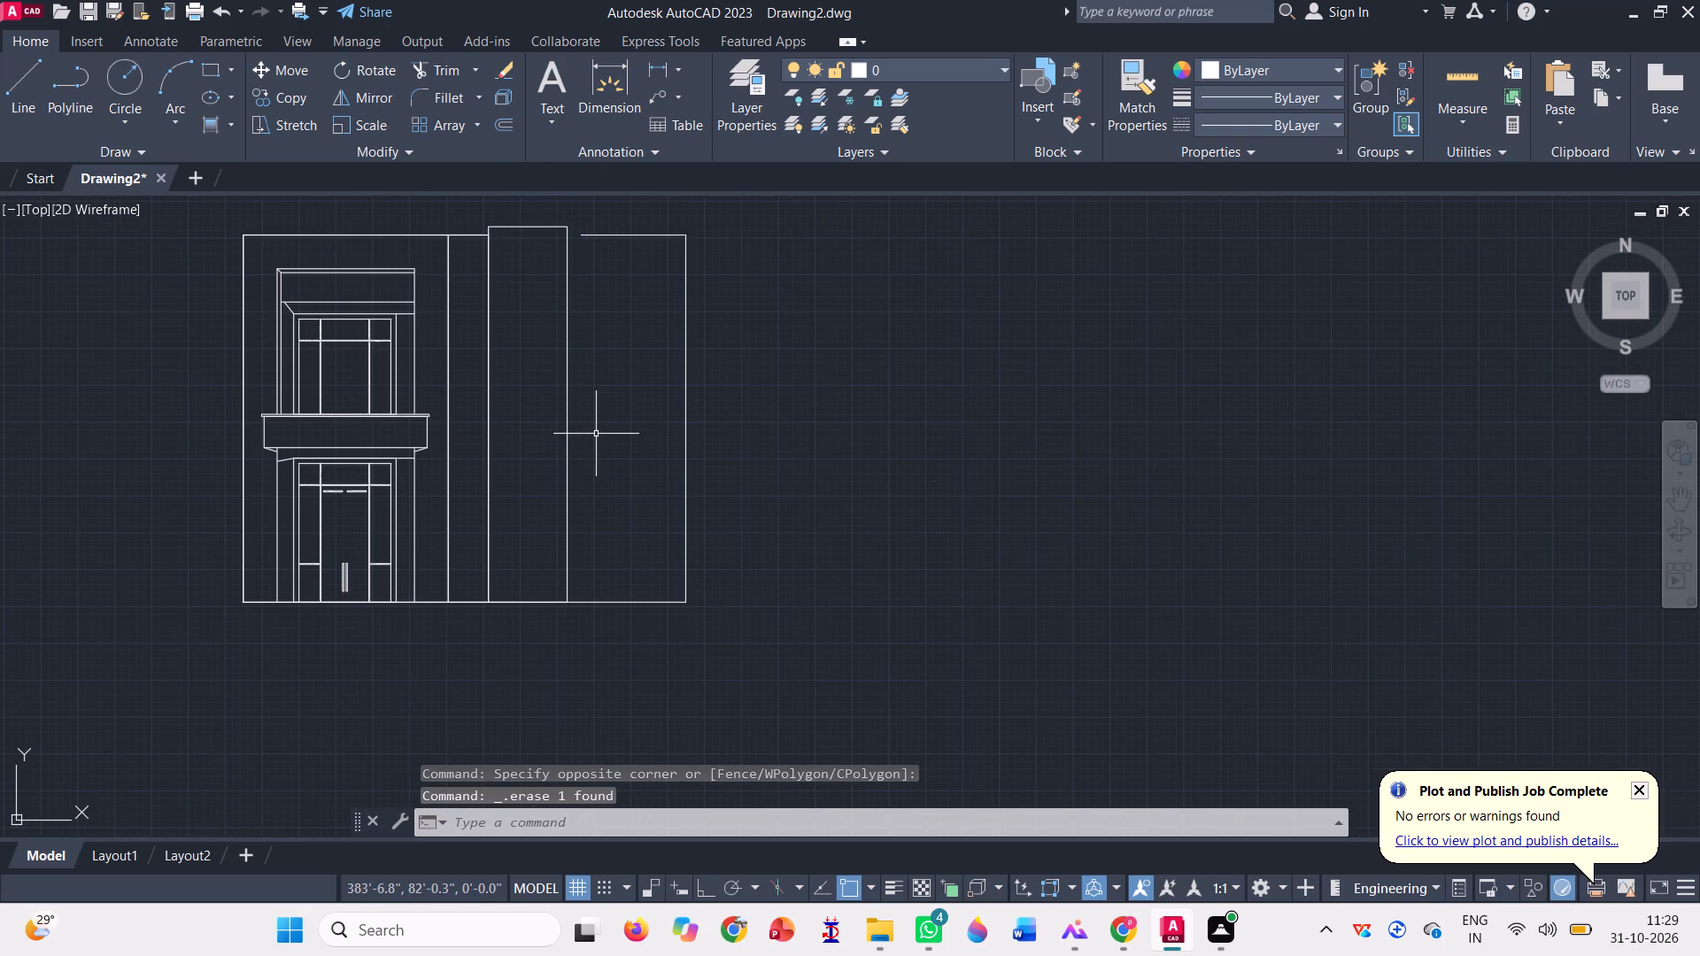
Extend the outline's top edge in the right-hand bay to meet the tall rectangle's right side.
{"action": "left_click", "coordinate": [474, 73]}
{"action": "left_click", "coordinate": [439, 144]}
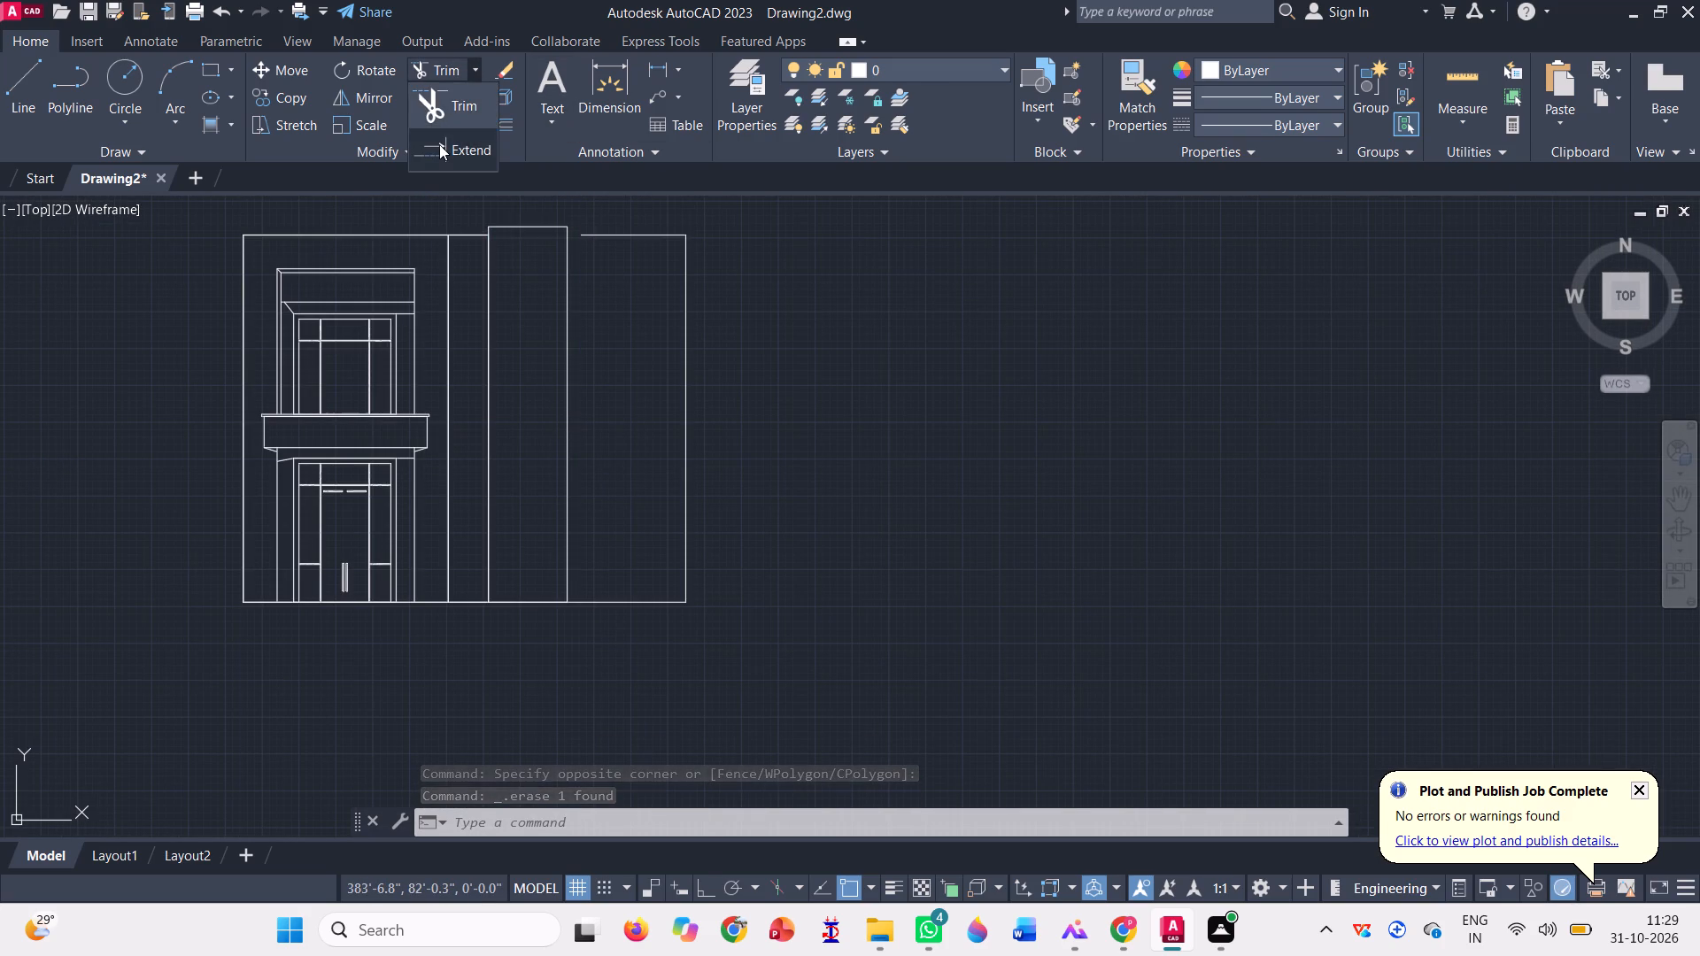
{"action": "left_click", "coordinate": [629, 213]}
{"action": "left_click", "coordinate": [630, 258]}
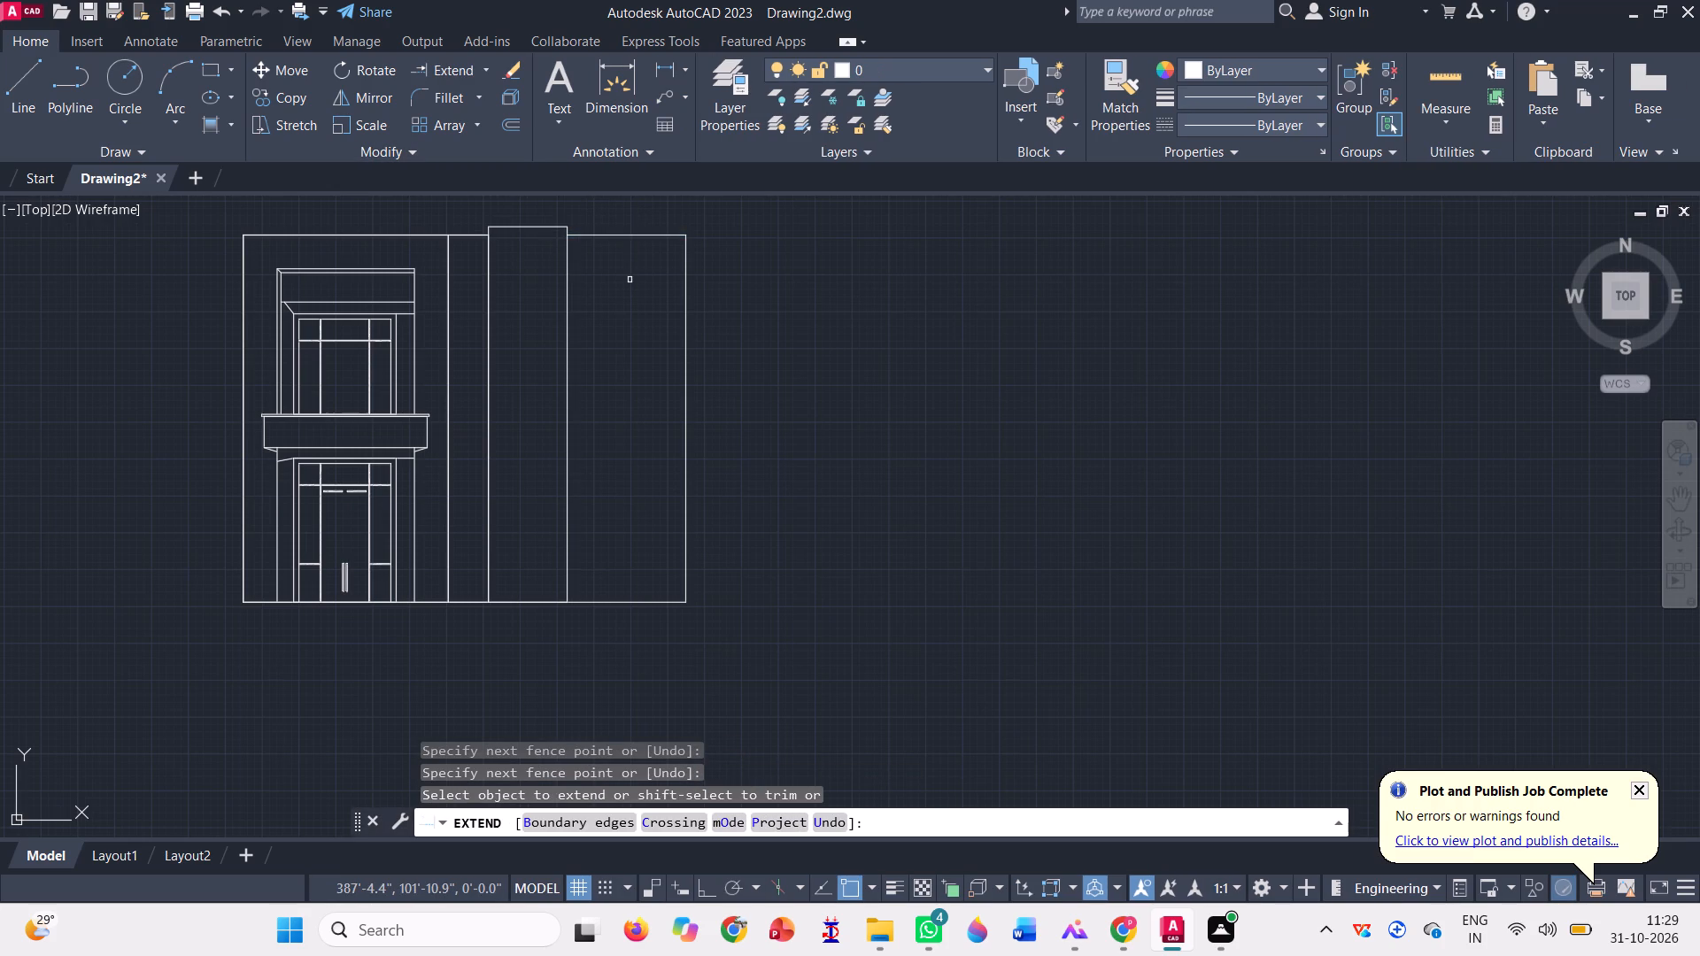
{"action": "key", "text": "Escape"}
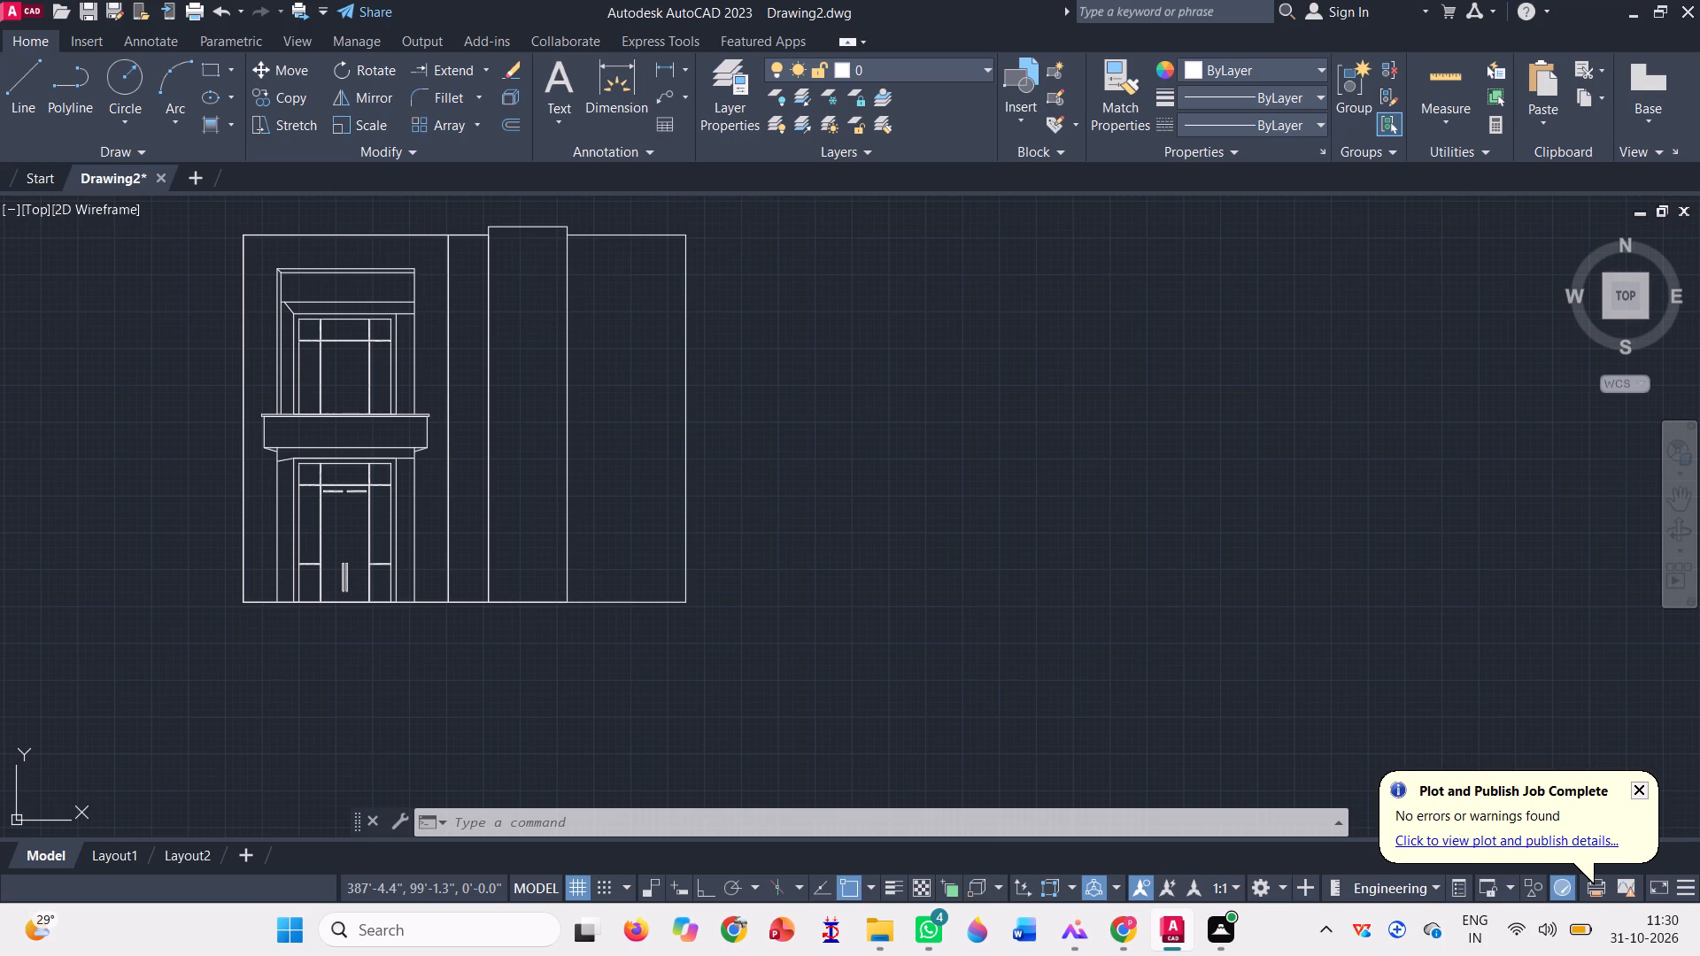
Draw a horizontal construction line through the lower-right corner of the capped box above the door, with ortho on.
{"action": "left_click", "coordinate": [207, 70]}
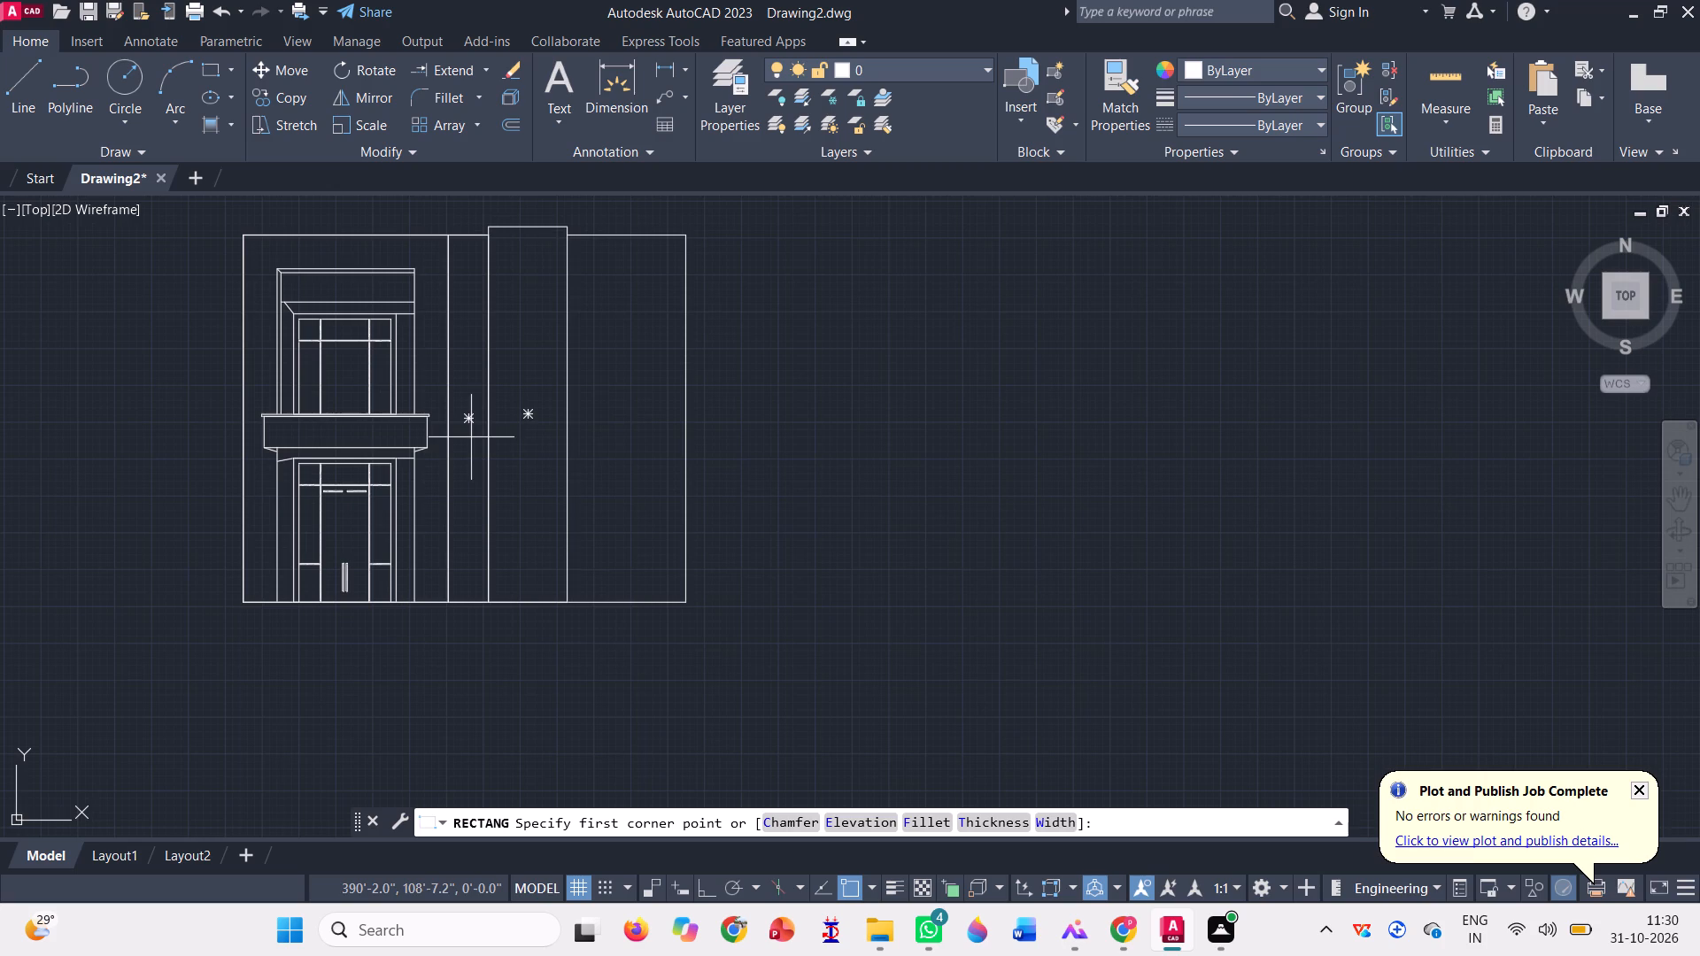
{"action": "key", "text": "Escape"}
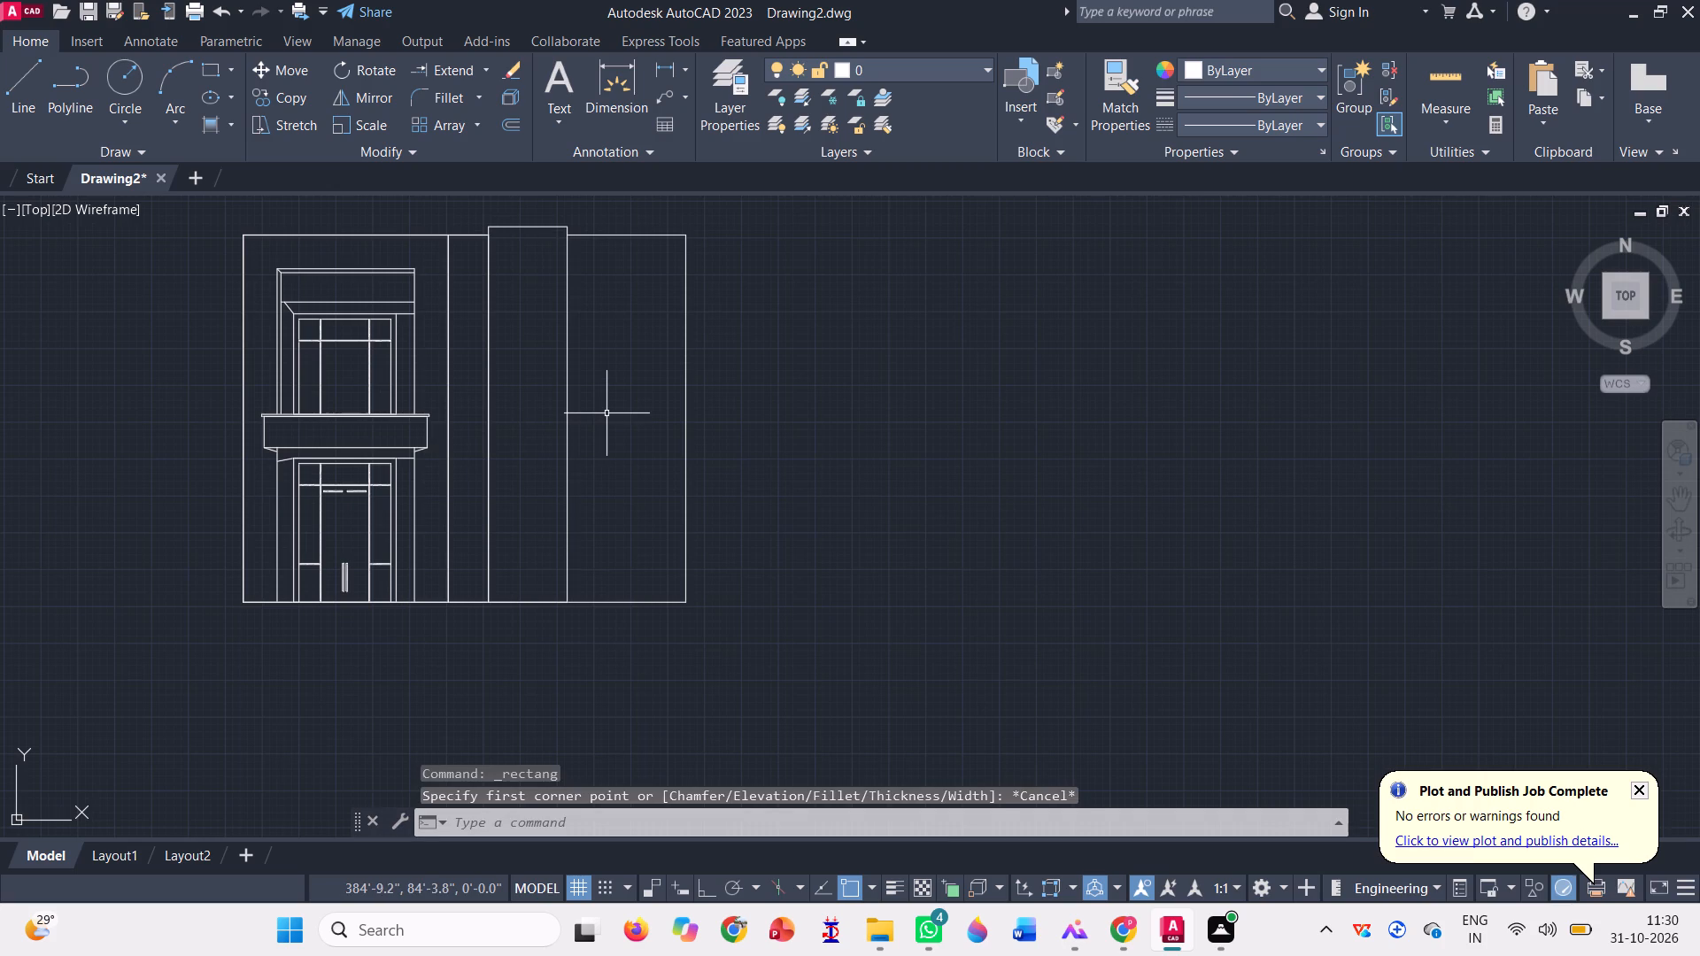
{"action": "type", "text": "xl"}
{"action": "key", "text": "Return"}
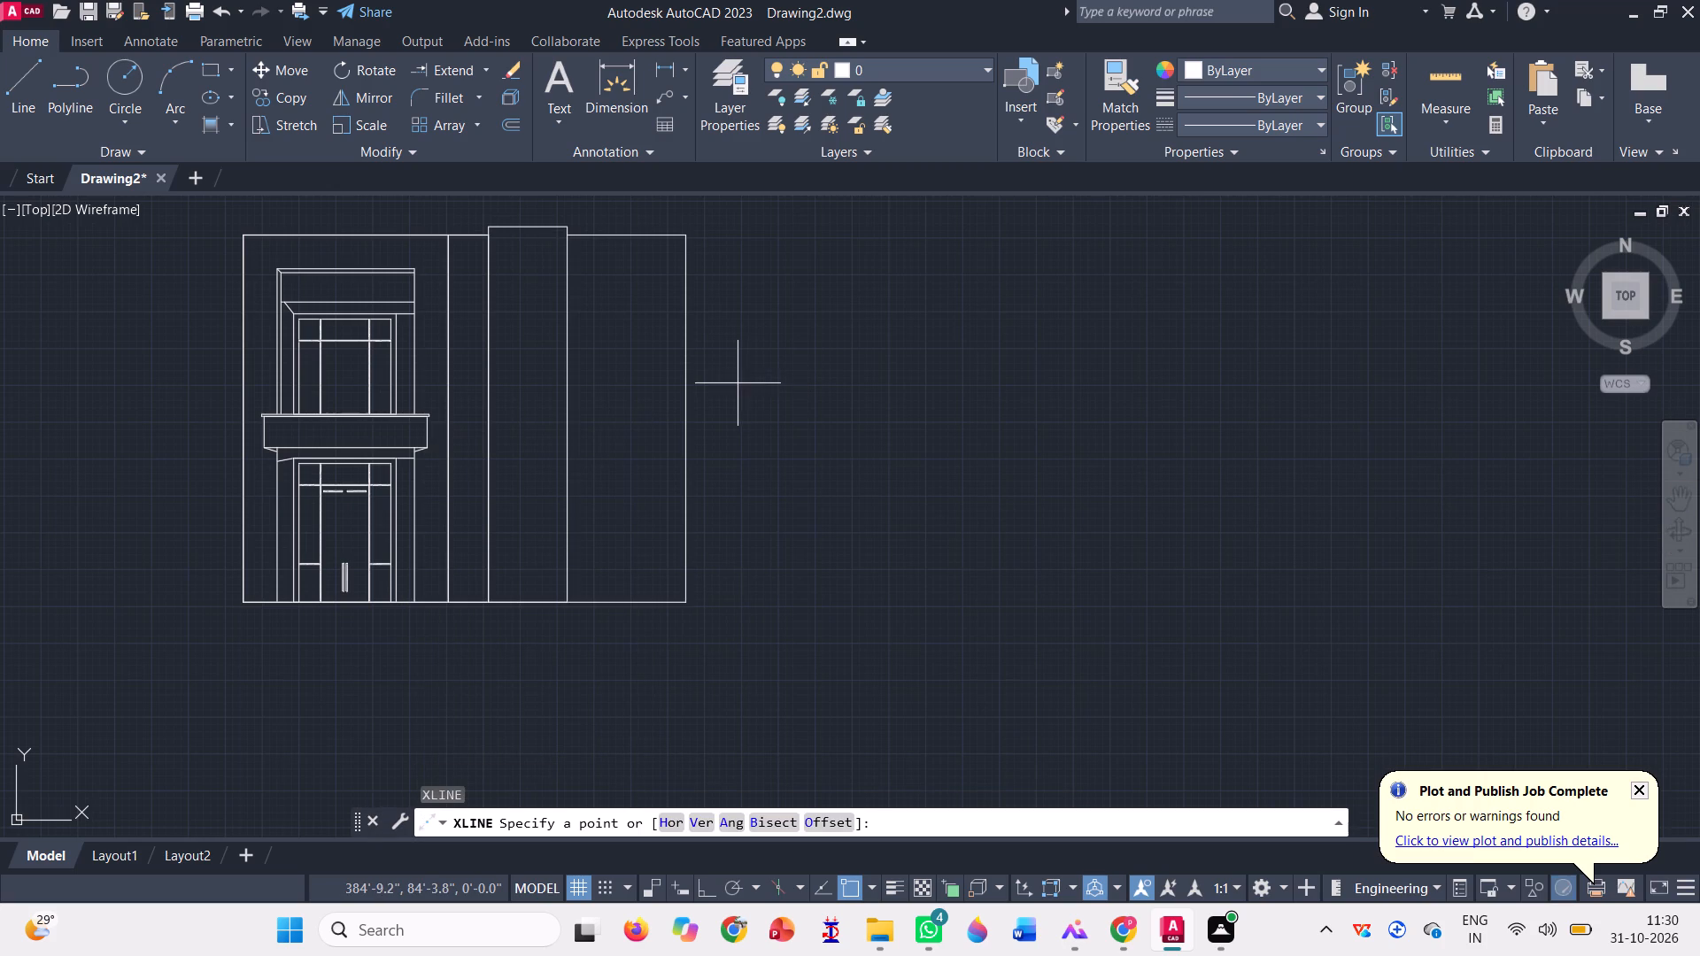
{"action": "scroll", "coordinate": [426, 445], "scroll_direction": "up", "scroll_amount": 3}
{"action": "left_click", "coordinate": [426, 459]}
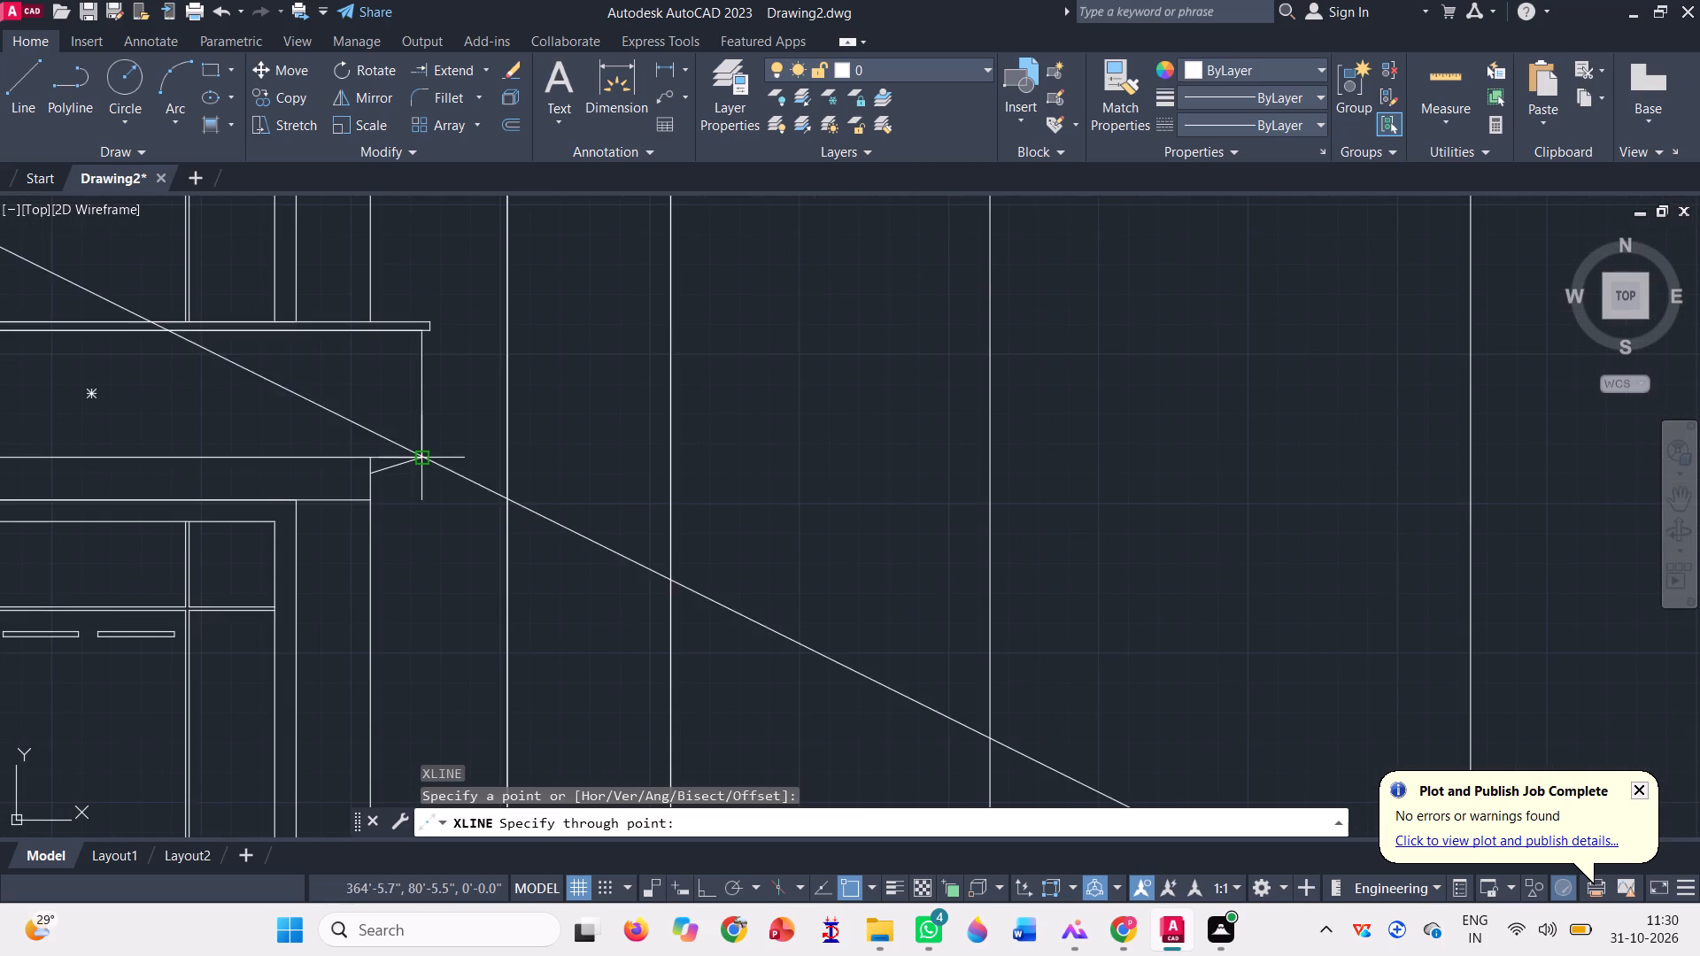
{"action": "scroll", "coordinate": [437, 442], "scroll_direction": "down", "scroll_amount": 2}
{"action": "key", "text": "F8"}
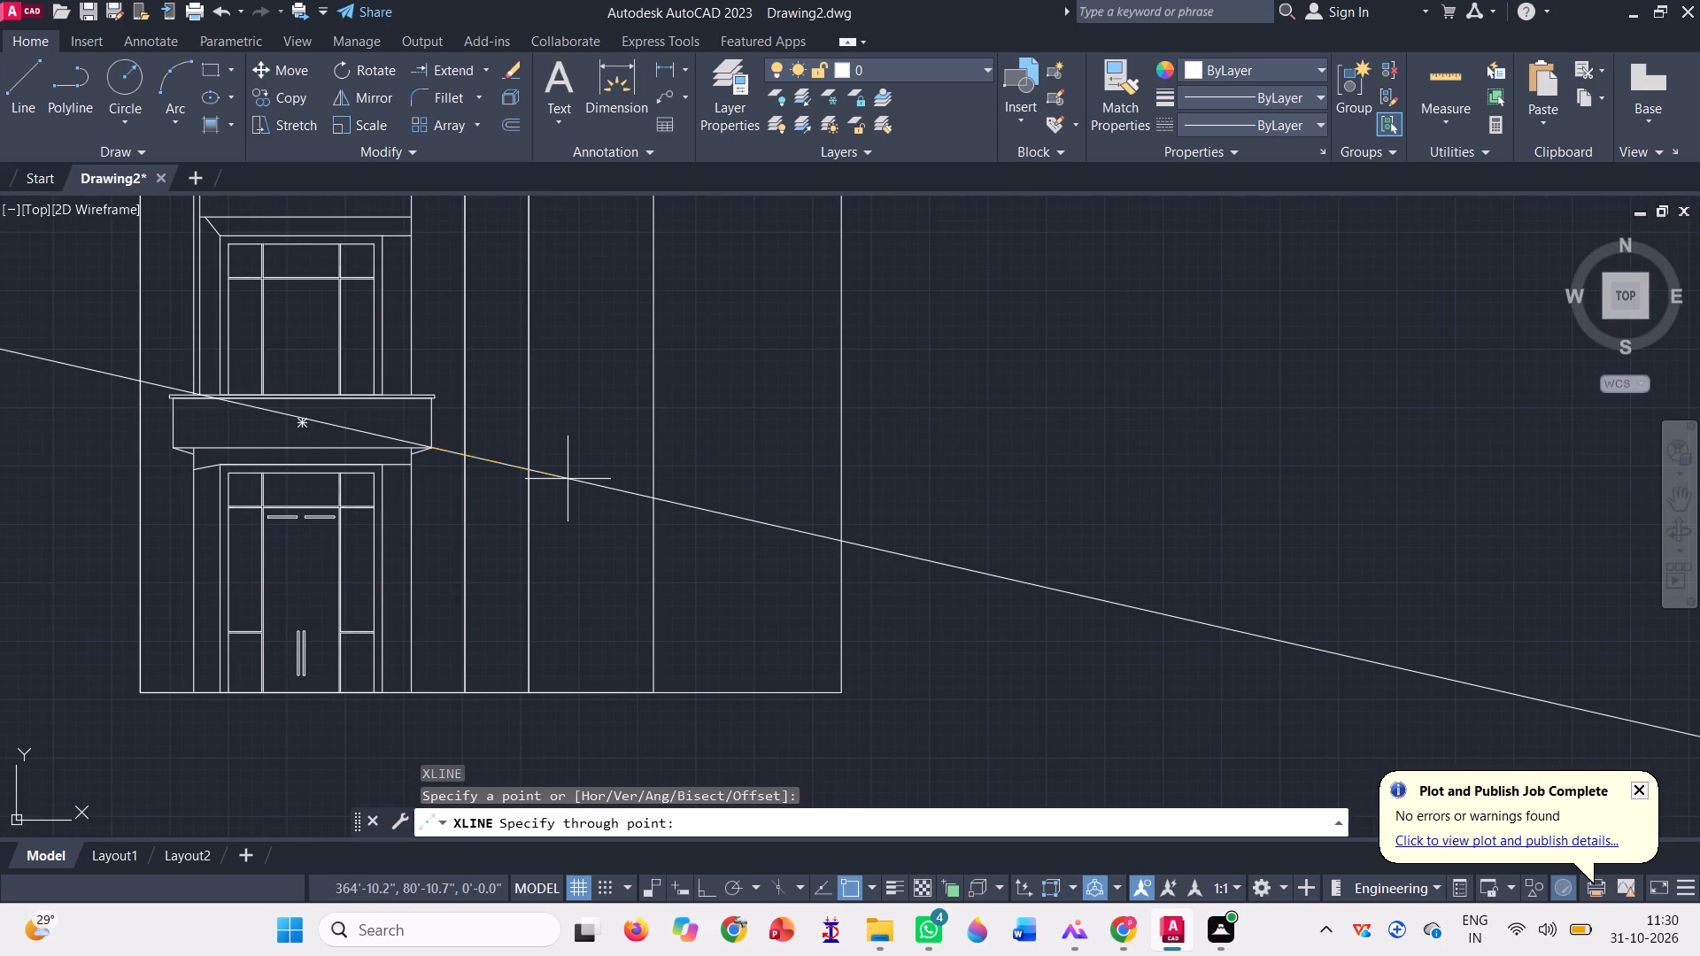
{"action": "left_click", "coordinate": [903, 448]}
{"action": "key", "text": "space"}
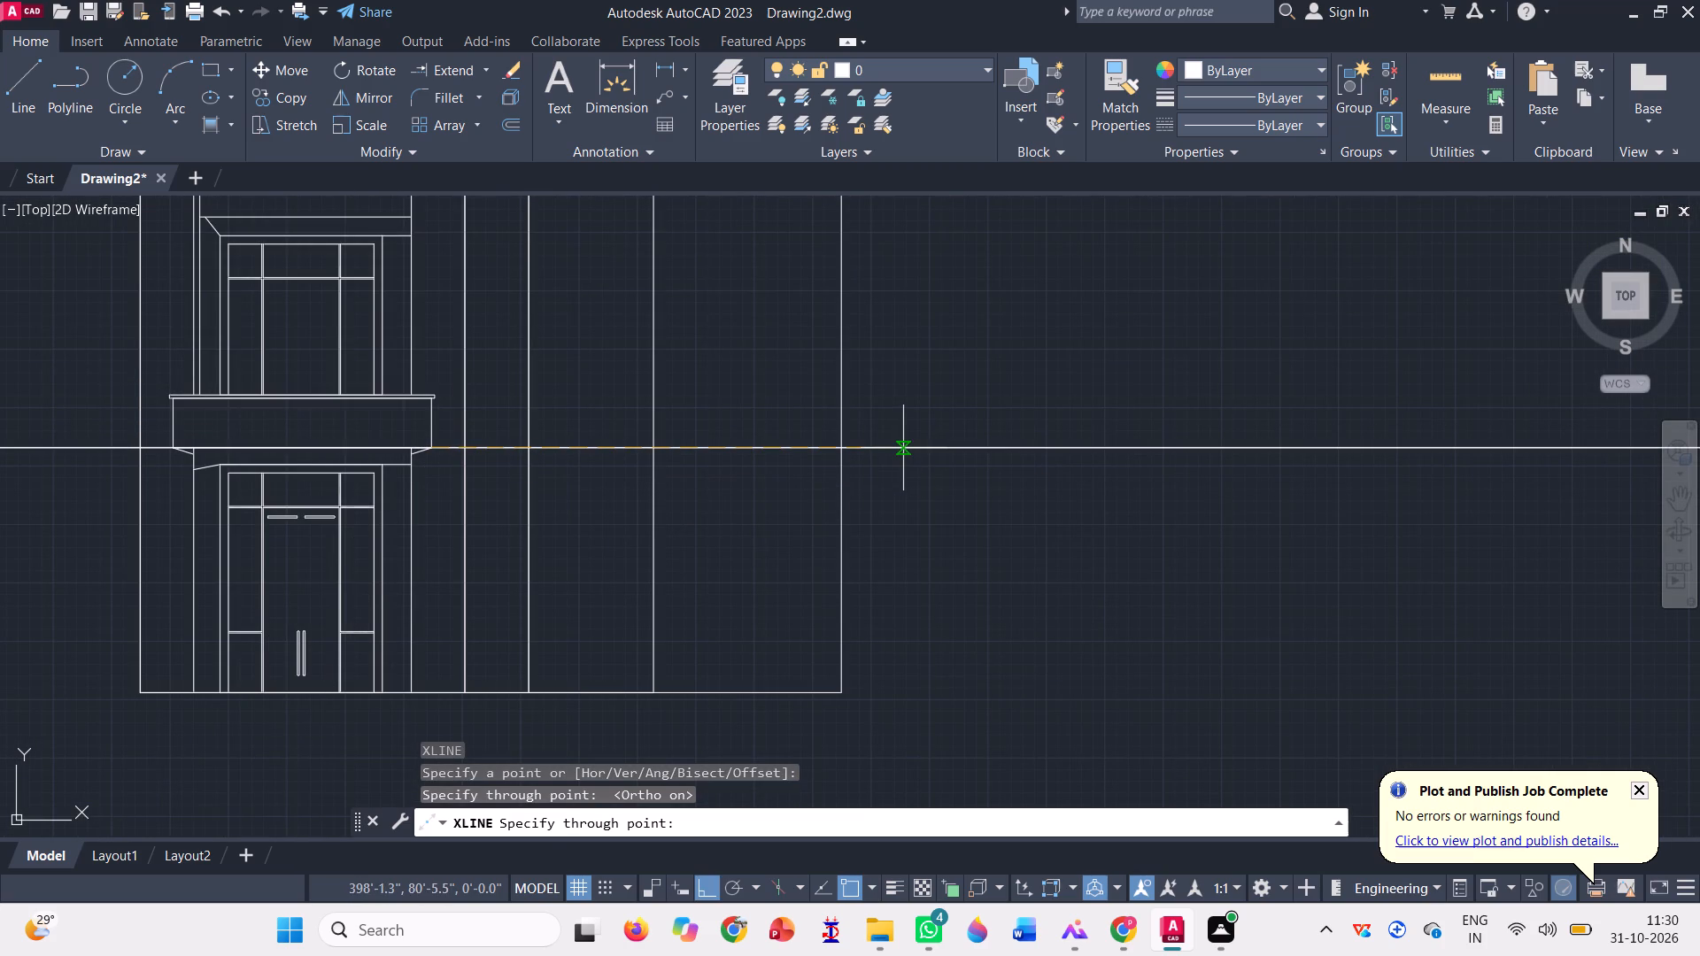
Copy the horizontal construction line from the box's lower-right corner up to the cap's bottom edge and to its top edge.
{"action": "scroll", "coordinate": [494, 442], "scroll_direction": "up", "scroll_amount": 1}
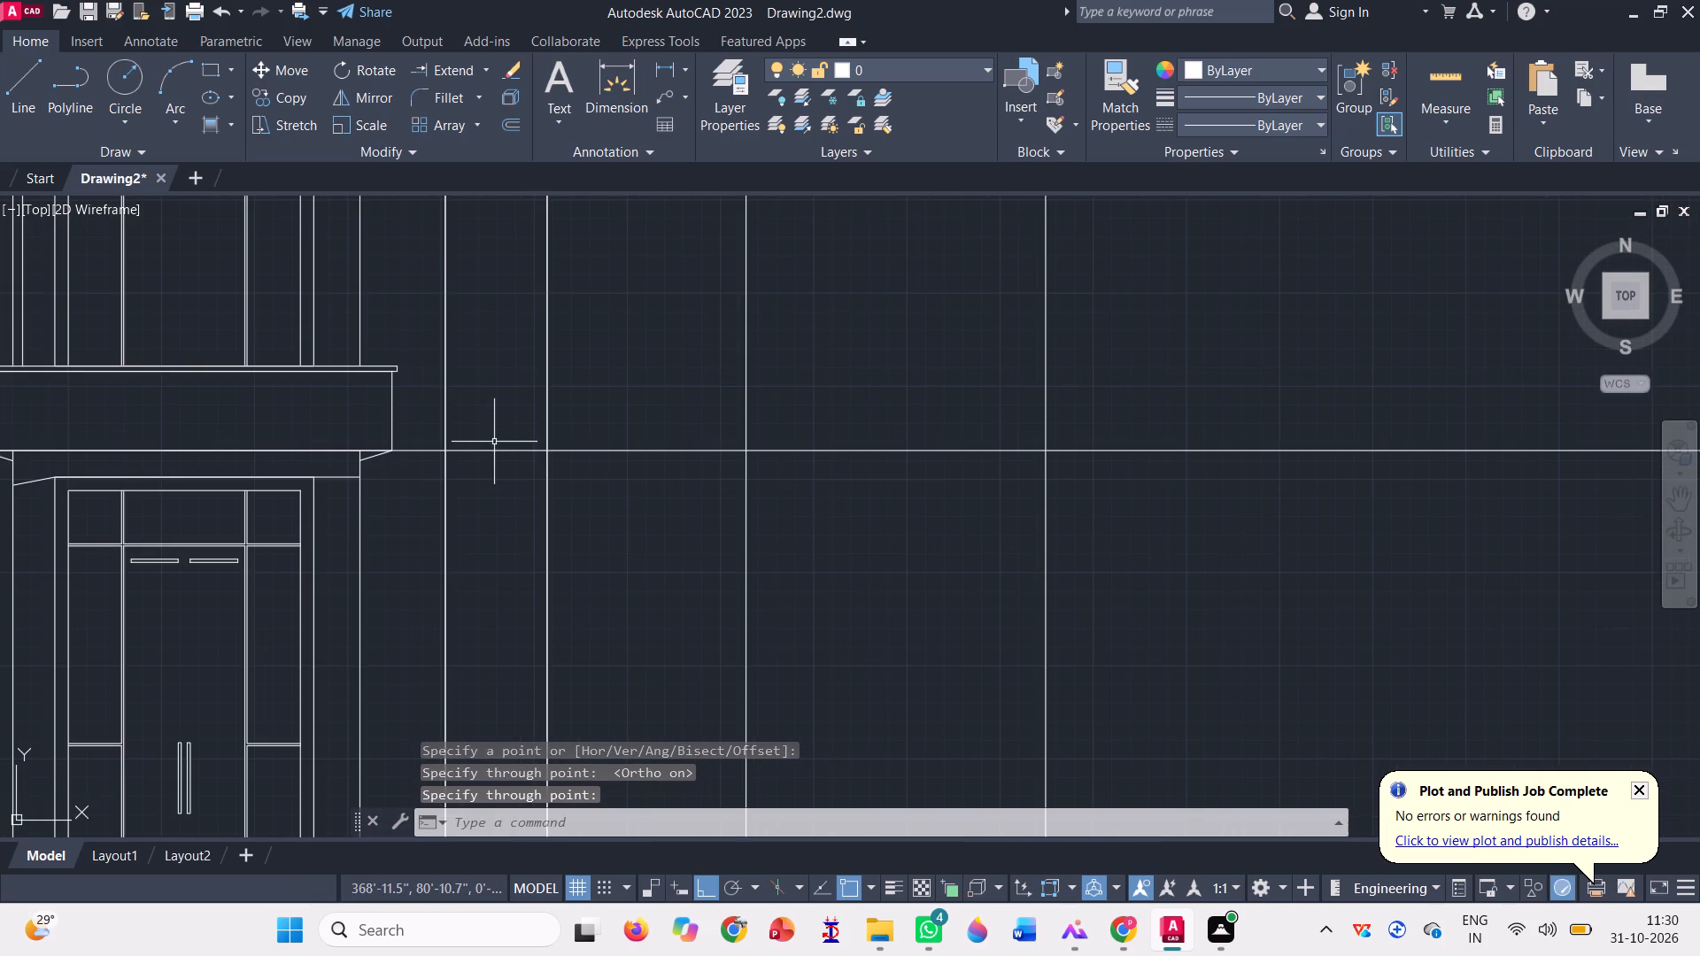
{"action": "left_click", "coordinate": [514, 467]}
{"action": "left_click", "coordinate": [500, 426]}
{"action": "type", "text": "co"}
{"action": "key", "text": "space"}
{"action": "scroll", "coordinate": [545, 444], "scroll_direction": "up", "scroll_amount": 1}
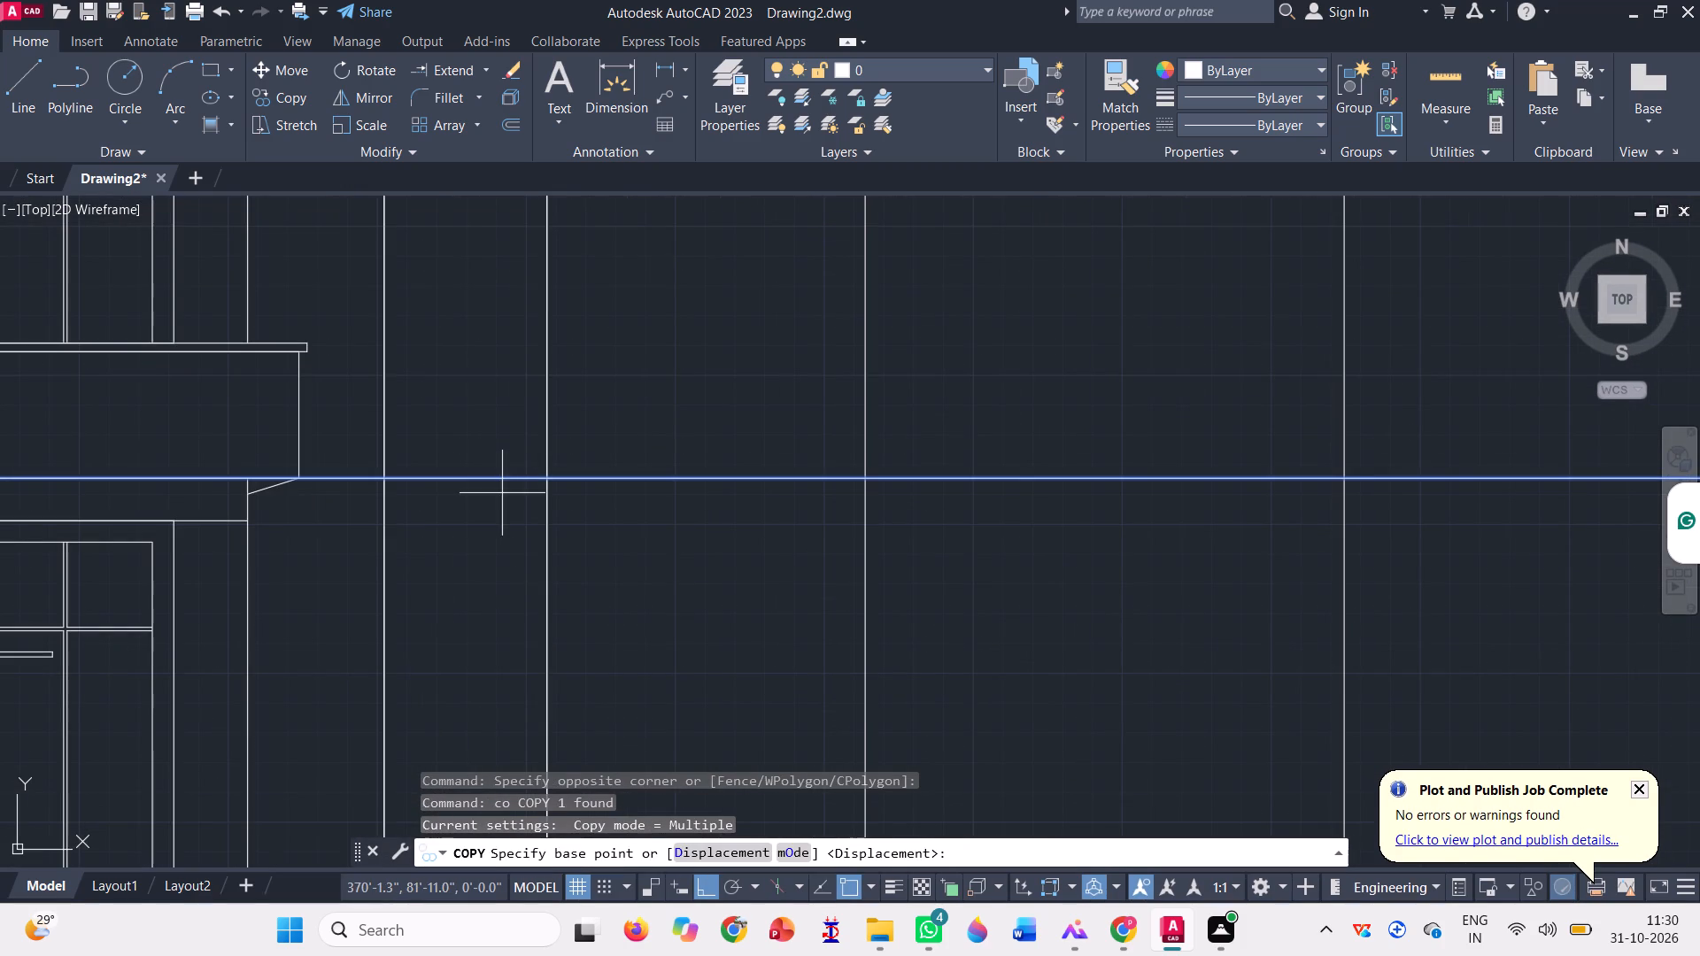
{"action": "left_click", "coordinate": [304, 475]}
{"action": "scroll", "coordinate": [317, 341], "scroll_direction": "up", "scroll_amount": 2}
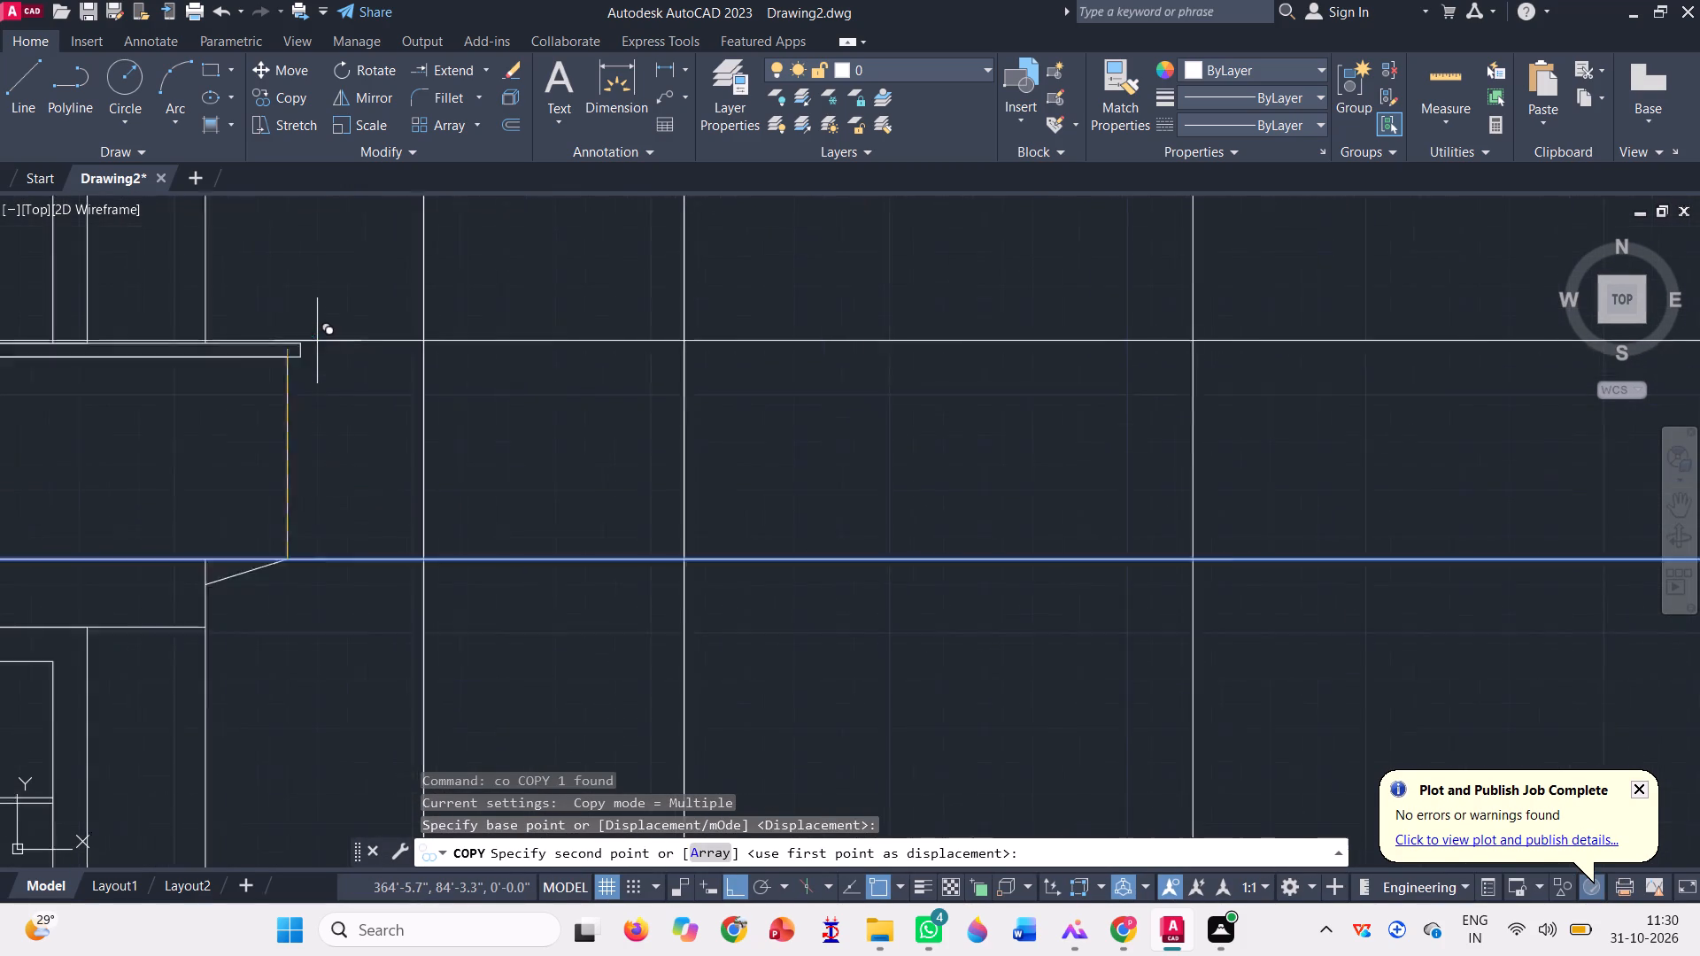
{"action": "scroll", "coordinate": [317, 340], "scroll_direction": "up", "scroll_amount": 1}
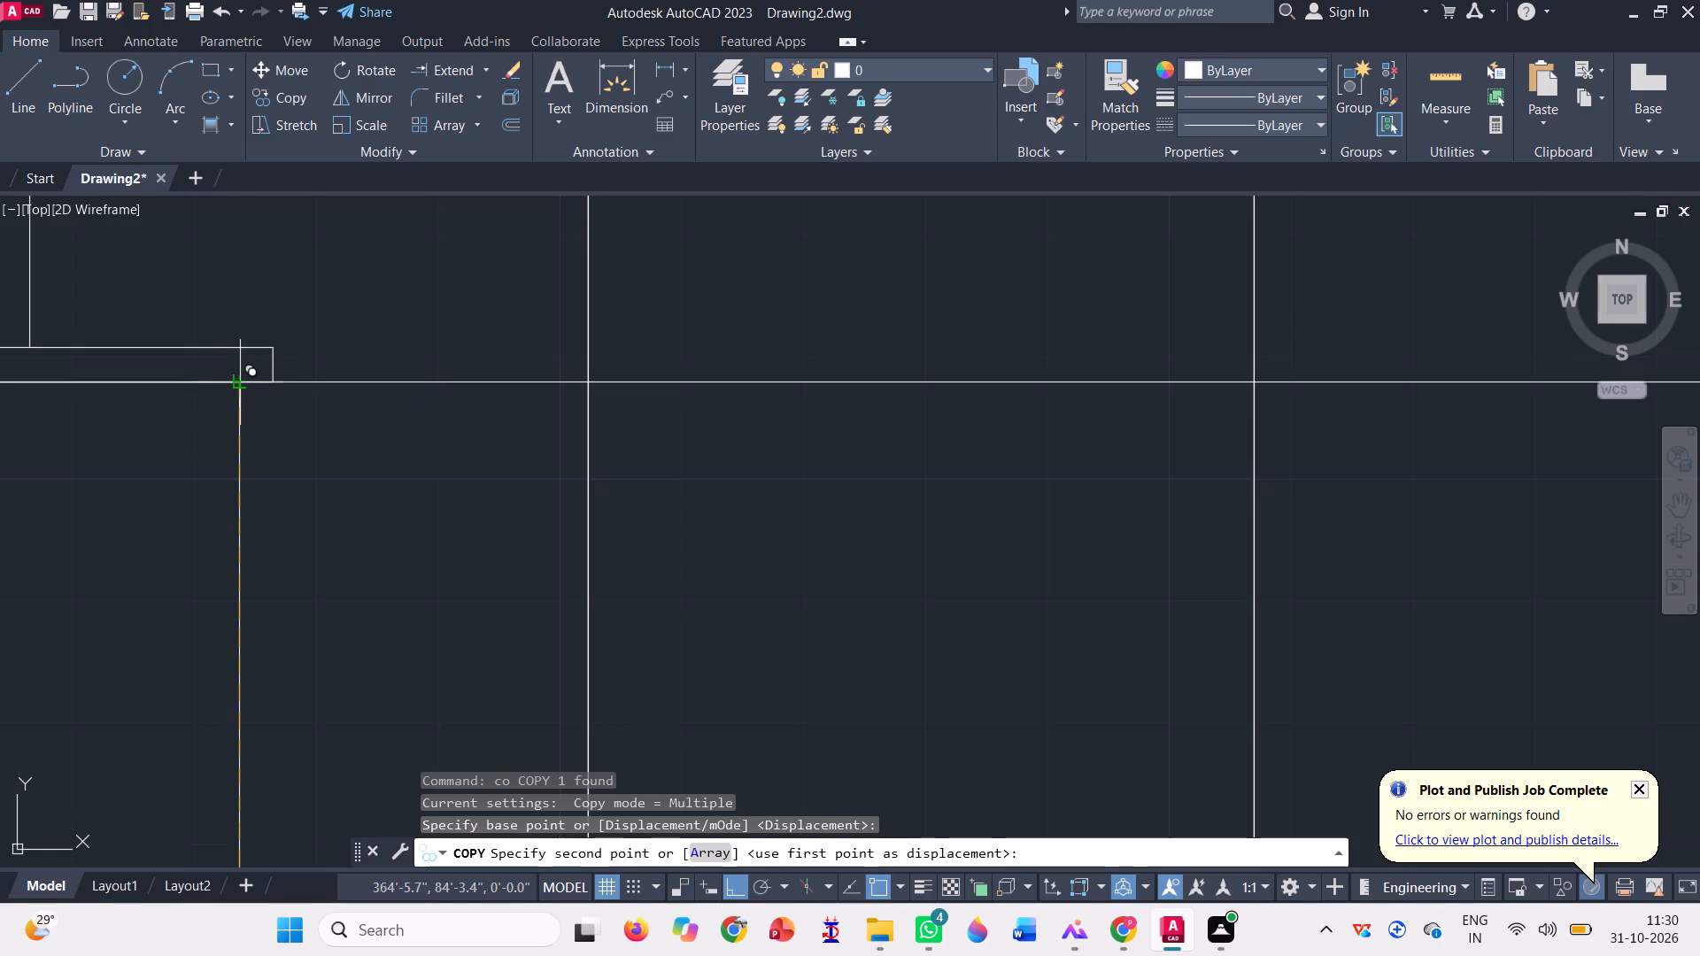
{"action": "left_click", "coordinate": [243, 382]}
{"action": "left_click", "coordinate": [243, 349]}
{"action": "scroll", "coordinate": [315, 412], "scroll_direction": "down", "scroll_amount": 2}
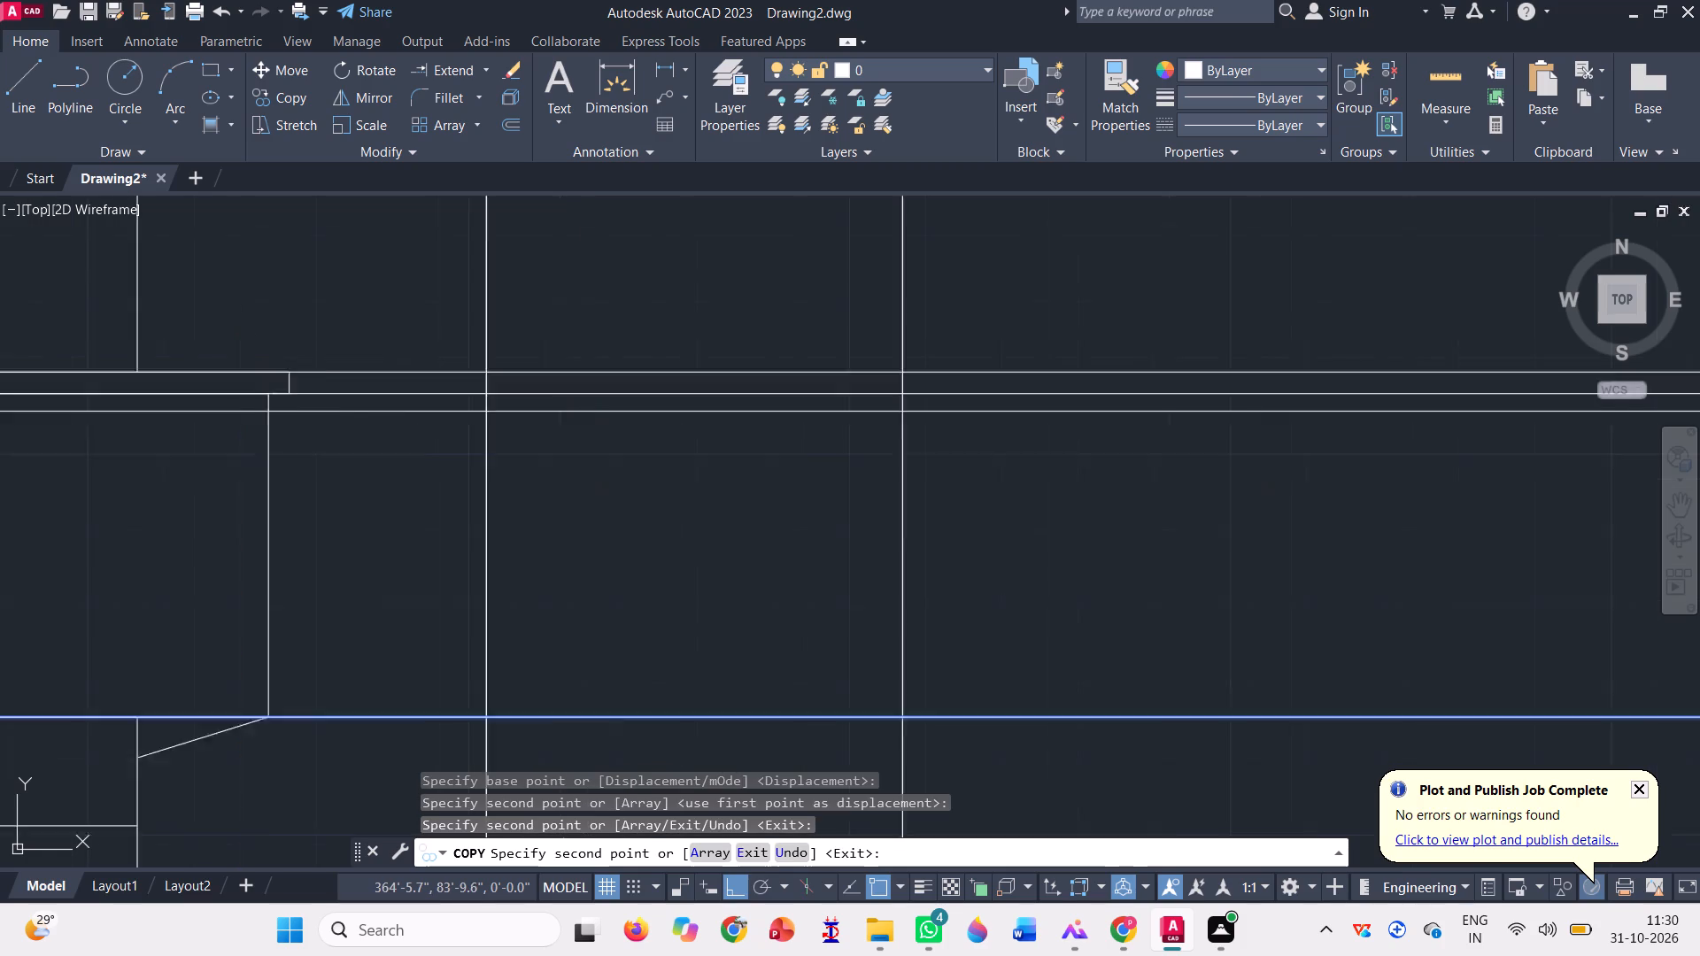
{"action": "key", "text": "space"}
Draw a rectangle across the right-hand bay between the lowest construction line and the one at the cap's bottom edge.
{"action": "scroll", "coordinate": [292, 379], "scroll_direction": "down", "scroll_amount": 3}
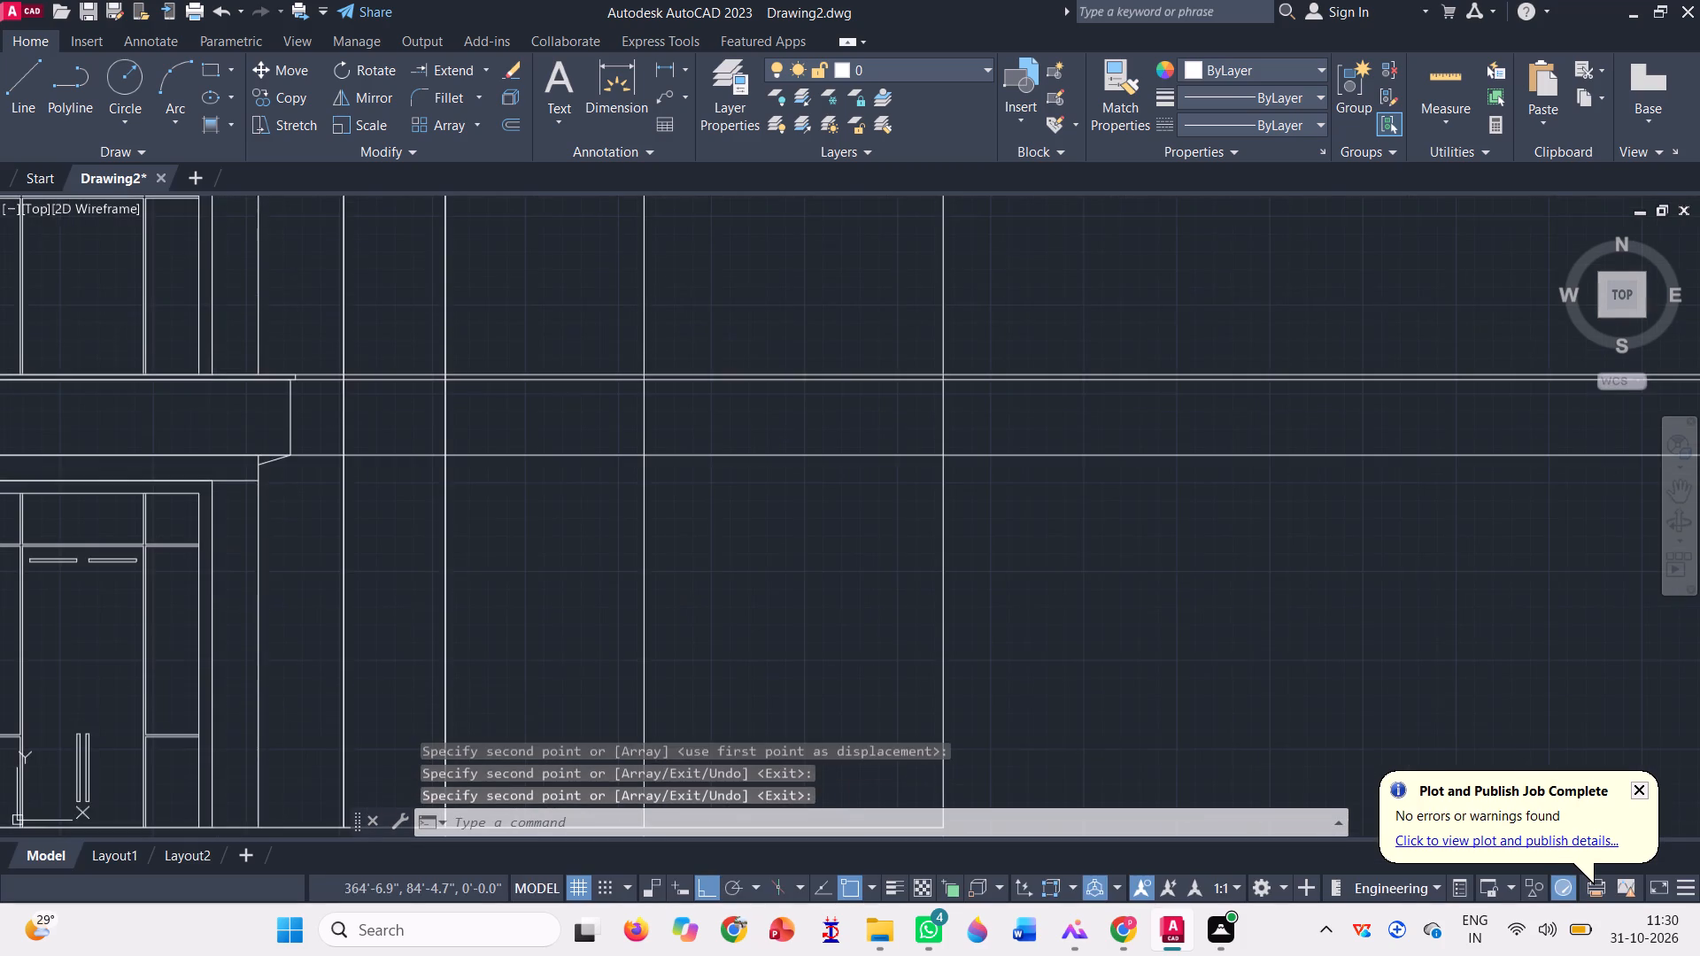
{"action": "left_click", "coordinate": [205, 69]}
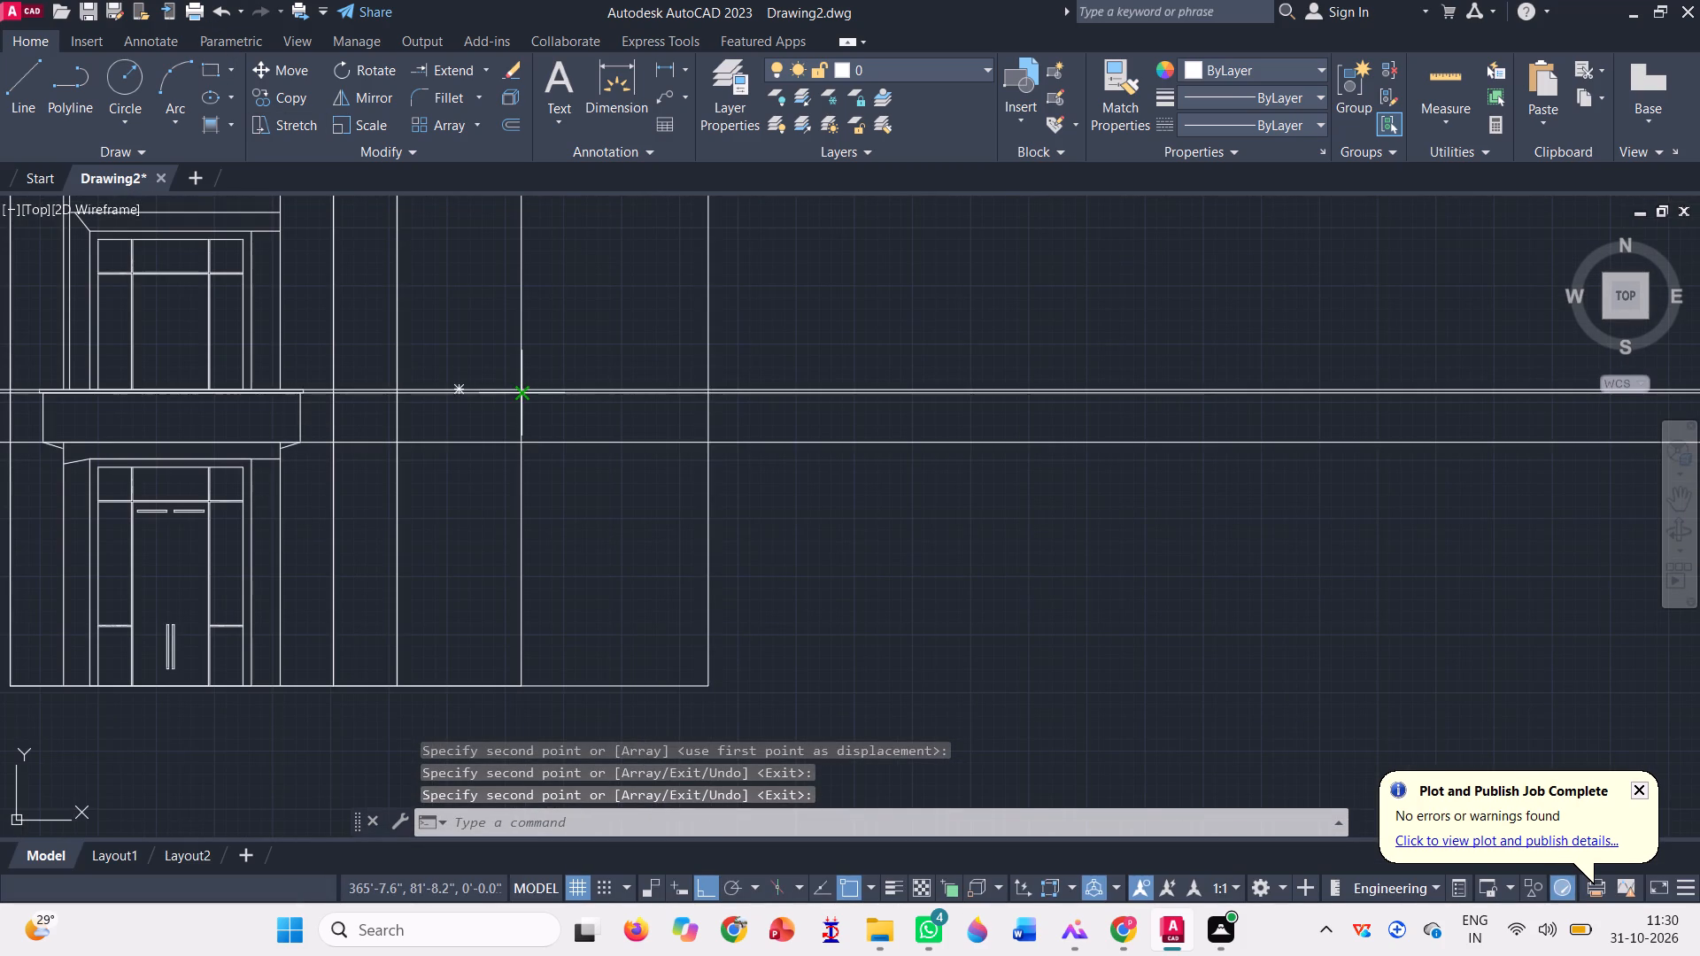
{"action": "scroll", "coordinate": [523, 395], "scroll_direction": "up", "scroll_amount": 3}
{"action": "left_click", "coordinate": [504, 383]}
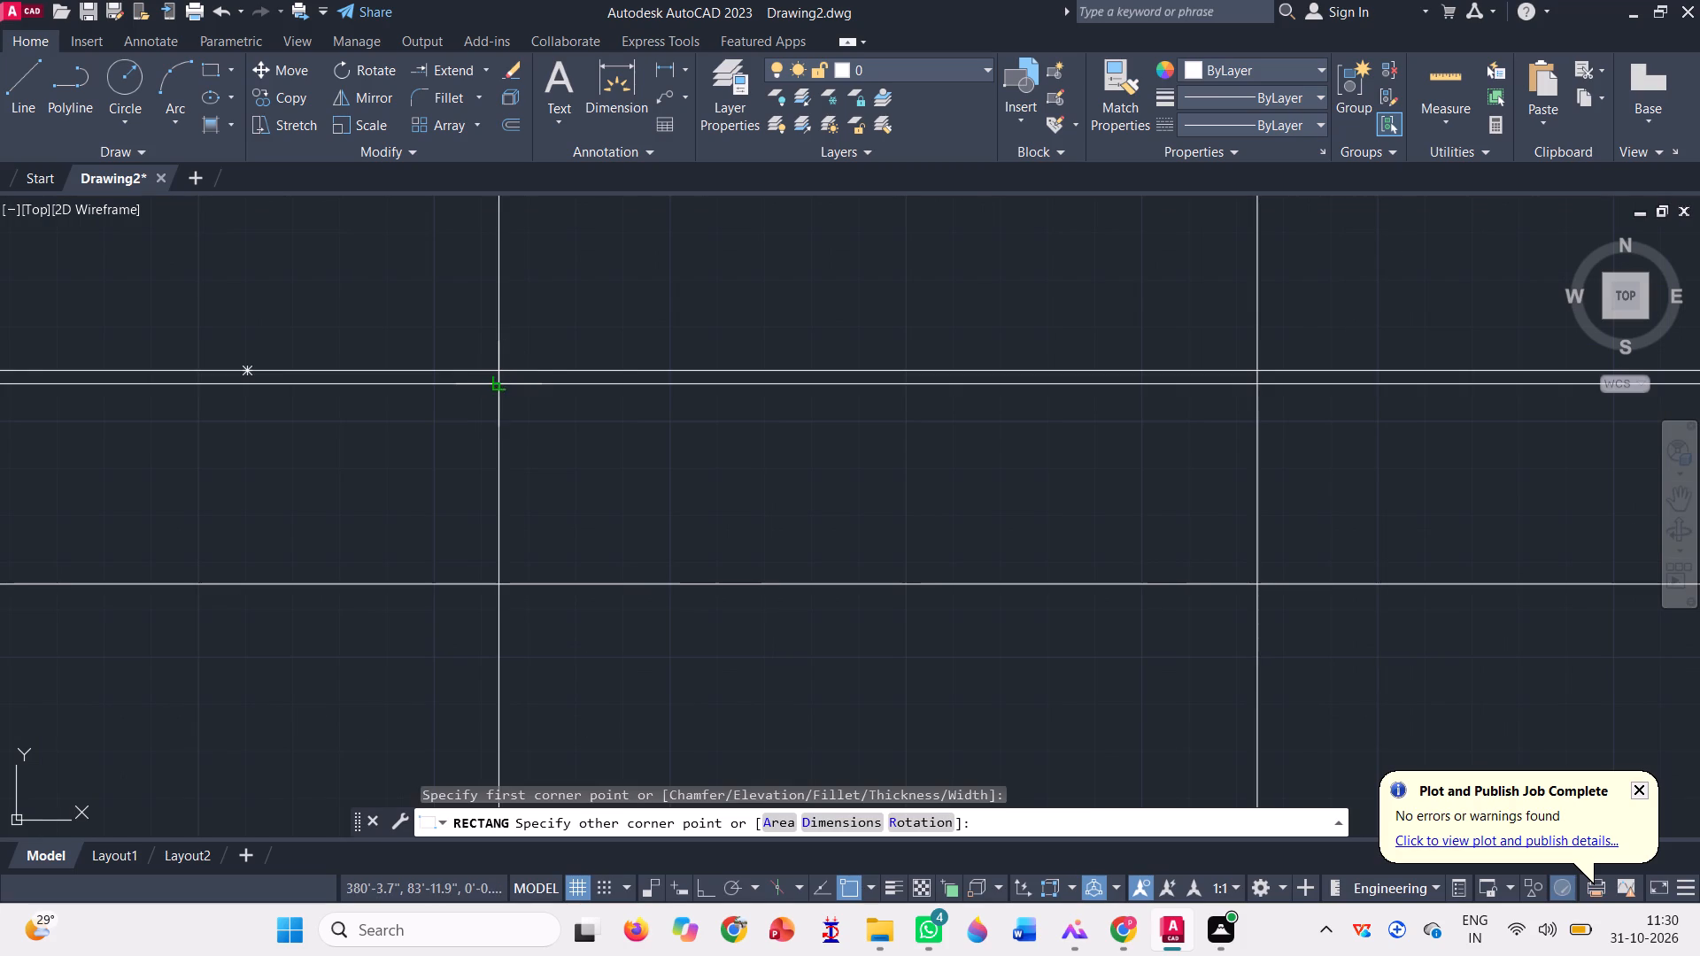
{"action": "scroll", "coordinate": [545, 474], "scroll_direction": "down", "scroll_amount": 1}
{"action": "left_click", "coordinate": [990, 537]}
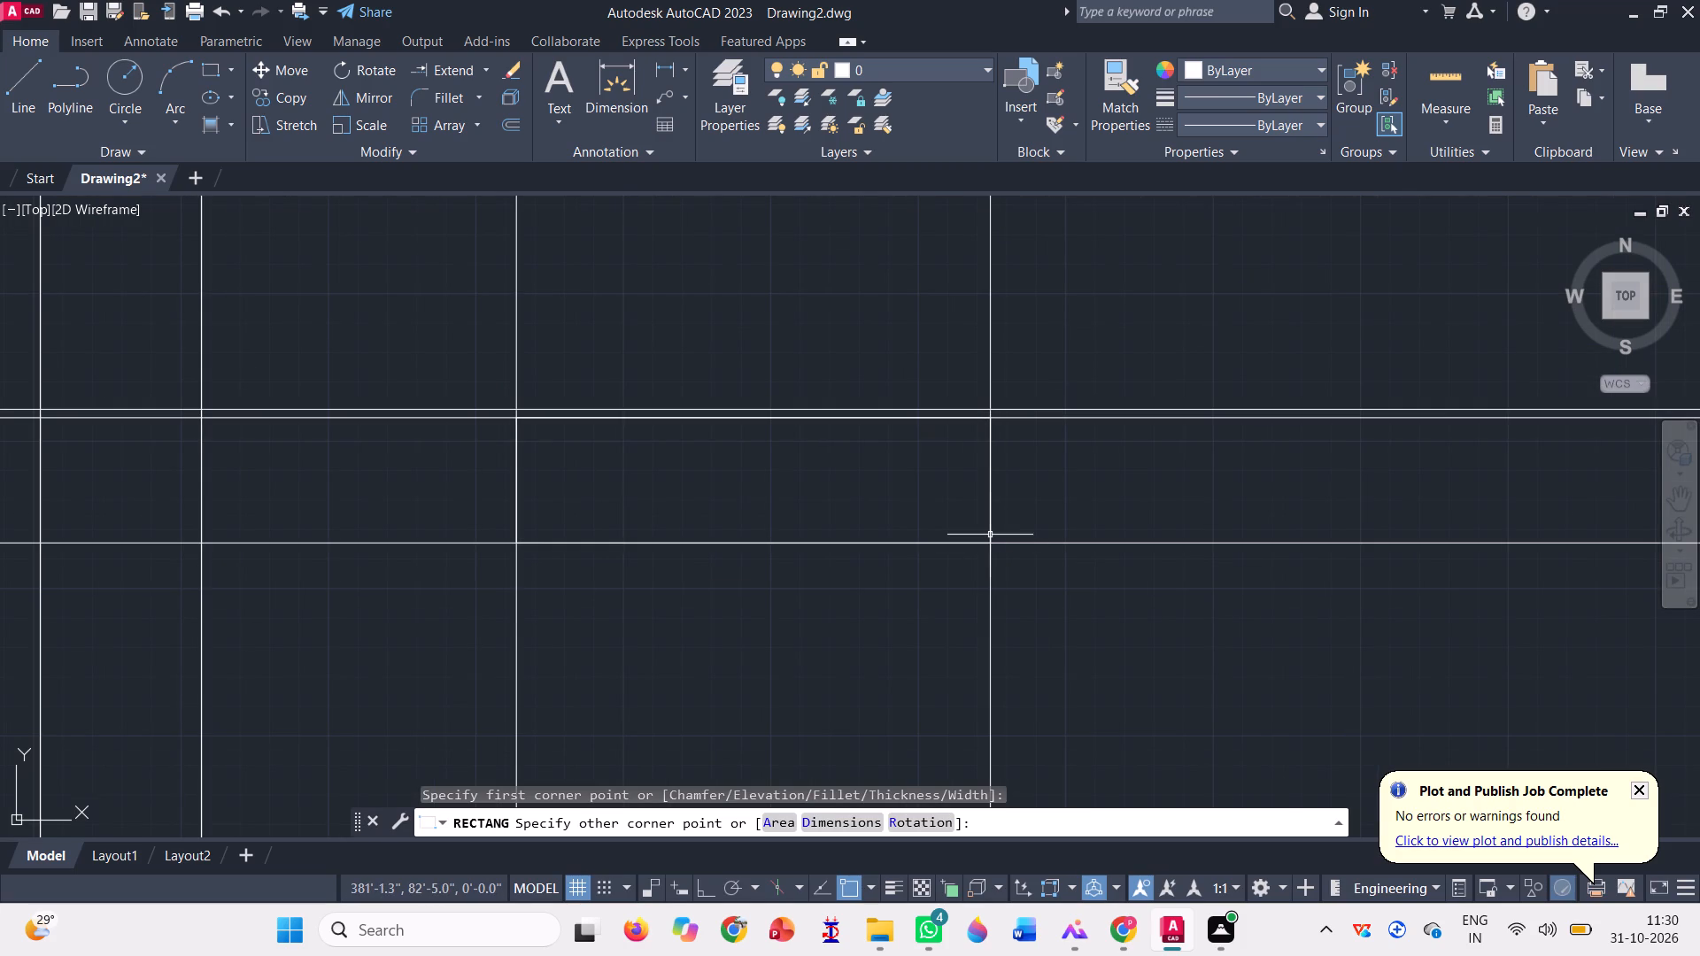
Draw a thin cap rectangle across the right-hand bay between the two upper construction lines.
{"action": "left_click", "coordinate": [204, 65]}
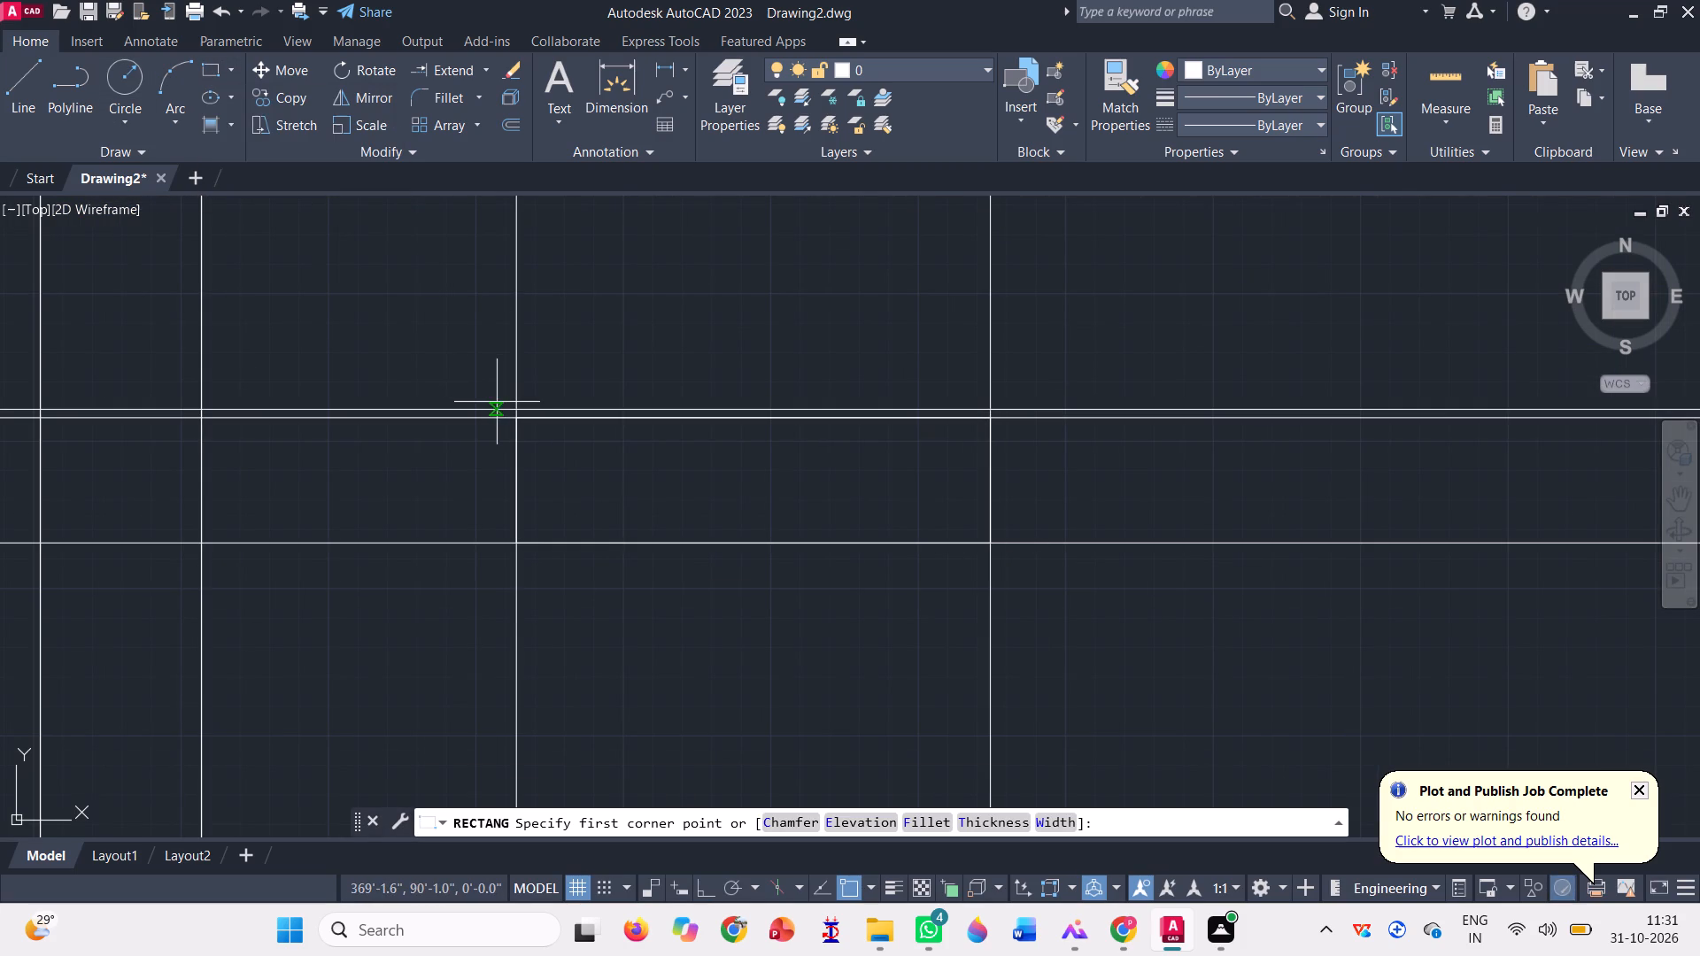
{"action": "scroll", "coordinate": [497, 402], "scroll_direction": "up", "scroll_amount": 3}
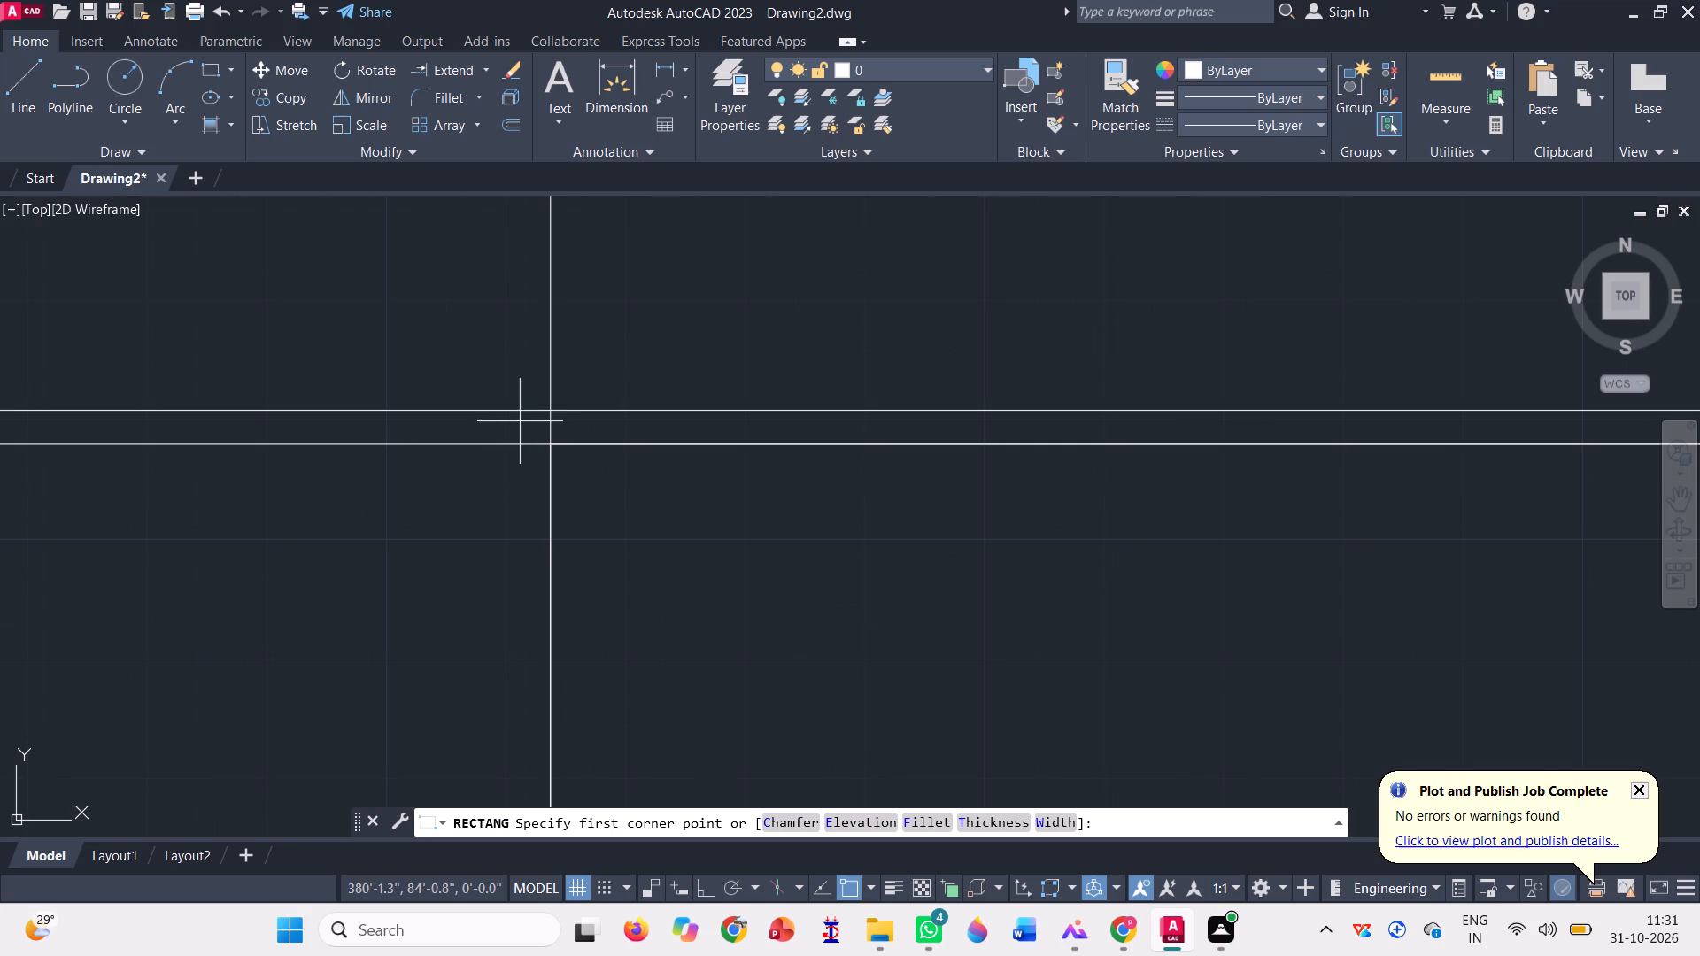
{"action": "left_click", "coordinate": [550, 411]}
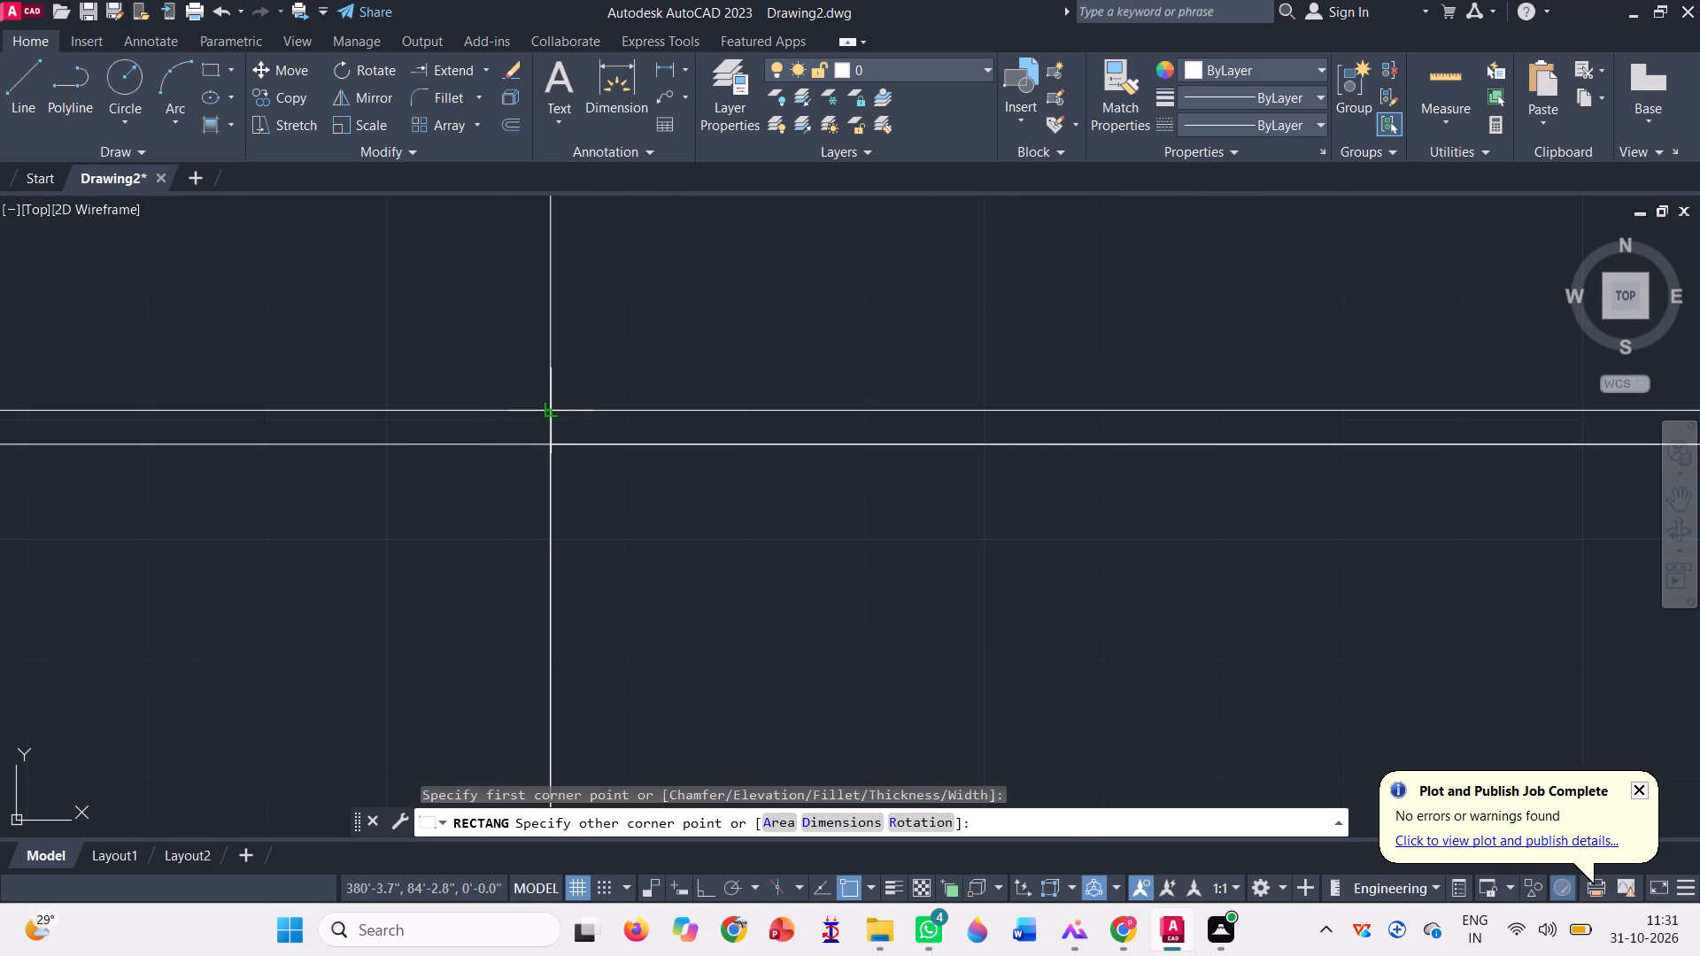
{"action": "scroll", "coordinate": [328, 451], "scroll_direction": "down", "scroll_amount": 2}
{"action": "scroll", "coordinate": [1264, 447], "scroll_direction": "up", "scroll_amount": 2}
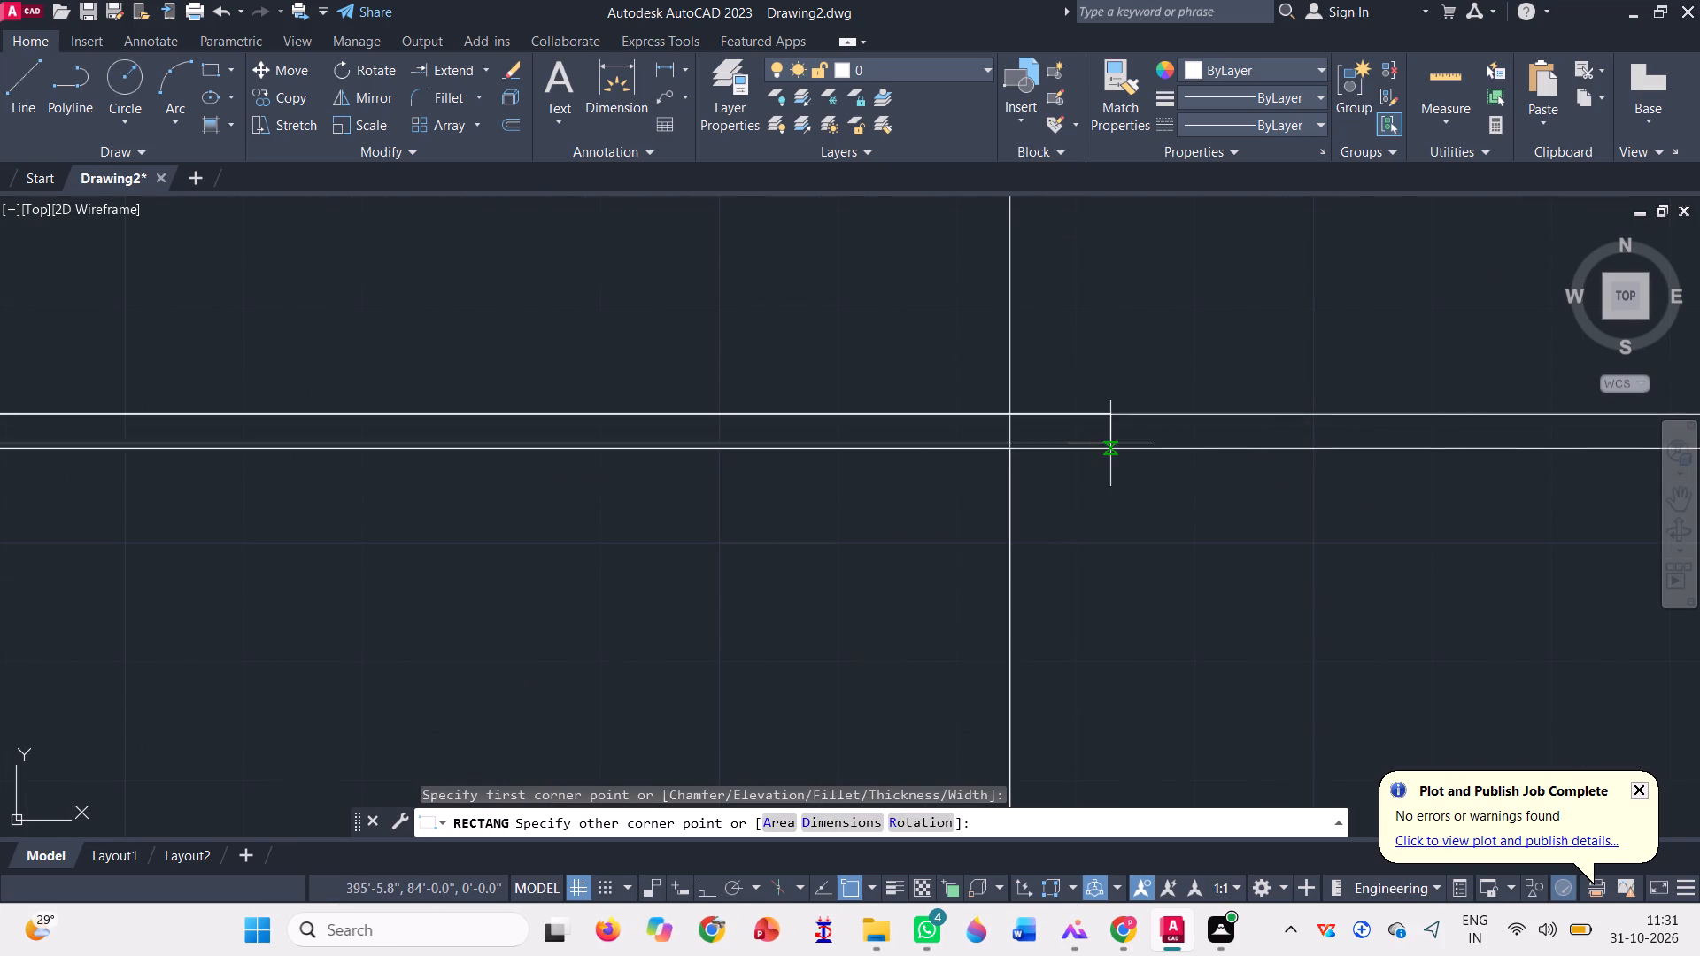
{"action": "scroll", "coordinate": [1066, 445], "scroll_direction": "up", "scroll_amount": 3}
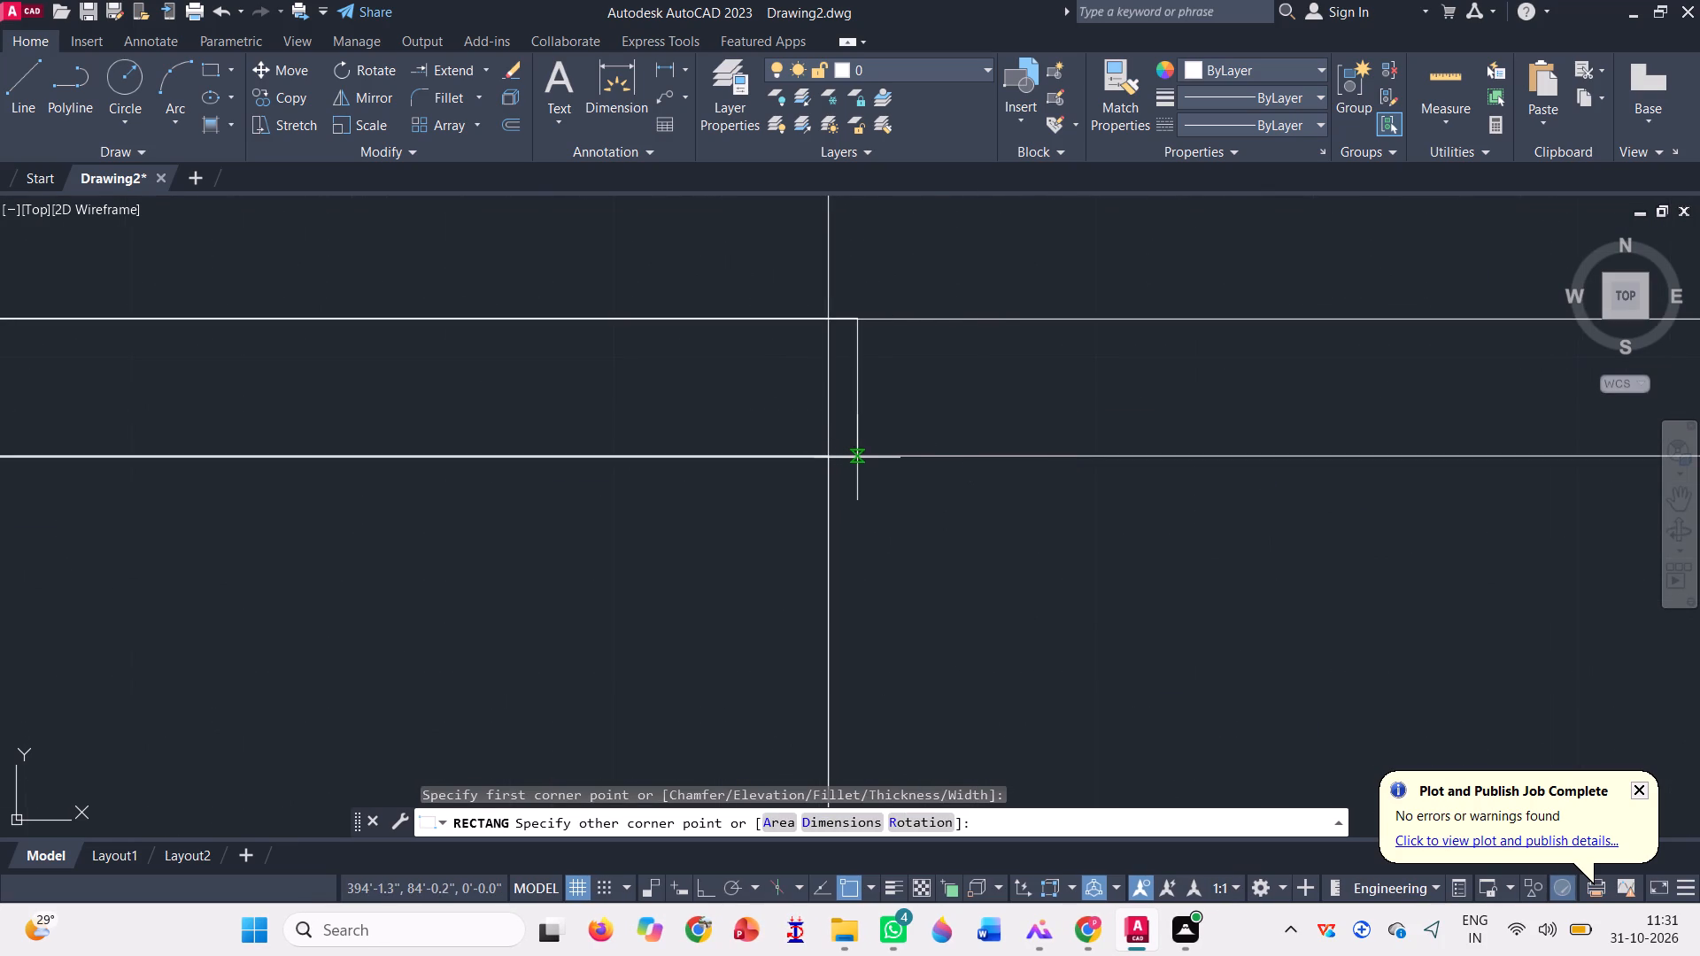
{"action": "left_click", "coordinate": [854, 460]}
Delete the three horizontal construction lines.
{"action": "scroll", "coordinate": [853, 466], "scroll_direction": "down", "scroll_amount": 3}
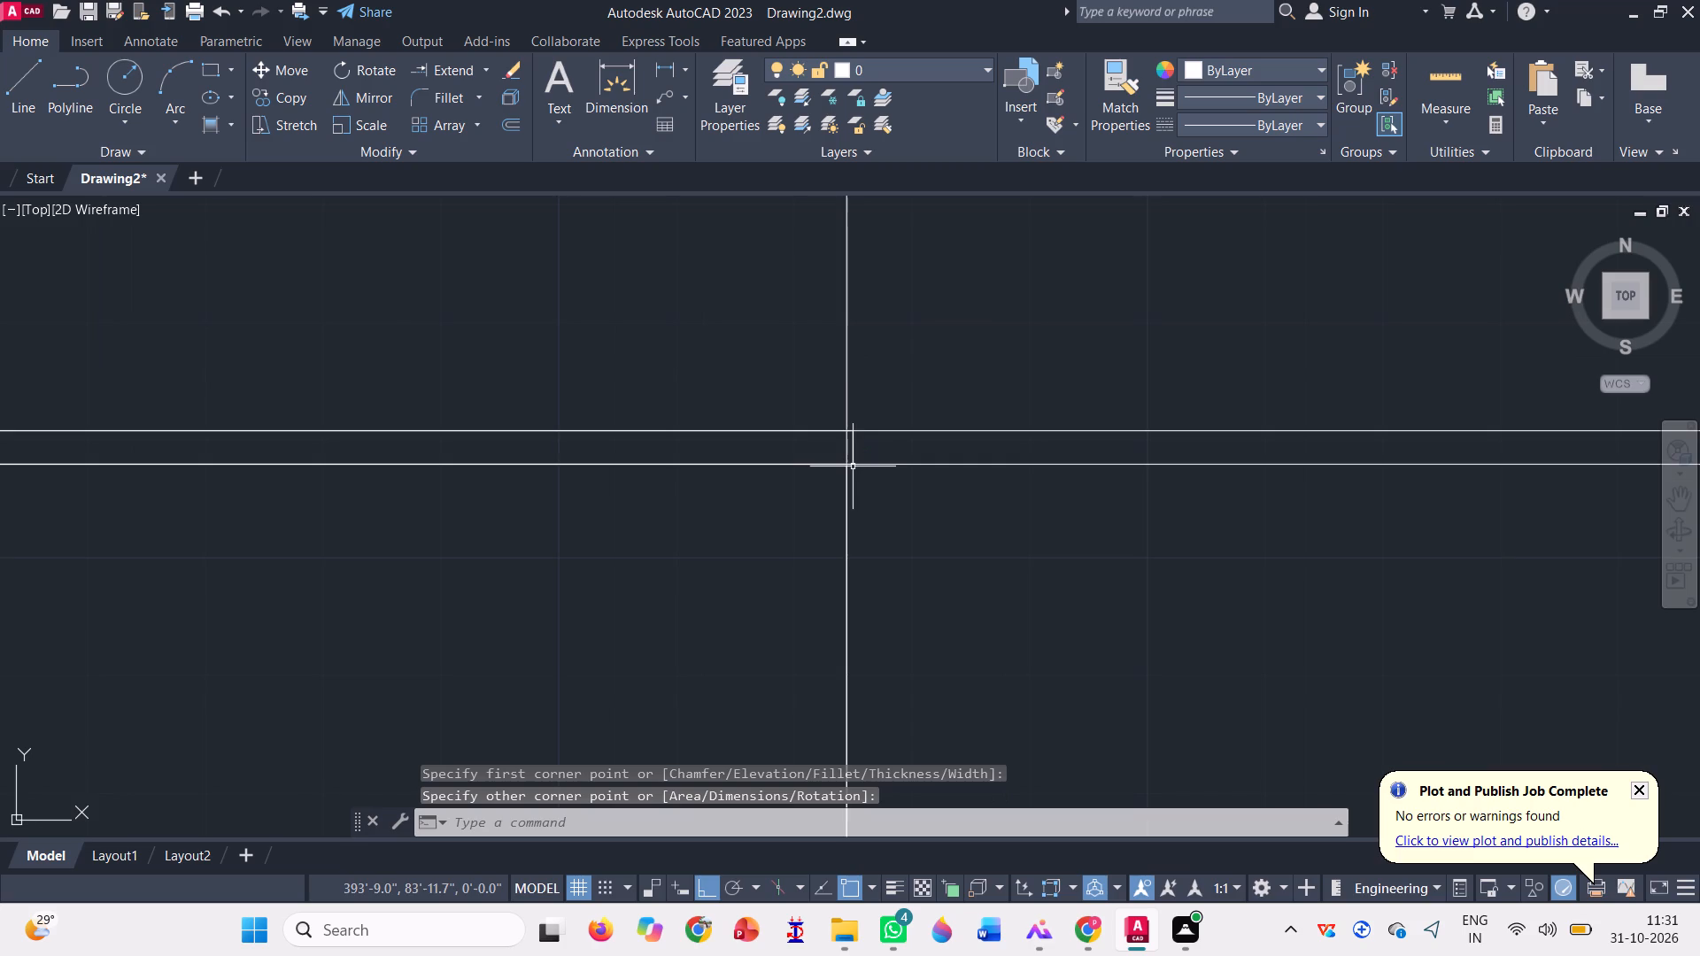
{"action": "scroll", "coordinate": [876, 382], "scroll_direction": "down", "scroll_amount": 4}
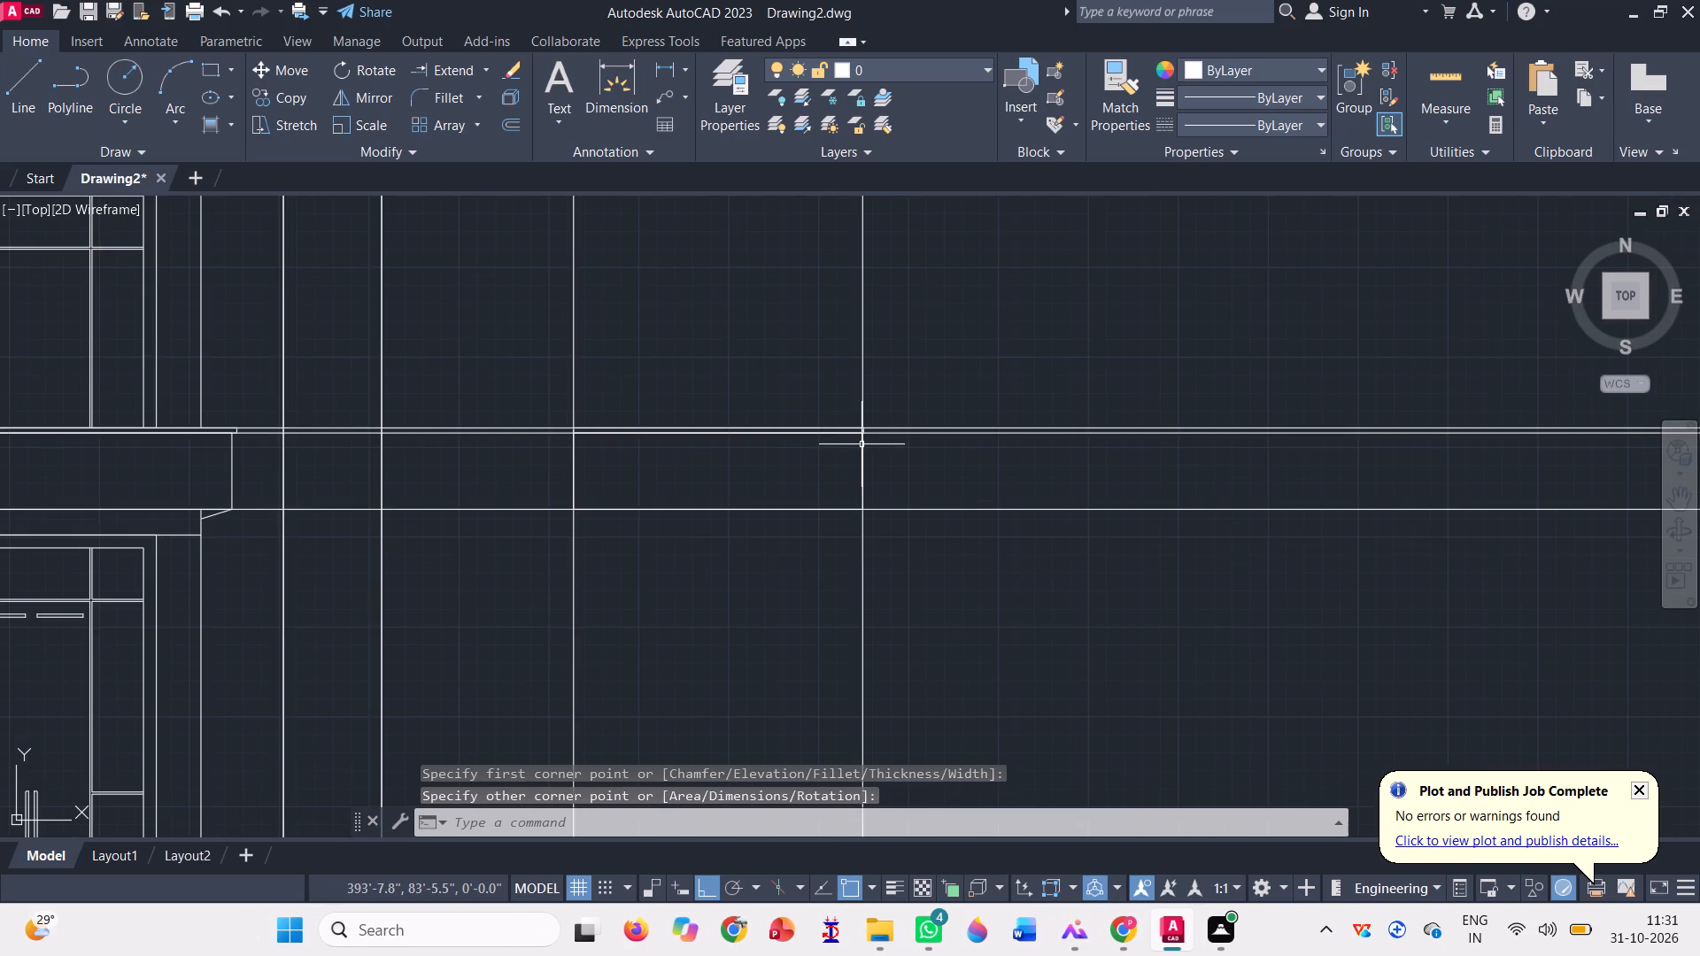
{"action": "left_click", "coordinate": [1019, 556]}
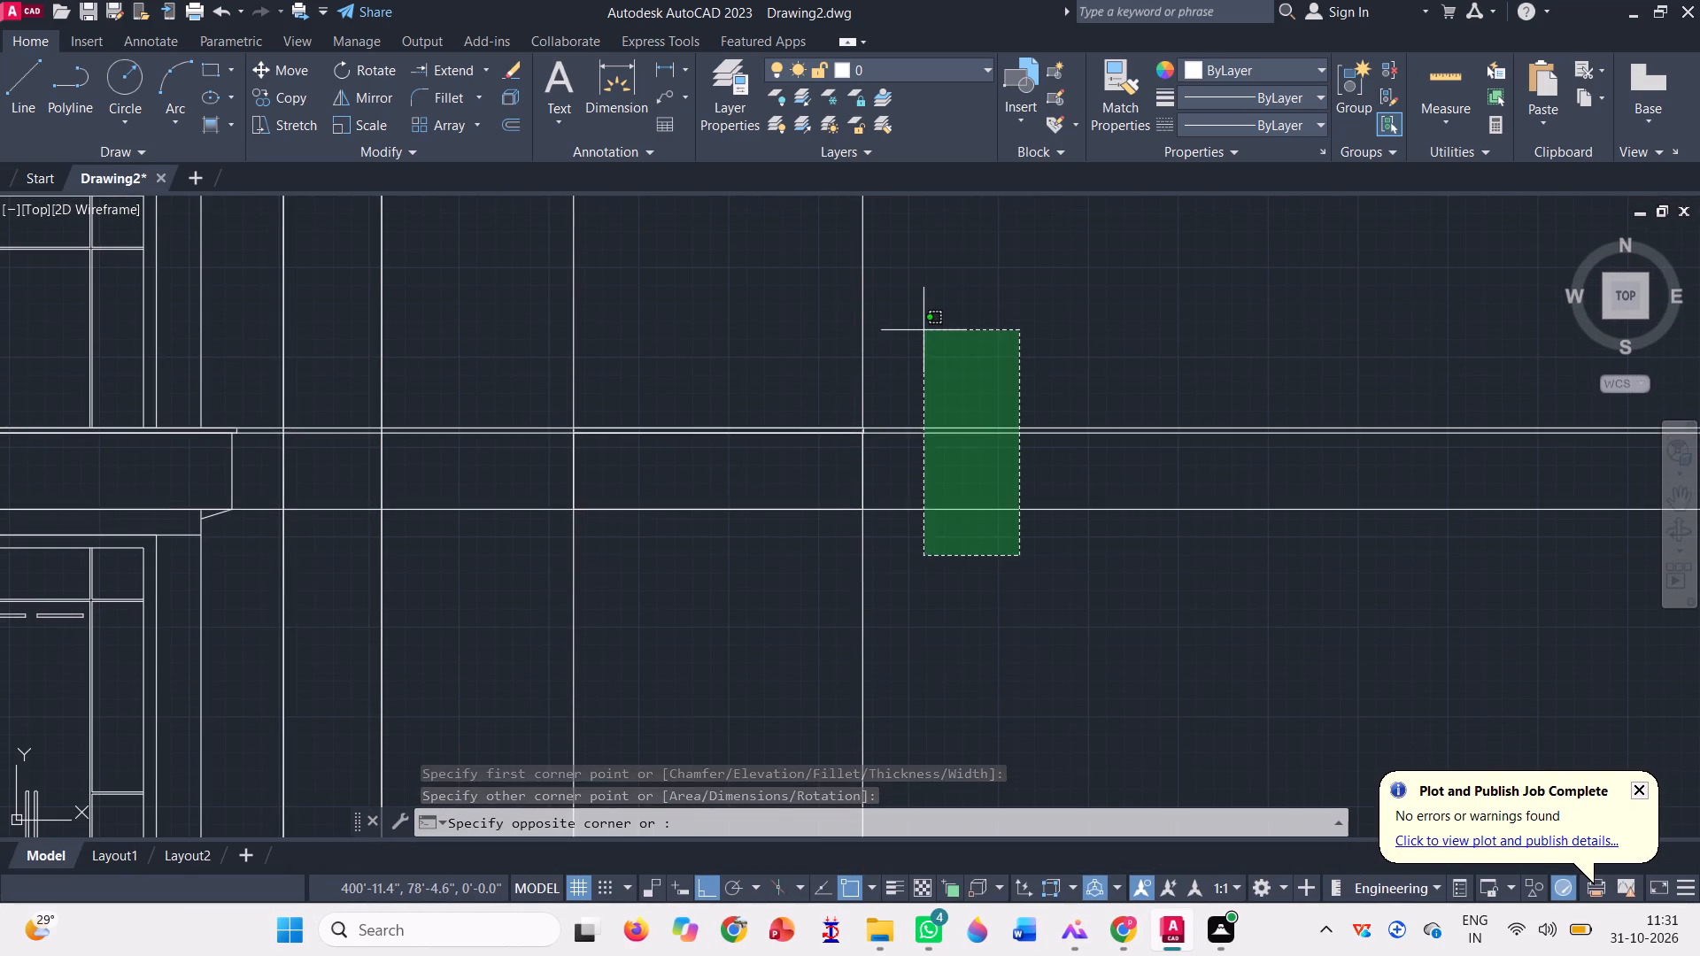
{"action": "left_click", "coordinate": [890, 297]}
{"action": "key", "text": "Delete"}
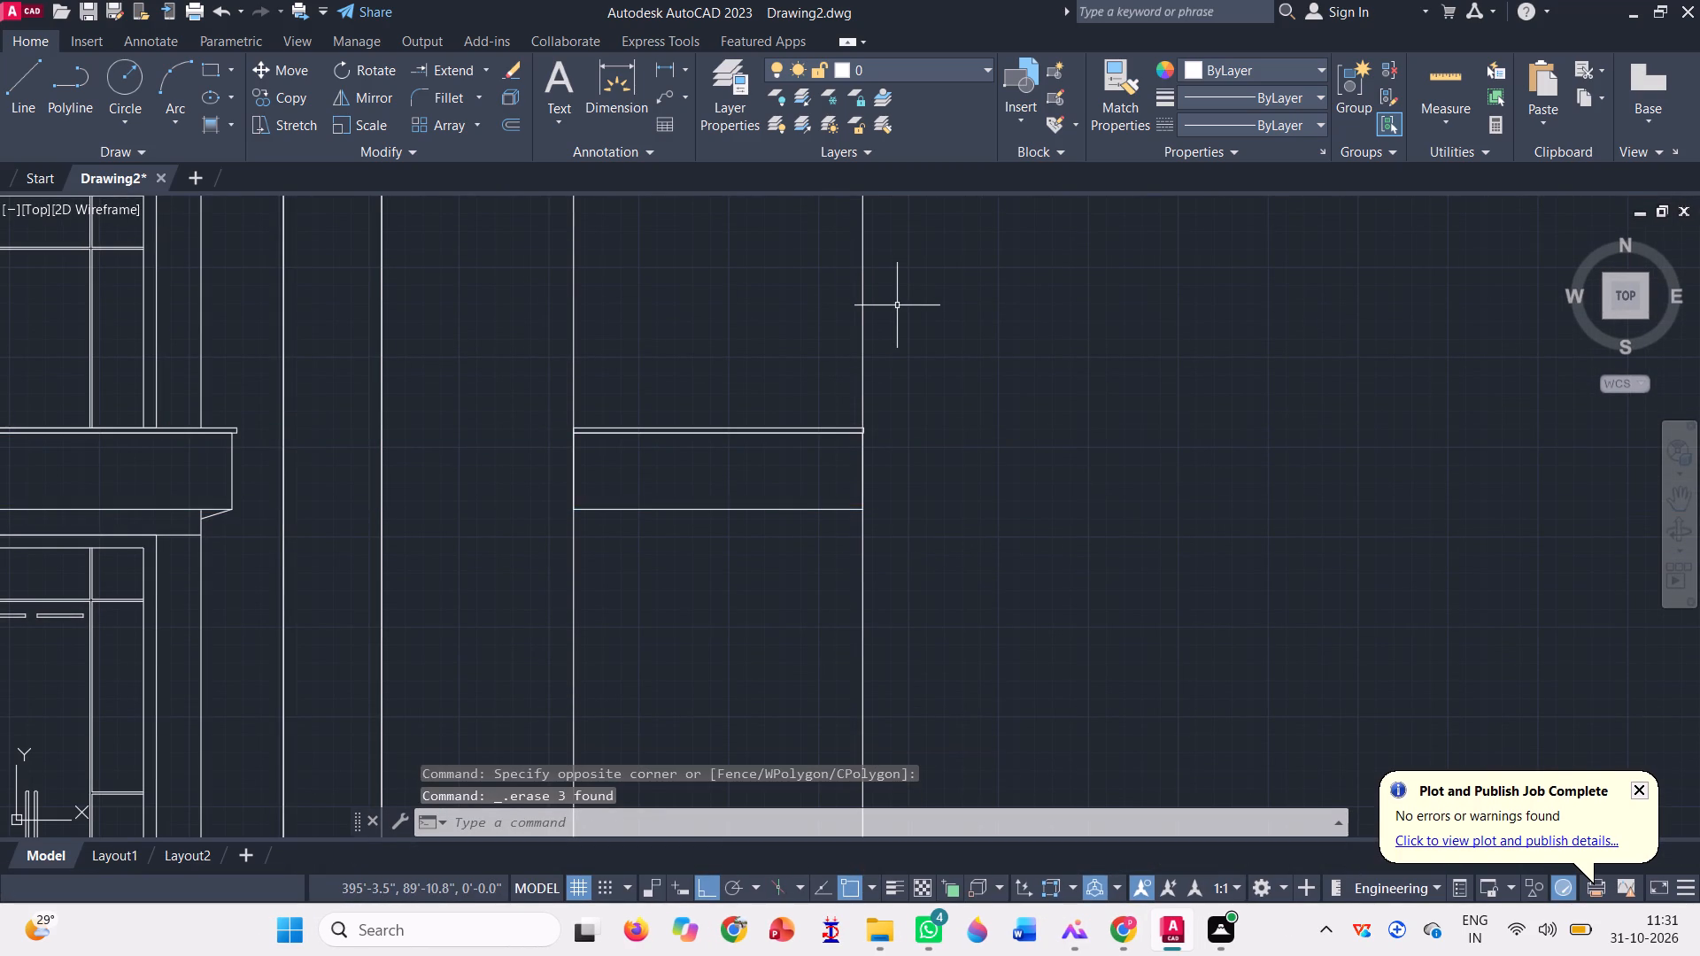
Draw a rectangle about 4'-4" wide from the right bay's lower-right corner up to the underside of its thin cap.
{"action": "scroll", "coordinate": [843, 437], "scroll_direction": "down", "scroll_amount": 1}
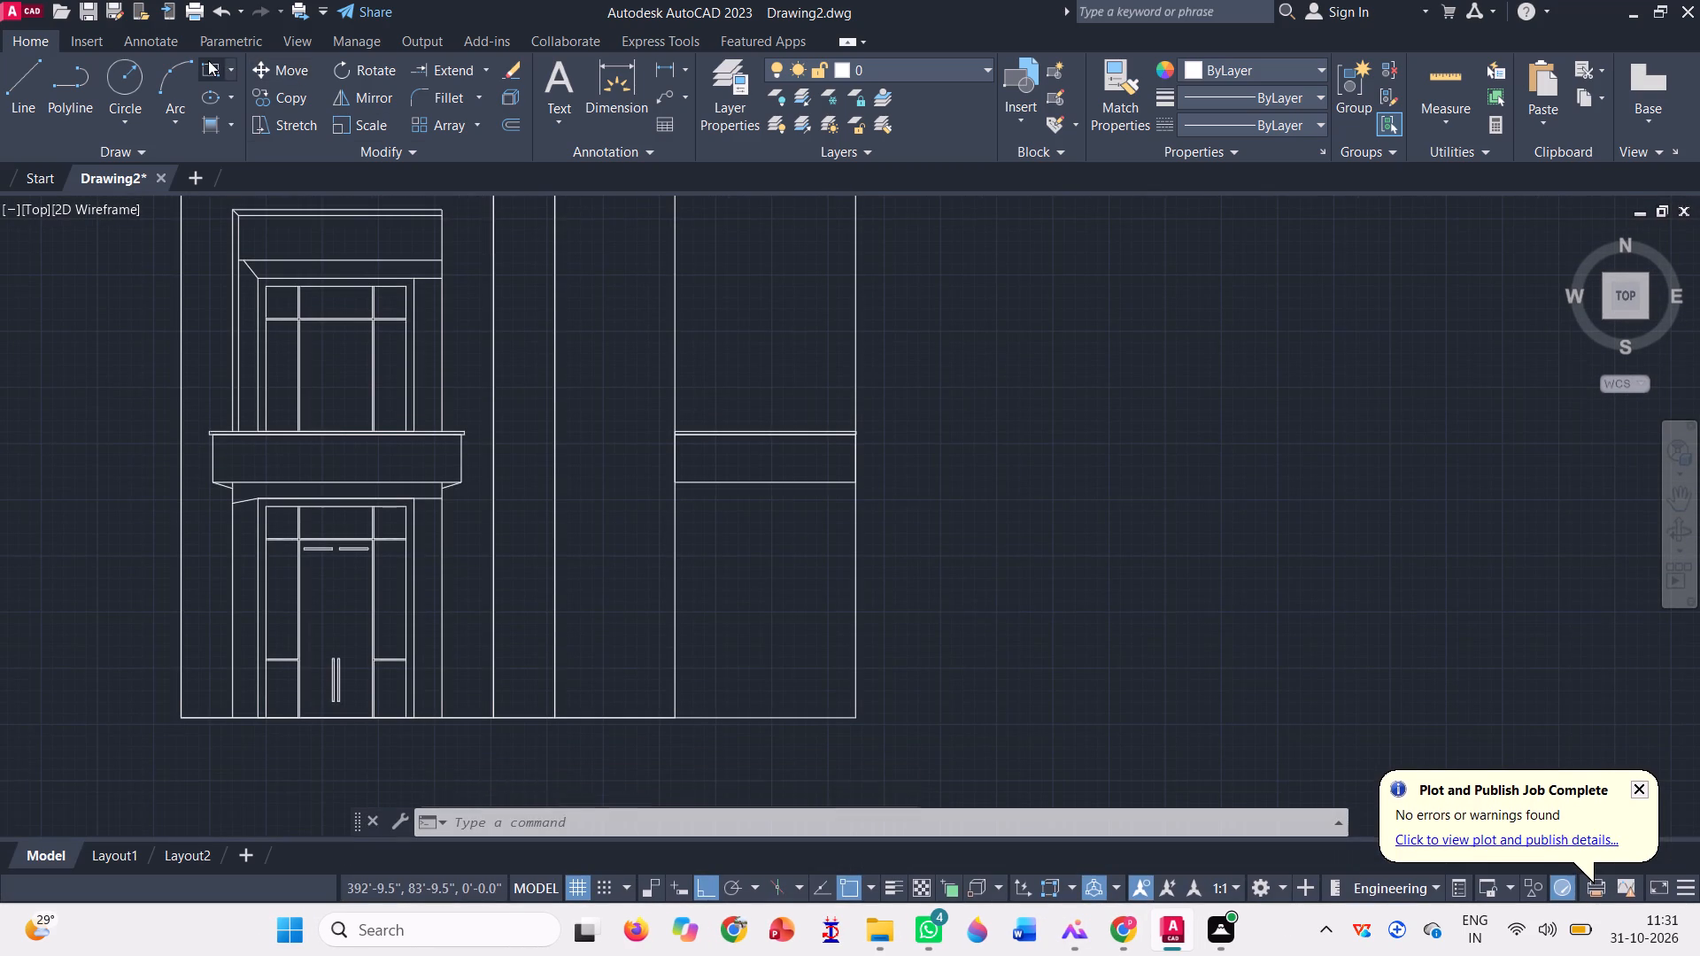
{"action": "left_click", "coordinate": [208, 60]}
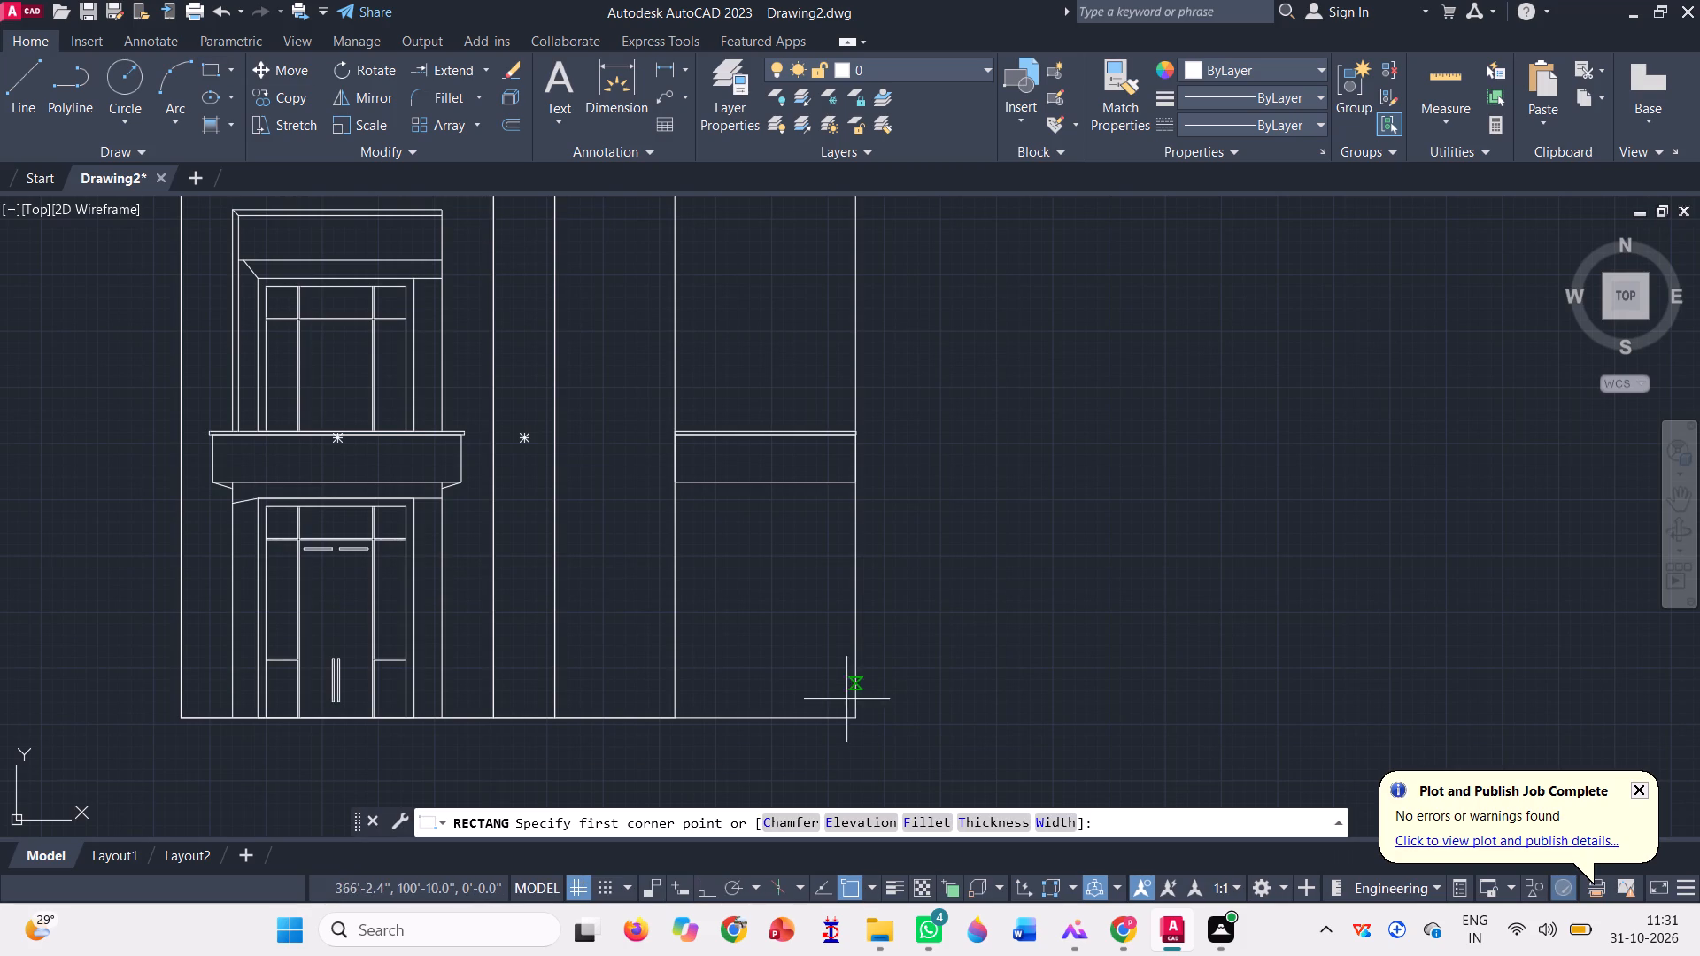
{"action": "left_click", "coordinate": [855, 720]}
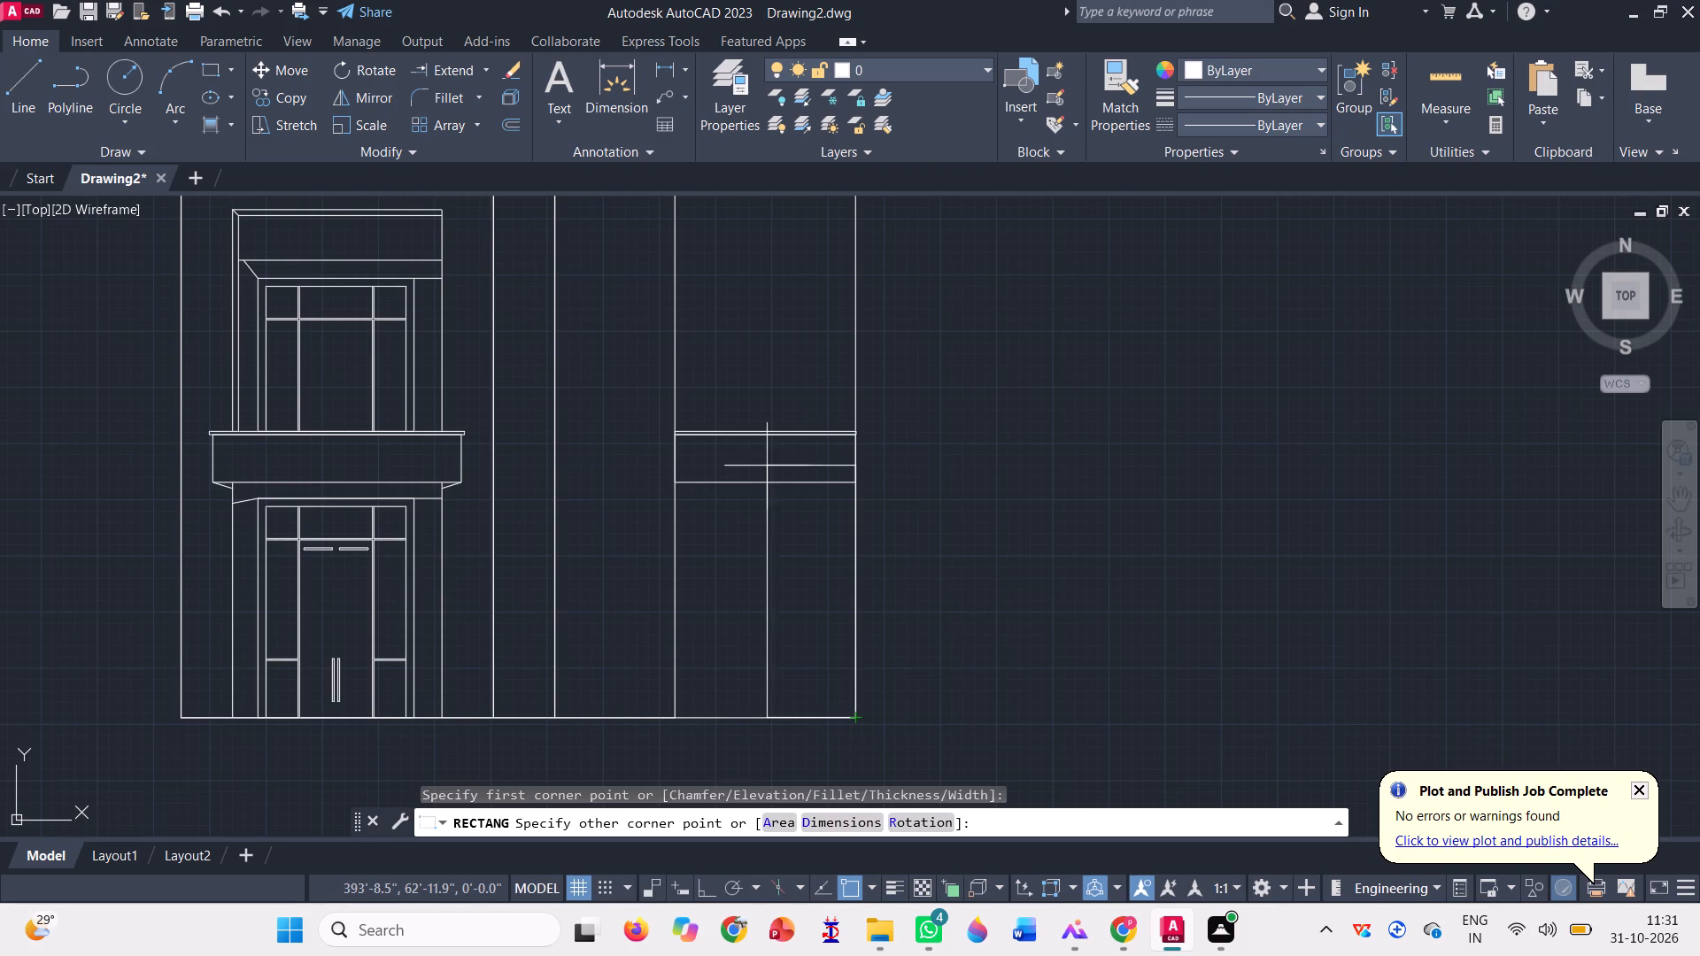
{"action": "scroll", "coordinate": [797, 443], "scroll_direction": "up", "scroll_amount": 3}
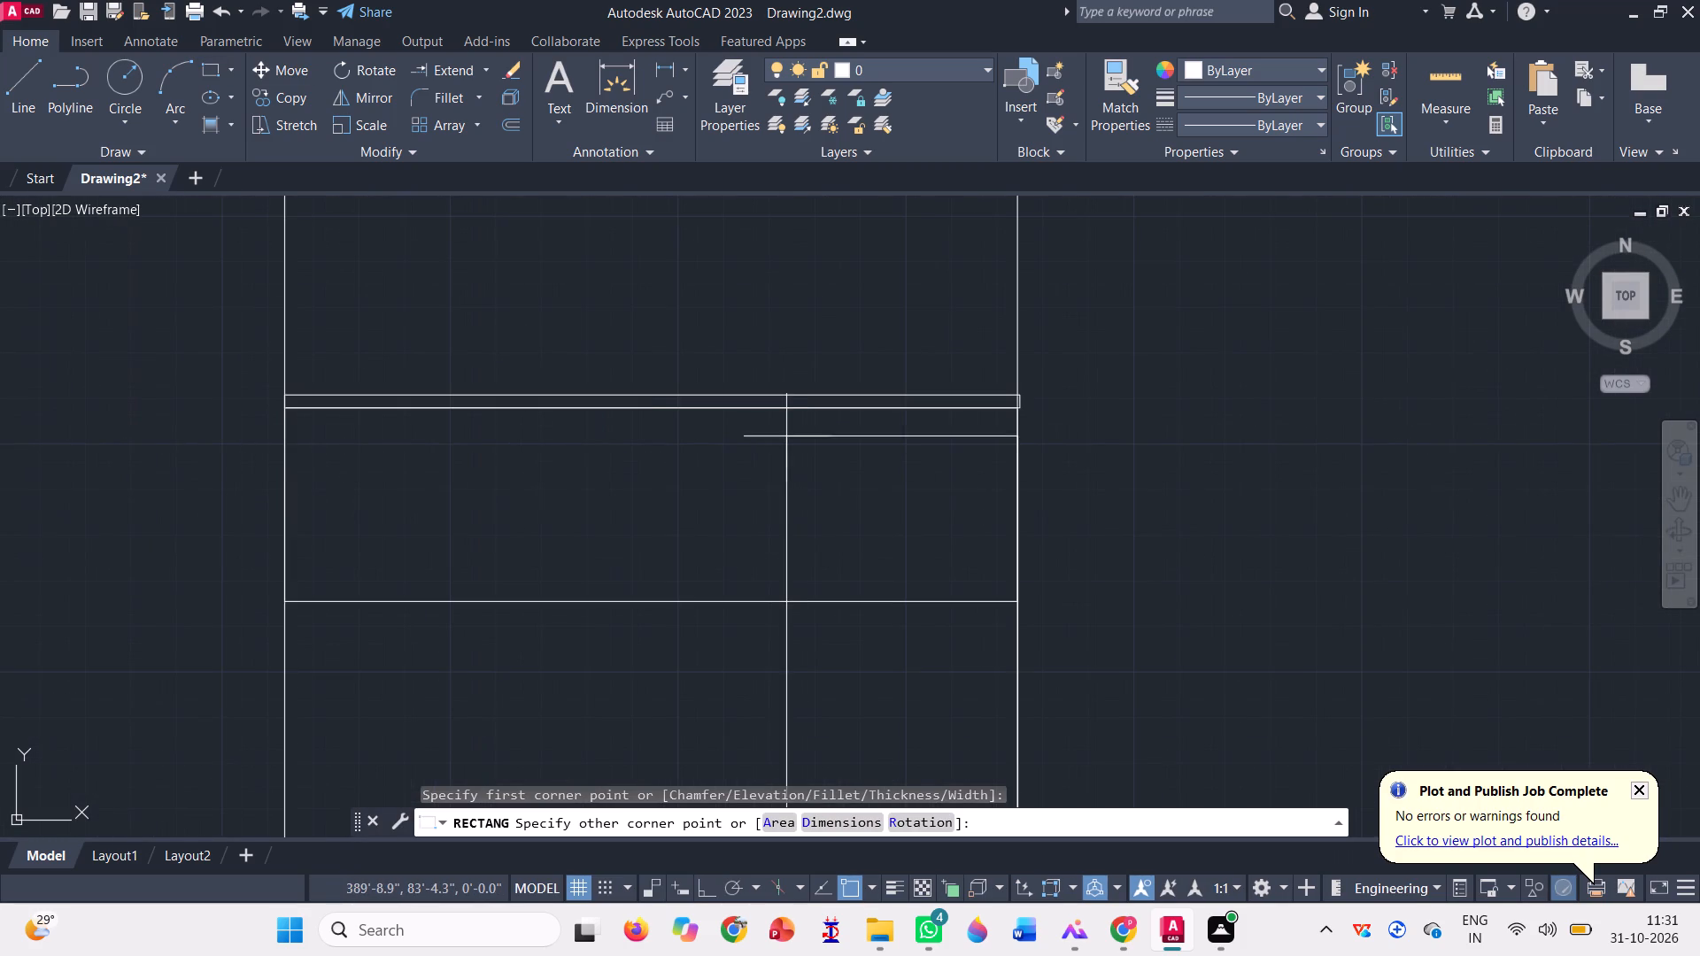
{"action": "left_click", "coordinate": [765, 409]}
Draw a short diagonal line down-left from where the narrow rectangle crosses the band's bottom edge, continuing vertically about 16'-10" to the base line.
{"action": "scroll", "coordinate": [781, 442], "scroll_direction": "down", "scroll_amount": 3}
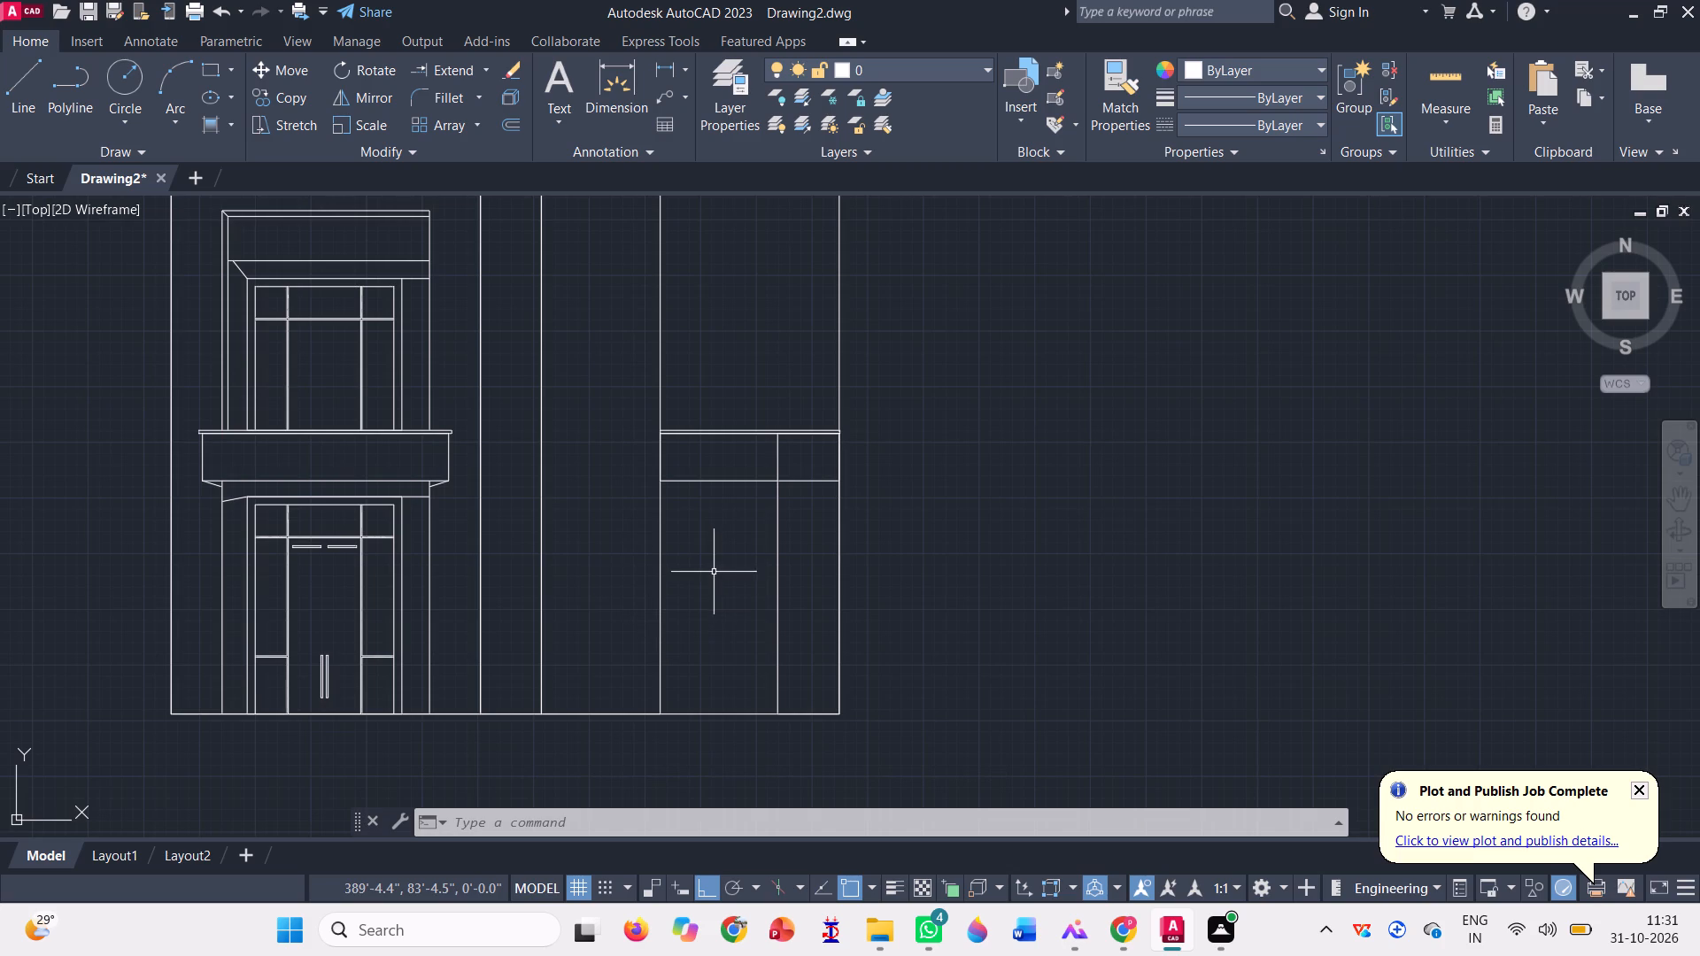
{"action": "scroll", "coordinate": [714, 571], "scroll_direction": "down", "scroll_amount": 1}
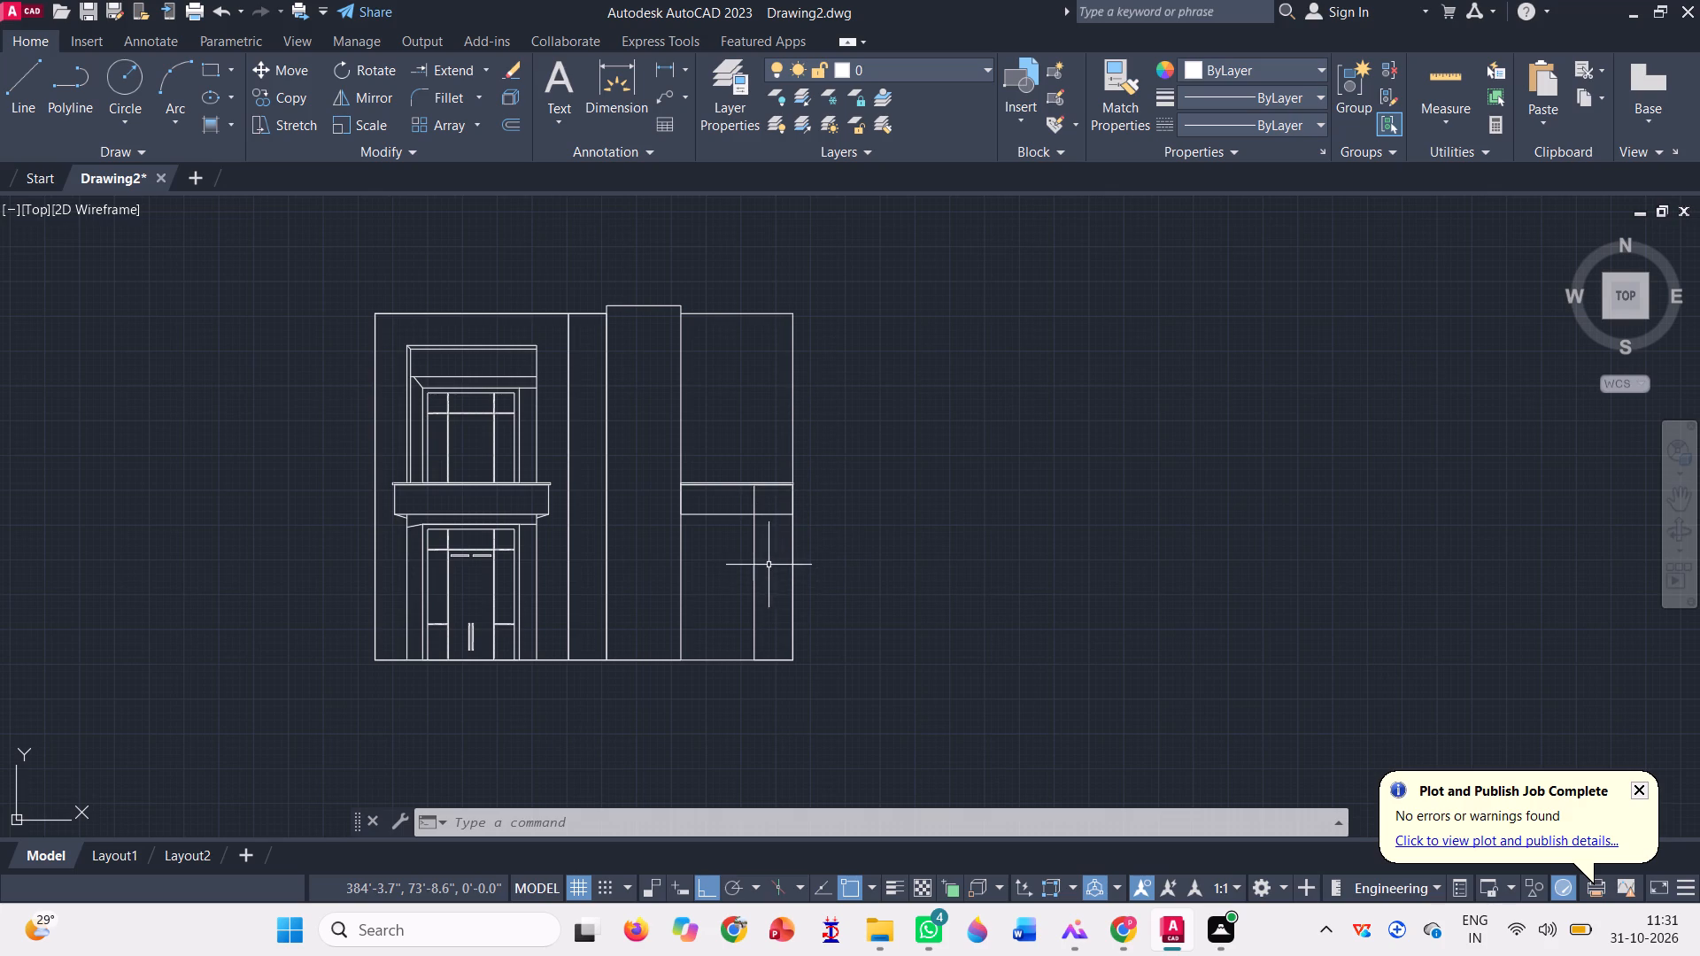
{"action": "scroll", "coordinate": [767, 562], "scroll_direction": "up", "scroll_amount": 1}
{"action": "left_click", "coordinate": [18, 96]}
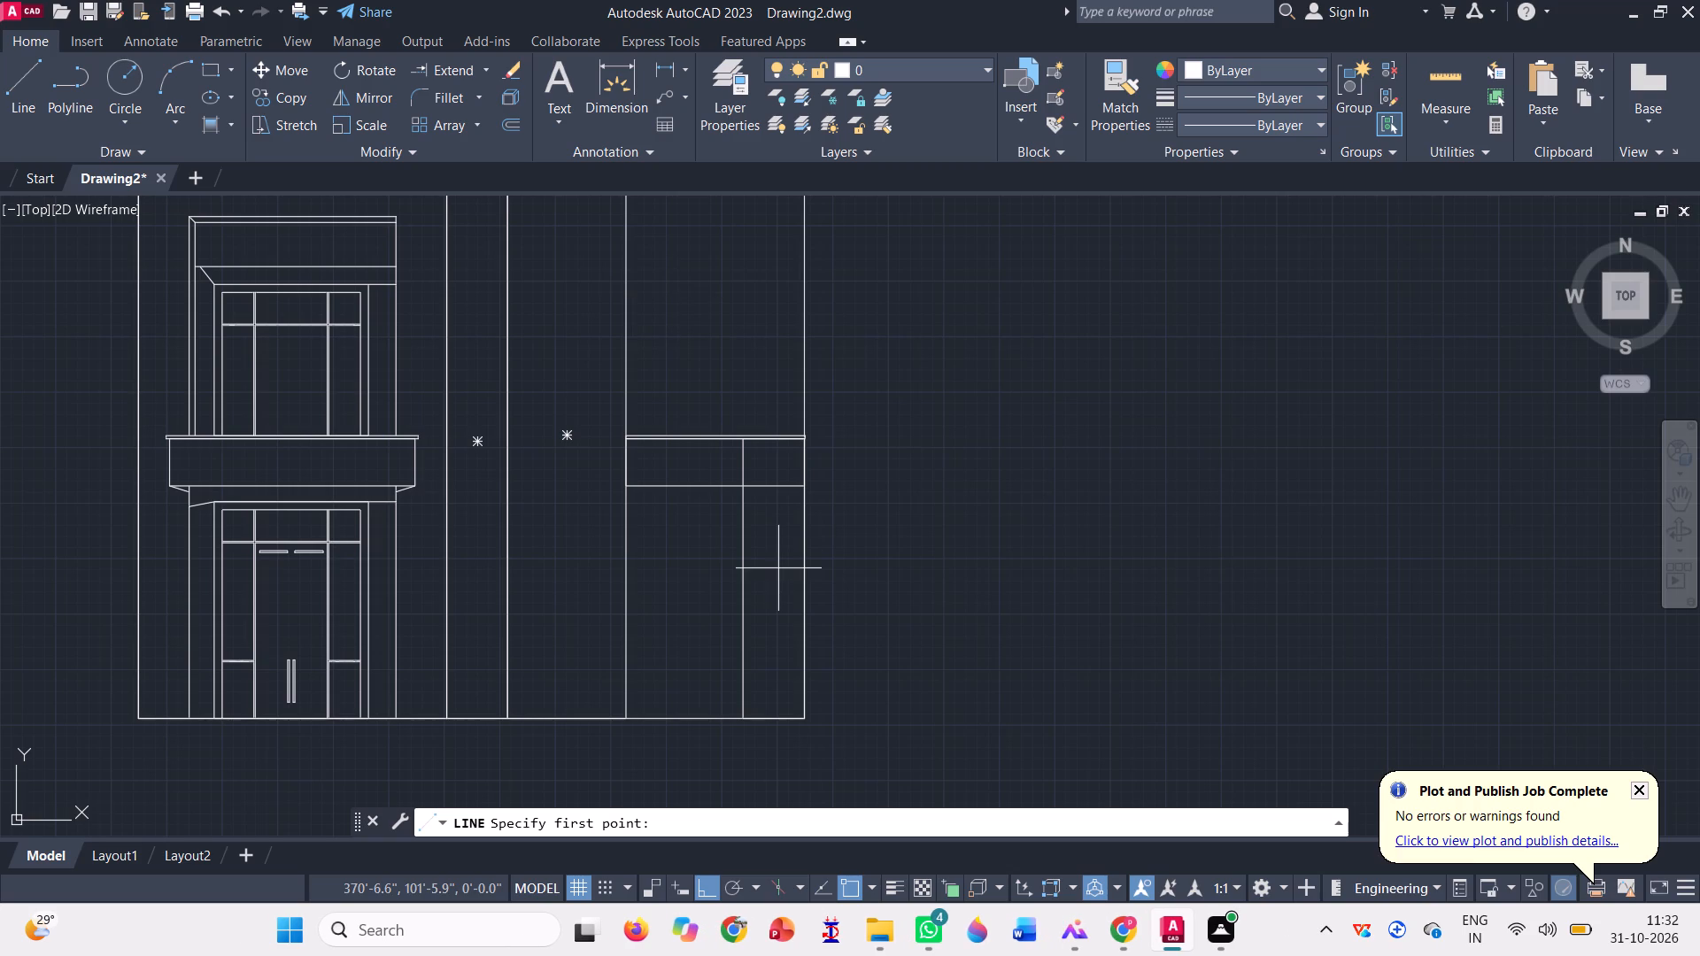
{"action": "left_click", "coordinate": [738, 488]}
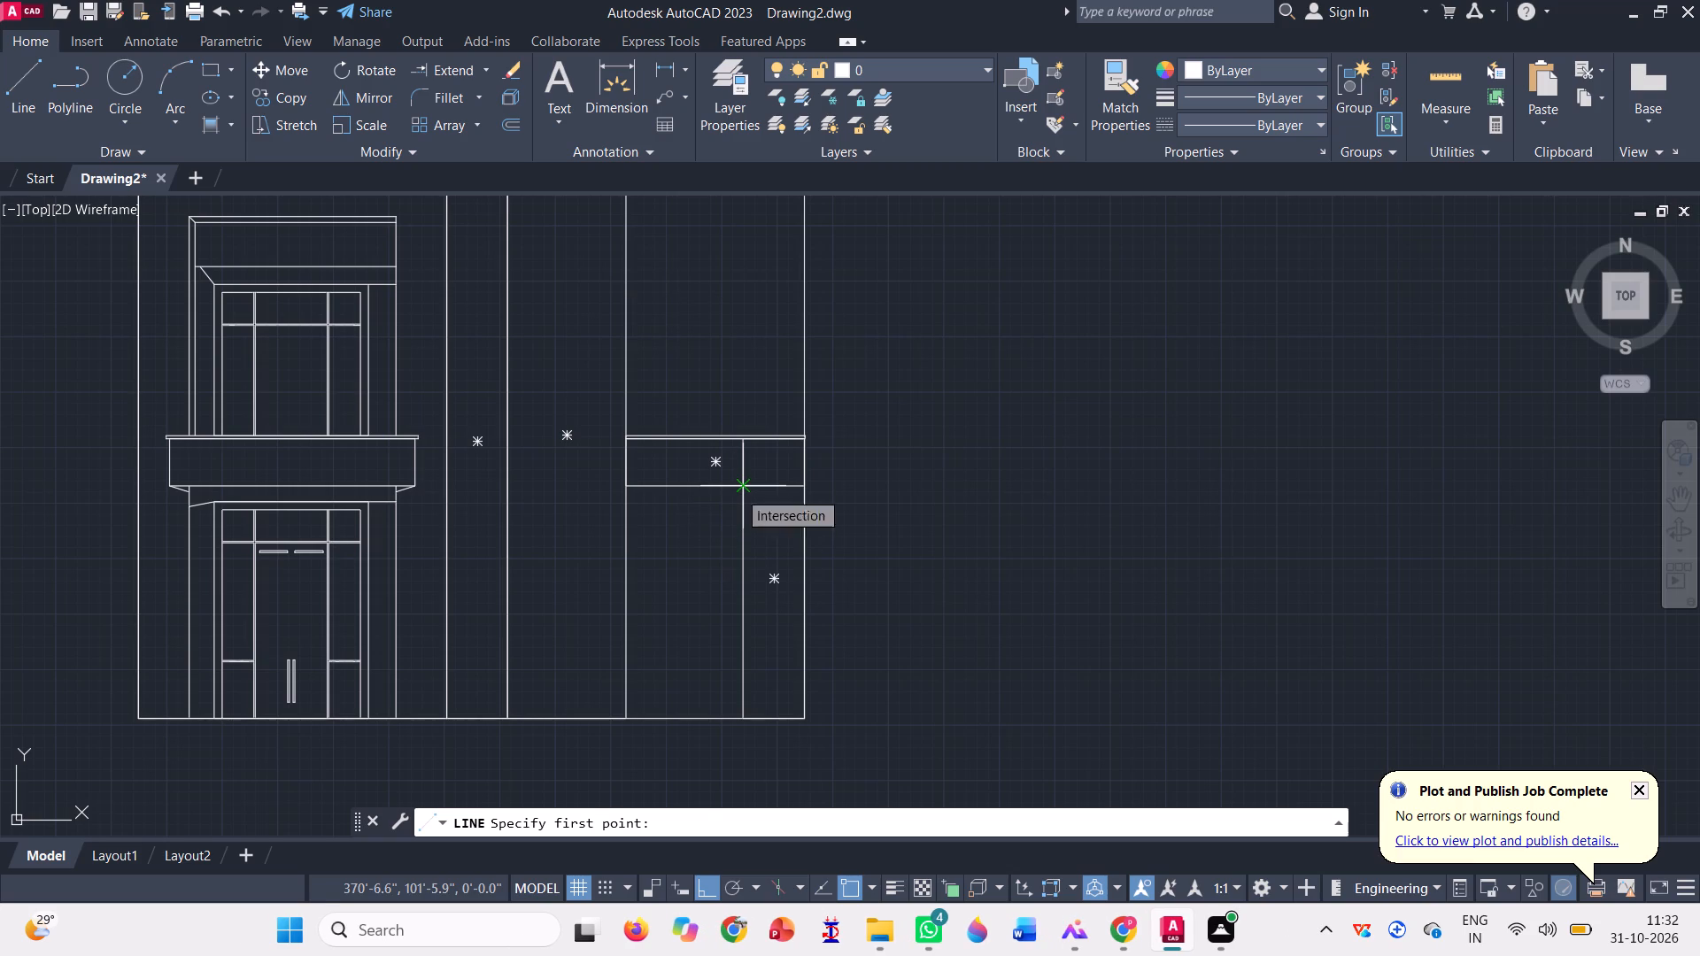
{"action": "key", "text": "F8"}
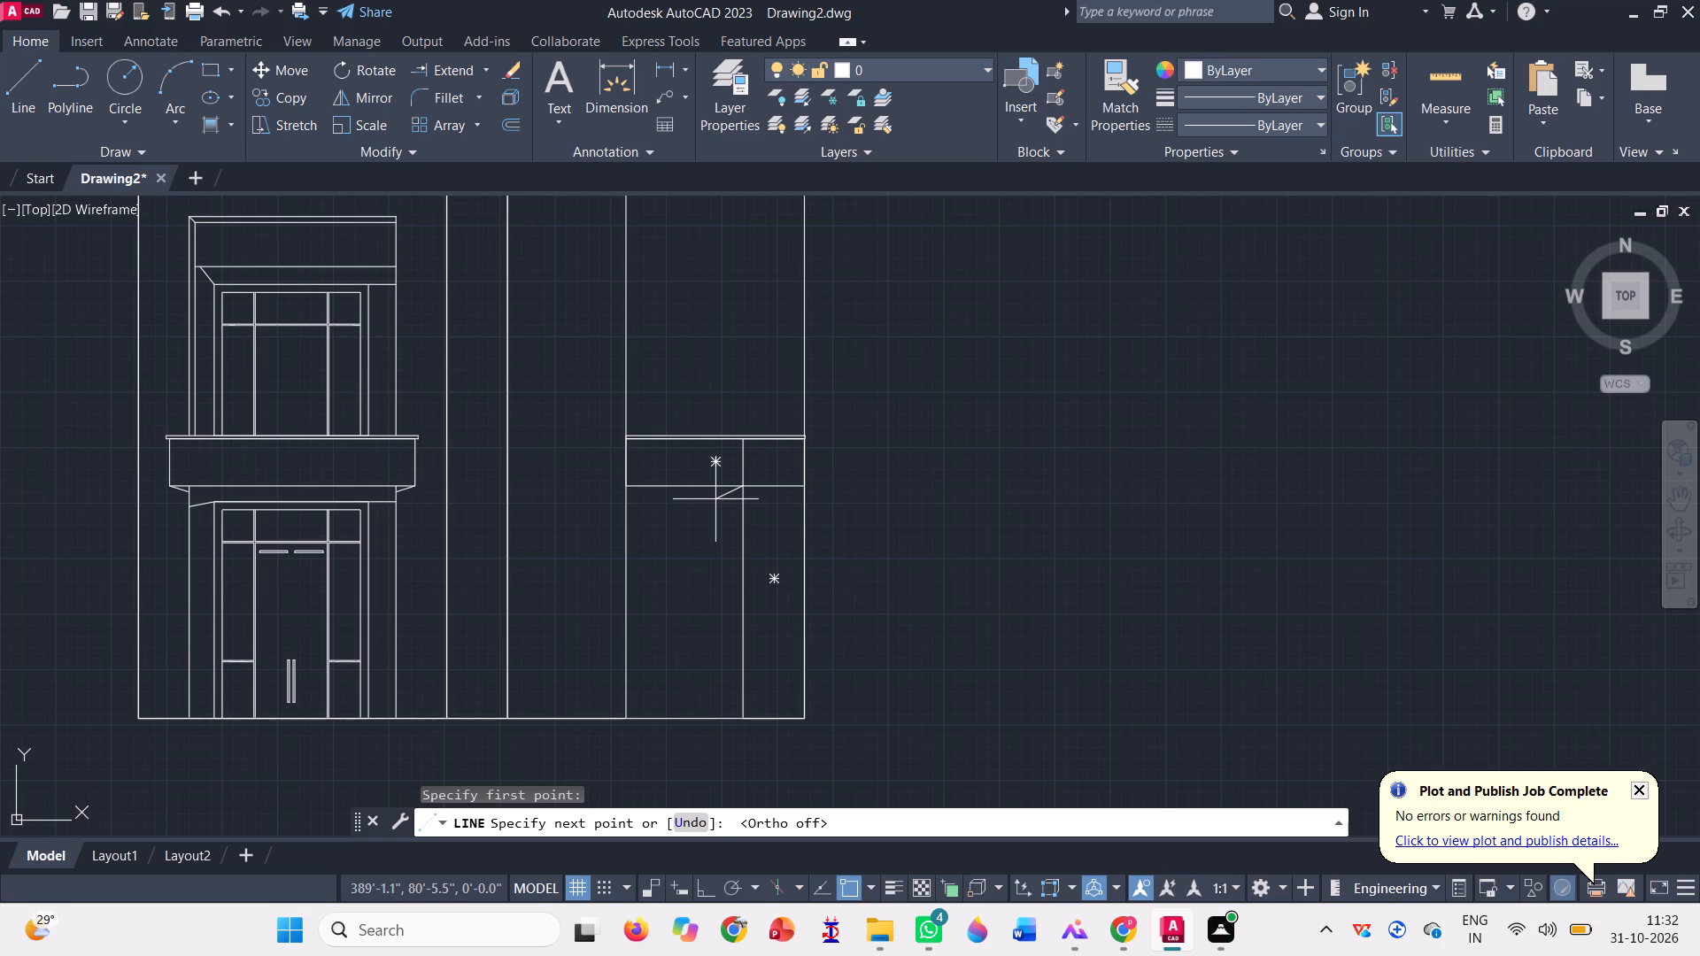
{"action": "scroll", "coordinate": [715, 498], "scroll_direction": "up", "scroll_amount": 2}
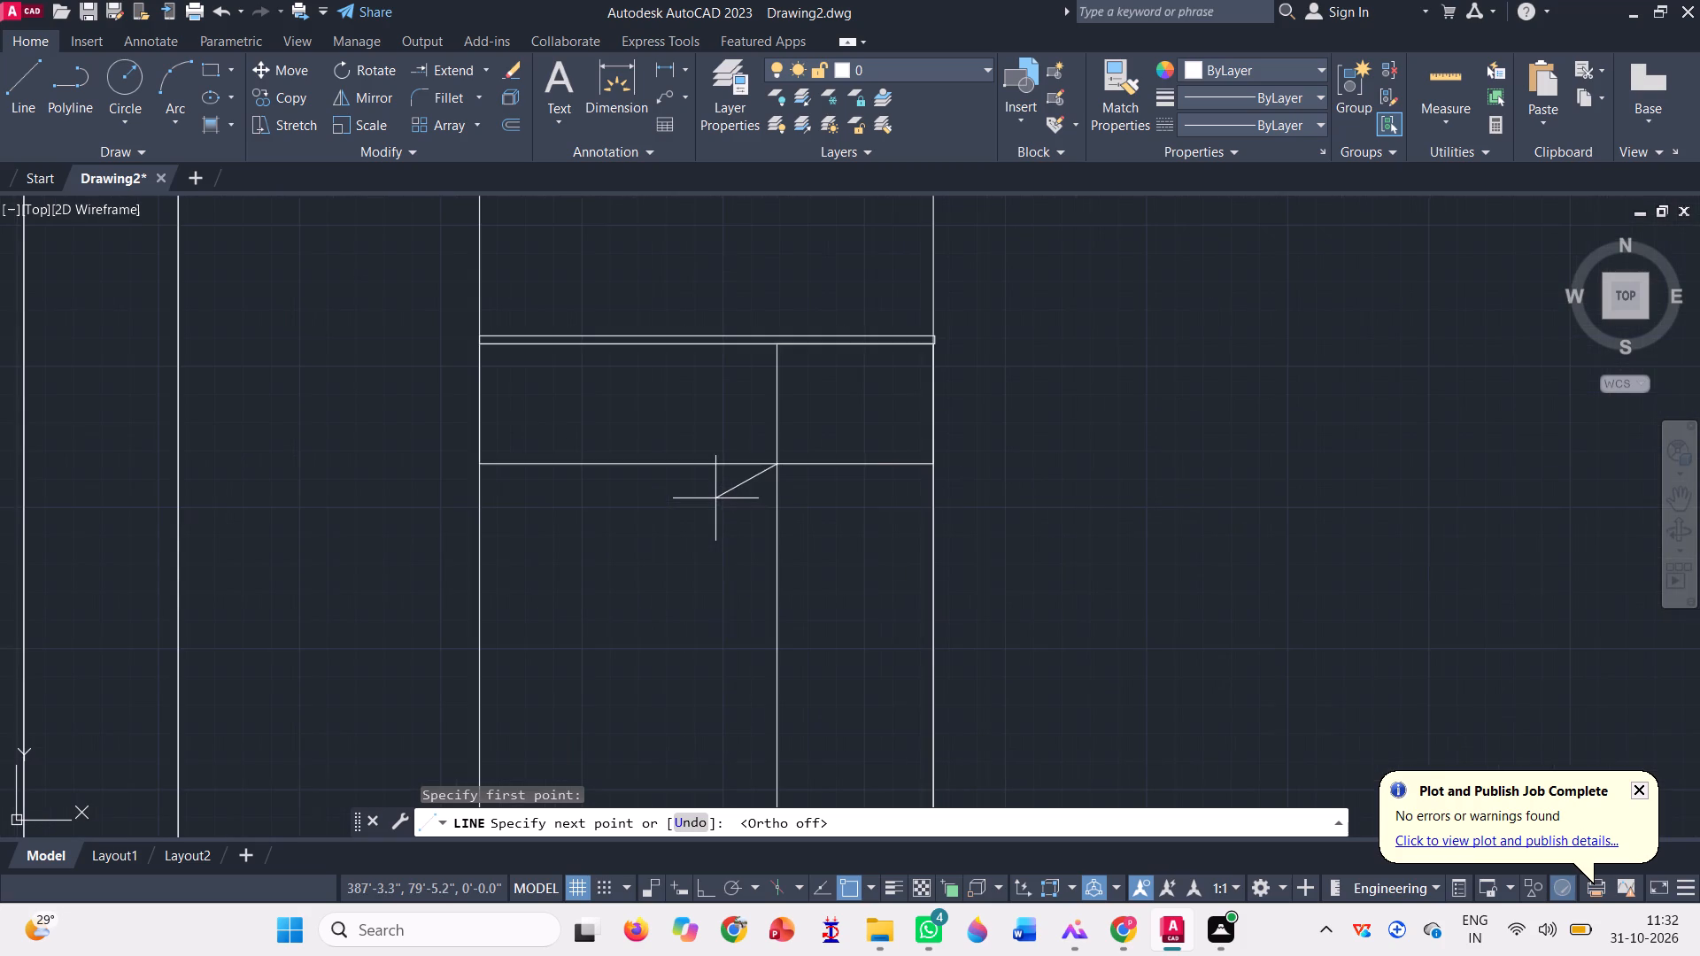
{"action": "scroll", "coordinate": [715, 498], "scroll_direction": "up", "scroll_amount": 1}
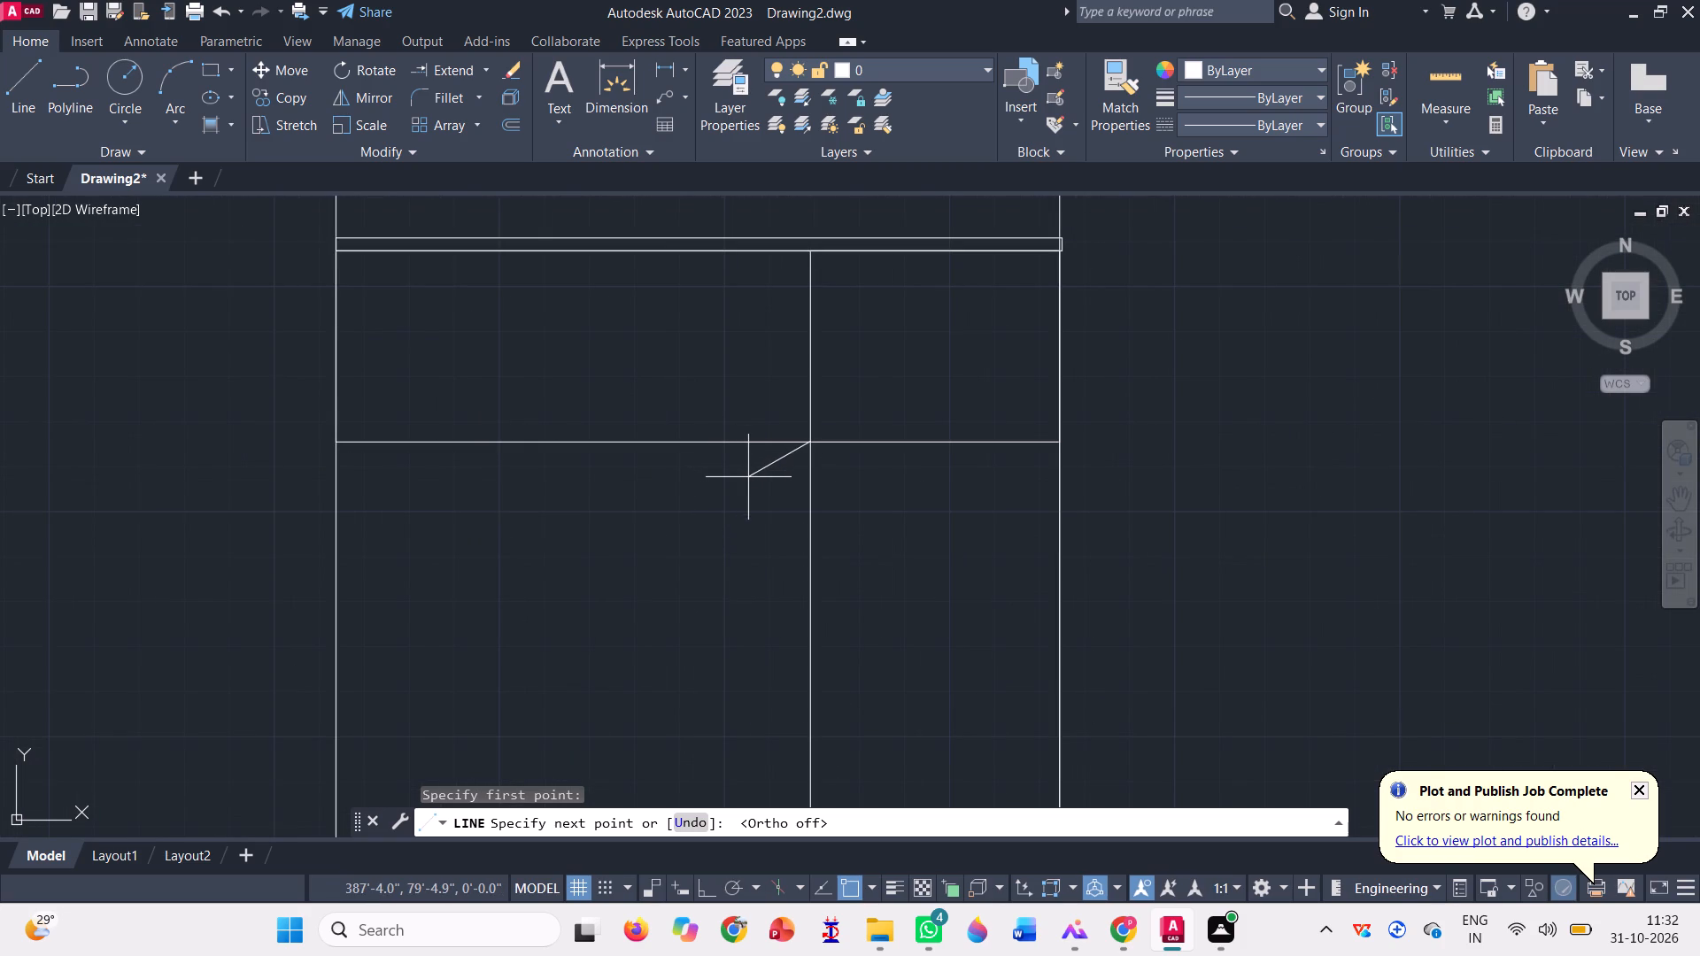
{"action": "left_click", "coordinate": [749, 477]}
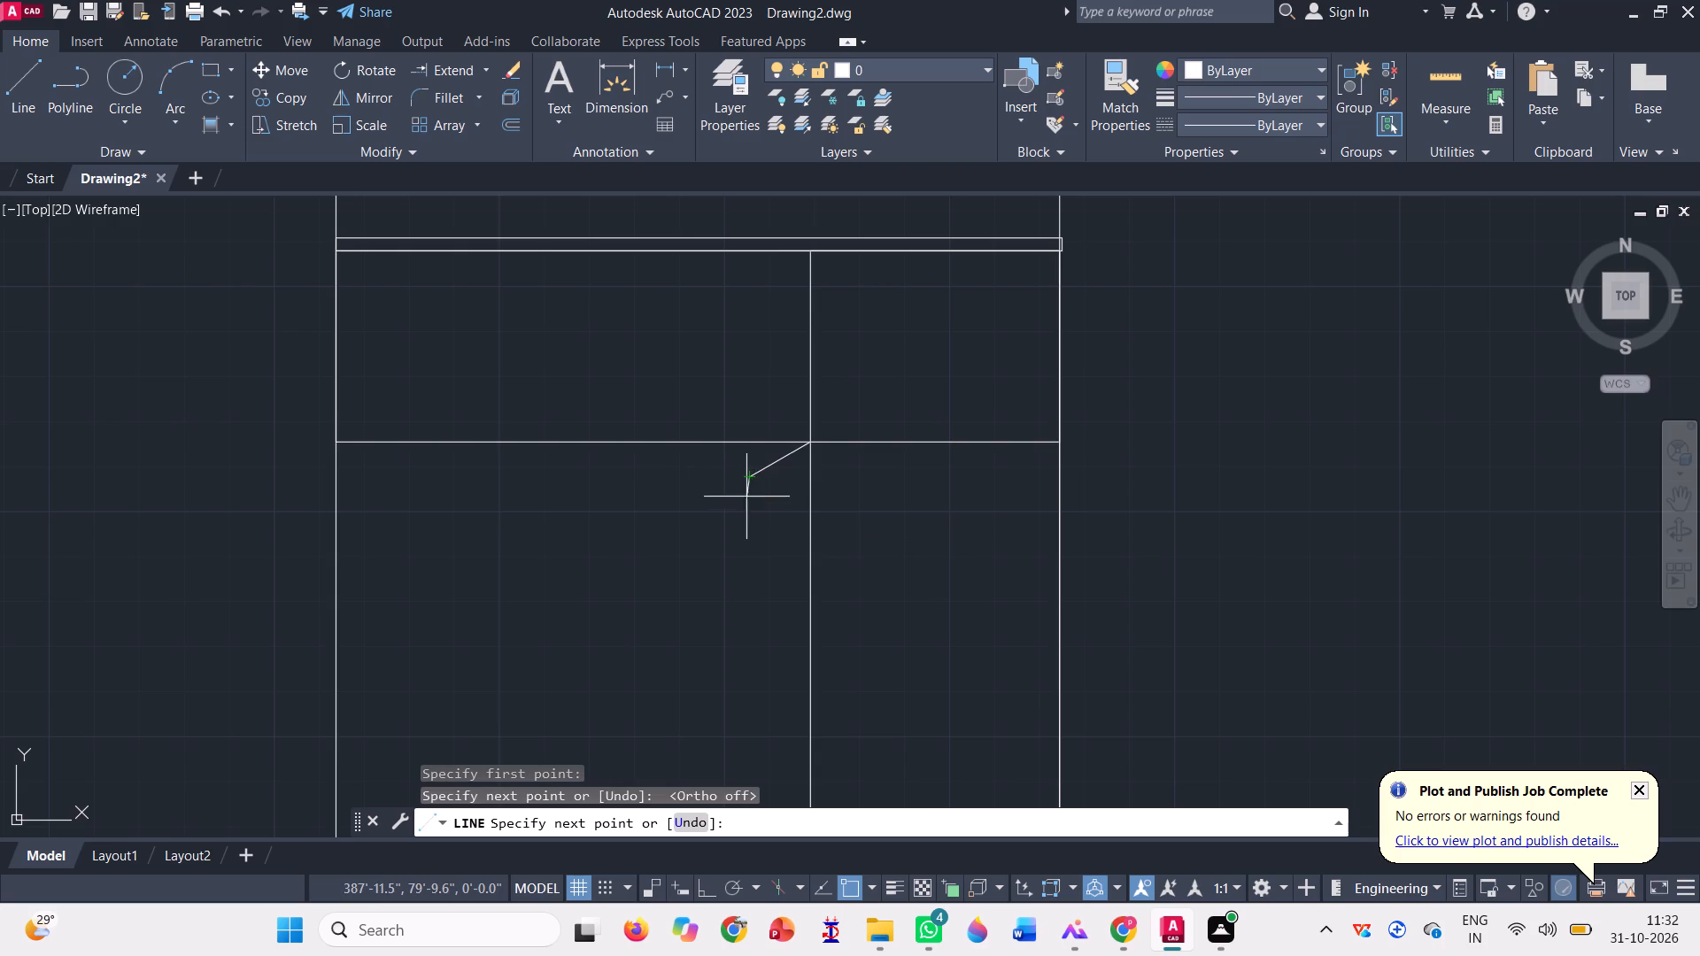
{"action": "scroll", "coordinate": [746, 474], "scroll_direction": "down", "scroll_amount": 3}
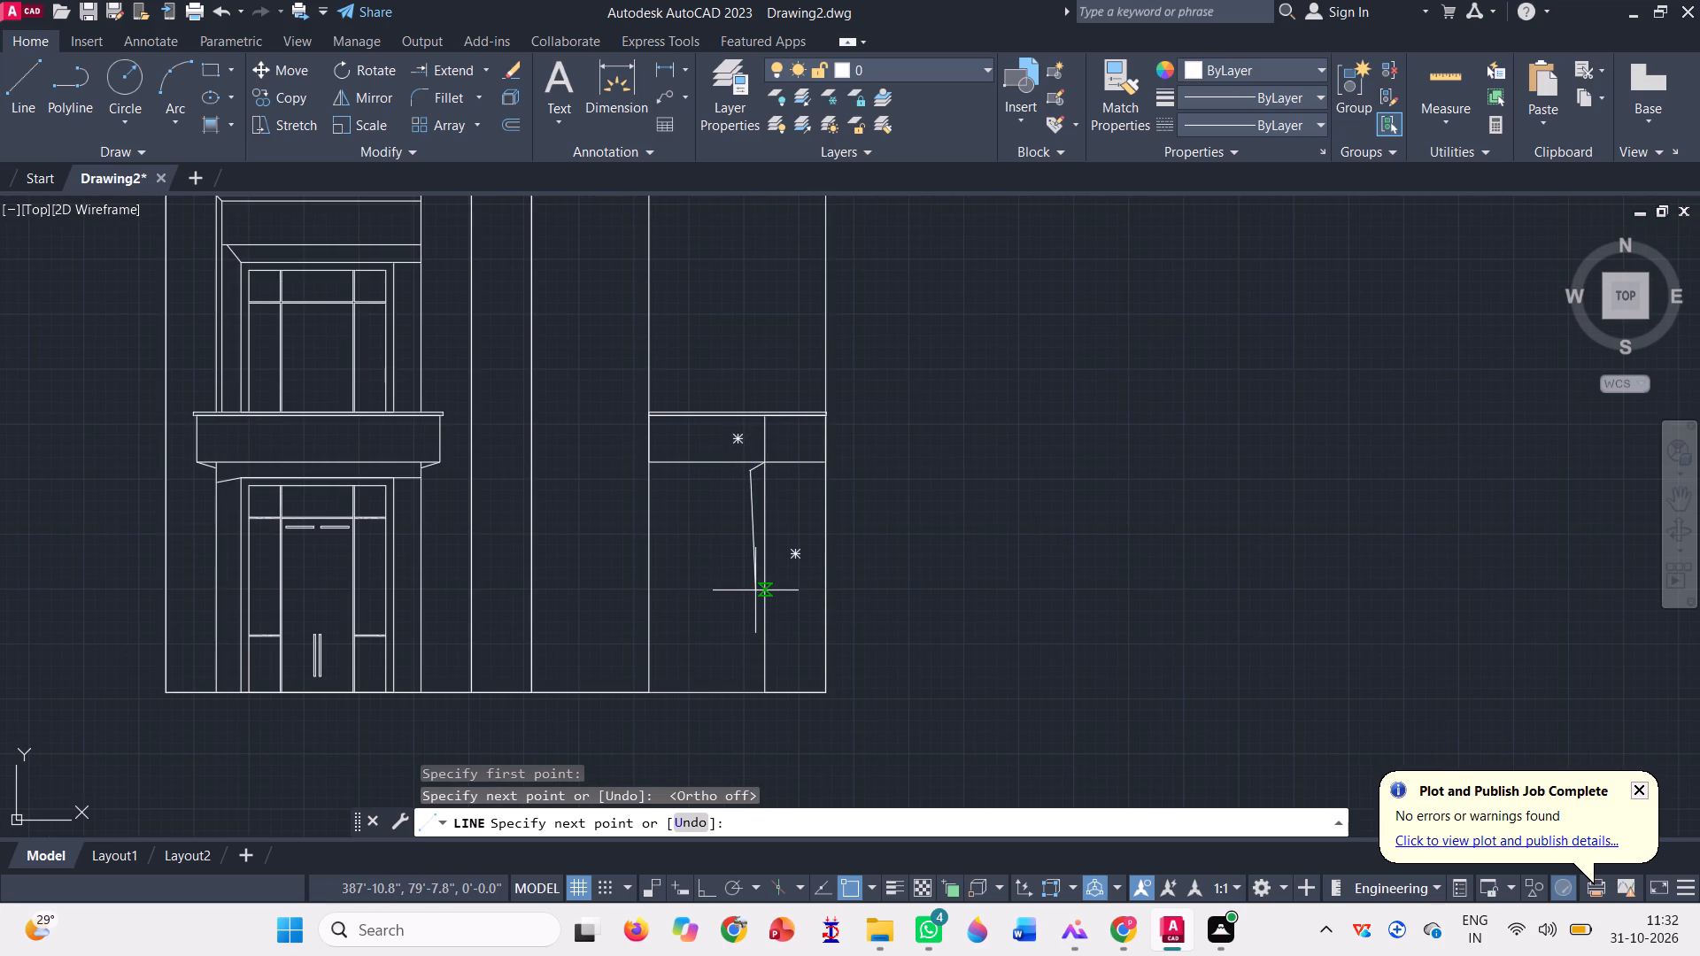
{"action": "key", "text": "F8"}
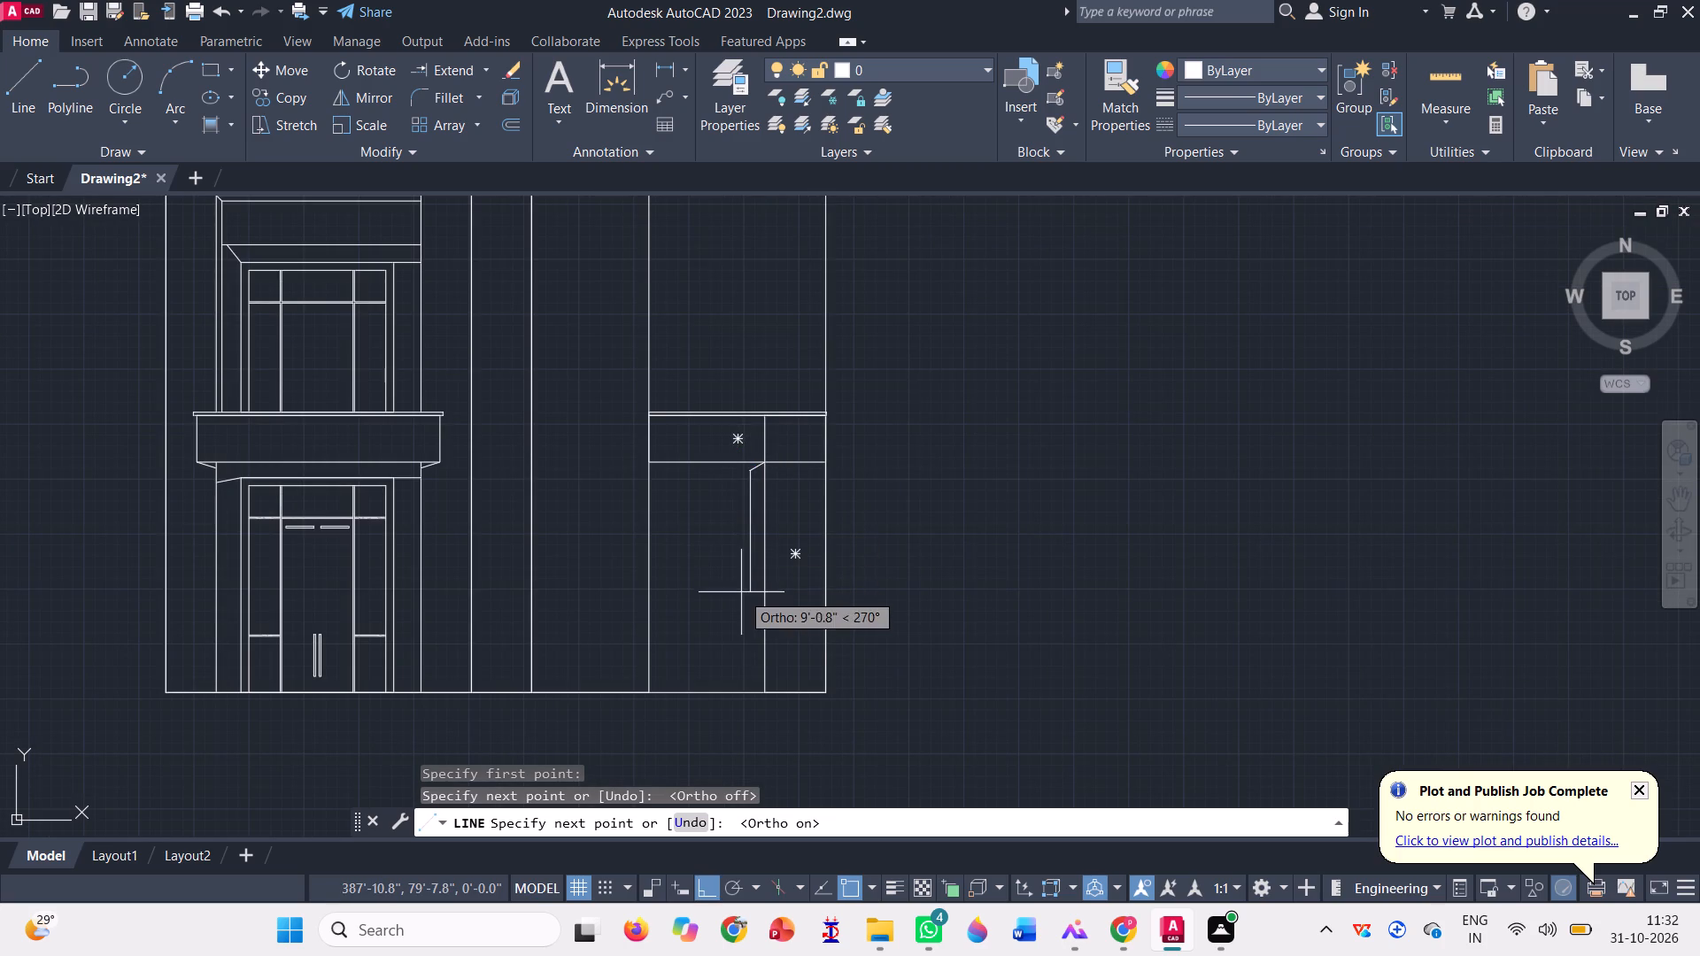
{"action": "left_click", "coordinate": [746, 689]}
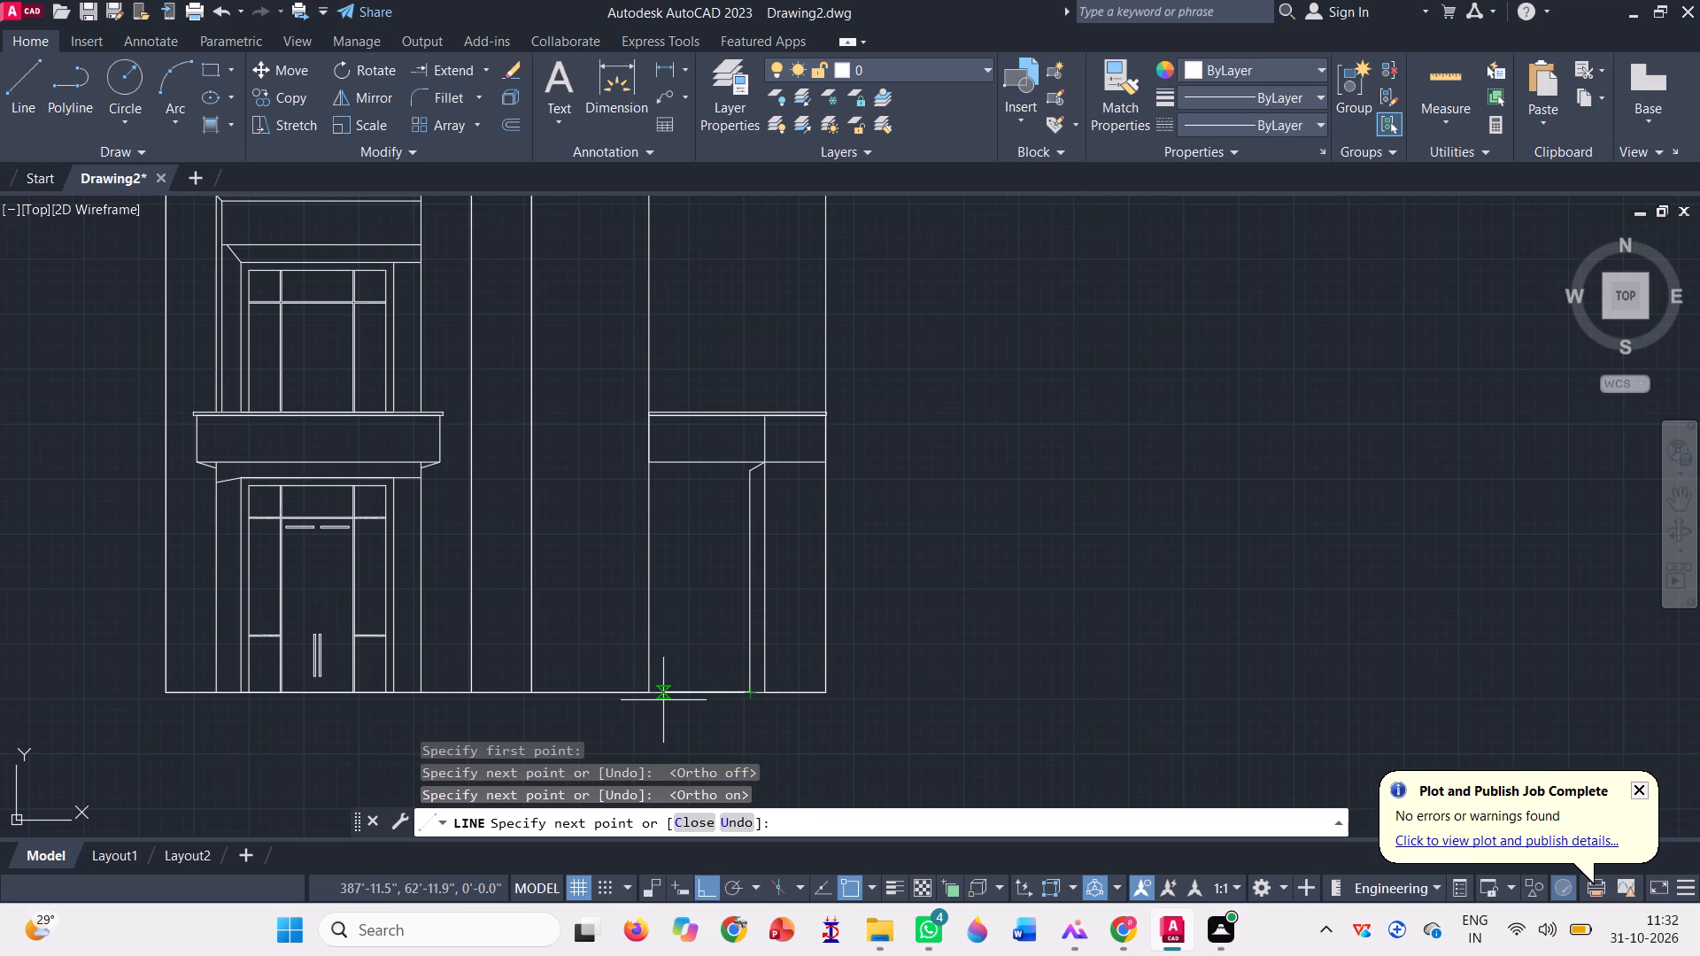
{"action": "key", "text": "space"}
Draw a horizontal line from the diagonal's lower end to the right bay's left edge.
{"action": "type", "text": "l"}
{"action": "key", "text": "Return"}
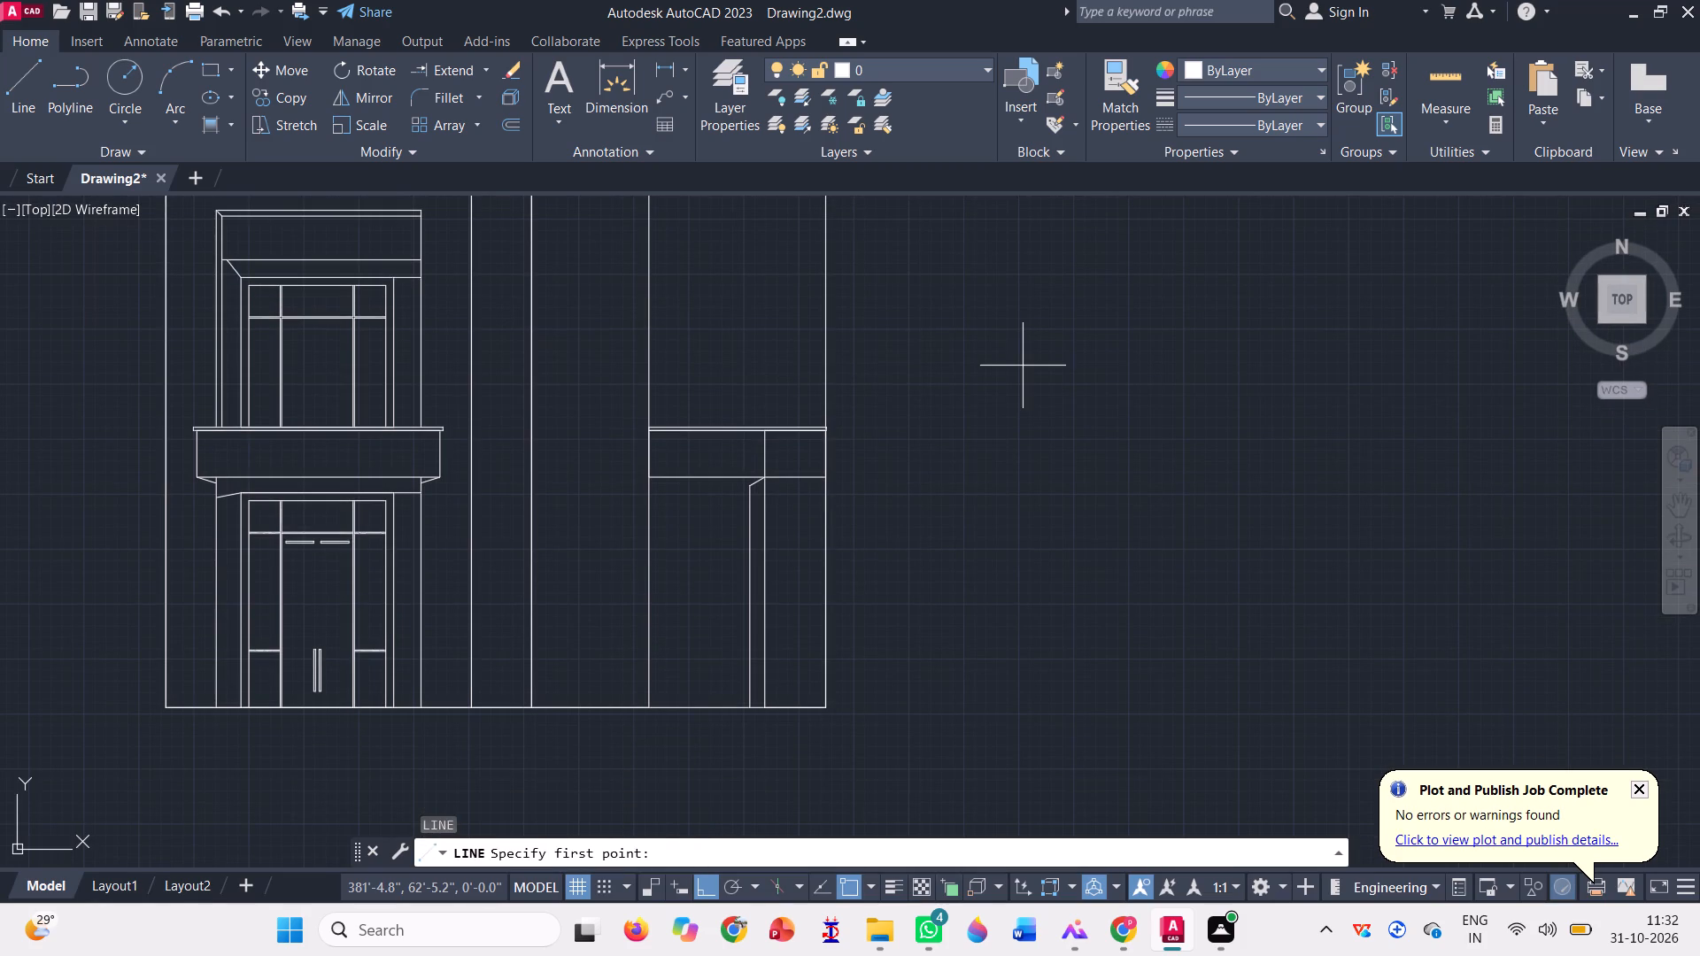
{"action": "scroll", "coordinate": [1007, 390], "scroll_direction": "up", "scroll_amount": 1}
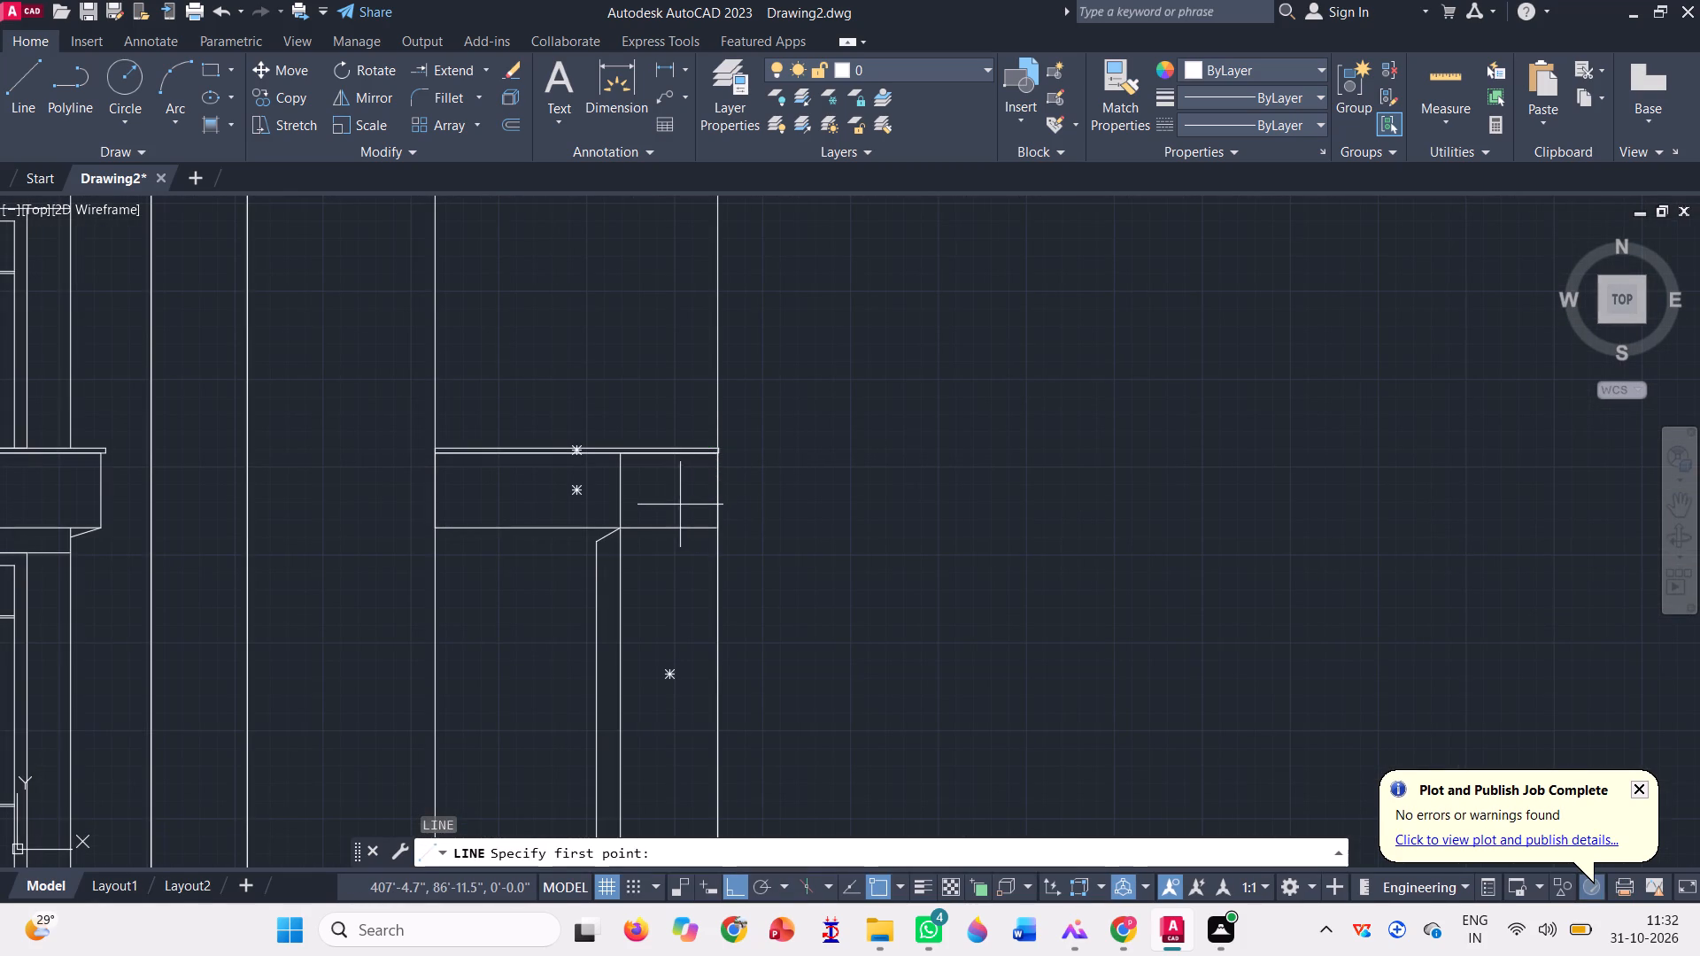
{"action": "left_click", "coordinate": [600, 538]}
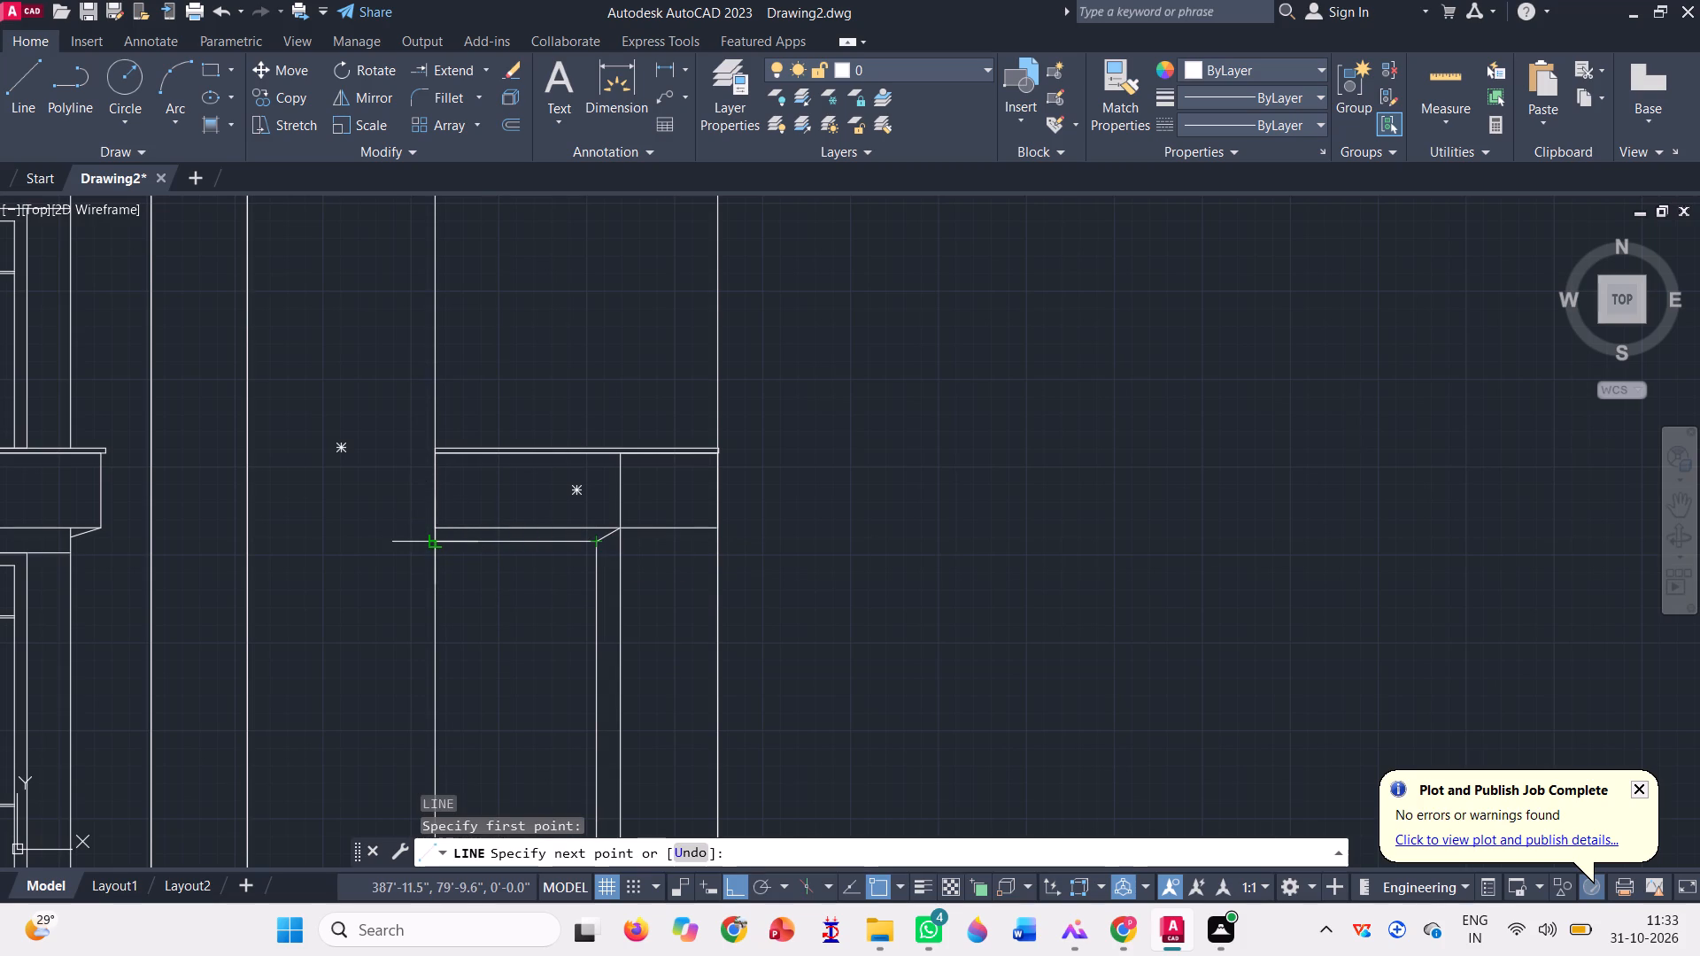
{"action": "left_click", "coordinate": [435, 544]}
{"action": "key", "text": "space"}
{"action": "scroll", "coordinate": [557, 546], "scroll_direction": "down", "scroll_amount": 2}
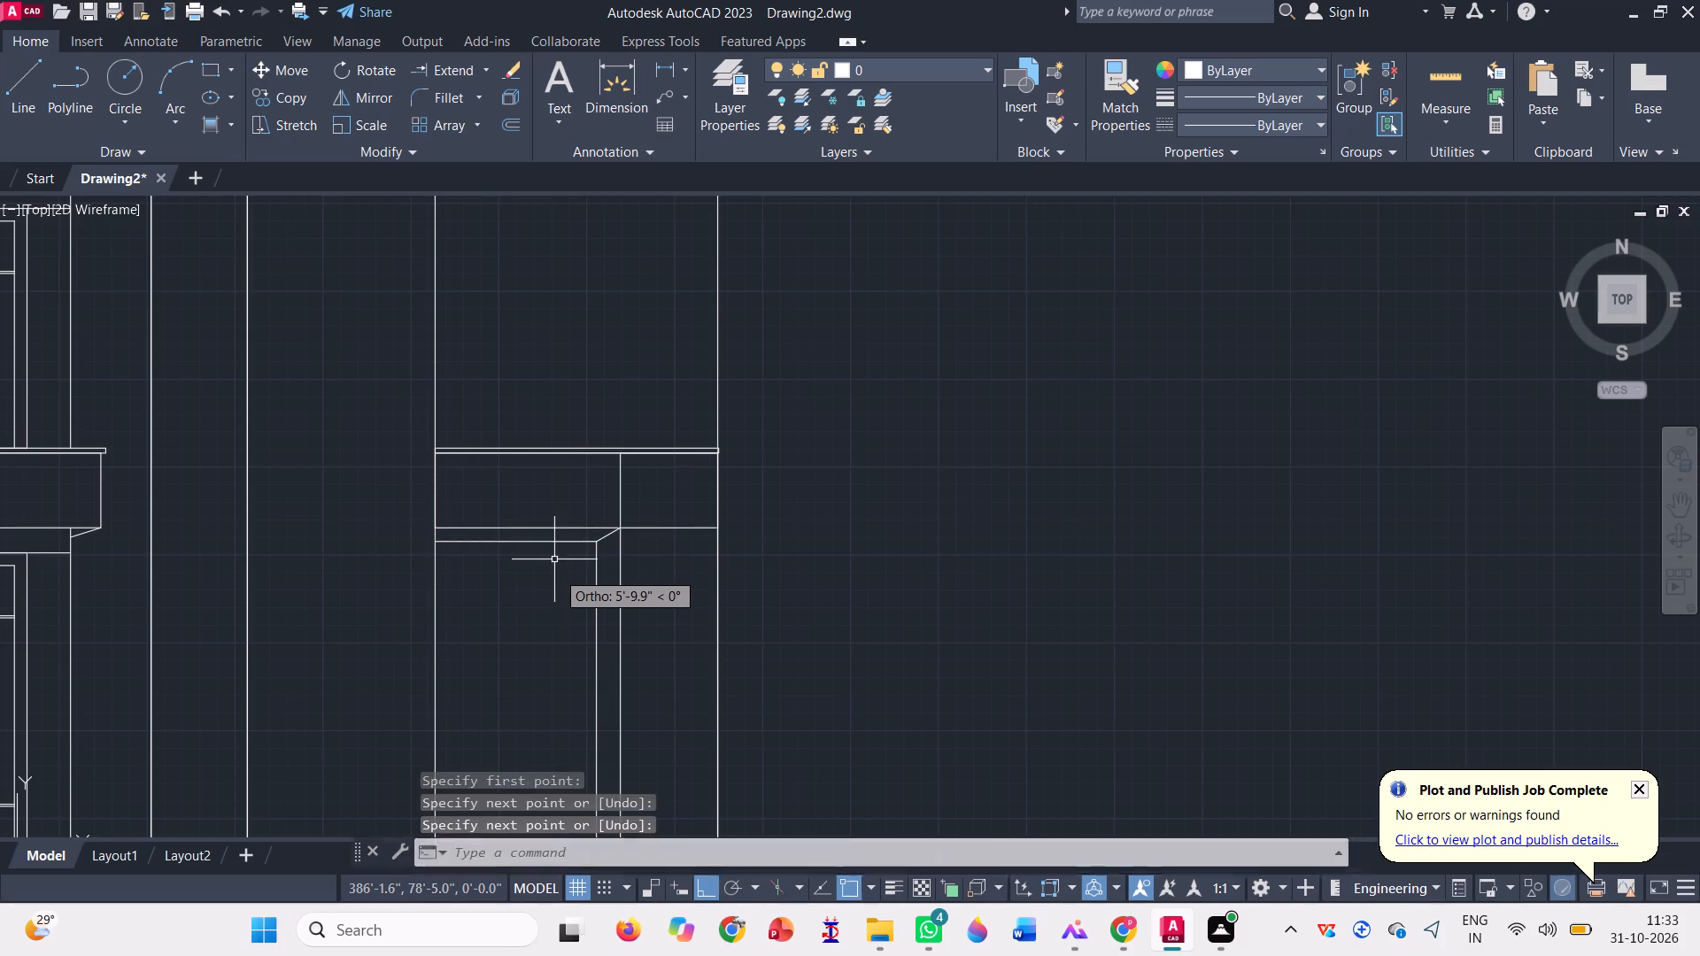
{"action": "scroll", "coordinate": [792, 514], "scroll_direction": "down", "scroll_amount": 1}
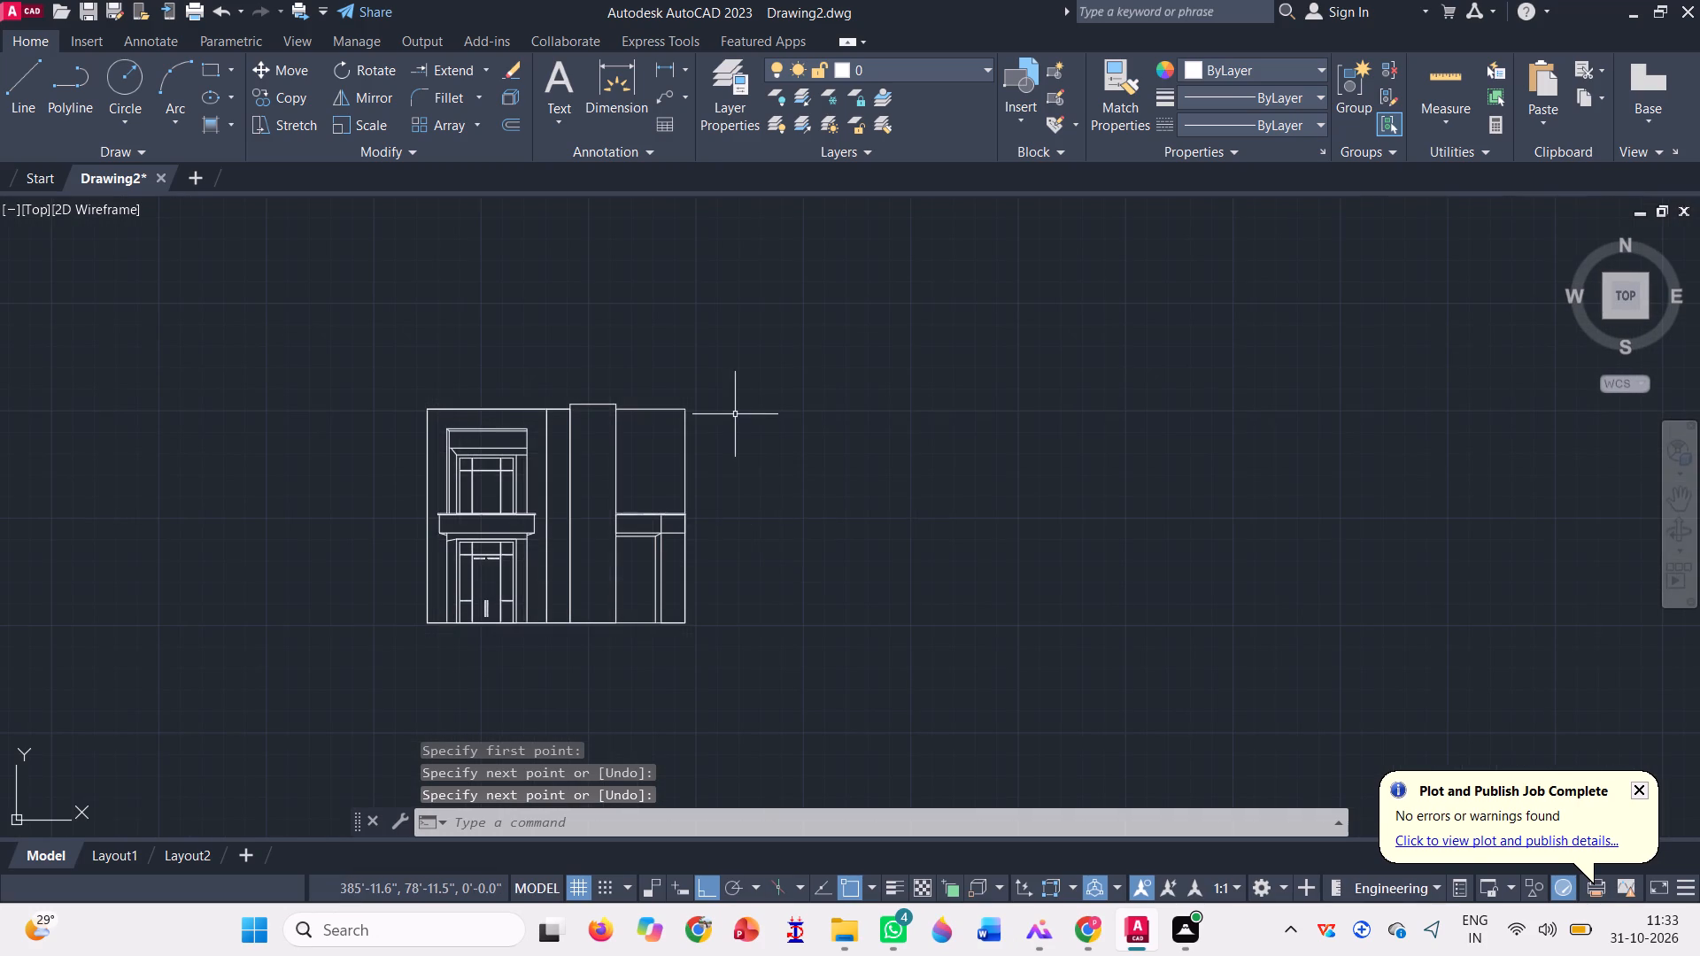
{"action": "key", "text": "space"}
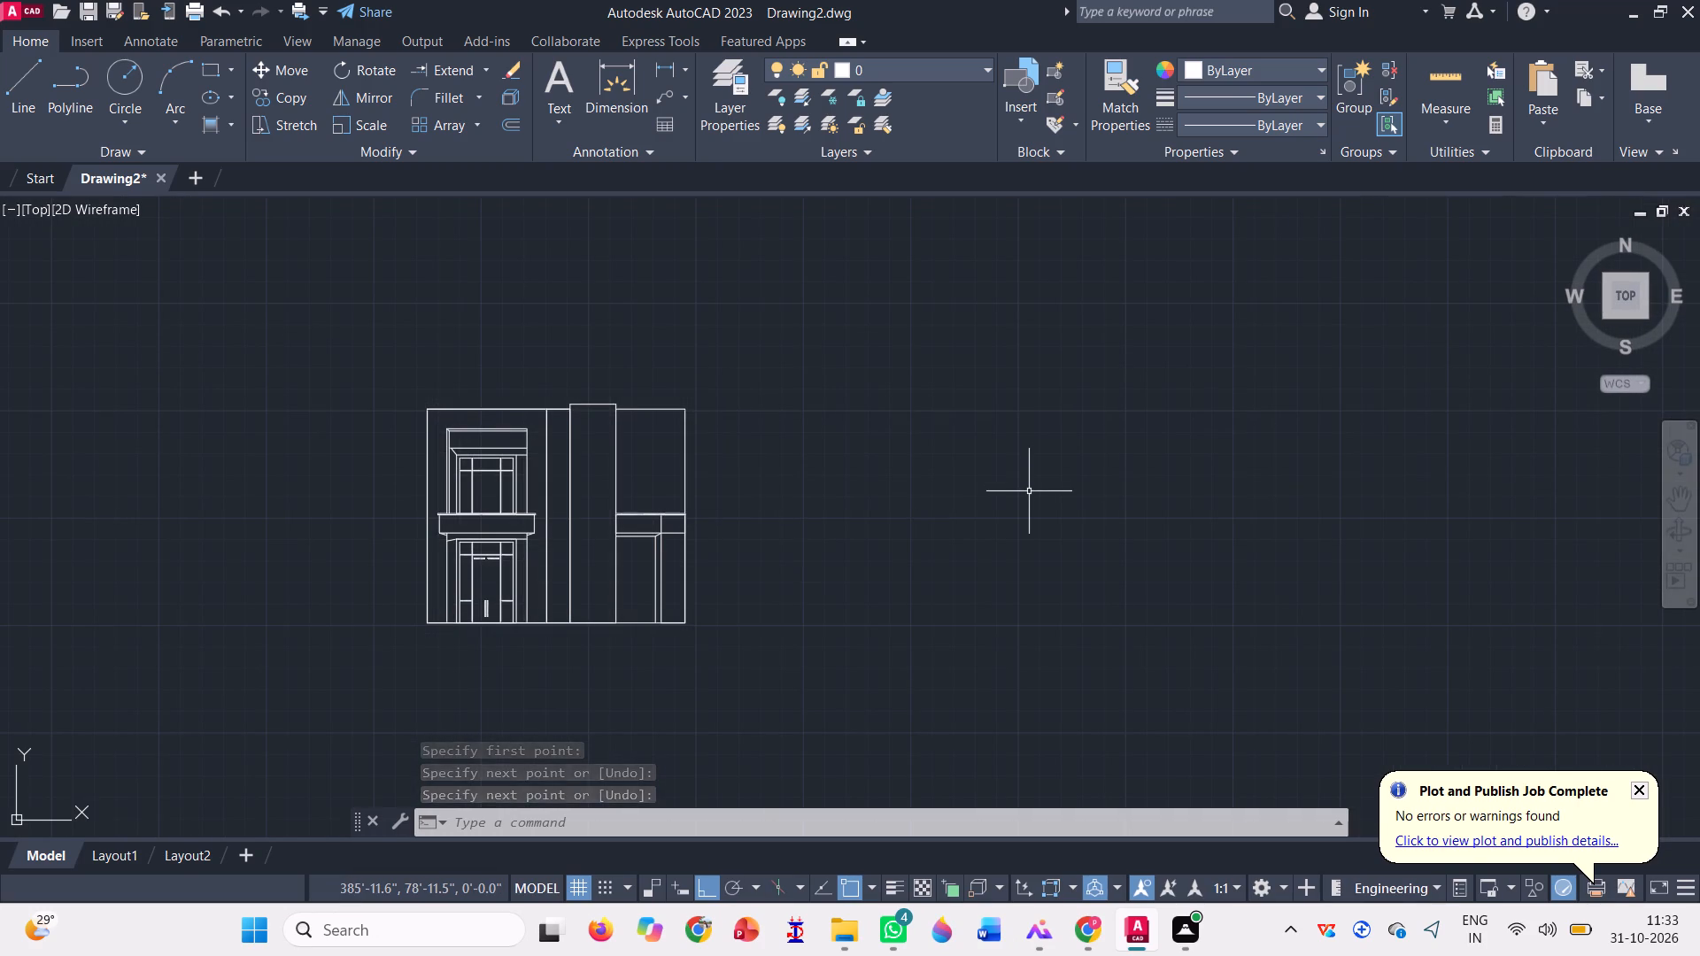
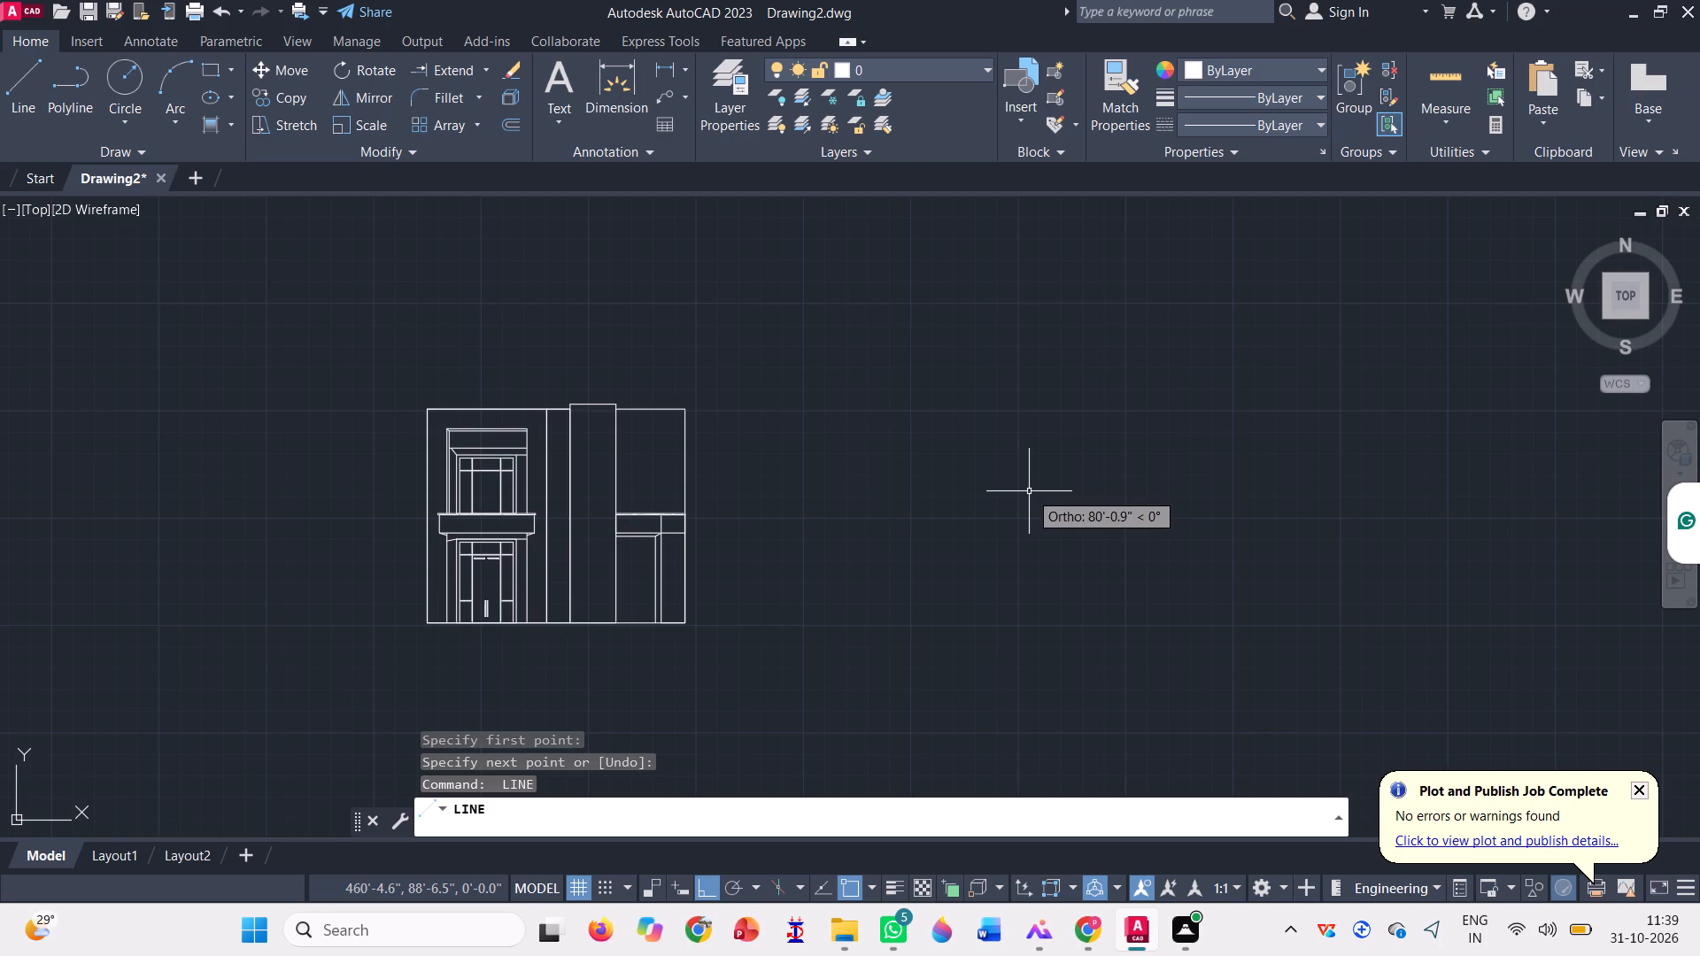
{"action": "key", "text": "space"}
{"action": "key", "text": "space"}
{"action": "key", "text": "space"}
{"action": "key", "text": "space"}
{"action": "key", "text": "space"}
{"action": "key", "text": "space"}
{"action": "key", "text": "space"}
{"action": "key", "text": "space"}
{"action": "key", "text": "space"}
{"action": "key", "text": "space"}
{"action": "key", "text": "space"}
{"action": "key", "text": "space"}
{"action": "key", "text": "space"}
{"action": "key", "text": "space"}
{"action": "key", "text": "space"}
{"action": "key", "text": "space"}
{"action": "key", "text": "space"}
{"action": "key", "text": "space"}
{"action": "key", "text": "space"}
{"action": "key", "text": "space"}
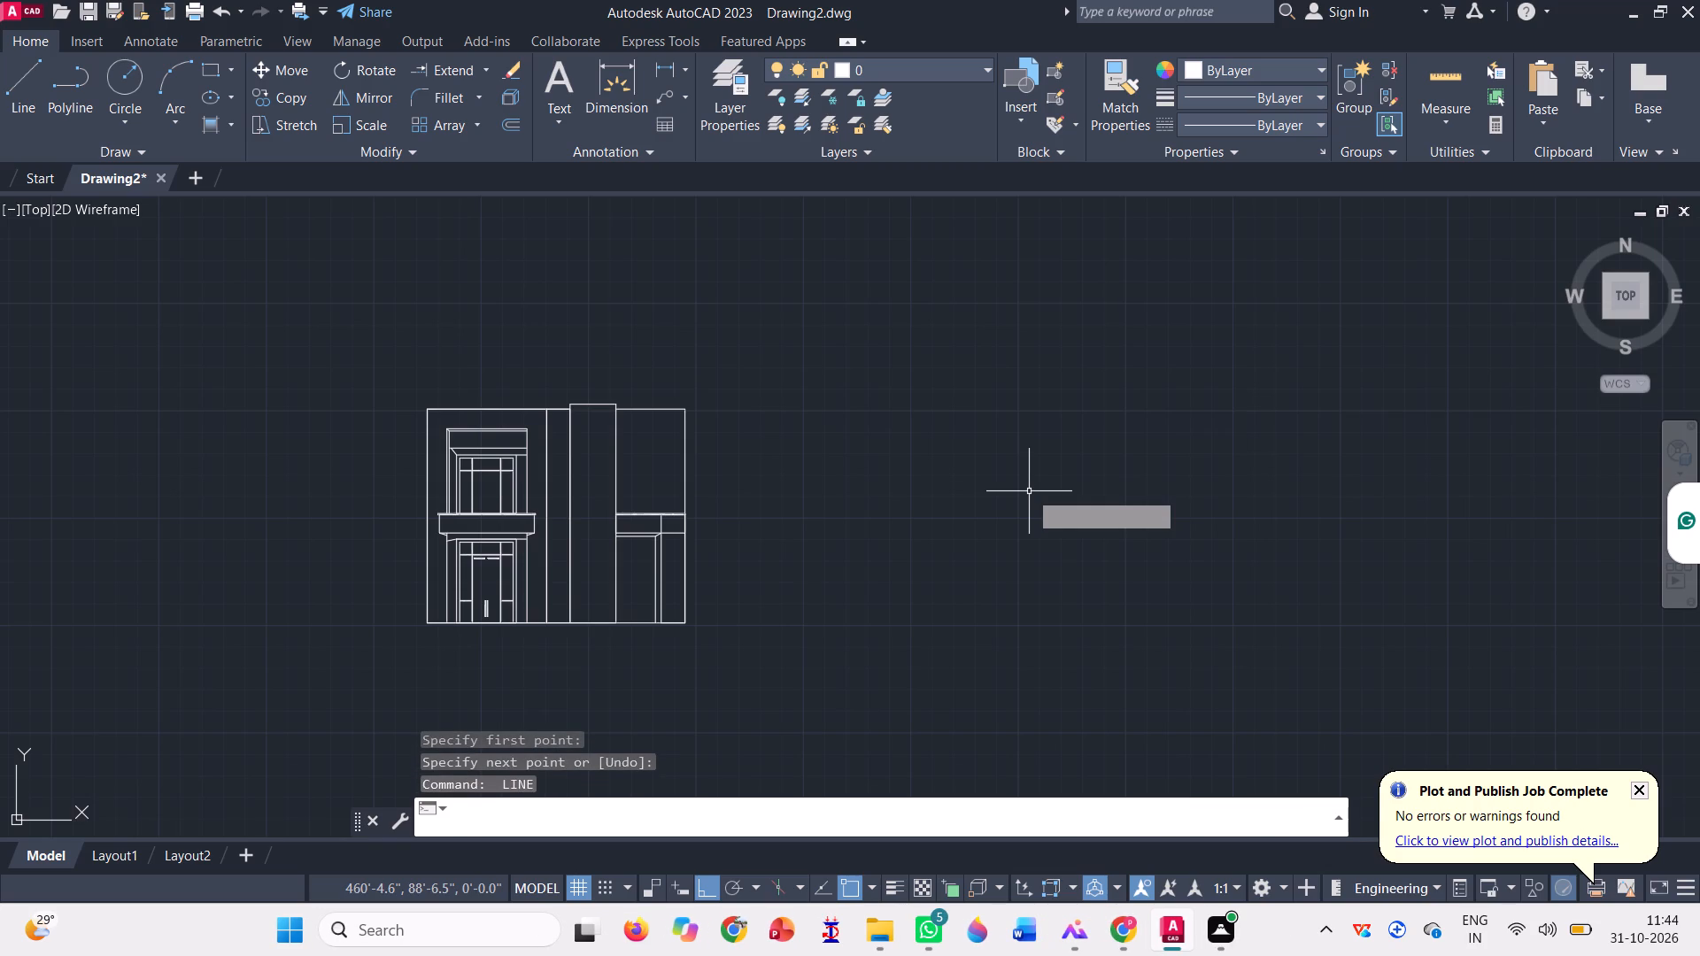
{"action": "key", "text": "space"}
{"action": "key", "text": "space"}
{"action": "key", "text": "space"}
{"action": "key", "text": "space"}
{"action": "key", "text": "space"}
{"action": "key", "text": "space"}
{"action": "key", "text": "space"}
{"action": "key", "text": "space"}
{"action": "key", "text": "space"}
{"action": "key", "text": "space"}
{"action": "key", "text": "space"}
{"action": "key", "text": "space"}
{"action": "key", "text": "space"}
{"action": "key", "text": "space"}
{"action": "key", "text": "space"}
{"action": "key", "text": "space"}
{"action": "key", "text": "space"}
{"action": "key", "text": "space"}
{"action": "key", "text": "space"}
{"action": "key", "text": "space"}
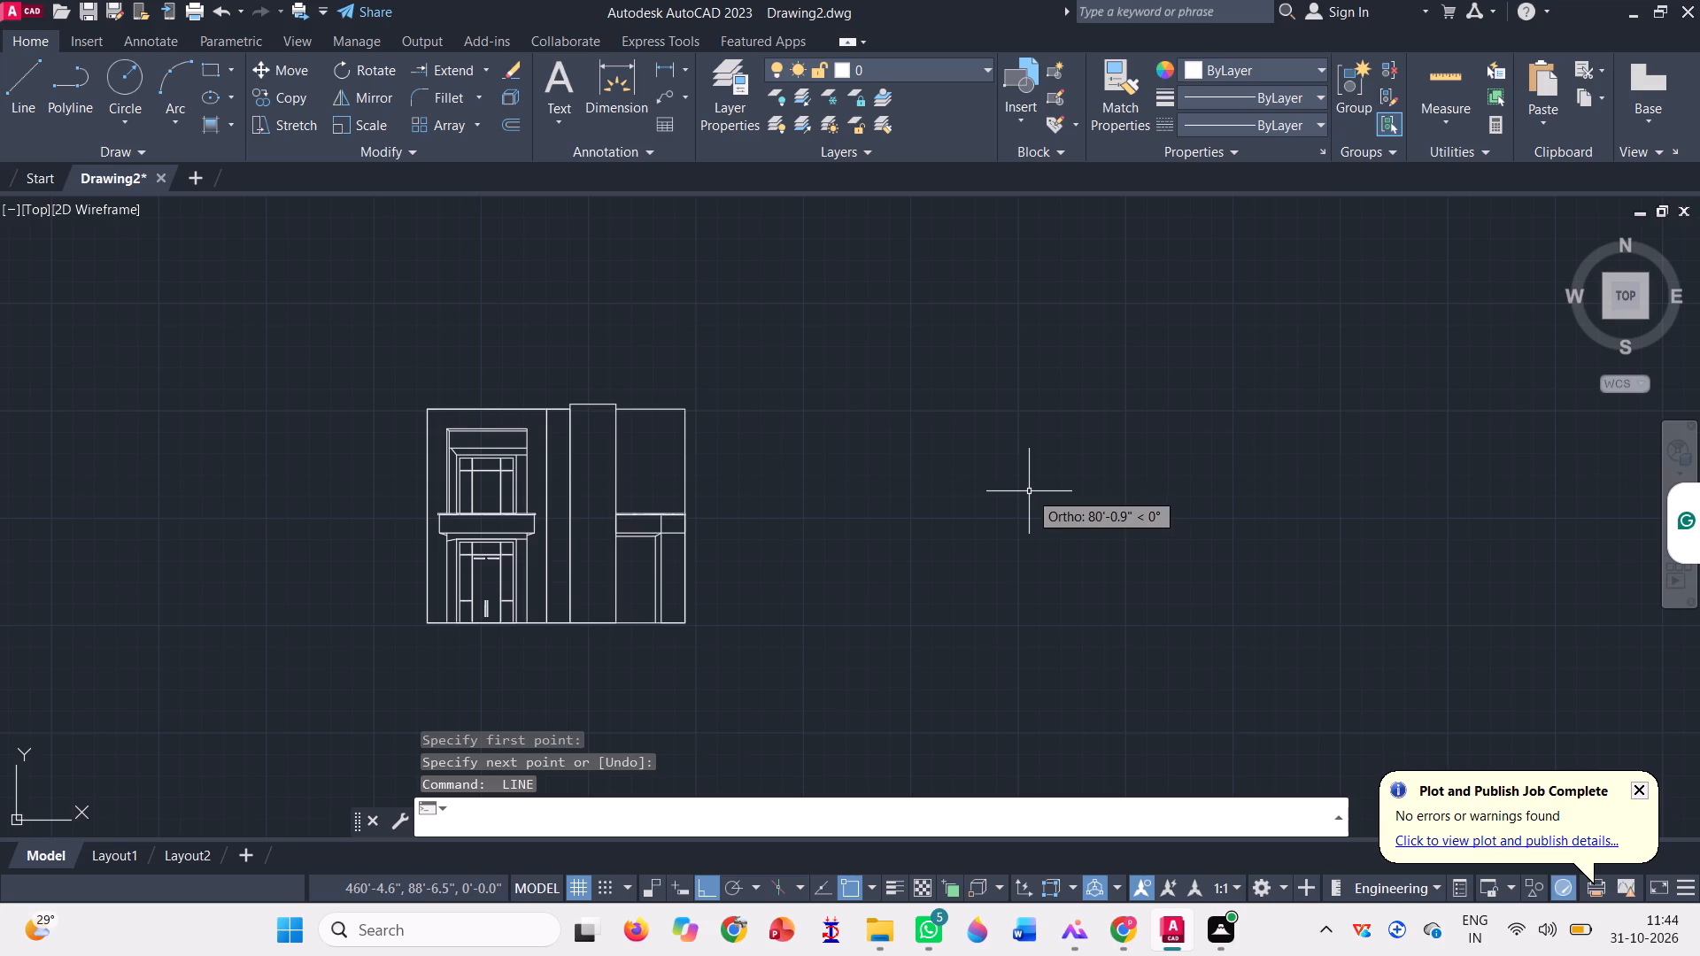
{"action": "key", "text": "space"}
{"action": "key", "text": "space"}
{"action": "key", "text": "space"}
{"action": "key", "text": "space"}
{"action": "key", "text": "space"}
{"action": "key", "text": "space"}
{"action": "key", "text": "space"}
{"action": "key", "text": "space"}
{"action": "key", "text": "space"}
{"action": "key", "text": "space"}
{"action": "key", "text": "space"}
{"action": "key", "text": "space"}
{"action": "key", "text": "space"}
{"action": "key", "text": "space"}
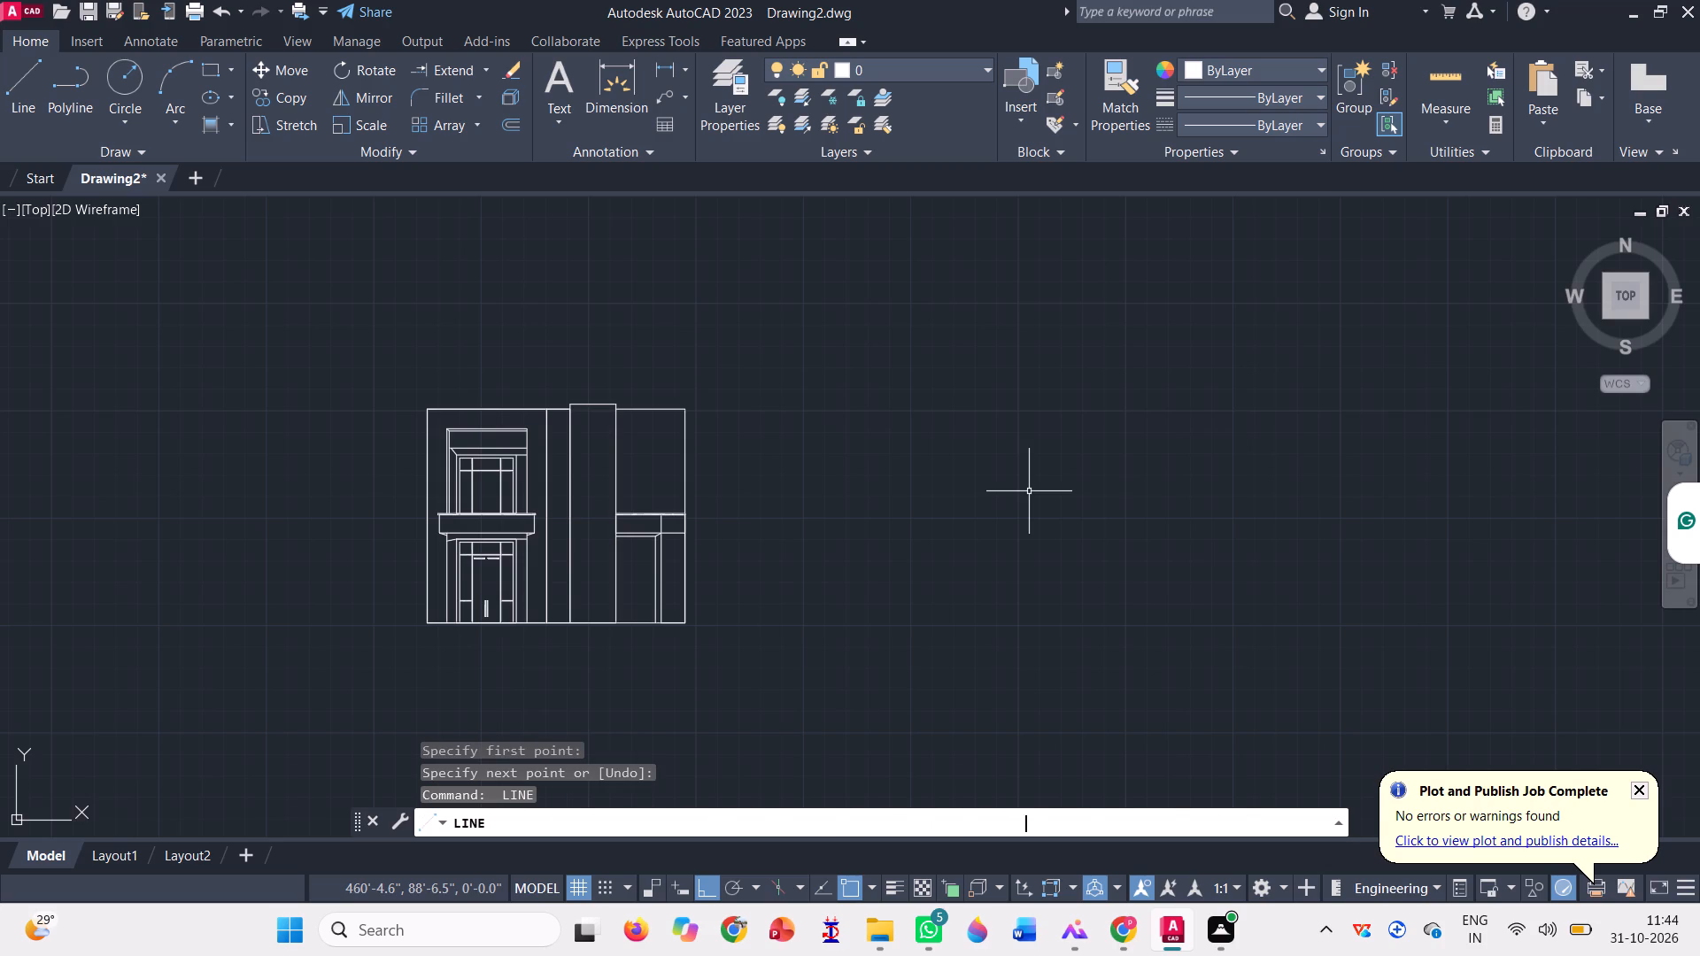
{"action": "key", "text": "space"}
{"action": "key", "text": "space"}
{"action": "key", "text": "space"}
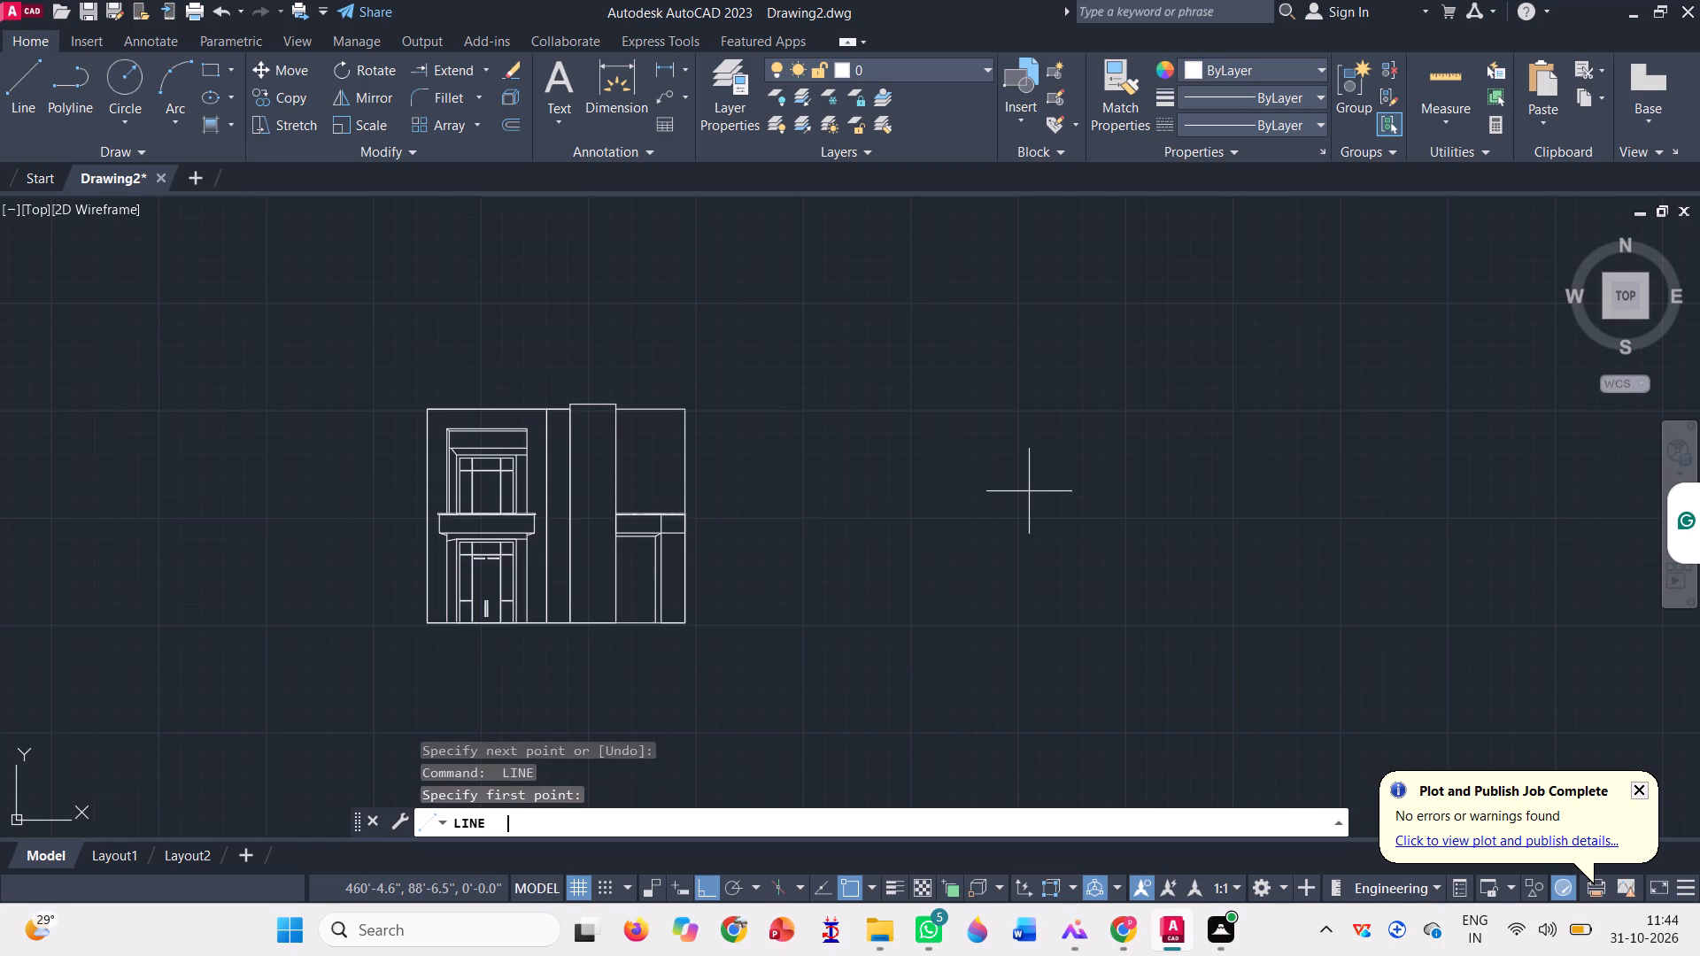
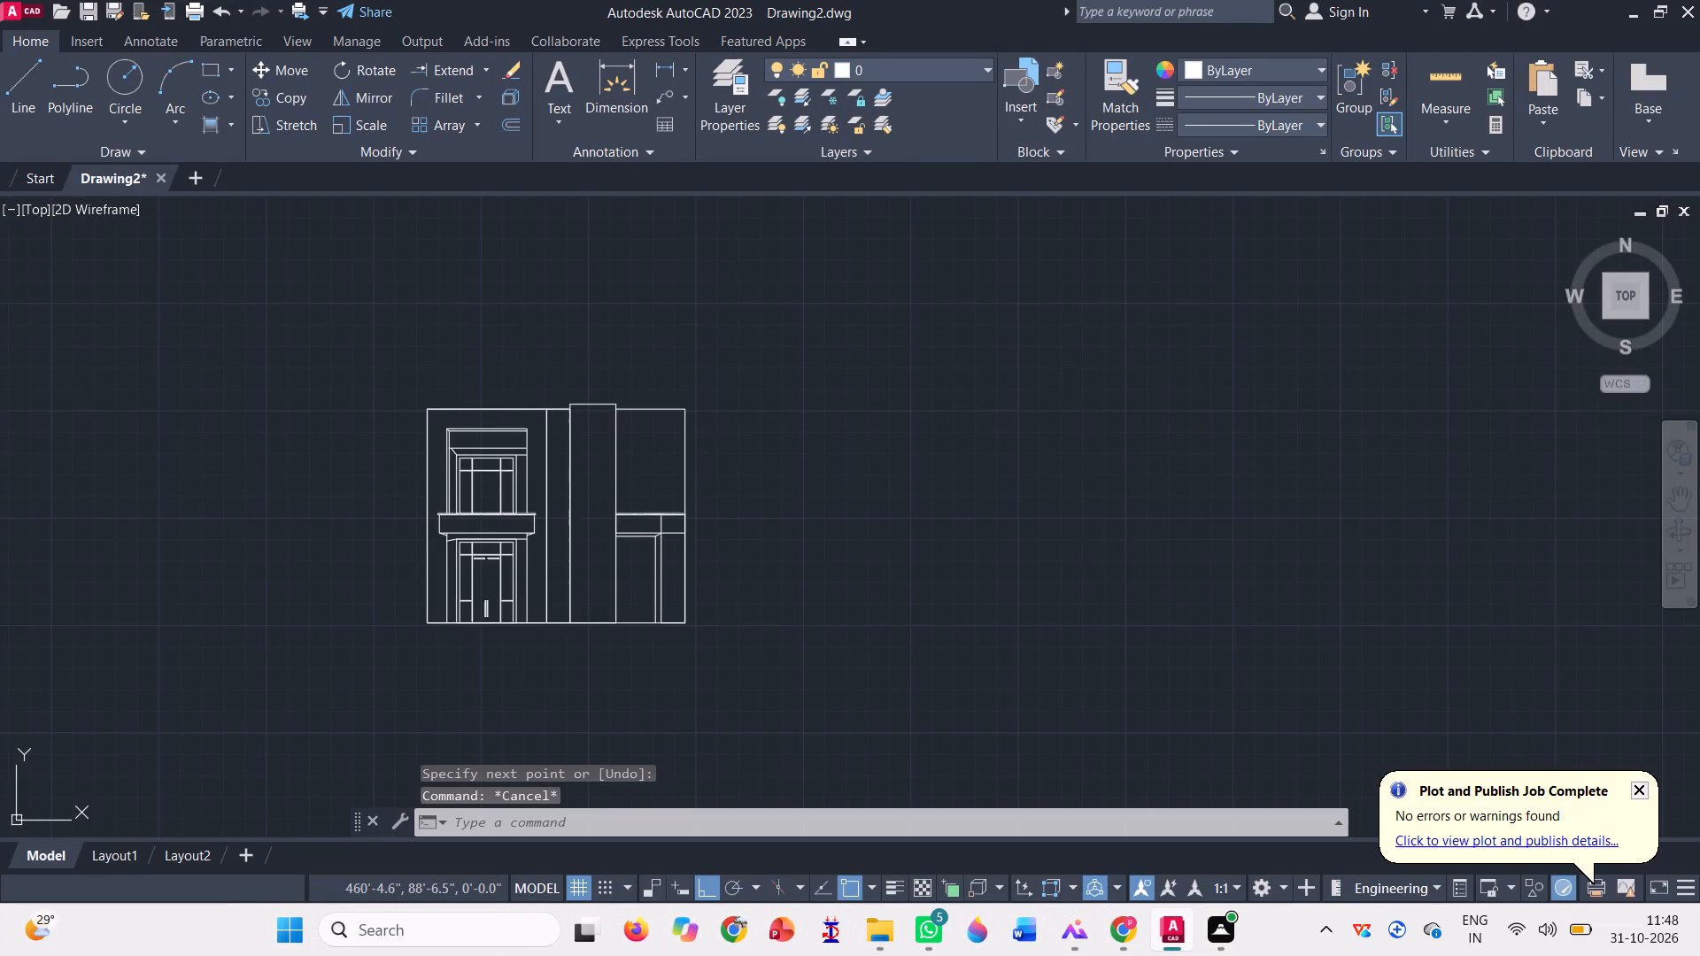
Draw a rectangle about 4'-7" wide and 8'-10" high across the top of the narrow vertical strip beside the upper framed opening.
{"action": "scroll", "coordinate": [485, 510], "scroll_direction": "up", "scroll_amount": 1}
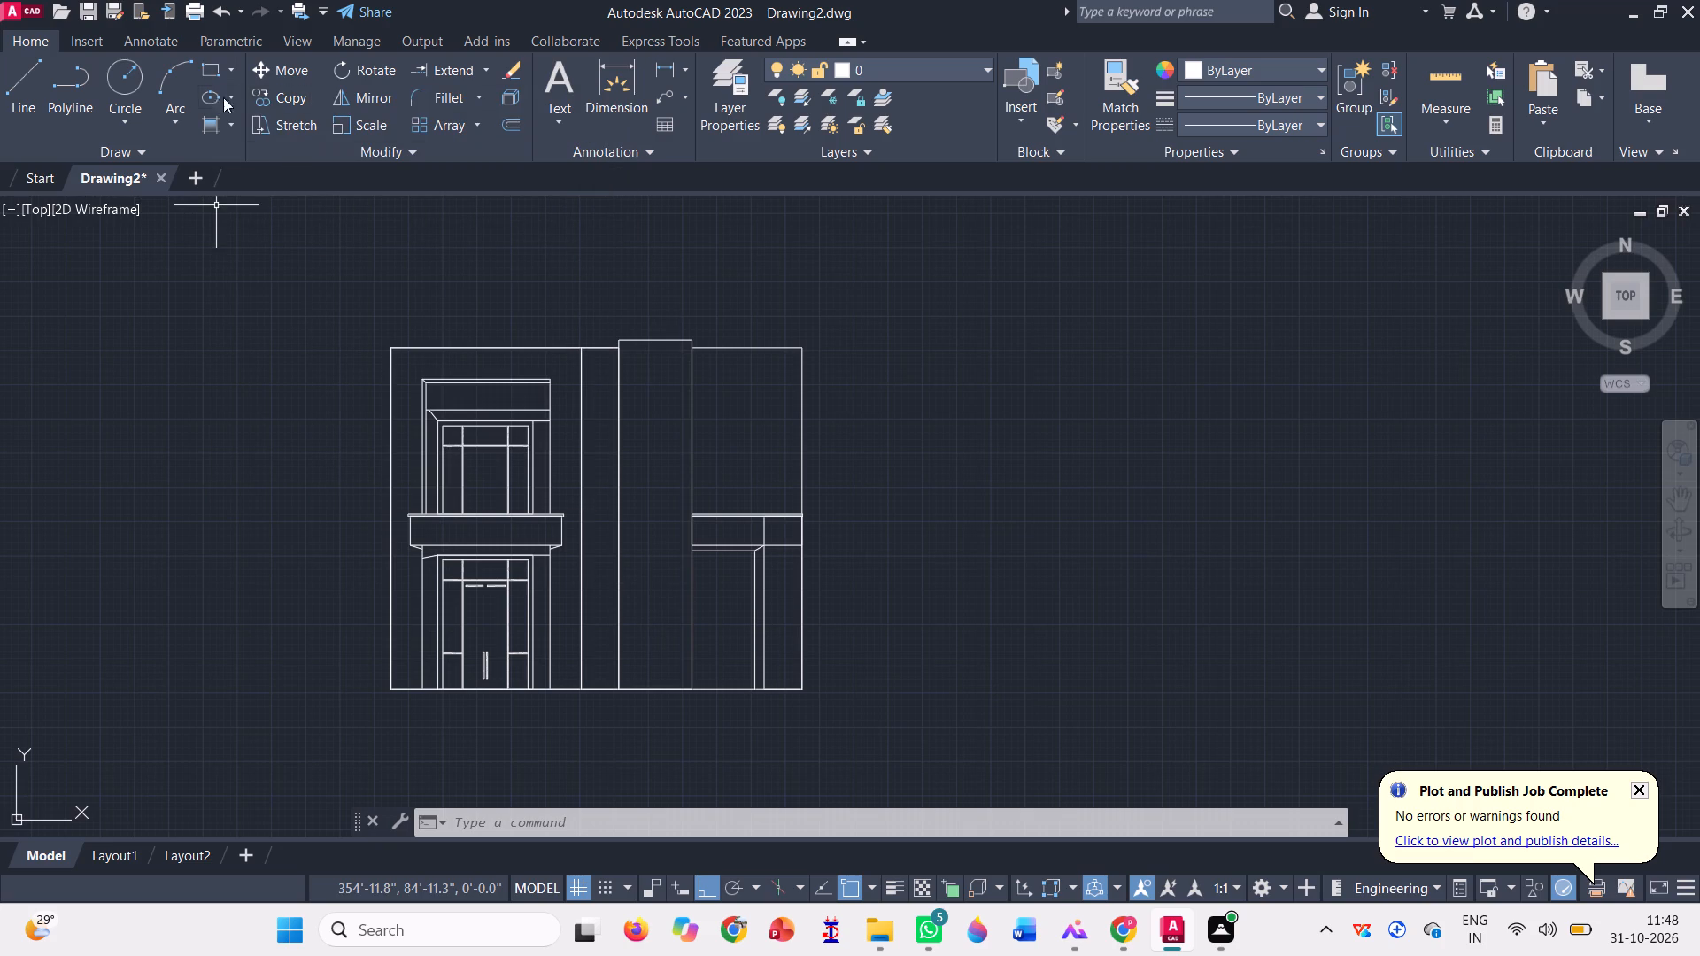
{"action": "left_click", "coordinate": [200, 71]}
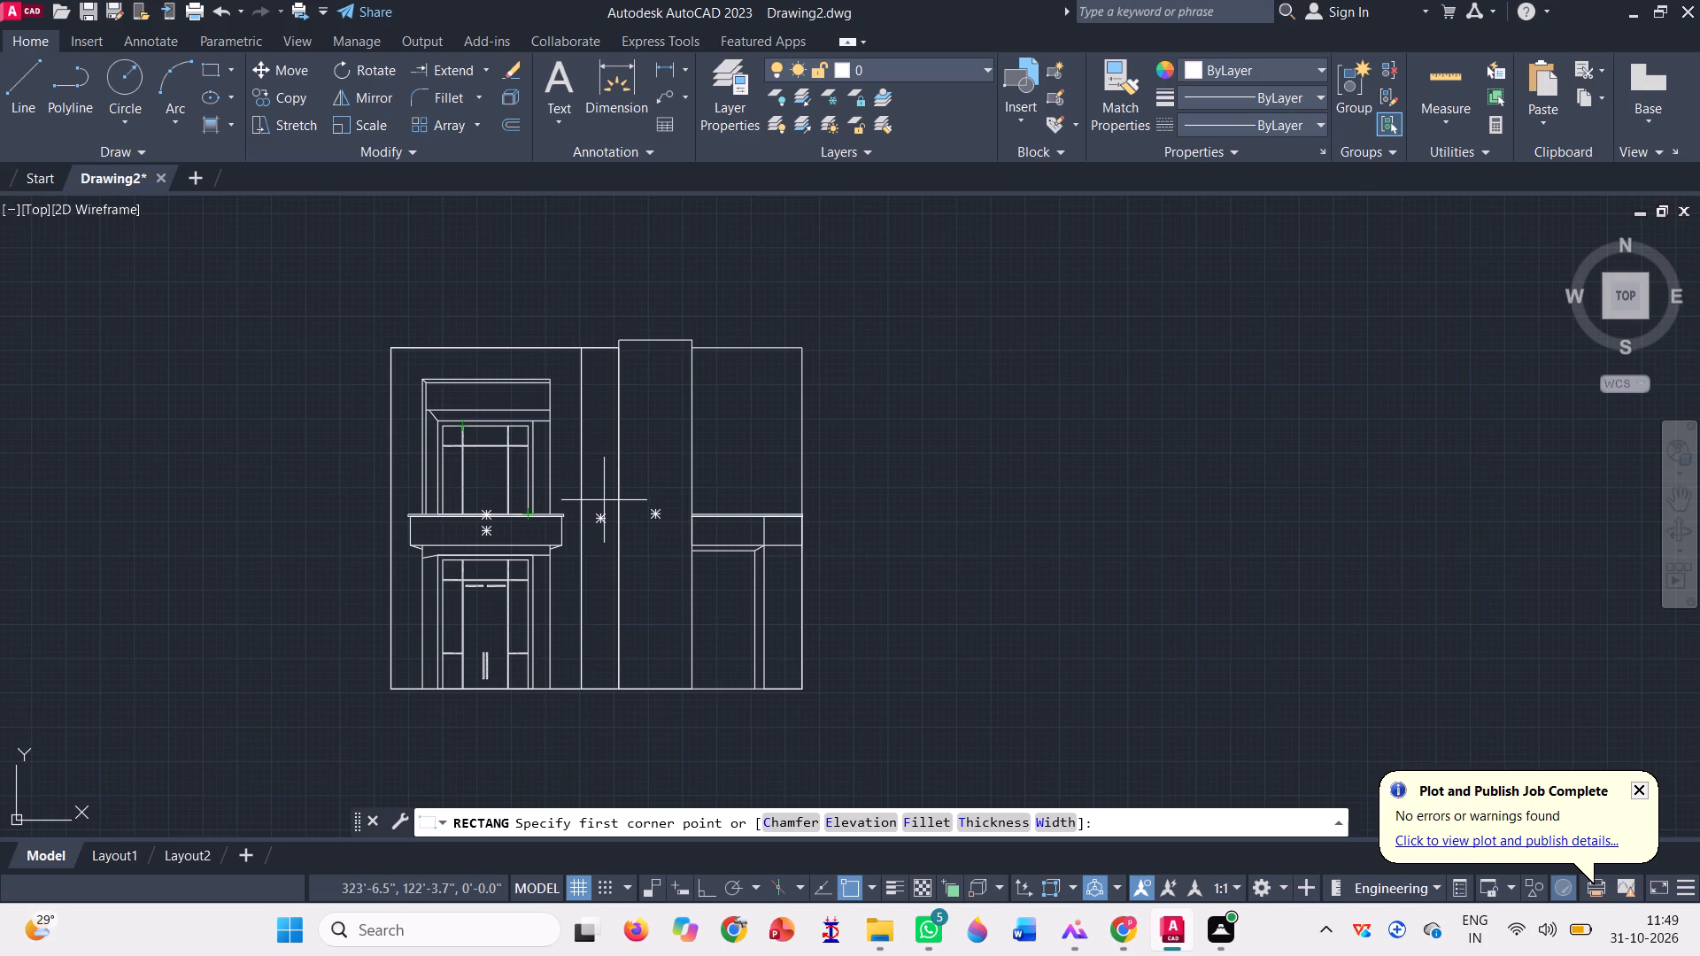
{"action": "scroll", "coordinate": [598, 506], "scroll_direction": "up", "scroll_amount": 2}
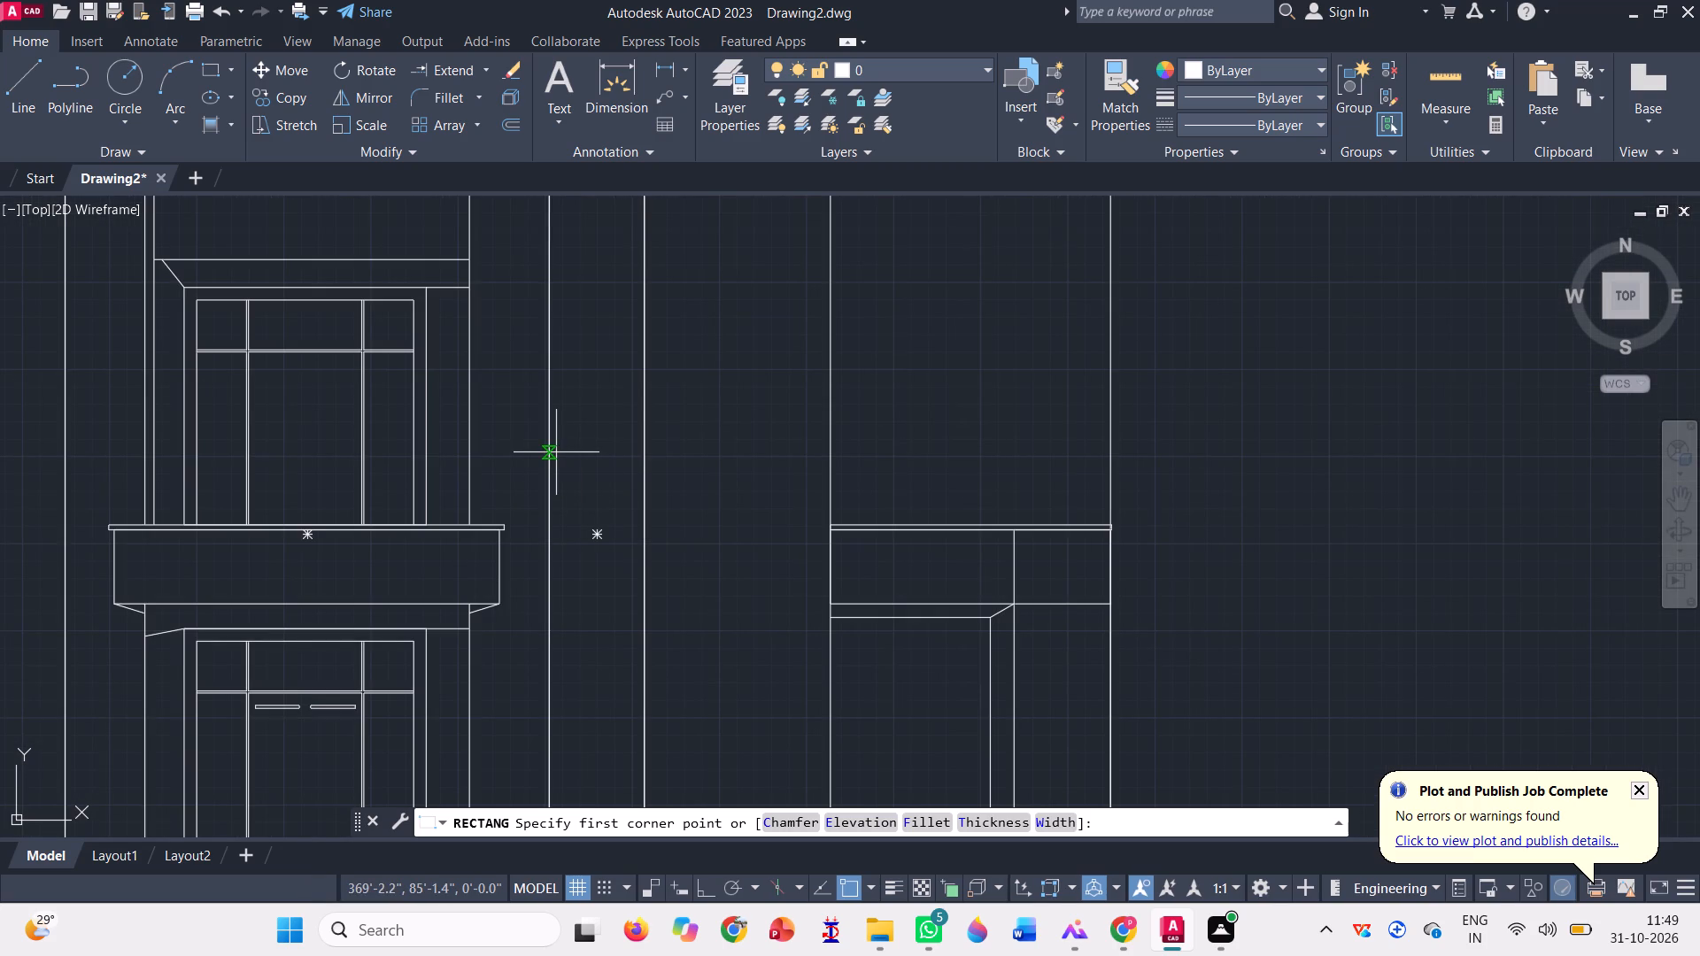
{"action": "scroll", "coordinate": [574, 502], "scroll_direction": "down", "scroll_amount": 2}
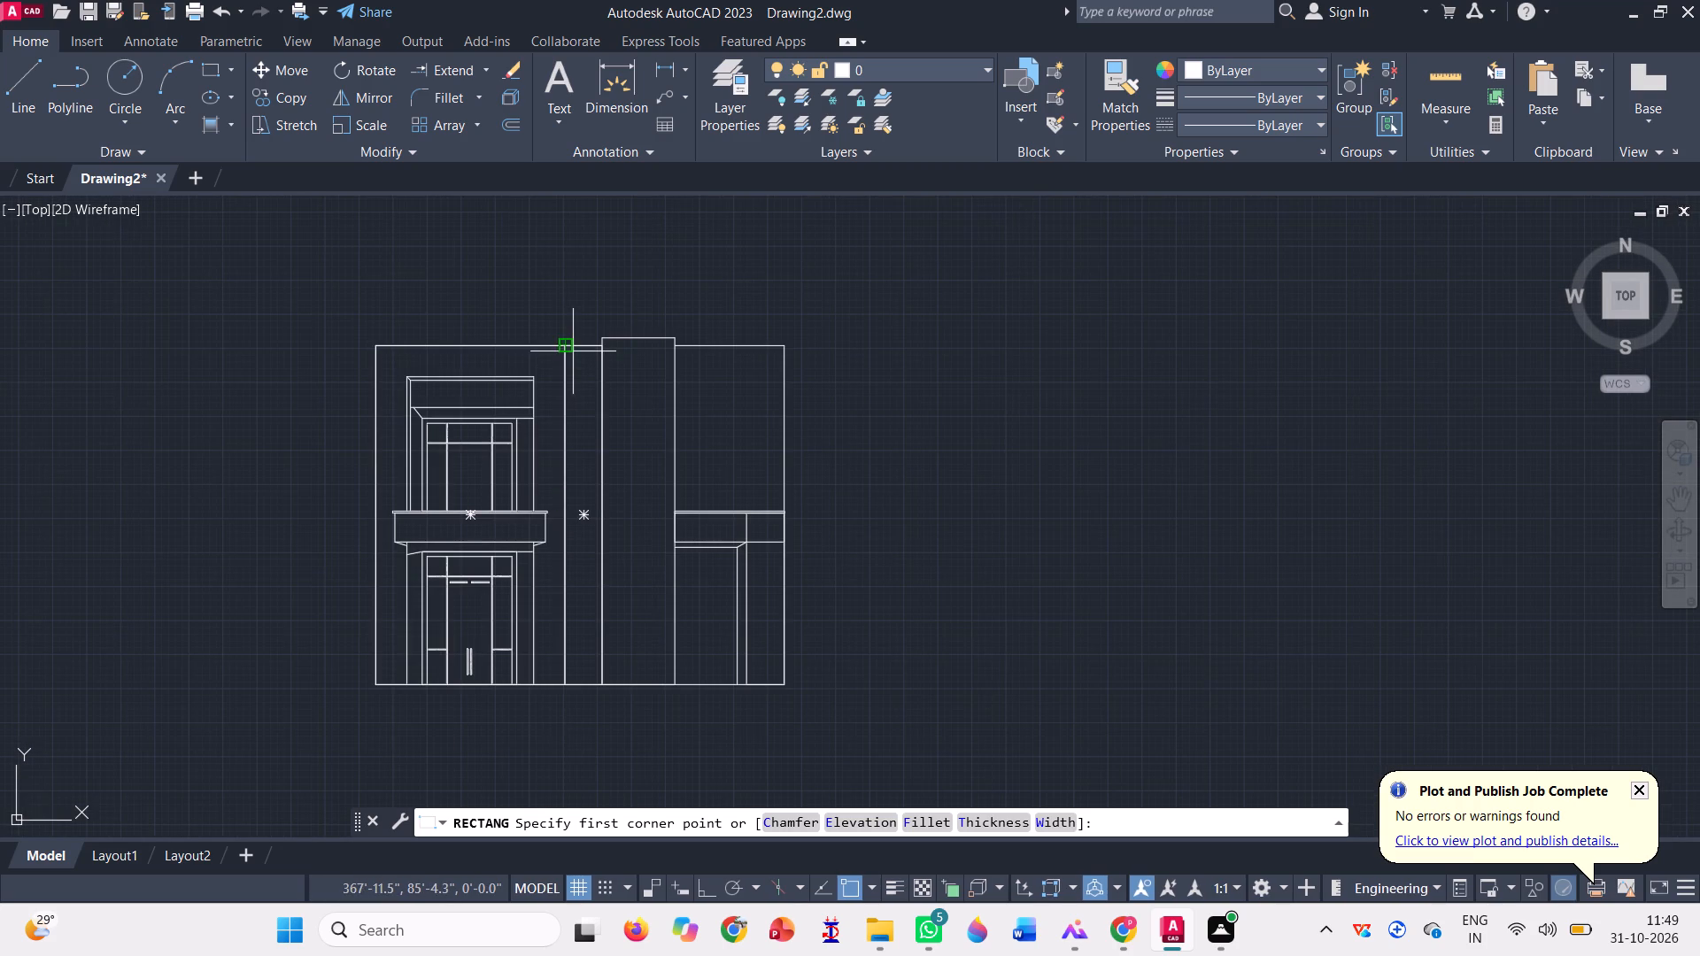
{"action": "scroll", "coordinate": [573, 349], "scroll_direction": "up", "scroll_amount": 1}
{"action": "left_click", "coordinate": [559, 345]}
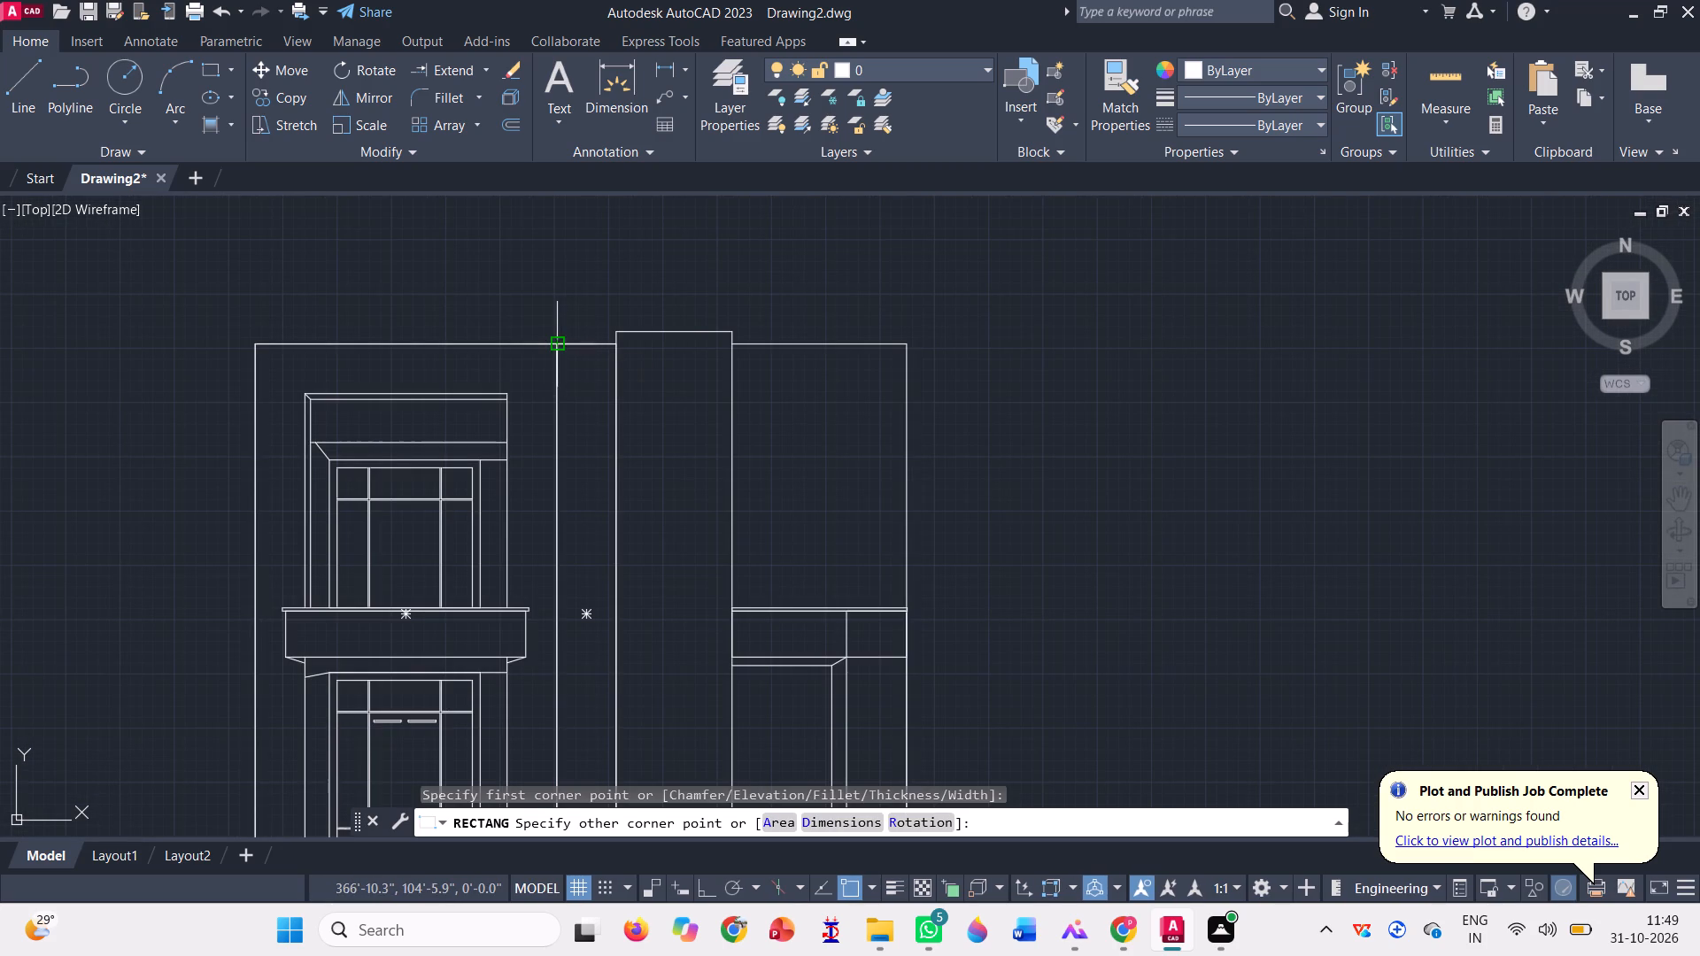
{"action": "left_click", "coordinate": [615, 459]}
{"action": "scroll", "coordinate": [581, 474], "scroll_direction": "down", "scroll_amount": 1}
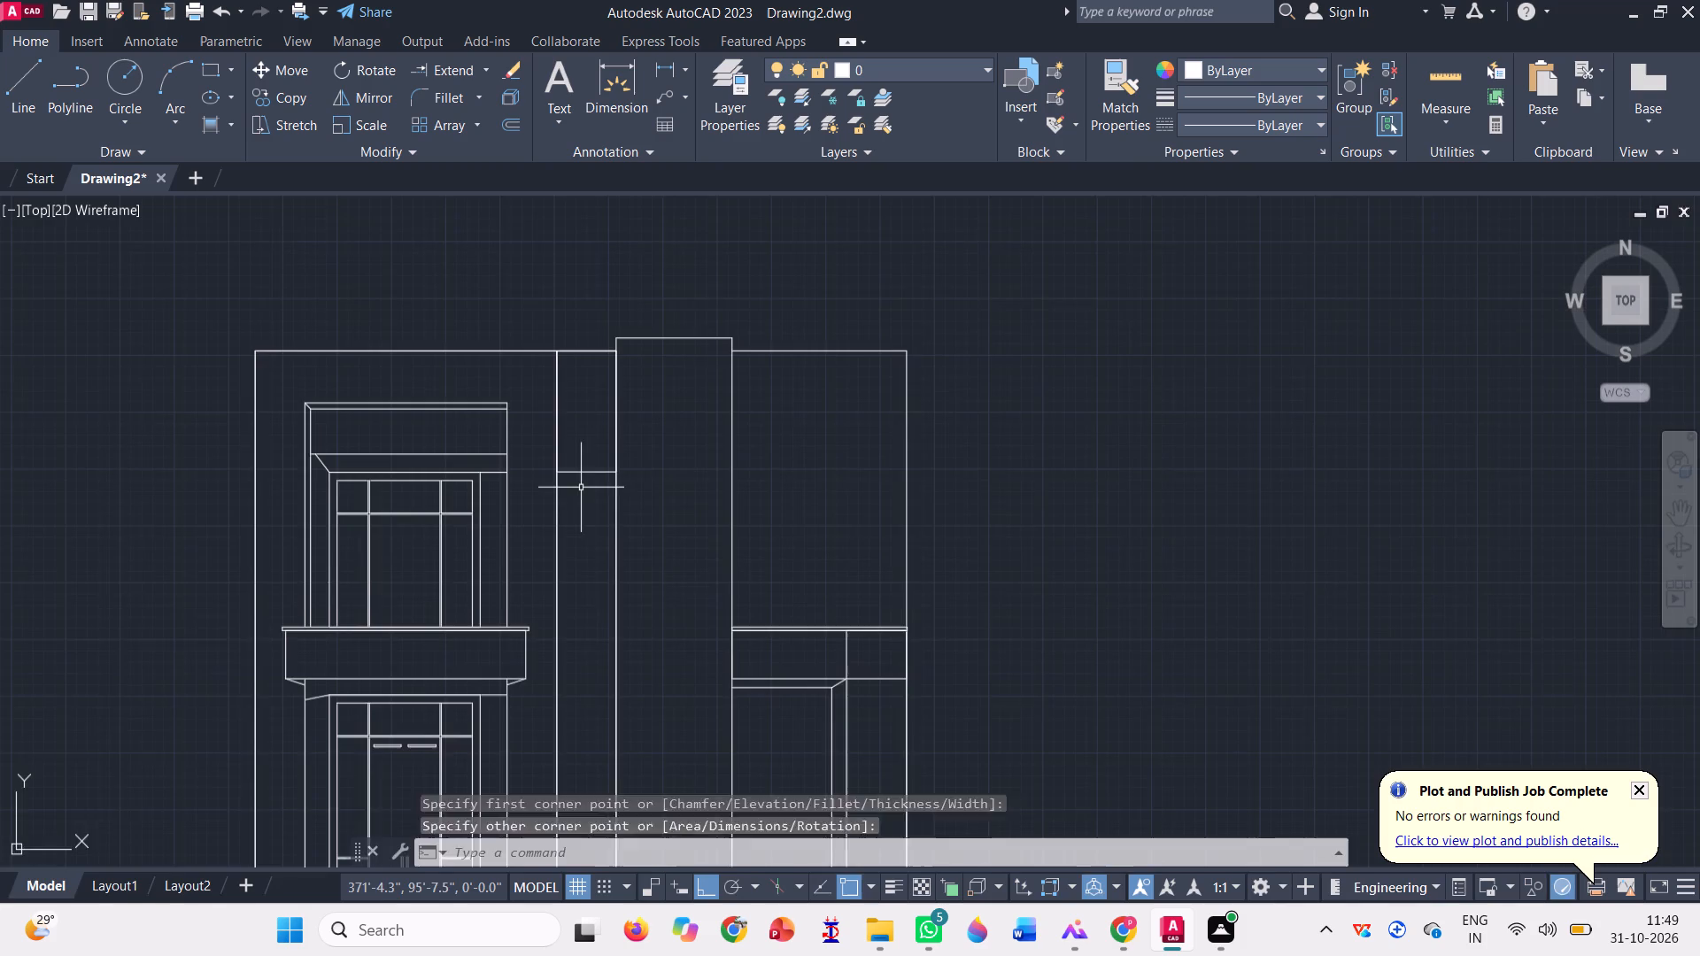
Copy the new rectangle about 21'-5" straight down the same vertical strip.
{"action": "left_click", "coordinate": [583, 479]}
{"action": "left_click", "coordinate": [580, 431]}
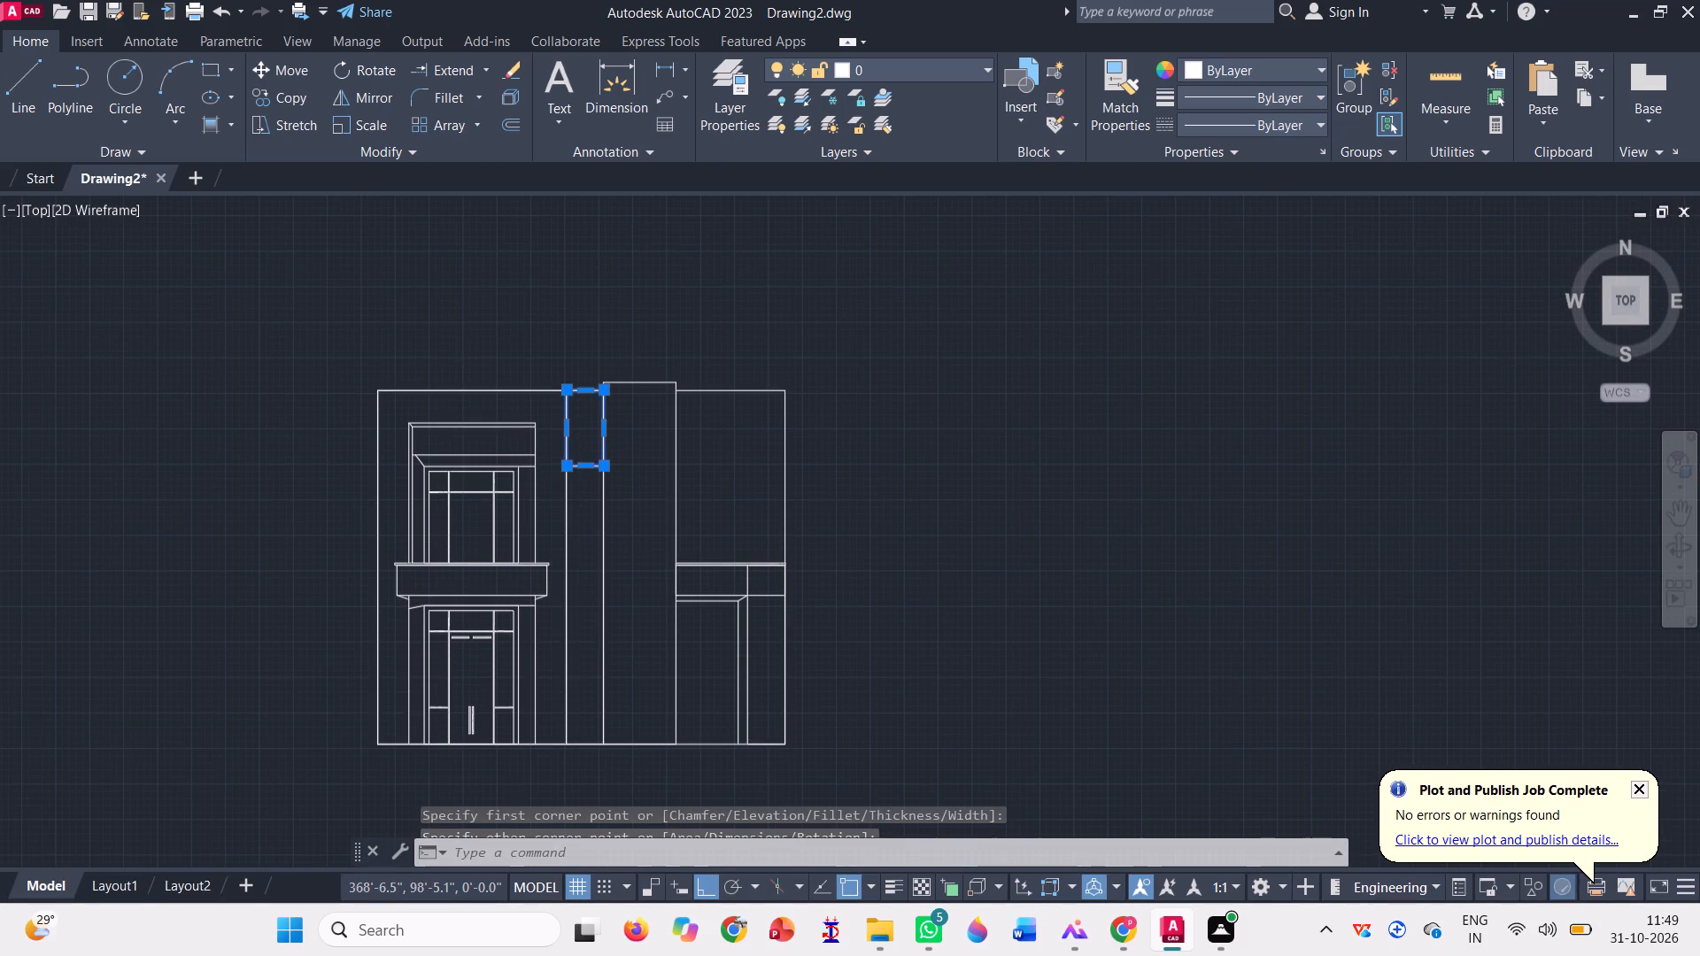
{"action": "type", "text": "co"}
{"action": "key", "text": "space"}
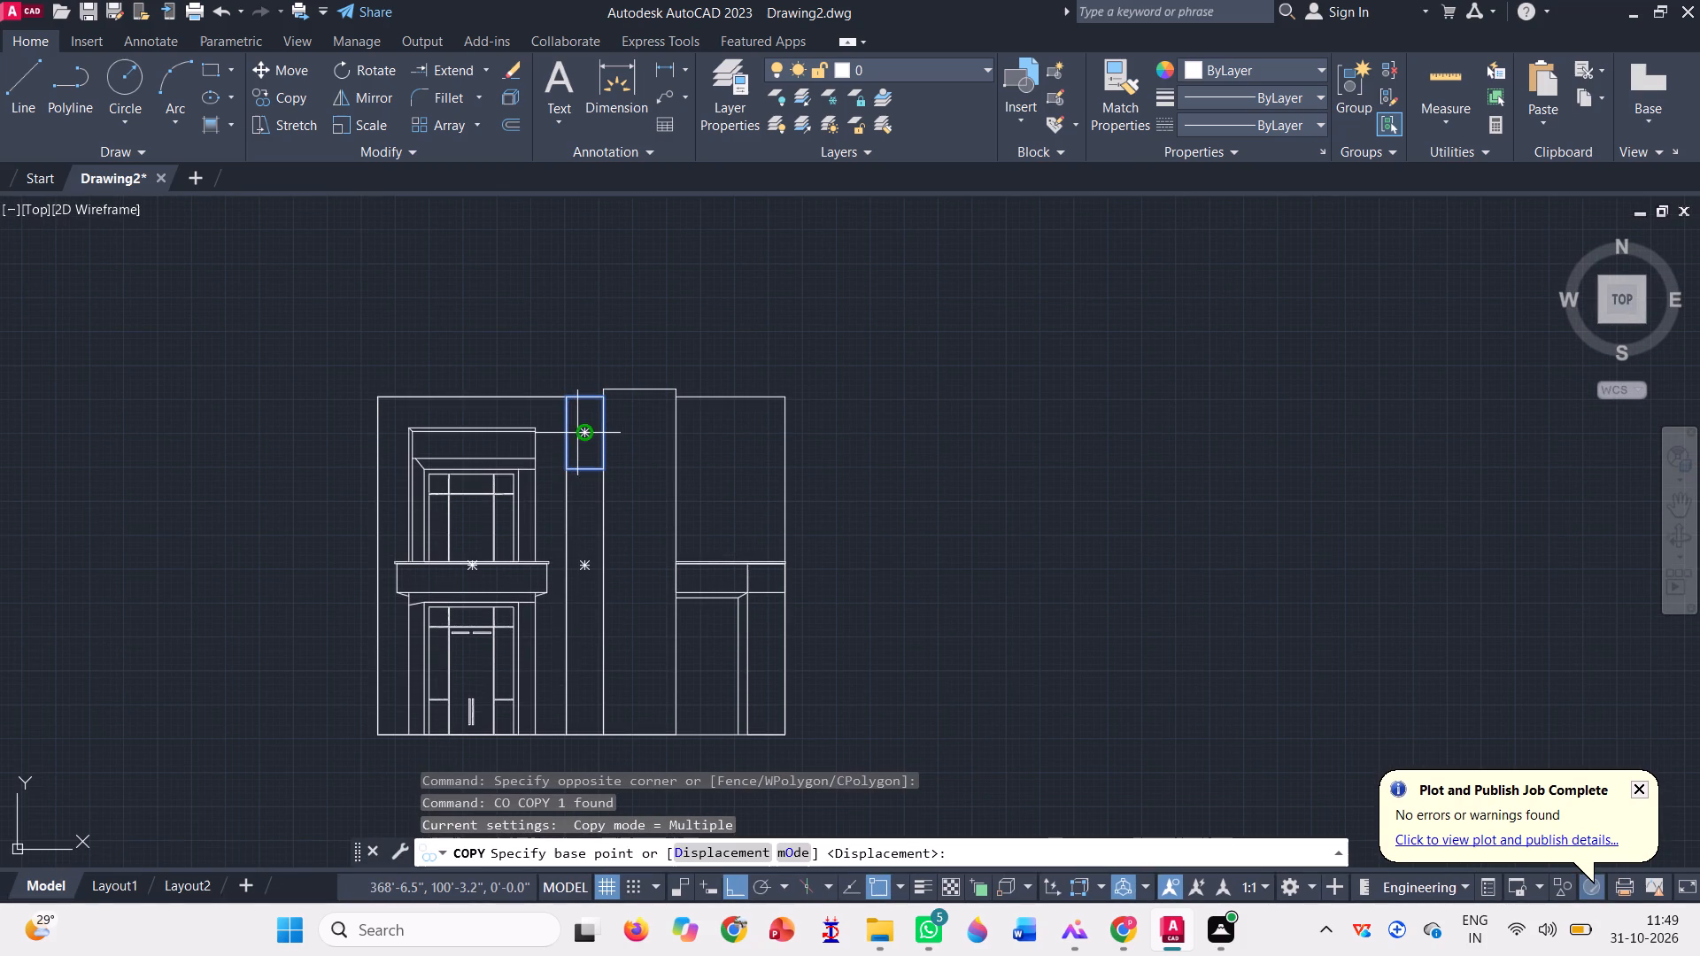
{"action": "left_click", "coordinate": [604, 467]}
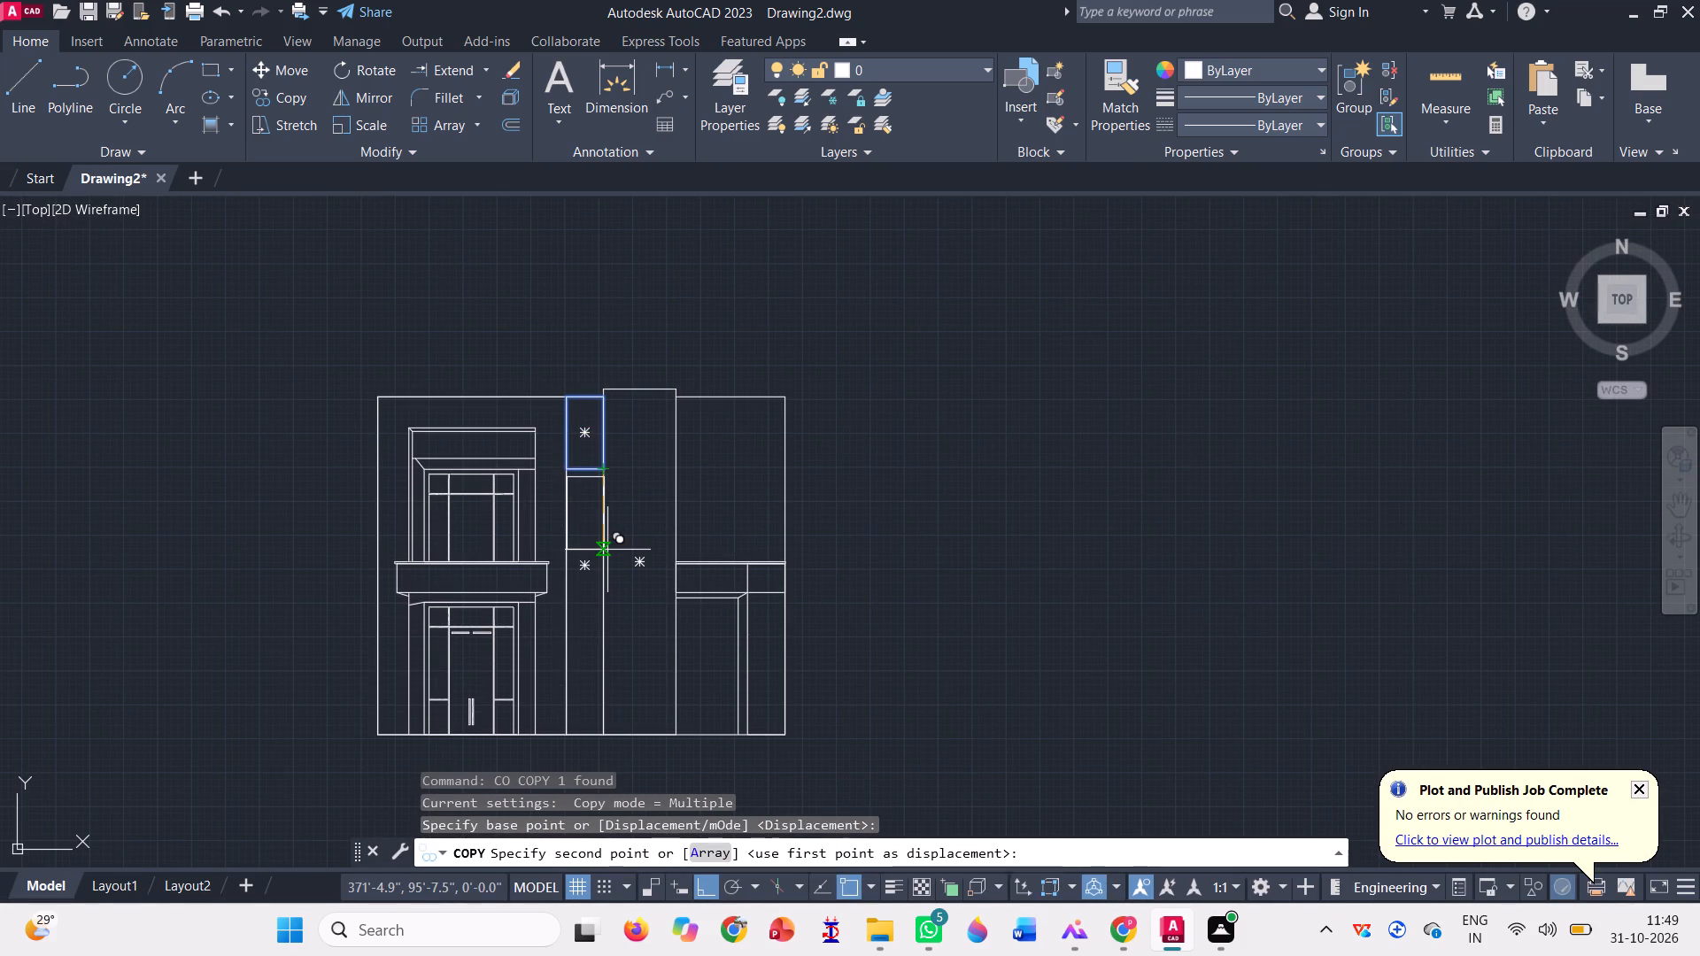
{"action": "left_click", "coordinate": [622, 644]}
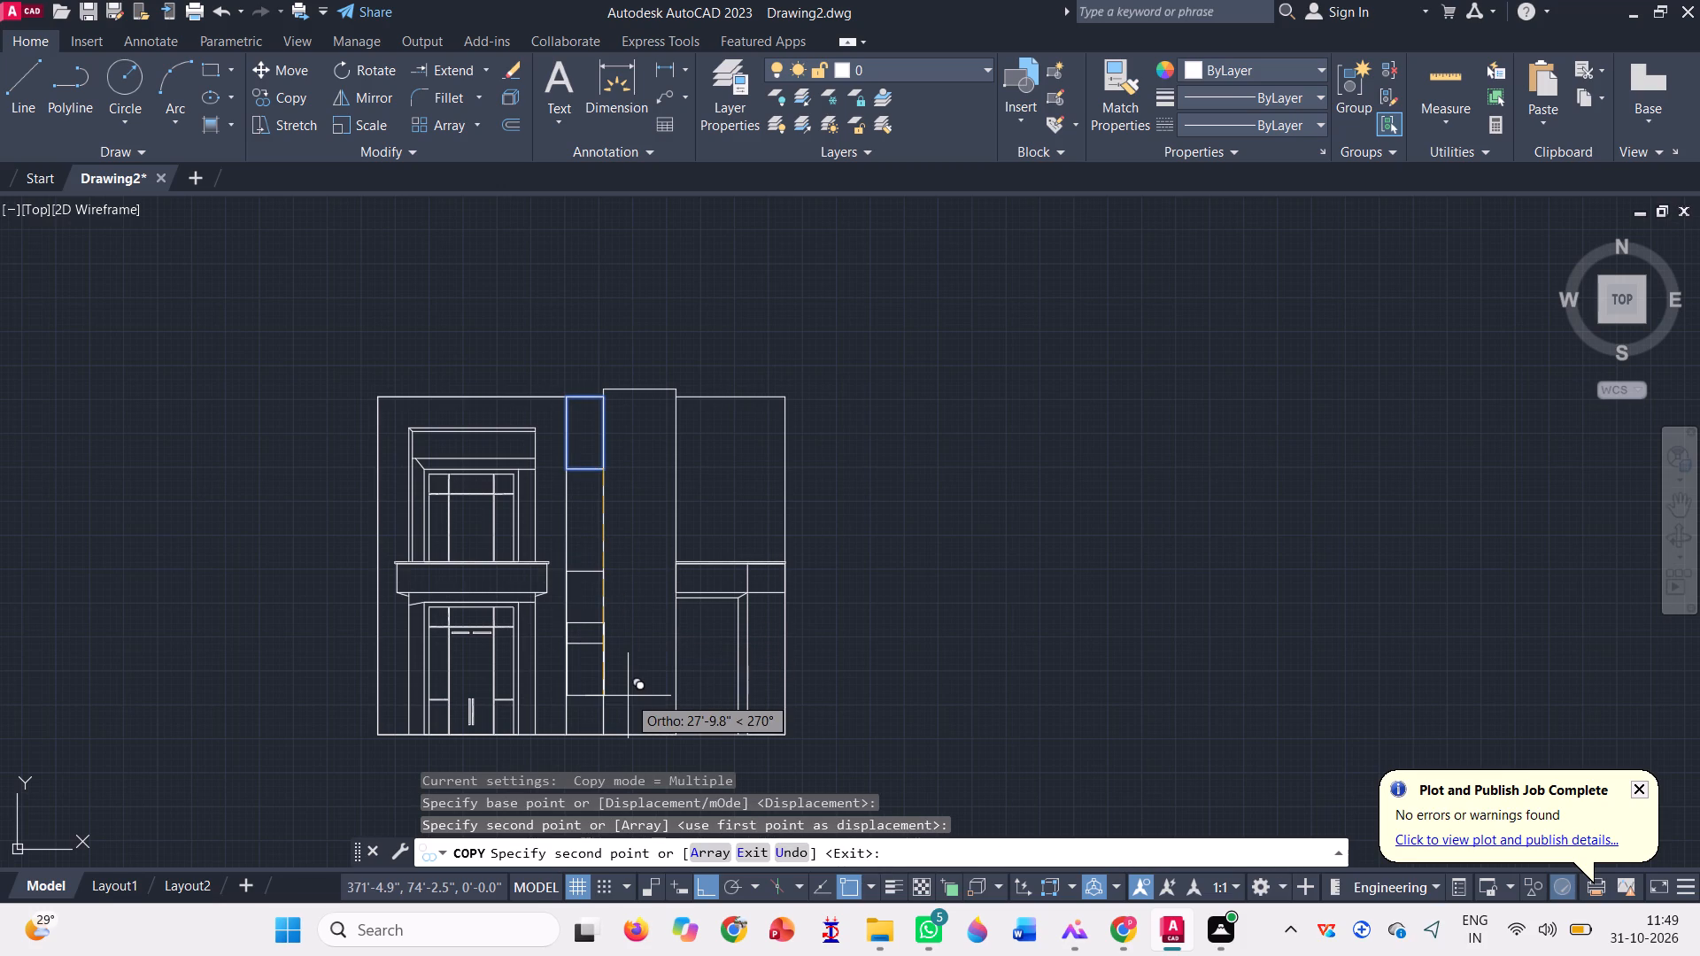
{"action": "key", "text": "space"}
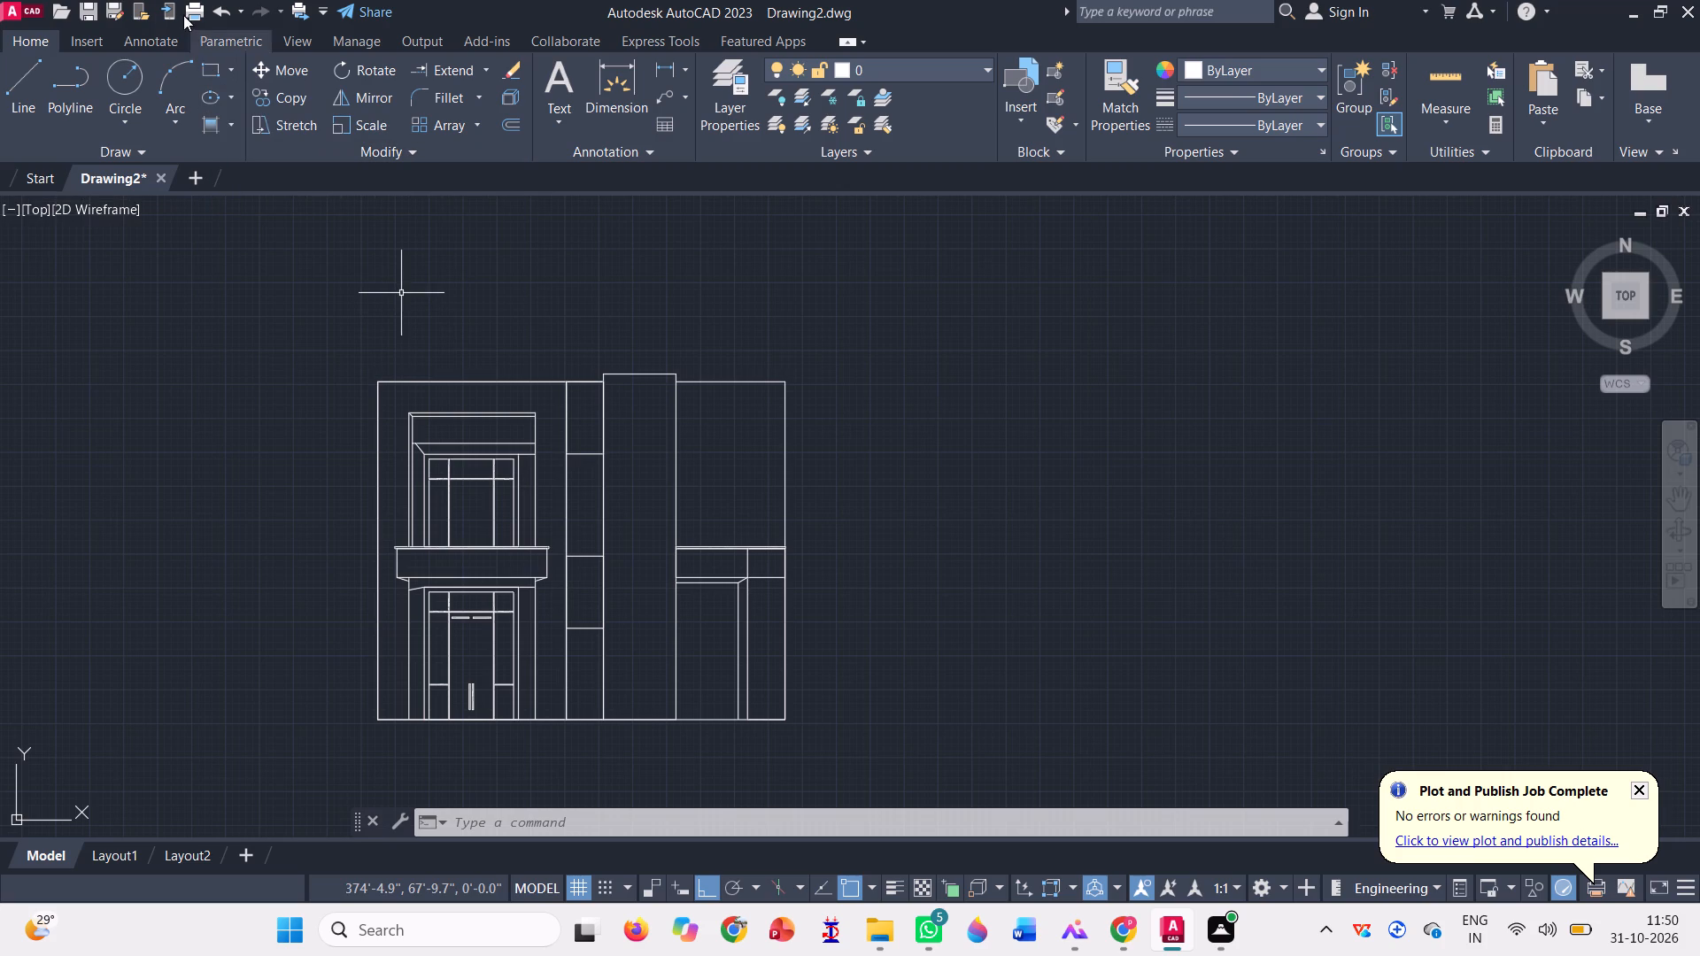
Draw a full-height rectangle about 1" wide in the tall raised panel, from its bottom midpoint up to its top edge.
{"action": "left_click", "coordinate": [11, 100]}
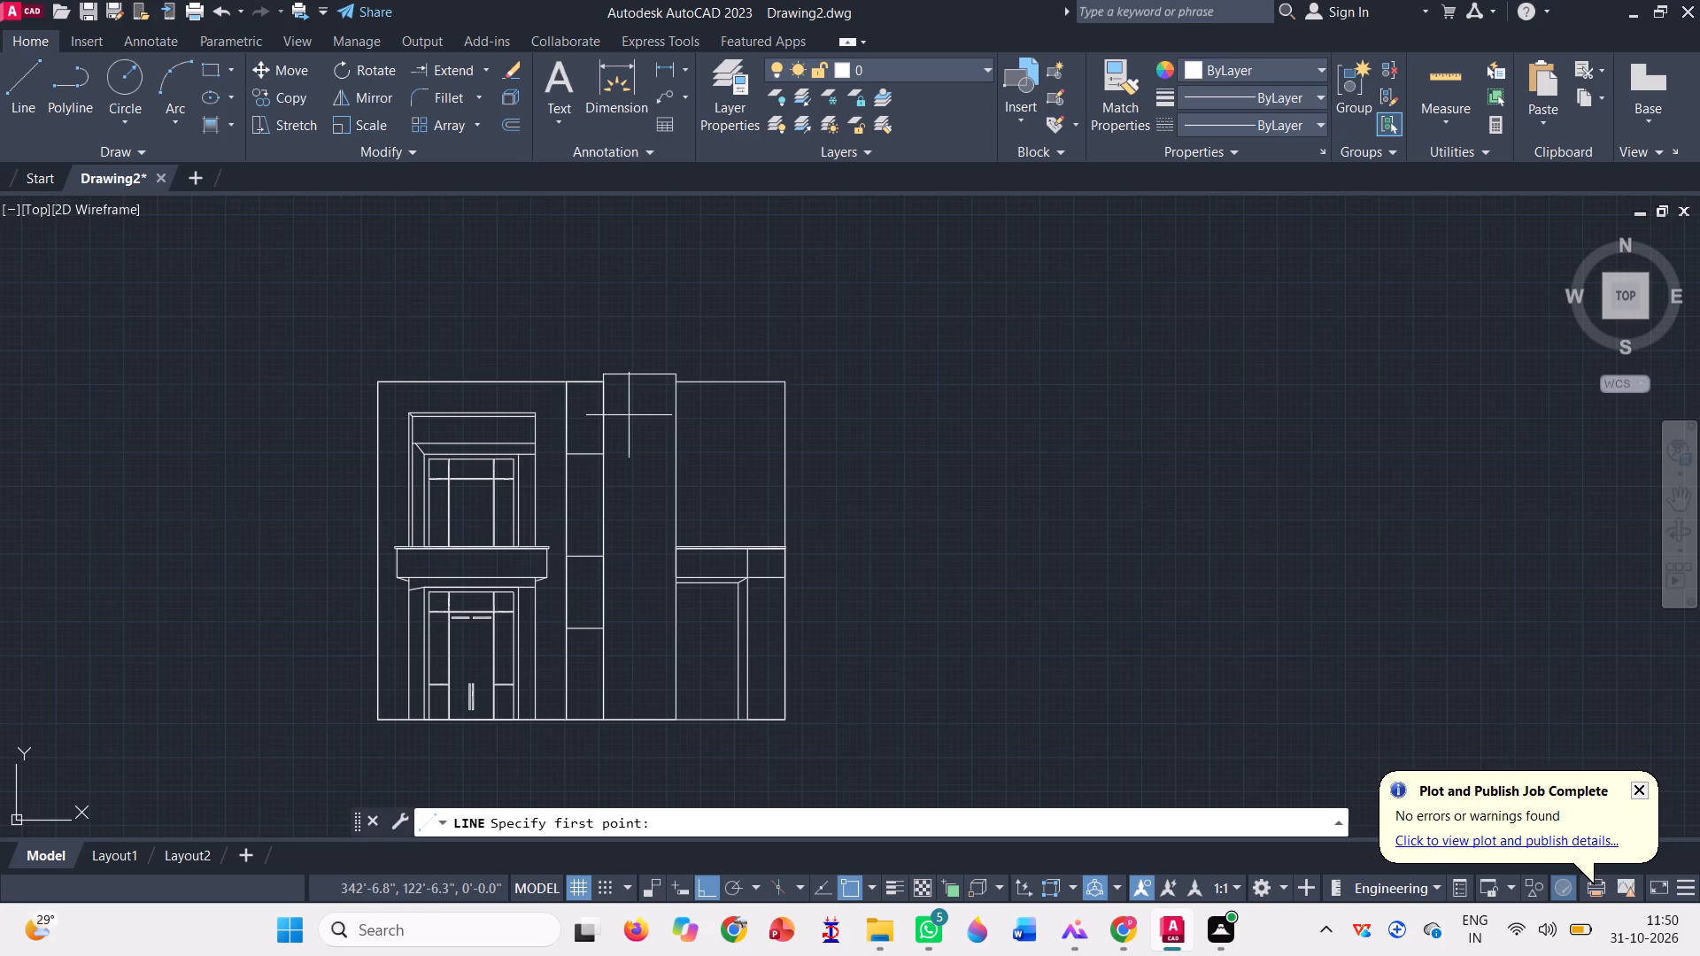
{"action": "left_click", "coordinate": [209, 63]}
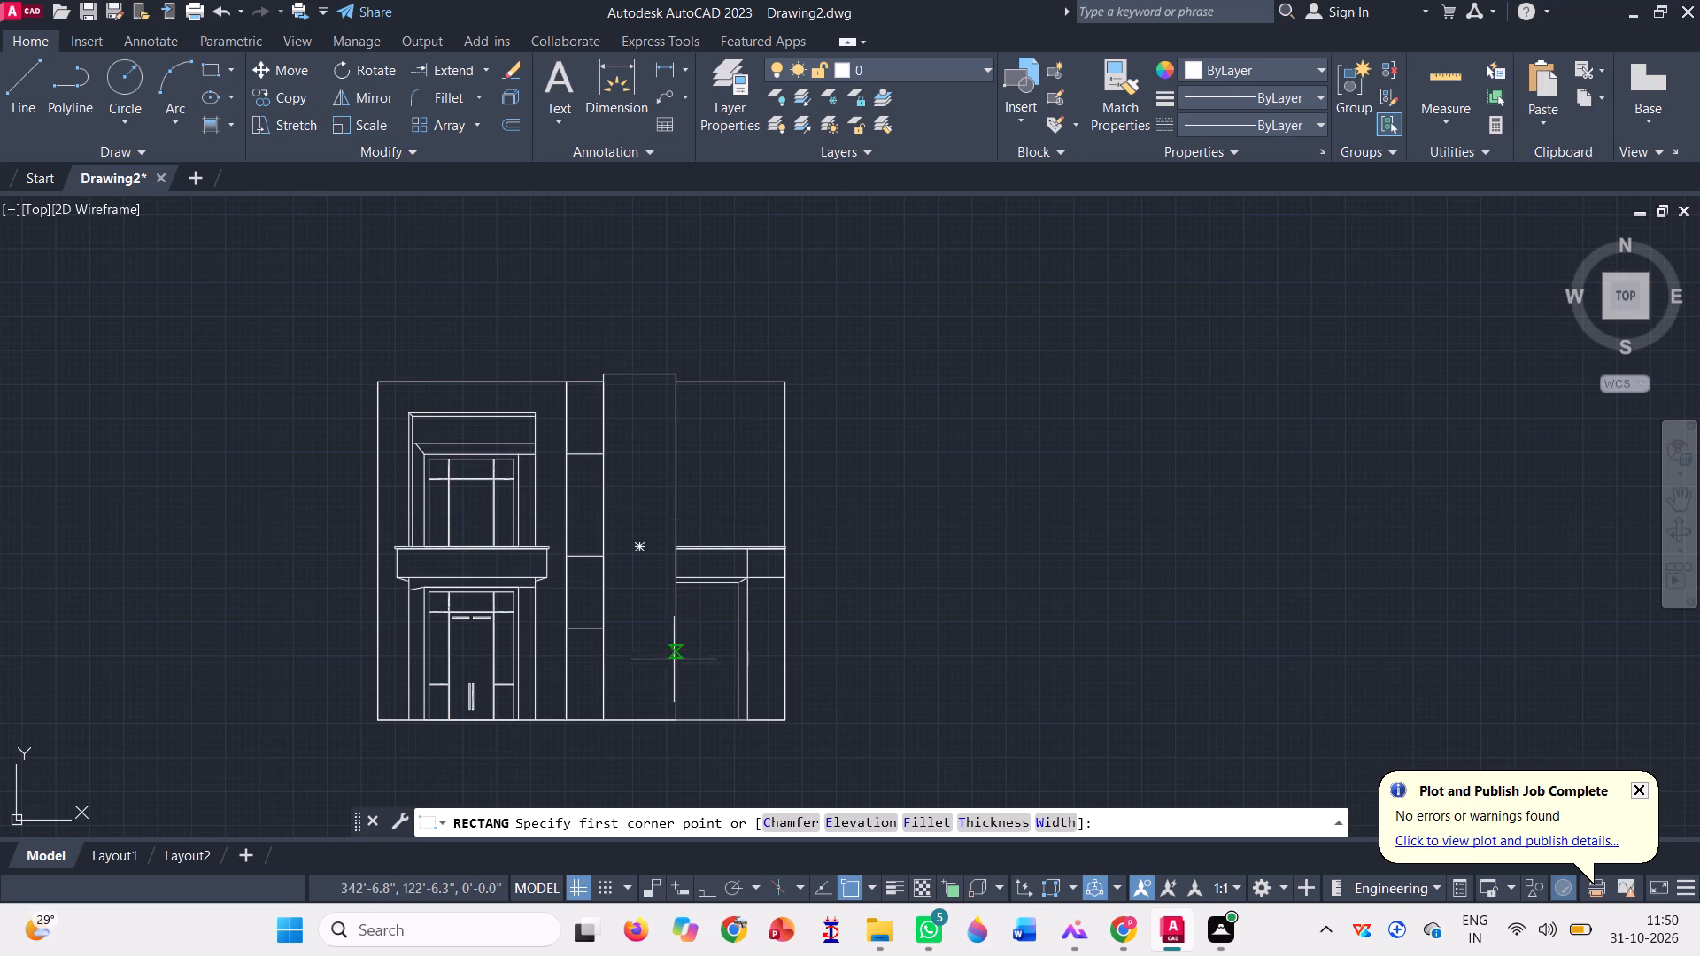
{"action": "left_click", "coordinate": [638, 716]}
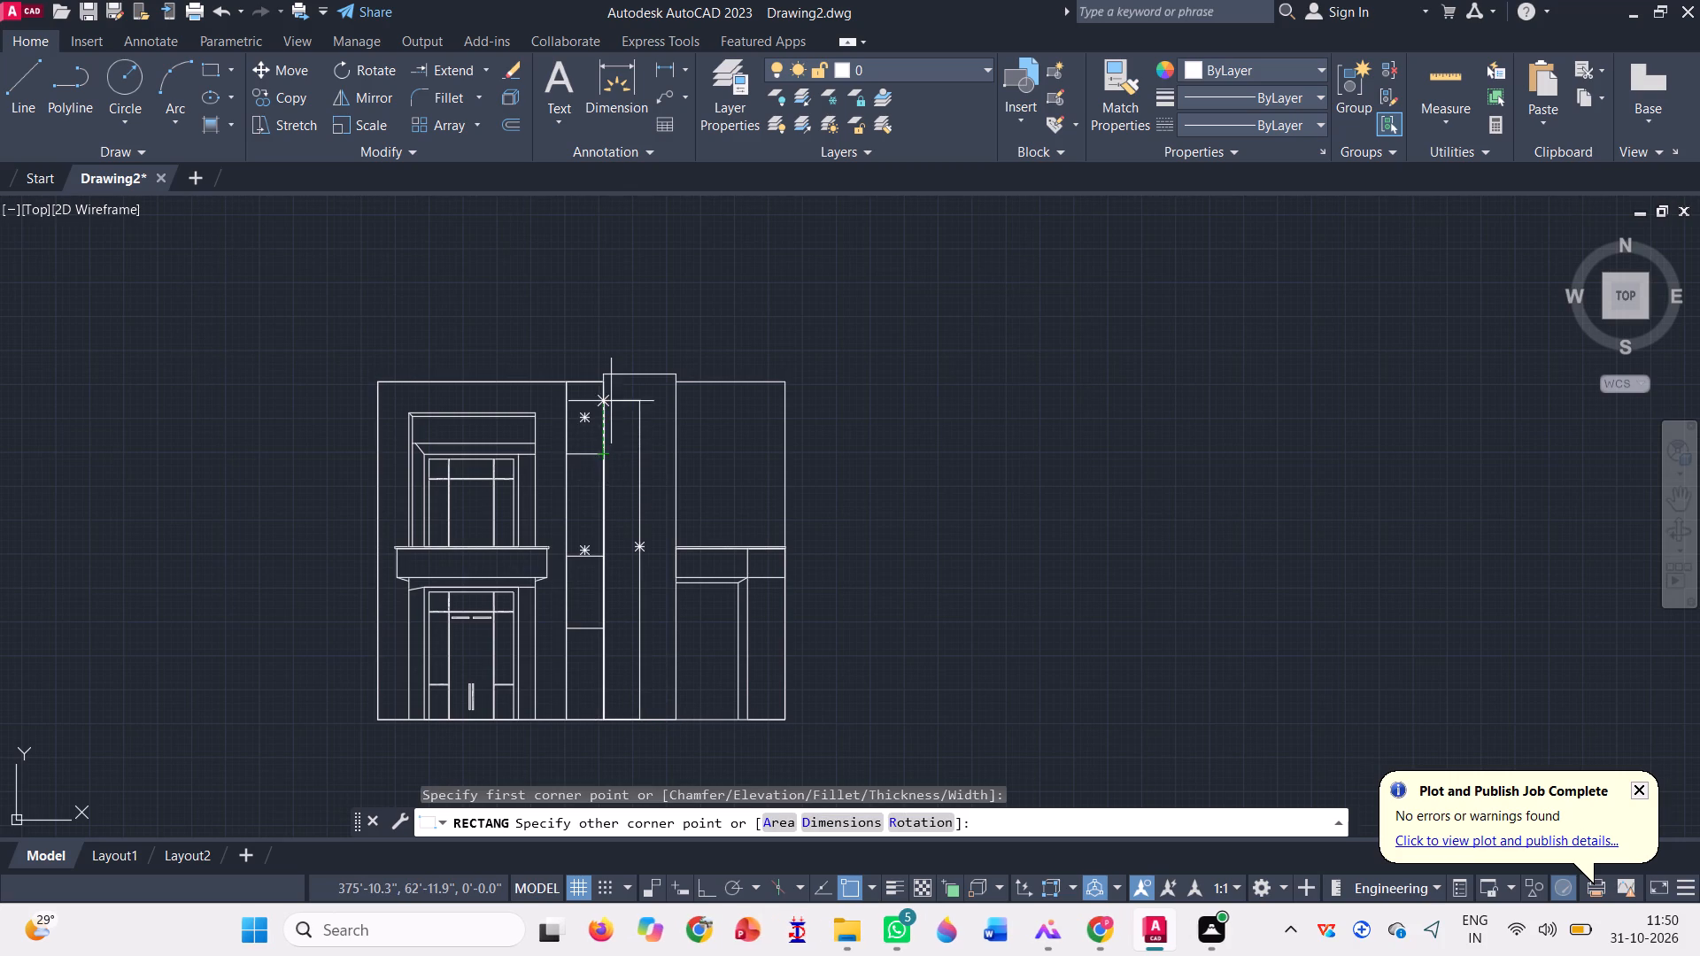
{"action": "scroll", "coordinate": [638, 369], "scroll_direction": "up", "scroll_amount": 3}
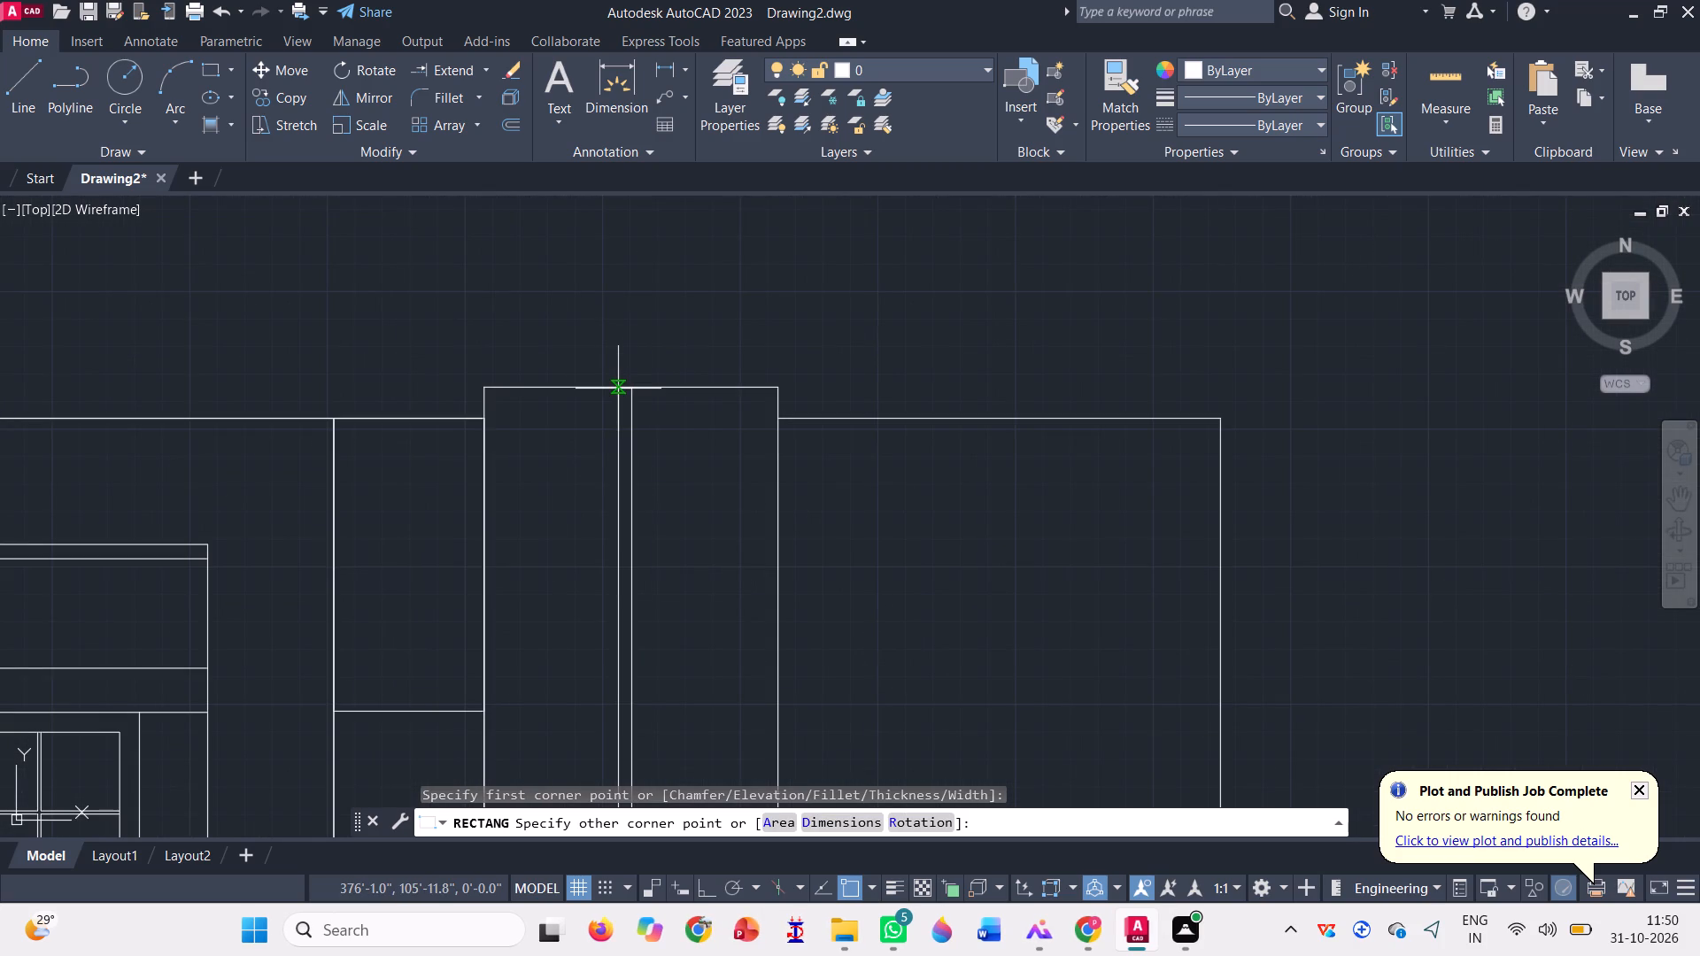
{"action": "scroll", "coordinate": [618, 389], "scroll_direction": "up", "scroll_amount": 4}
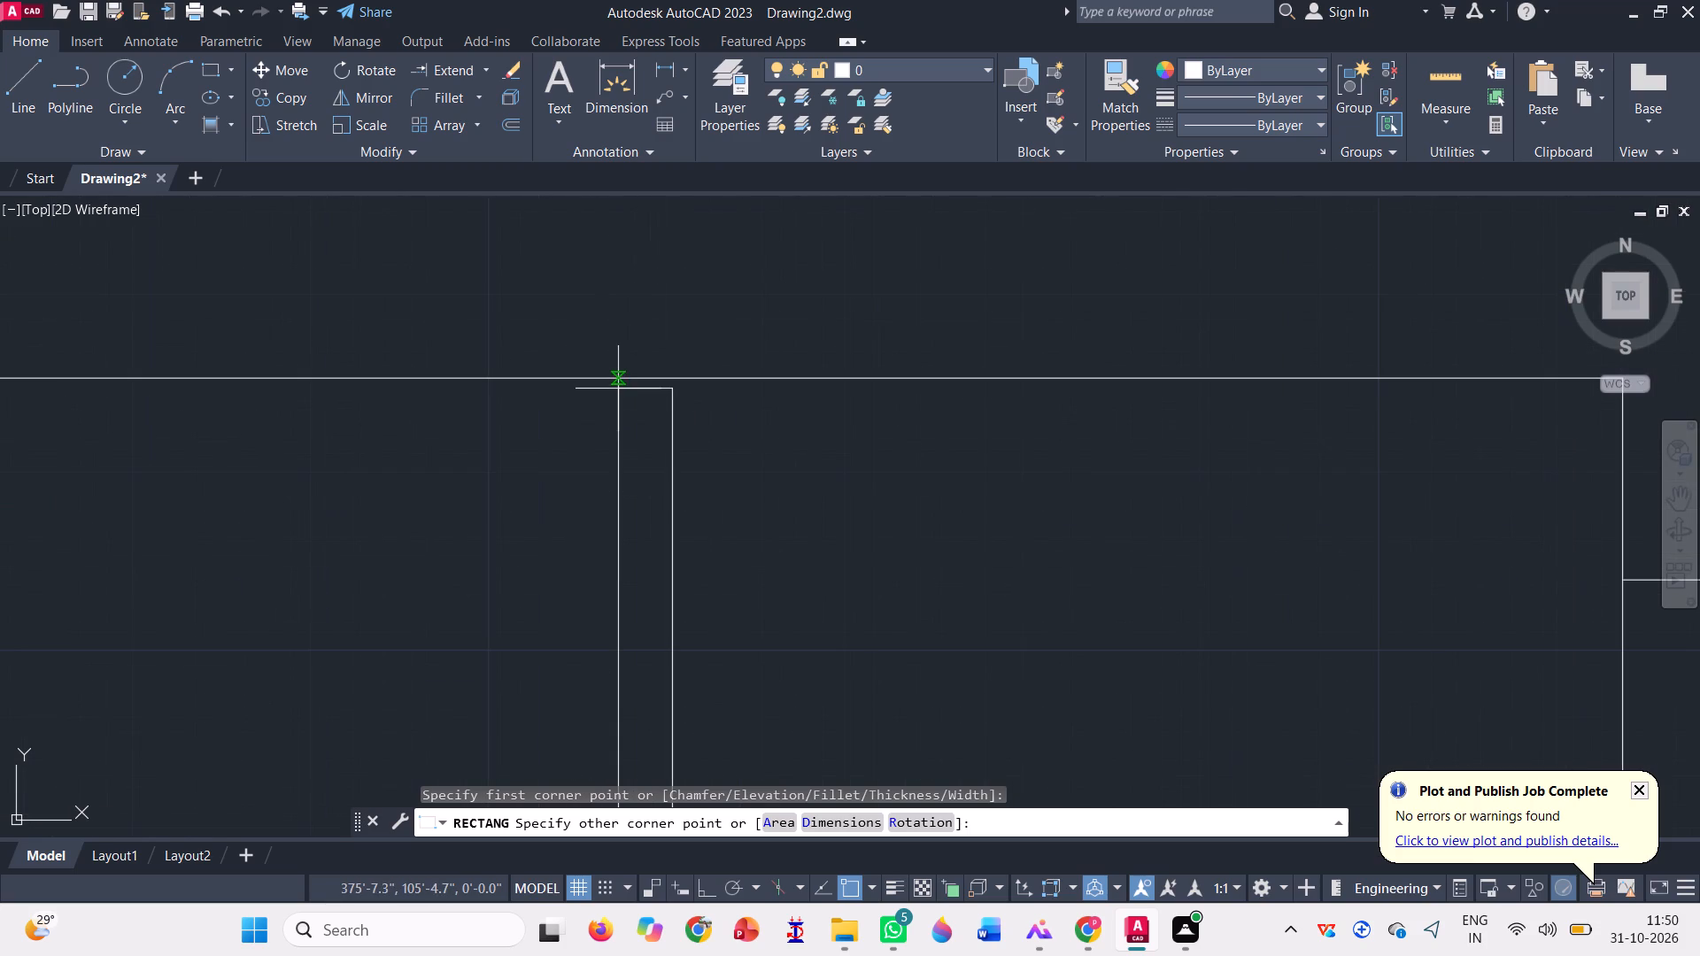
{"action": "left_click", "coordinate": [652, 382]}
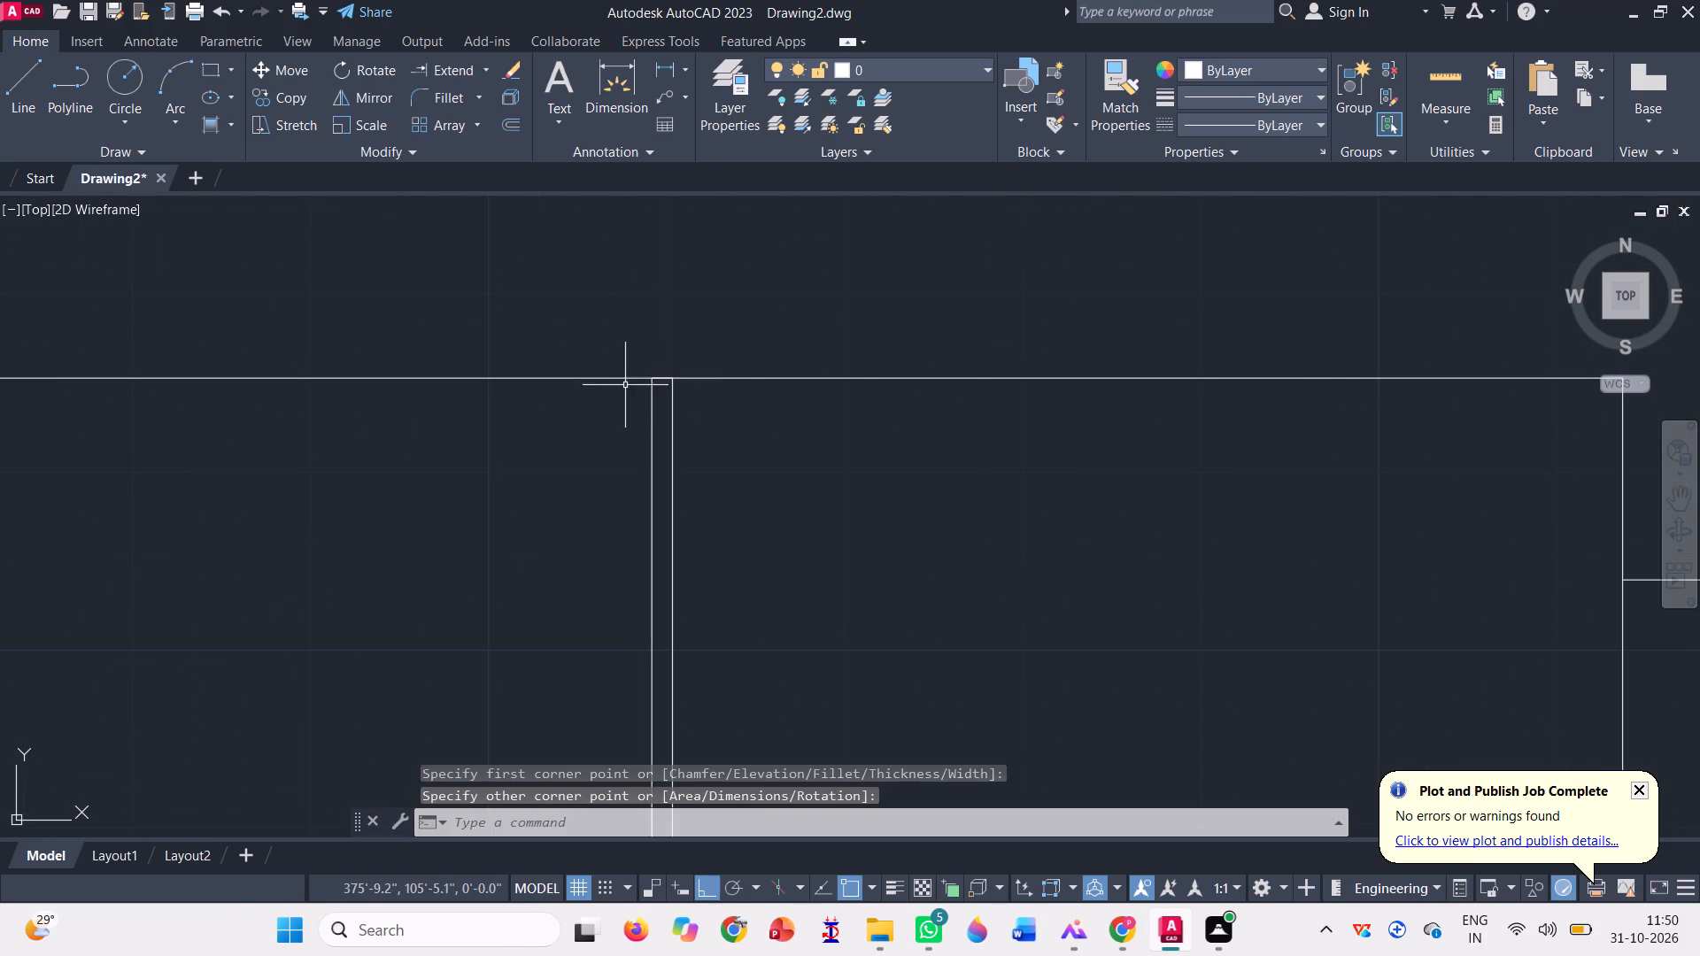
Move the thin rectangle sideways so its top midpoint lands on the tall panel's centreline.
{"action": "scroll", "coordinate": [623, 385], "scroll_direction": "down", "scroll_amount": 3}
{"action": "left_click", "coordinate": [693, 492]}
{"action": "left_click", "coordinate": [593, 443]}
{"action": "type", "text": "m"}
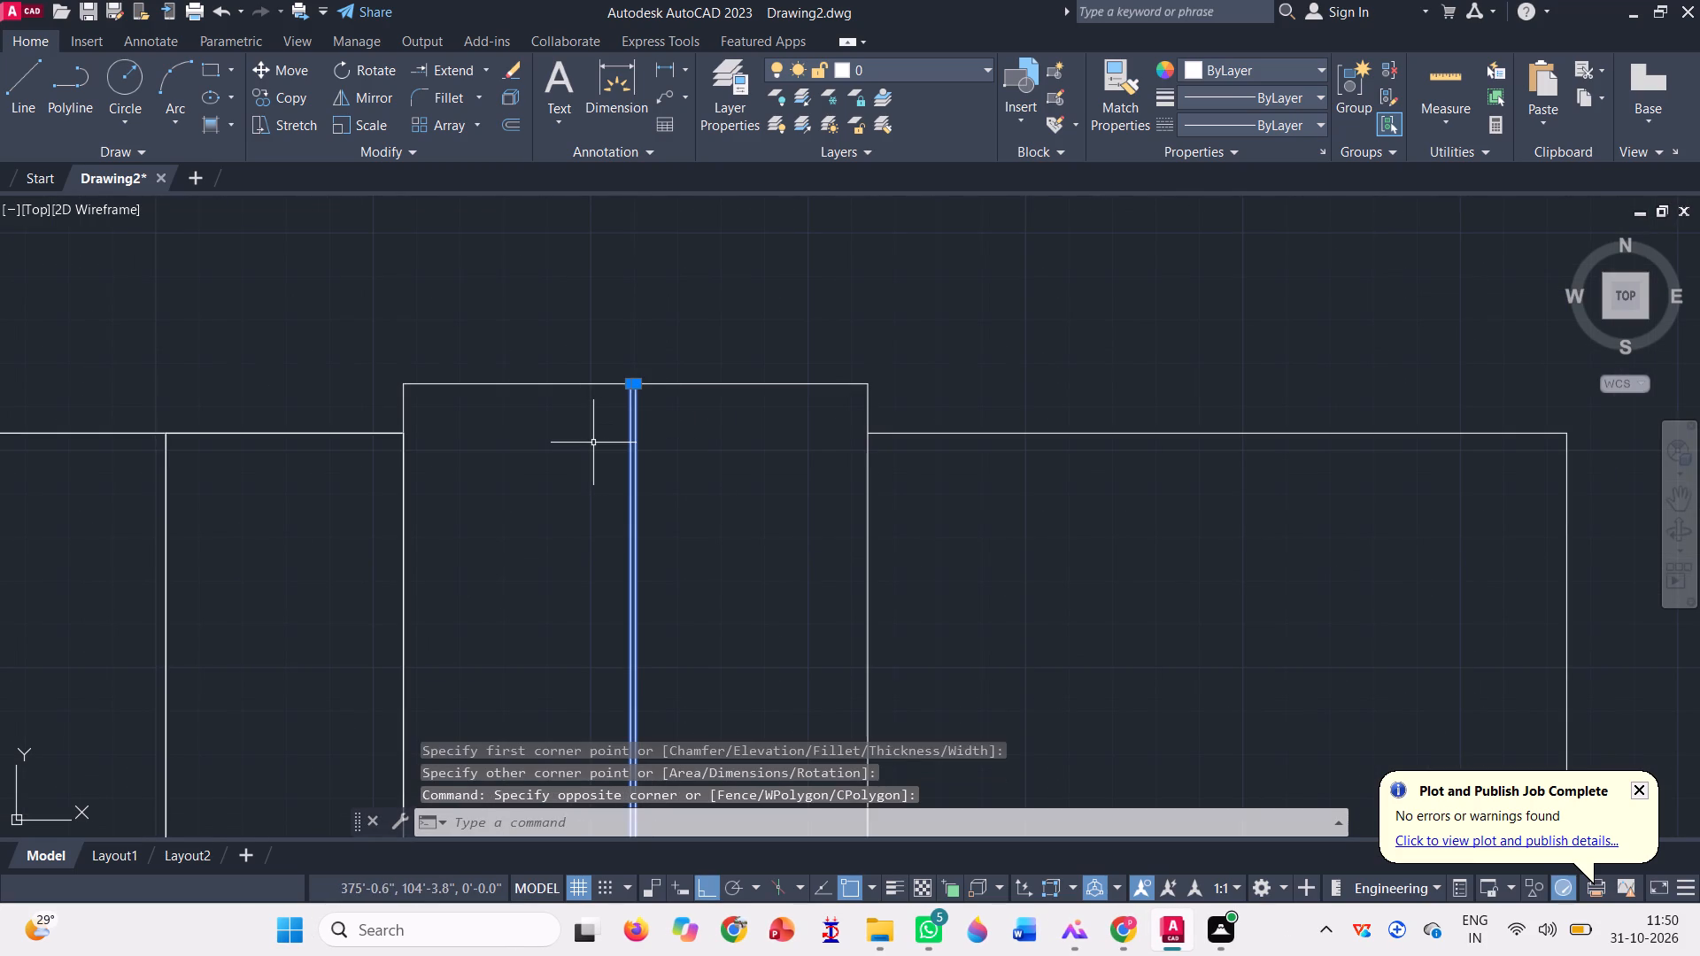
{"action": "key", "text": "space"}
{"action": "scroll", "coordinate": [649, 335], "scroll_direction": "up", "scroll_amount": 3}
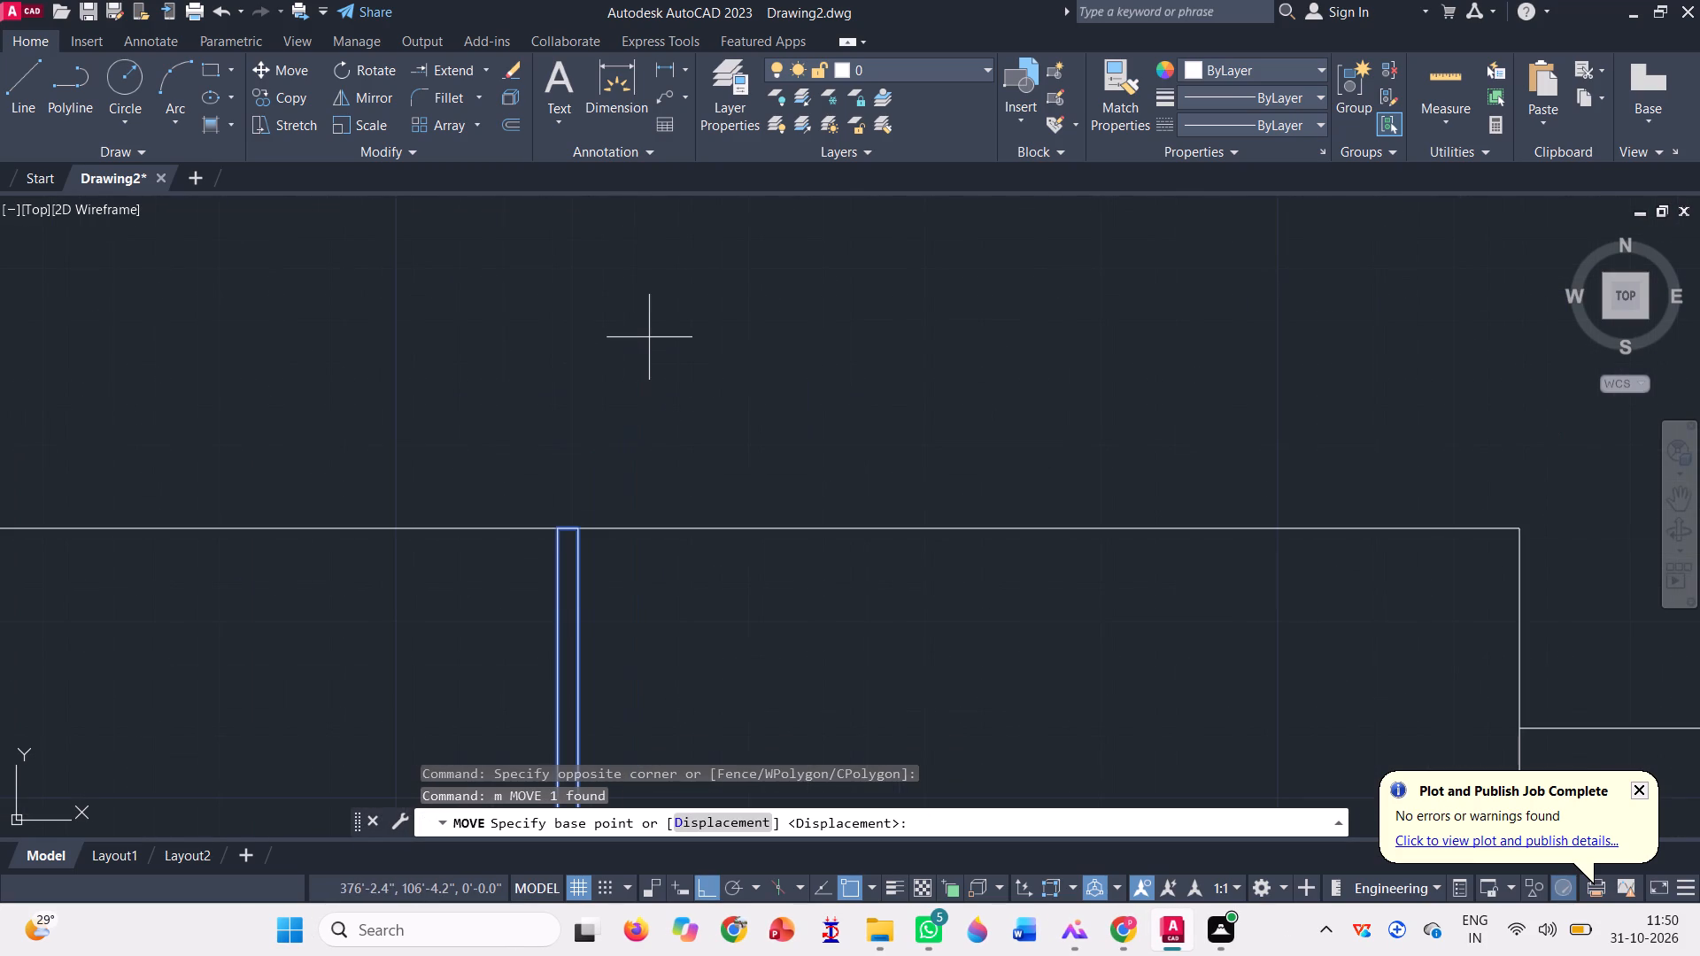
{"action": "scroll", "coordinate": [589, 531], "scroll_direction": "up", "scroll_amount": 2}
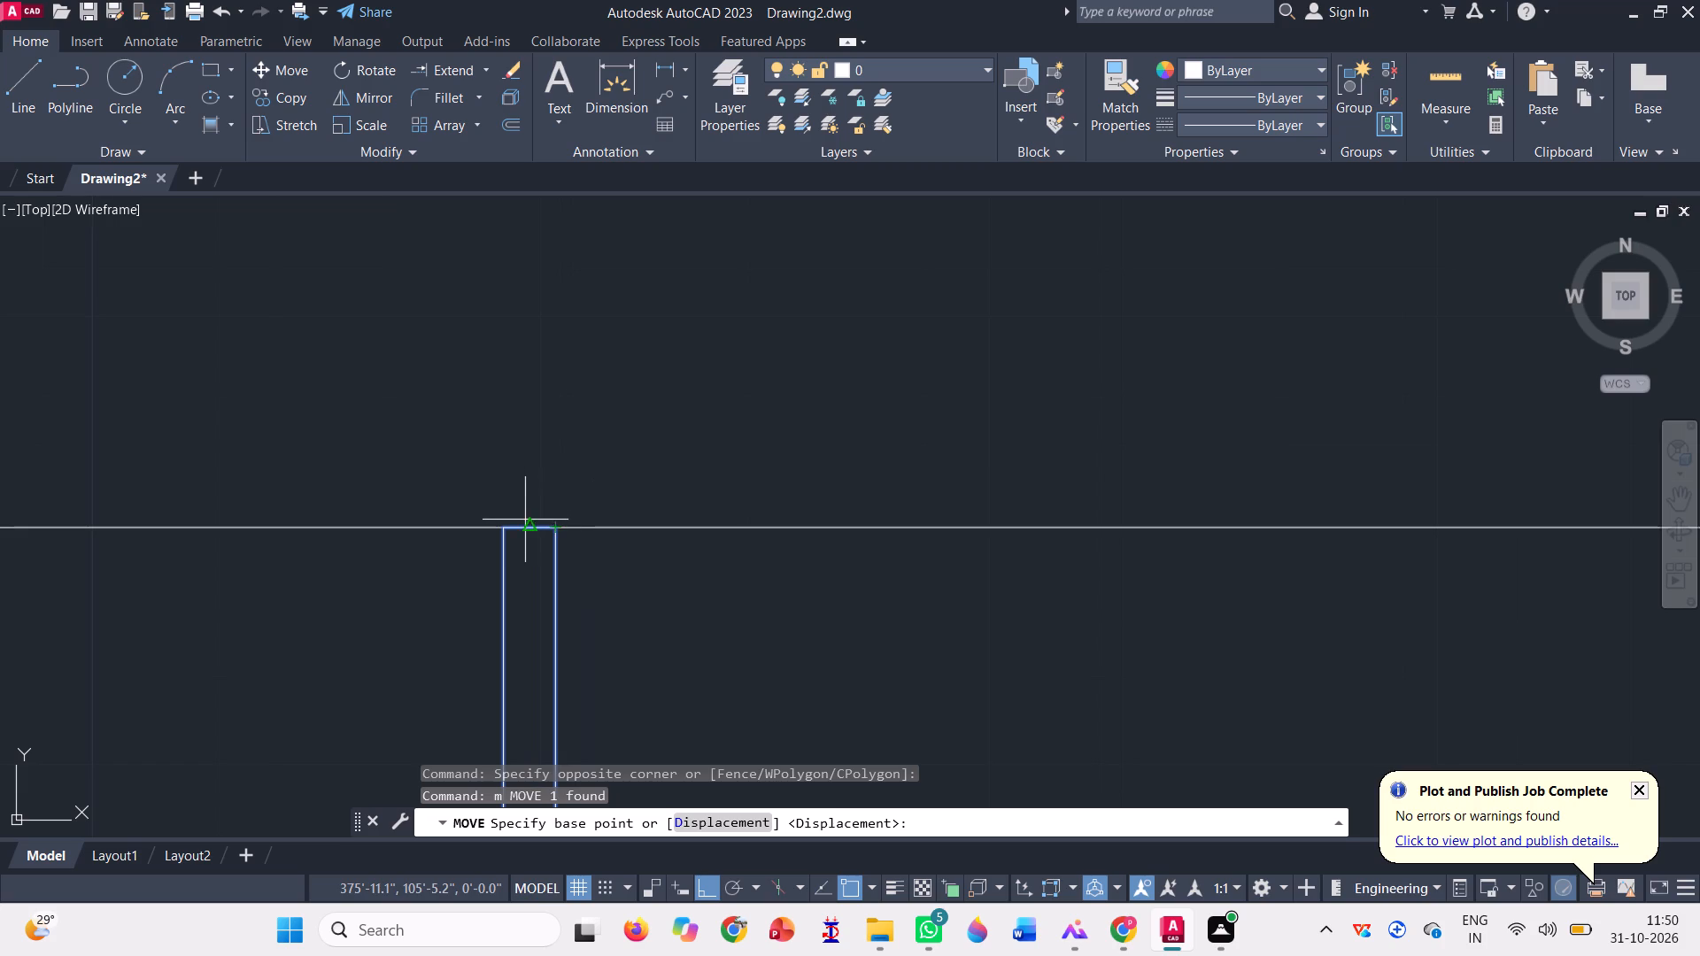
{"action": "left_click", "coordinate": [526, 524]}
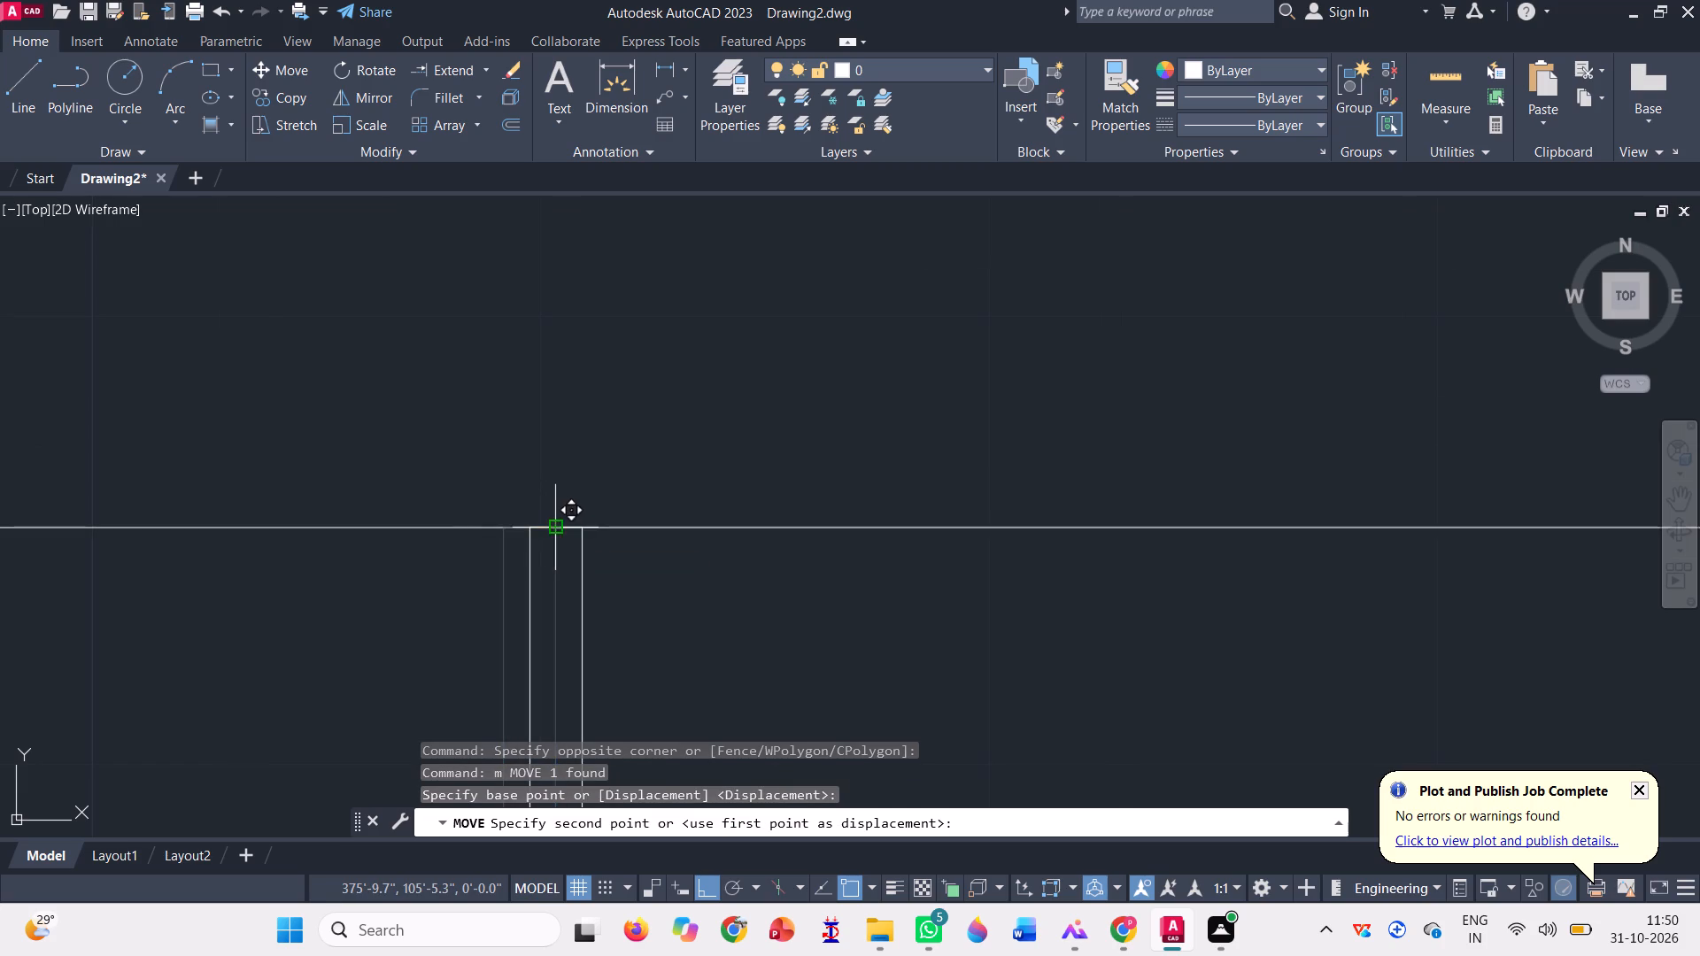
{"action": "left_click", "coordinate": [554, 527]}
{"action": "scroll", "coordinate": [539, 525], "scroll_direction": "down", "scroll_amount": 11}
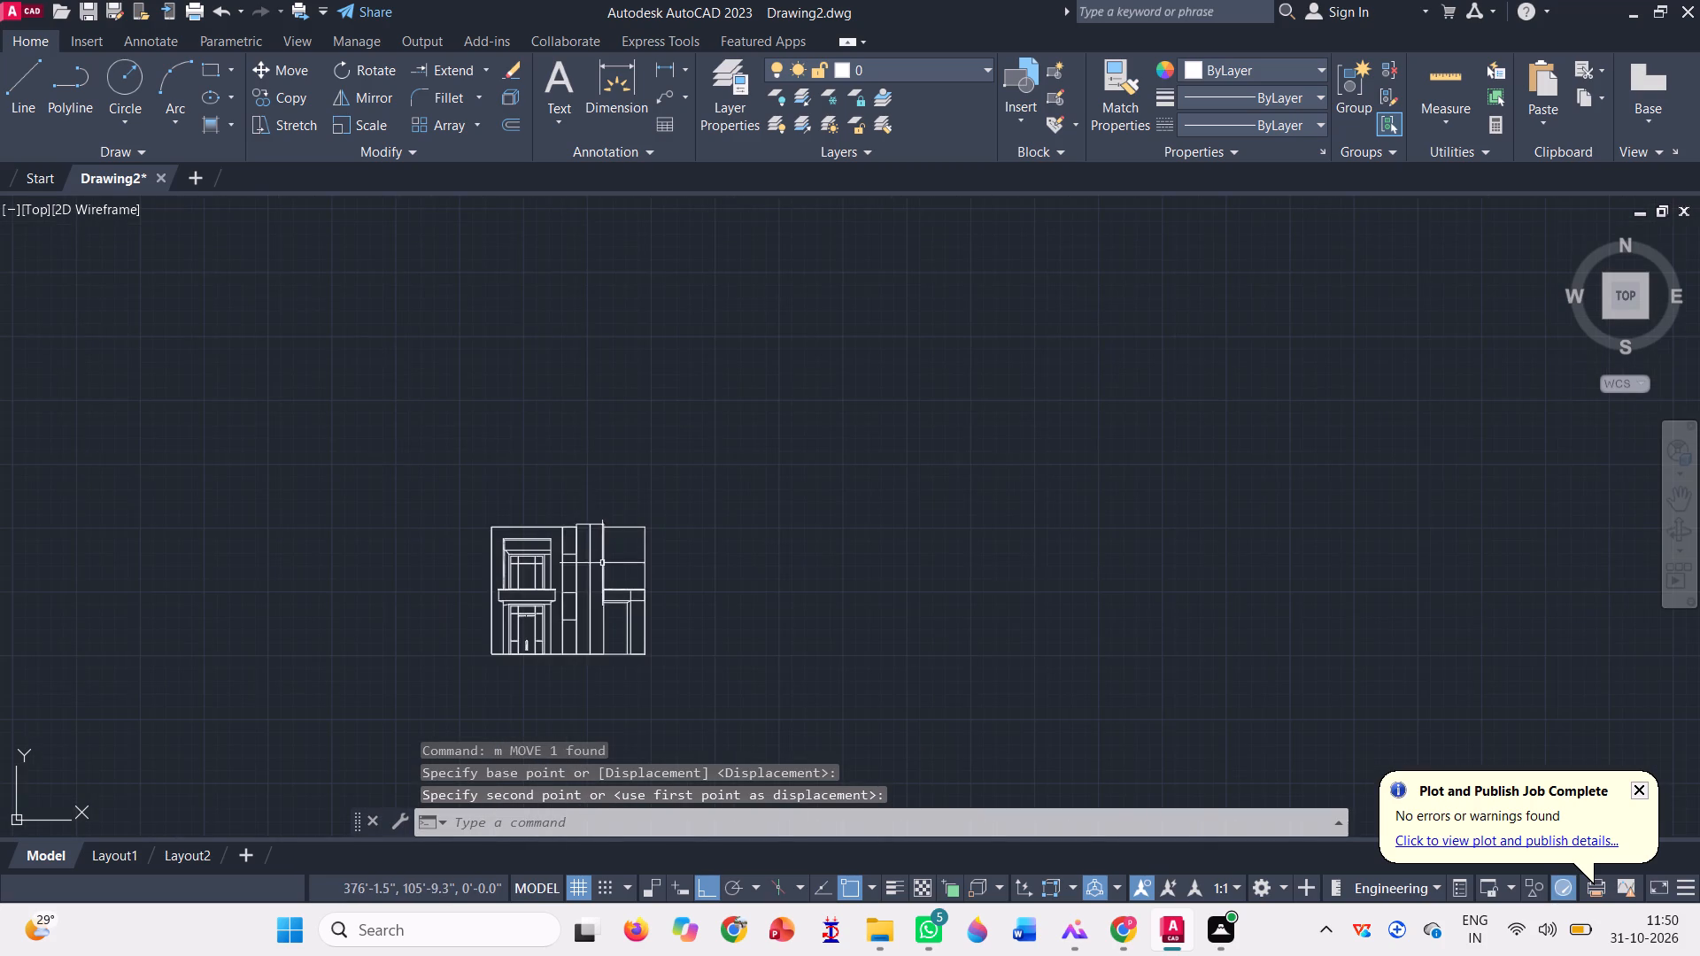
Draw a horizontal line about 4'-9" long across the thin central strip in the upper part of the tall panel.
{"action": "scroll", "coordinate": [602, 564], "scroll_direction": "up", "scroll_amount": 3}
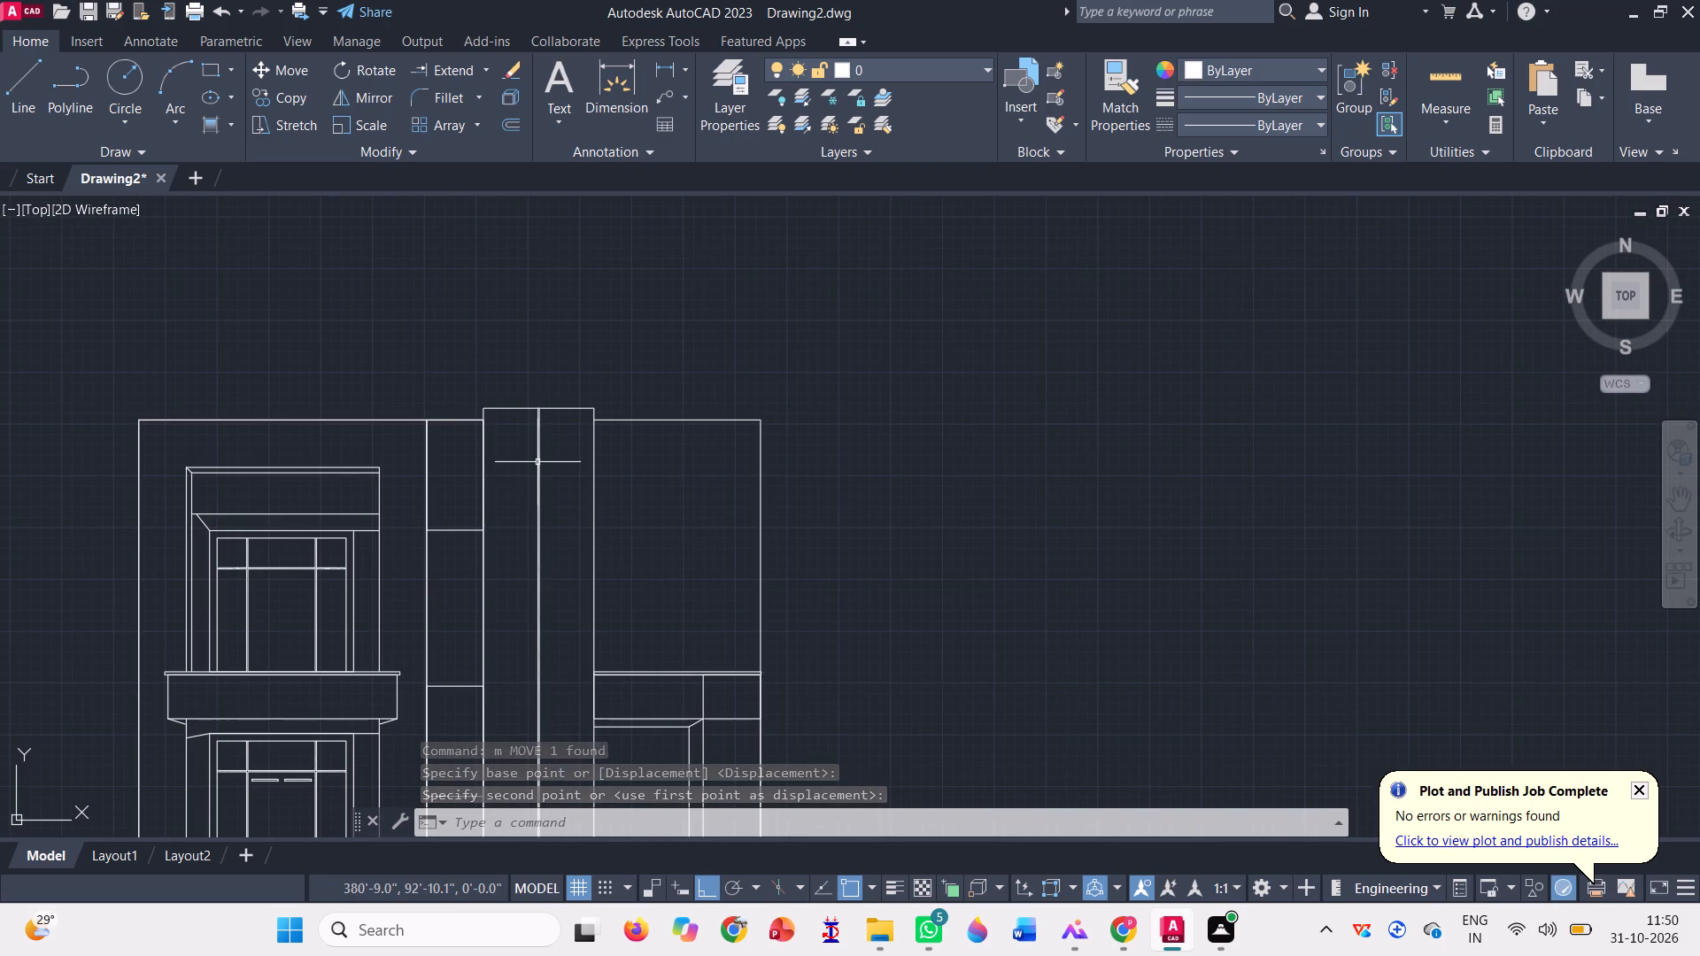
{"action": "left_click", "coordinate": [30, 80]}
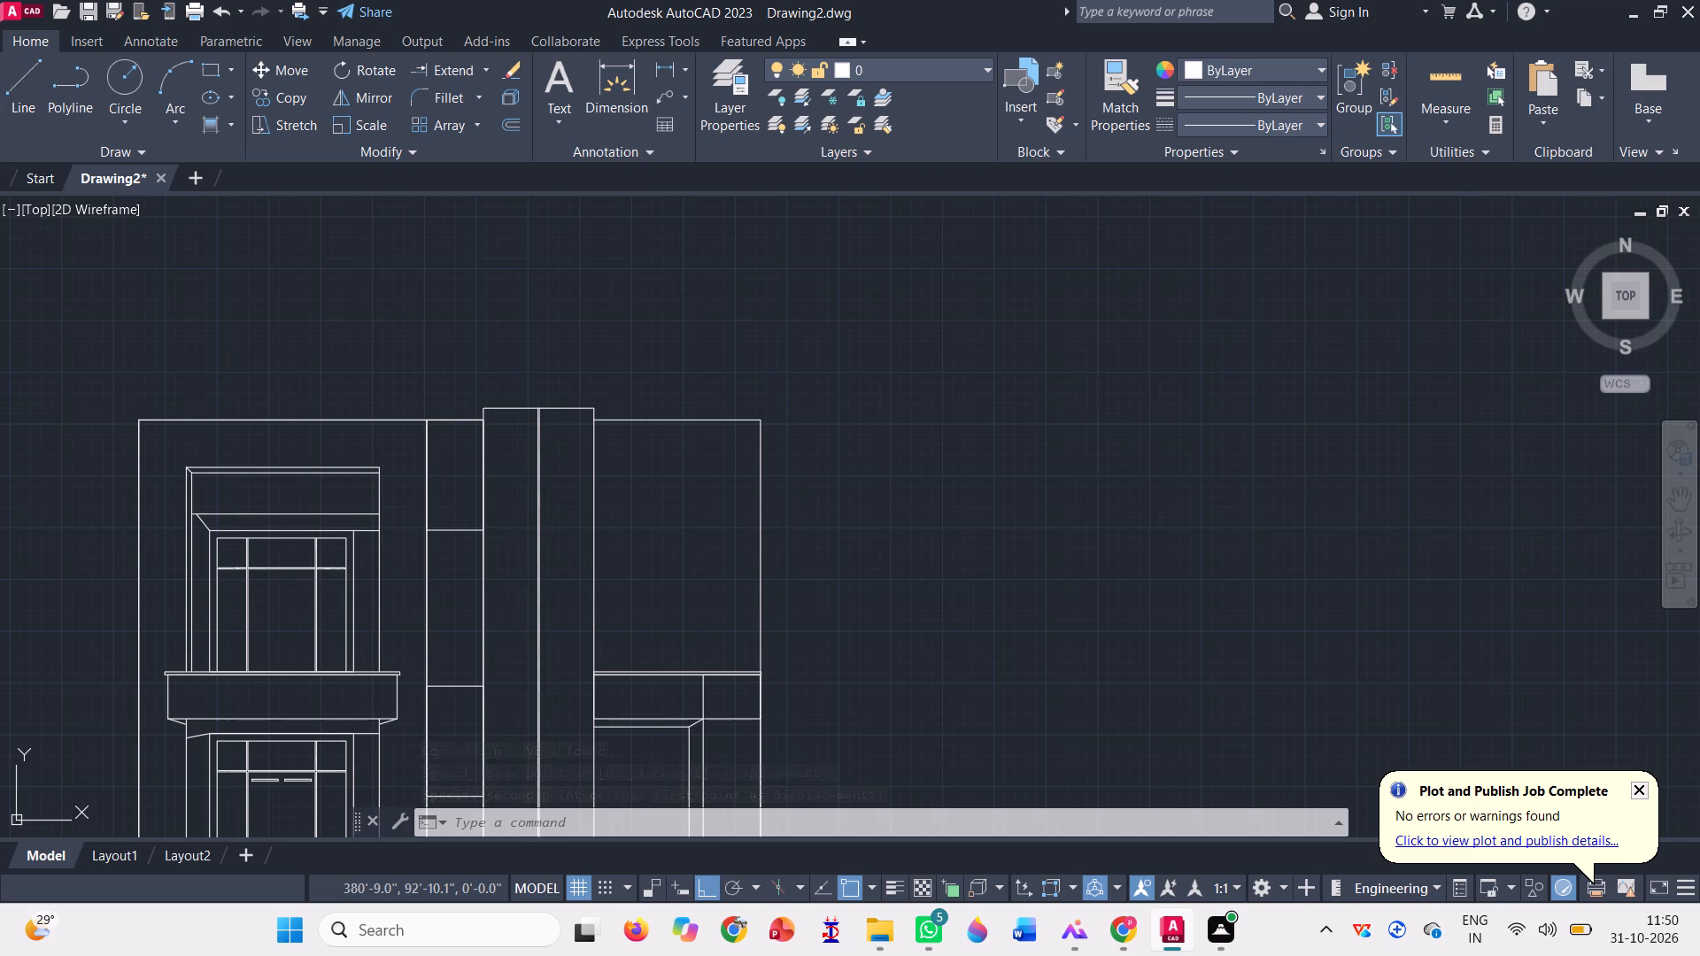
{"action": "scroll", "coordinate": [491, 499], "scroll_direction": "up", "scroll_amount": 1}
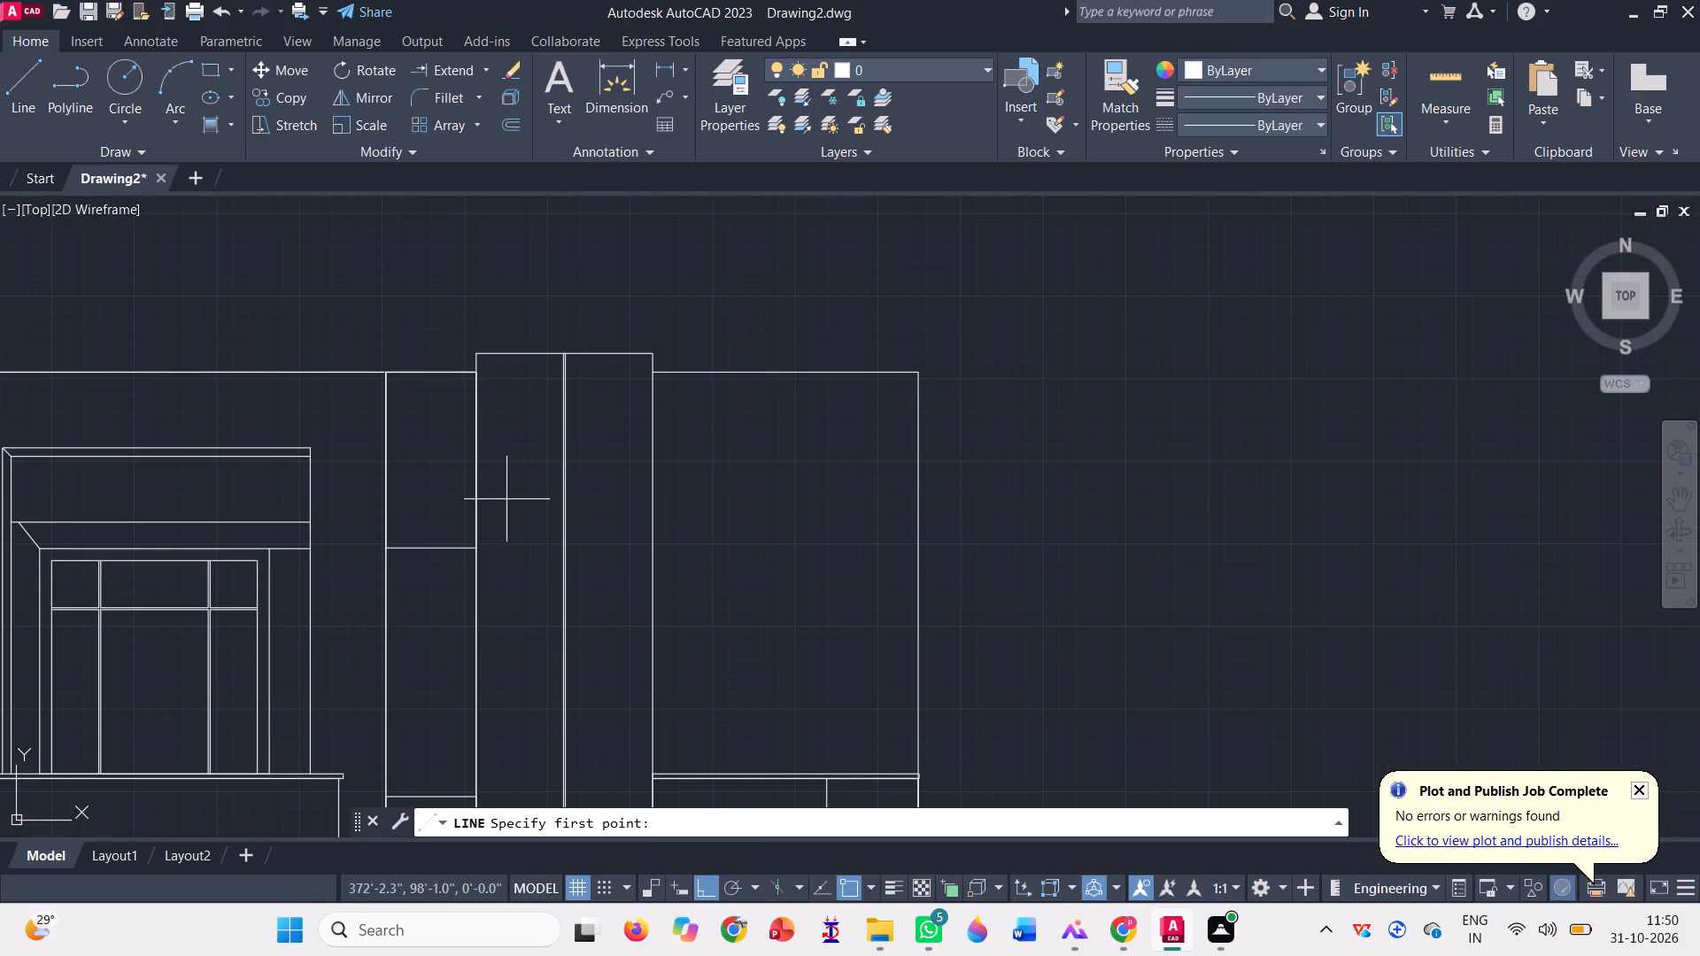
{"action": "left_click", "coordinate": [509, 497]}
{"action": "left_click", "coordinate": [603, 503]}
{"action": "scroll", "coordinate": [537, 463], "scroll_direction": "down", "scroll_amount": 1}
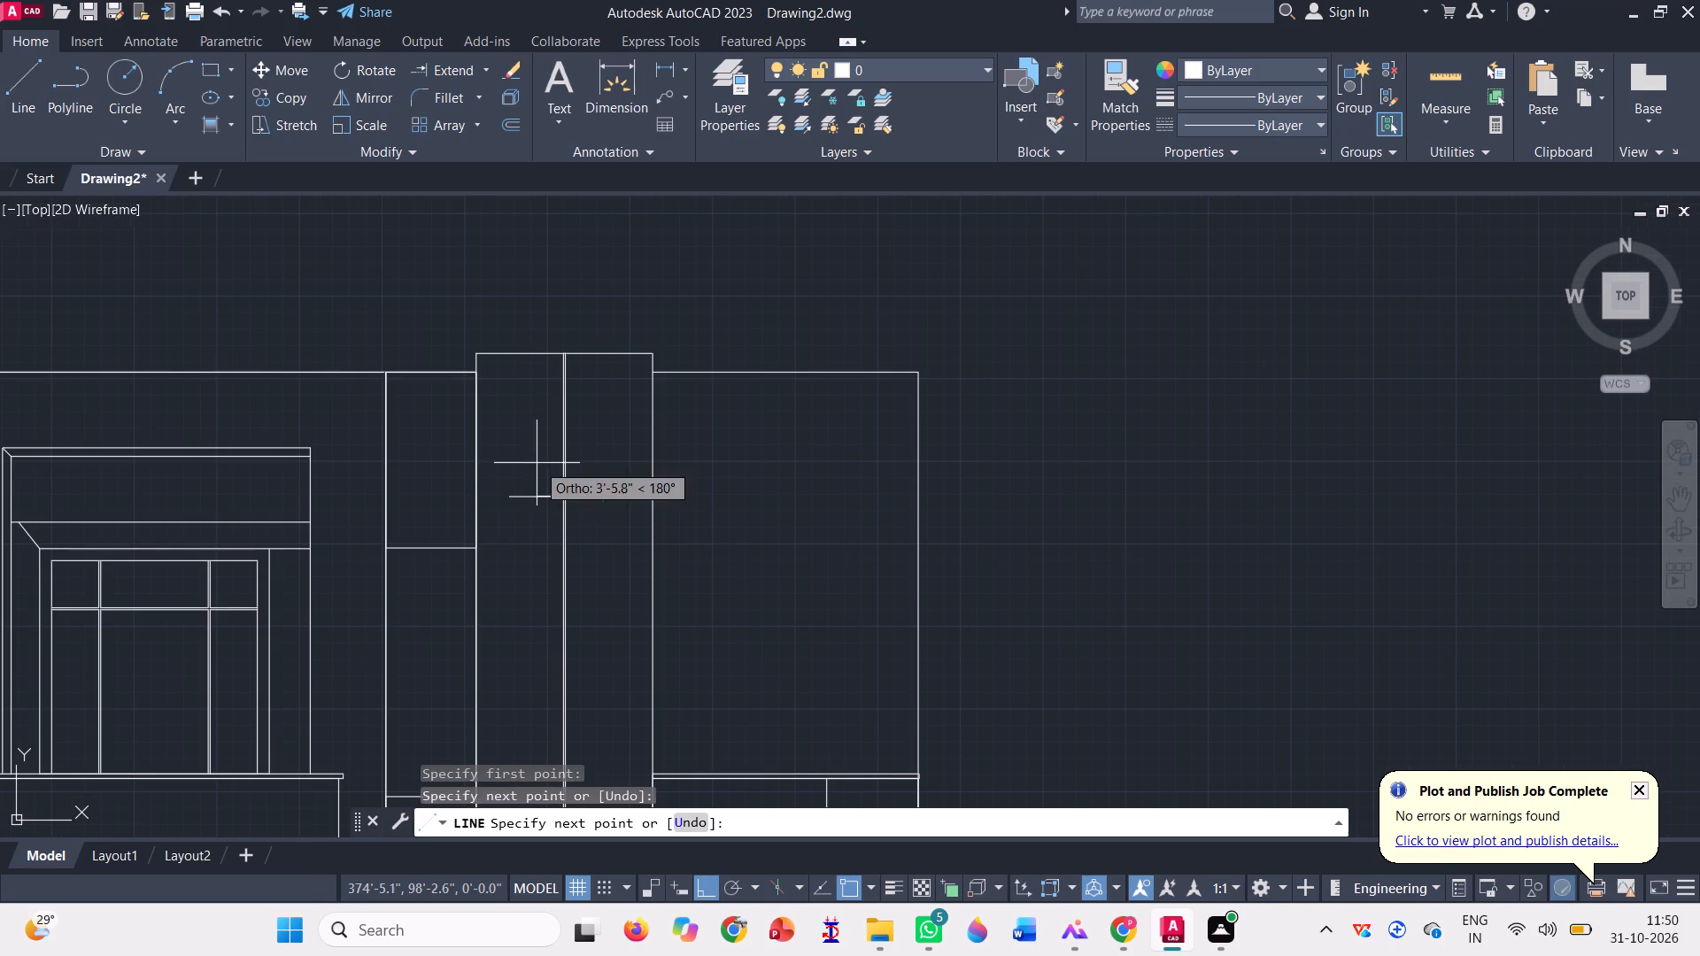
{"action": "scroll", "coordinate": [550, 418], "scroll_direction": "down", "scroll_amount": 1}
{"action": "key", "text": "Escape"}
Move the short horizontal line straight up about 4'-3" towards the tall panel's top edge.
{"action": "scroll", "coordinate": [563, 460], "scroll_direction": "up", "scroll_amount": 3}
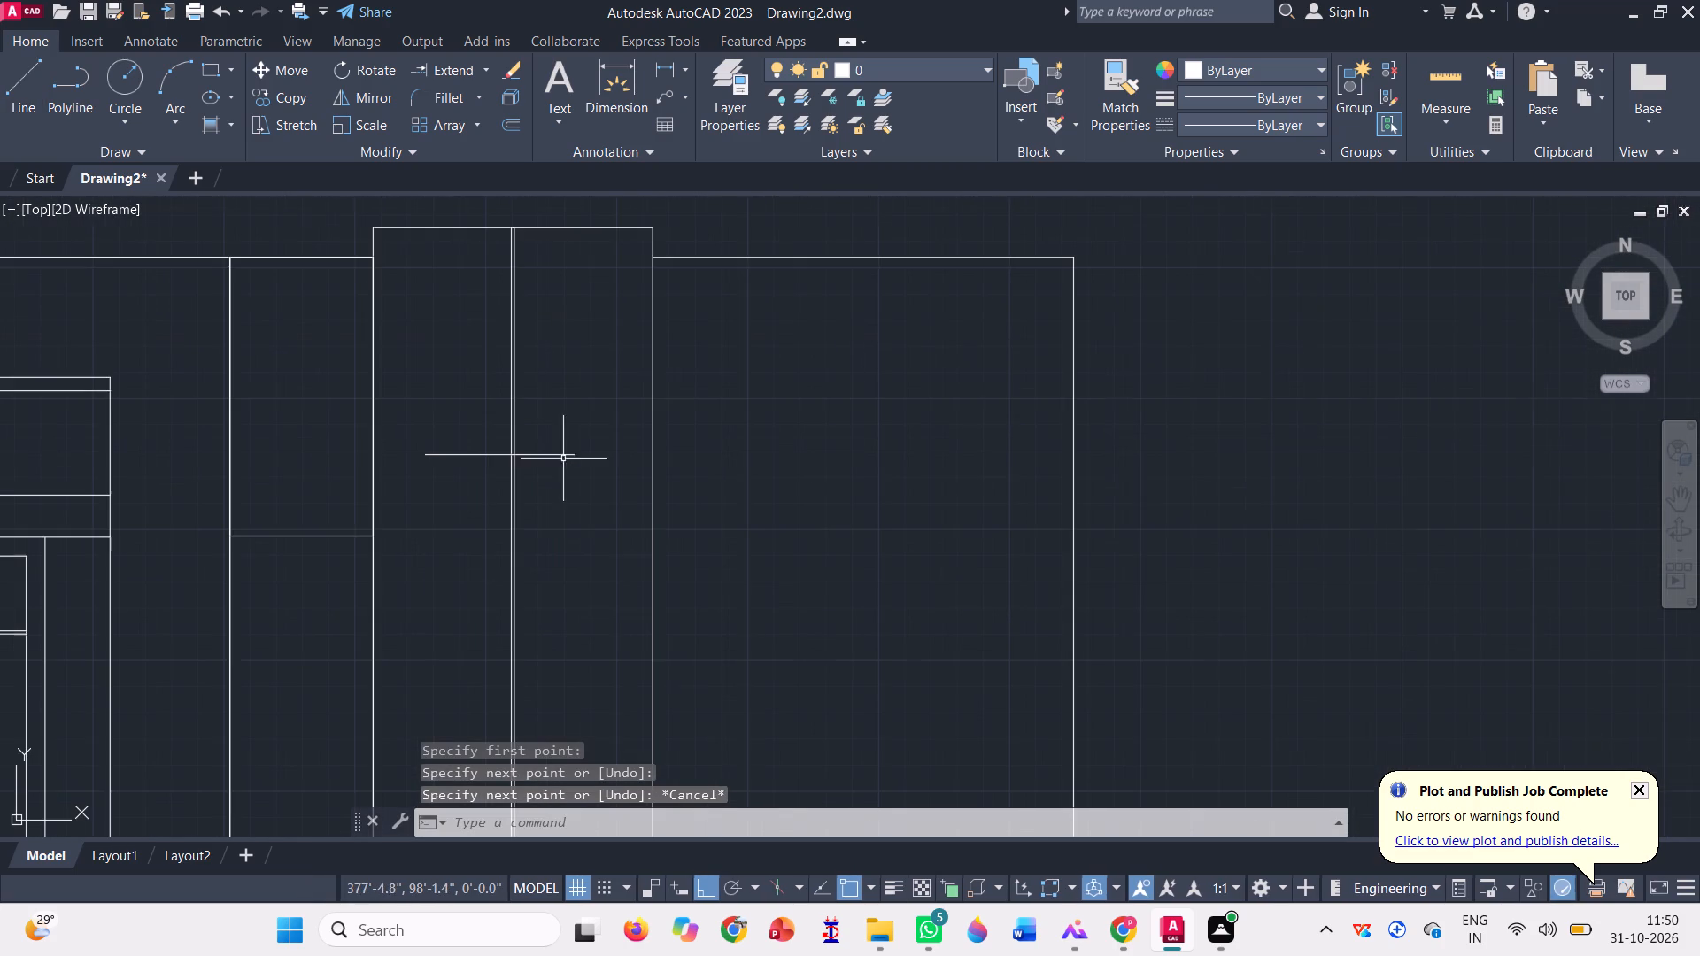
{"action": "left_click", "coordinate": [568, 461]}
{"action": "left_click", "coordinate": [558, 444]}
{"action": "type", "text": "m"}
{"action": "key", "text": "space"}
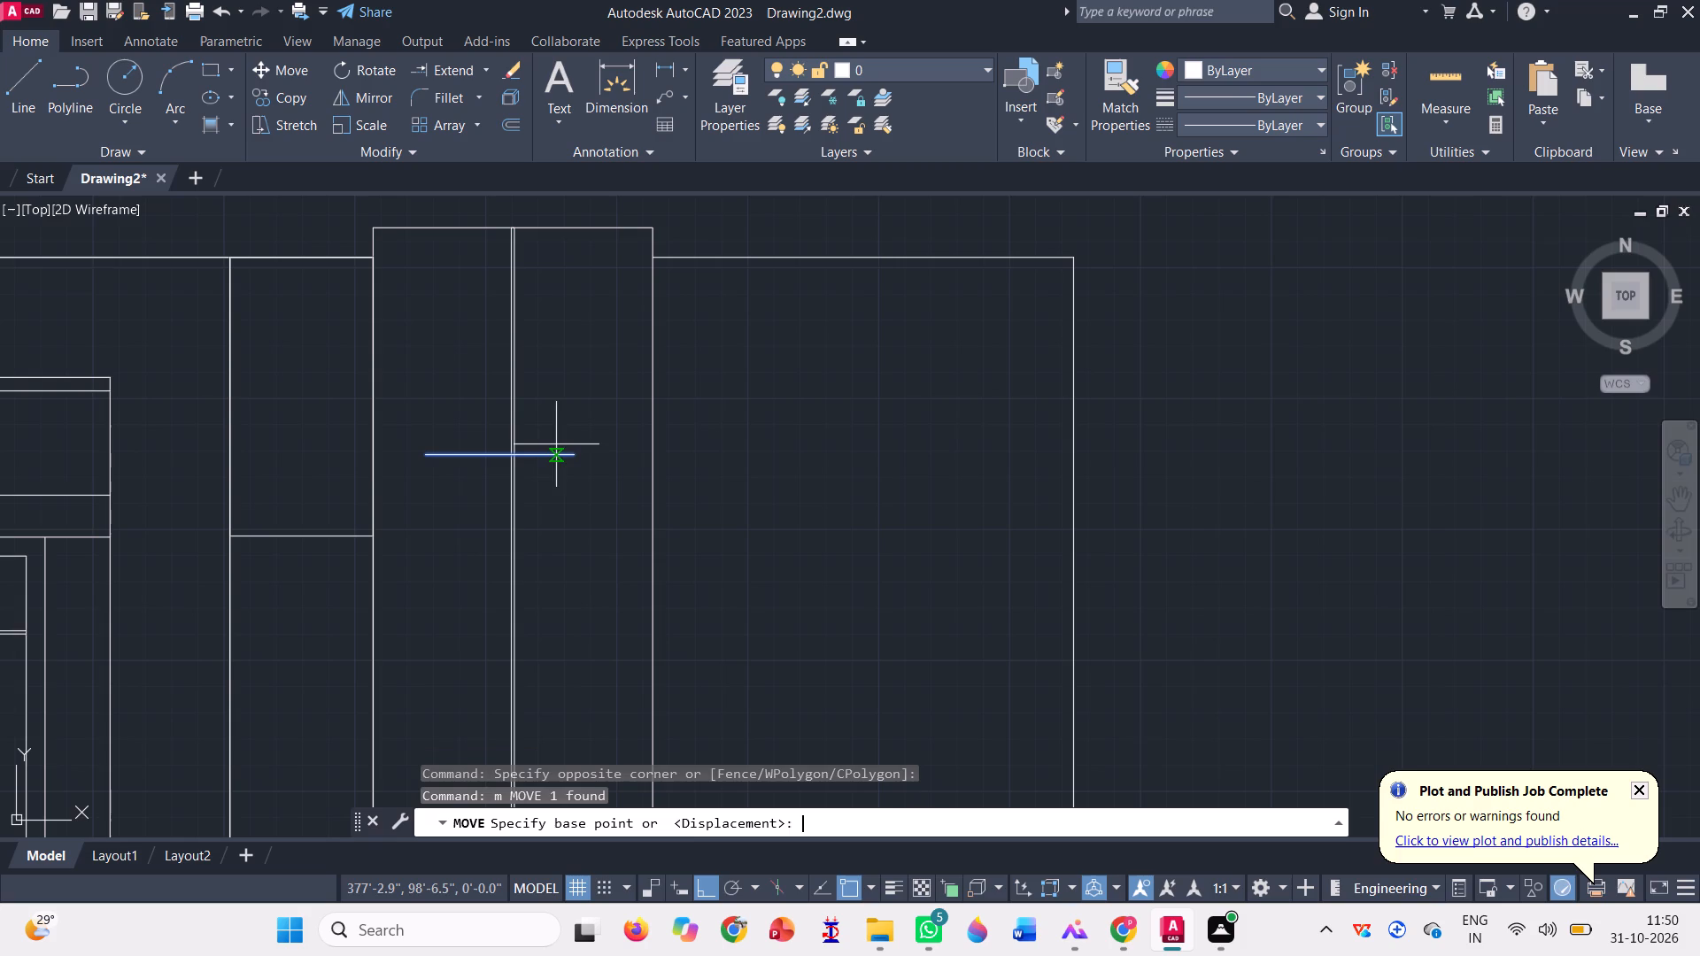
{"action": "left_click", "coordinate": [576, 451]}
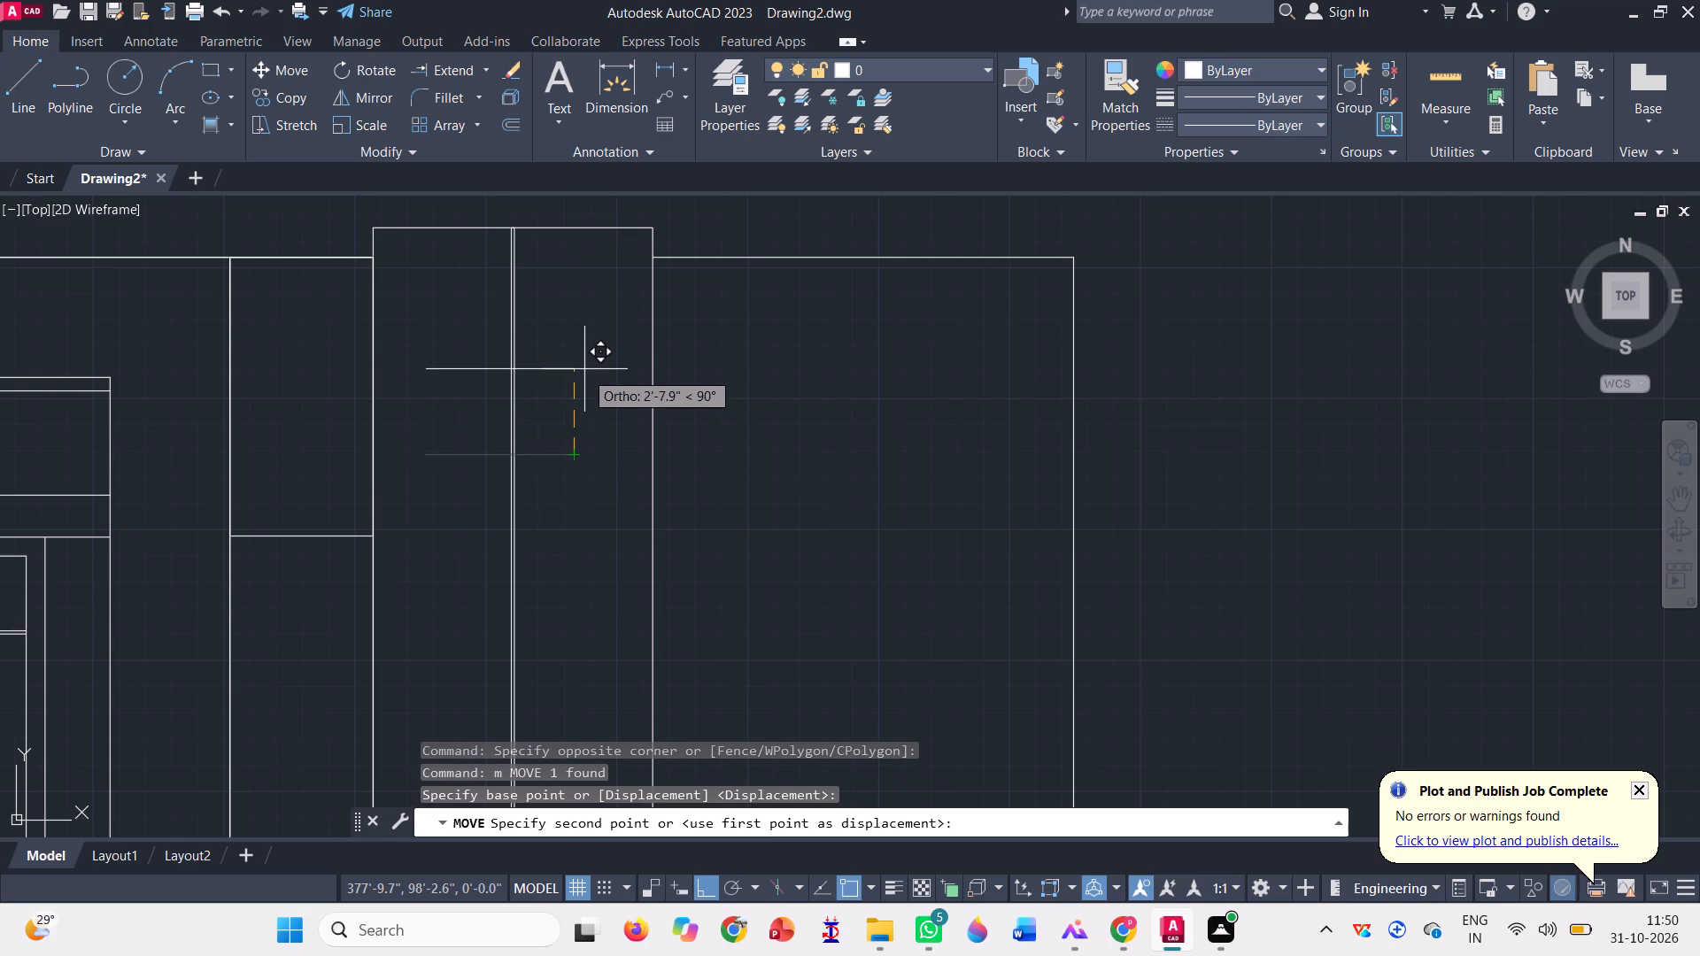
{"action": "left_click", "coordinate": [580, 319]}
Copy the short horizontal line about 36'-6" straight down, near the base of the tall panel.
{"action": "left_click", "coordinate": [551, 349]}
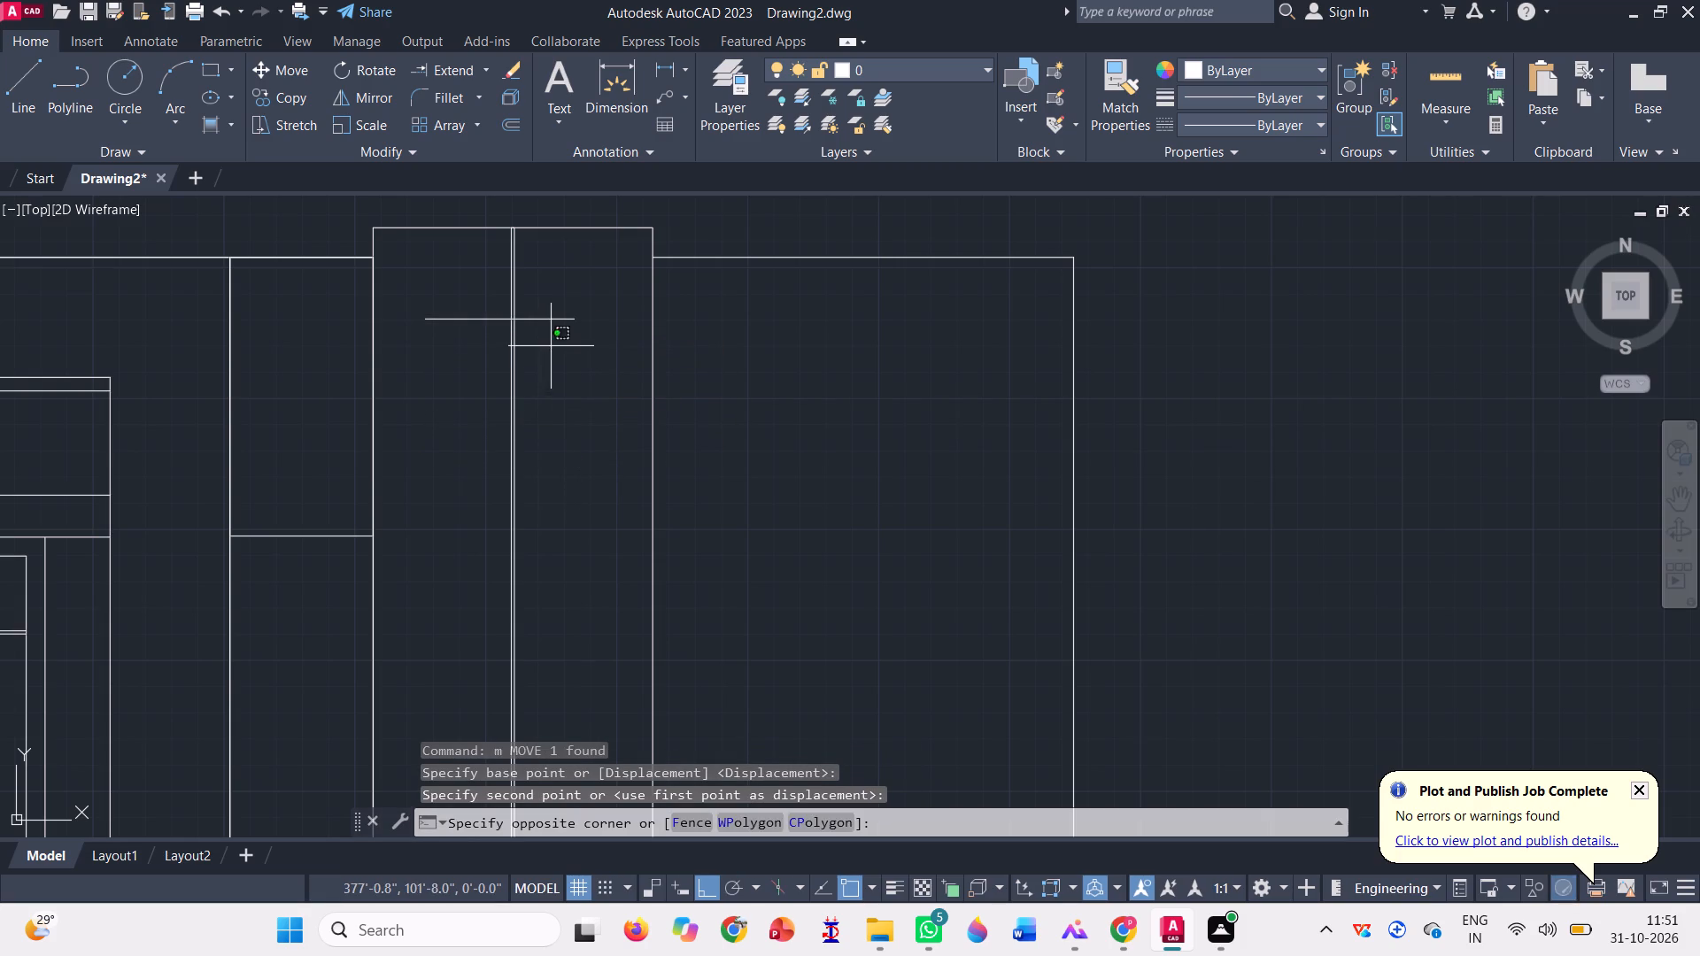
{"action": "left_click", "coordinate": [537, 292]}
{"action": "type", "text": "co"}
{"action": "key", "text": "space"}
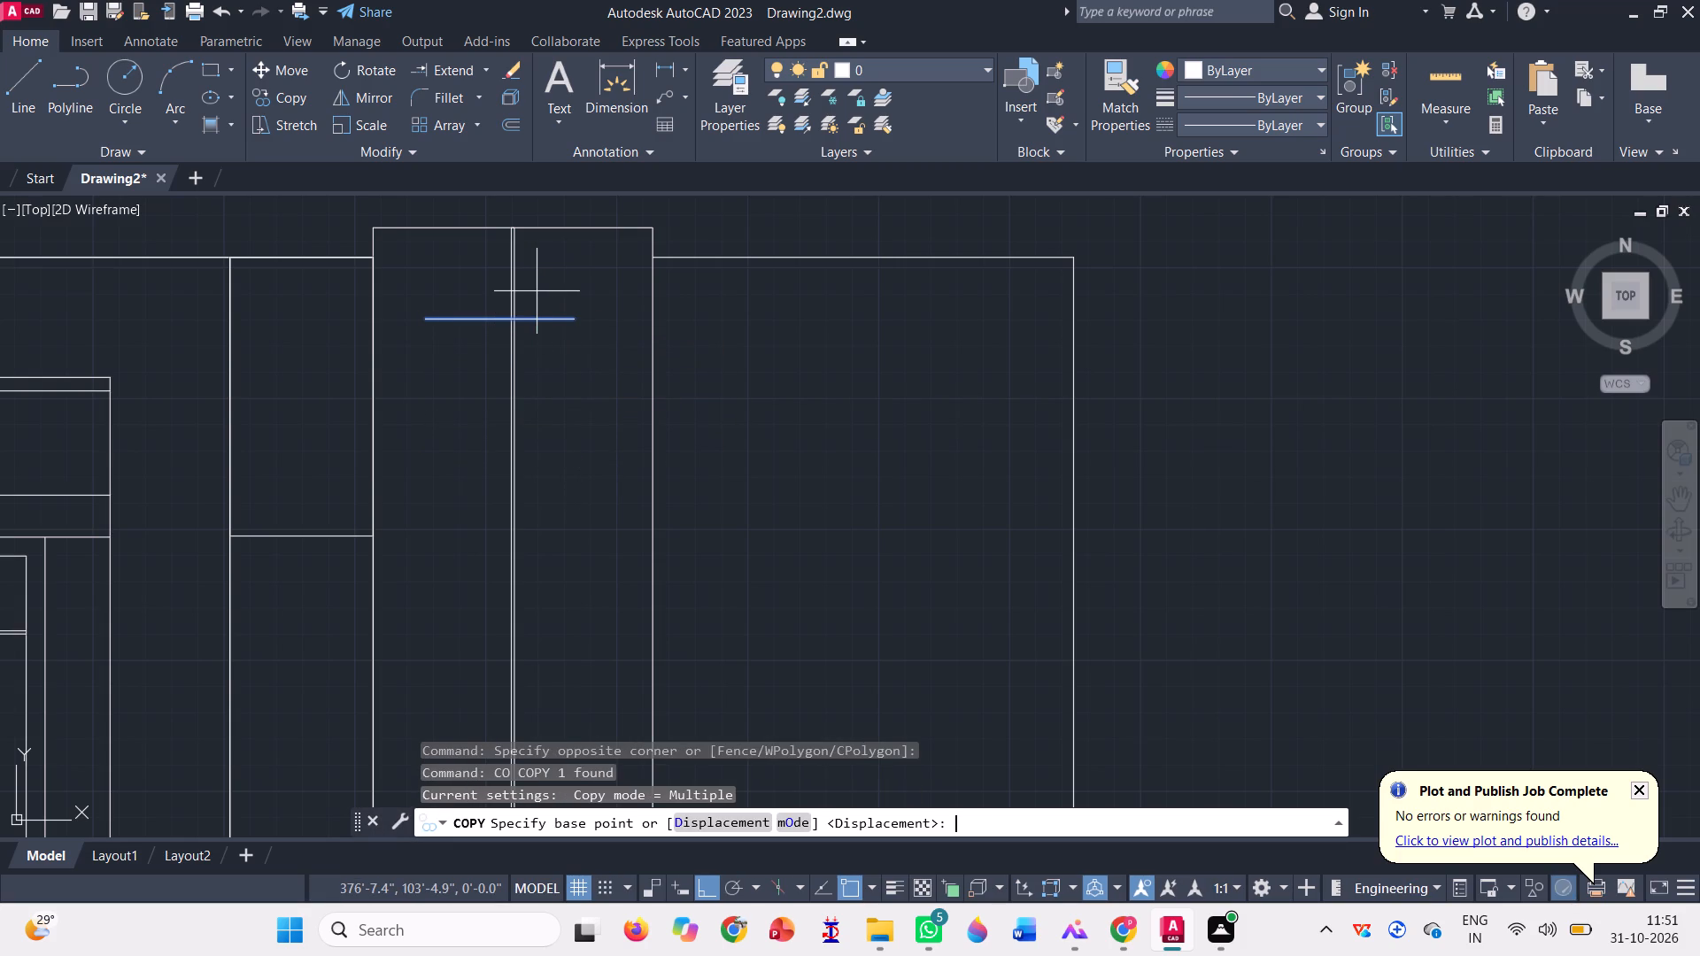
{"action": "left_click", "coordinate": [572, 320]}
{"action": "scroll", "coordinate": [572, 320], "scroll_direction": "down", "scroll_amount": 3}
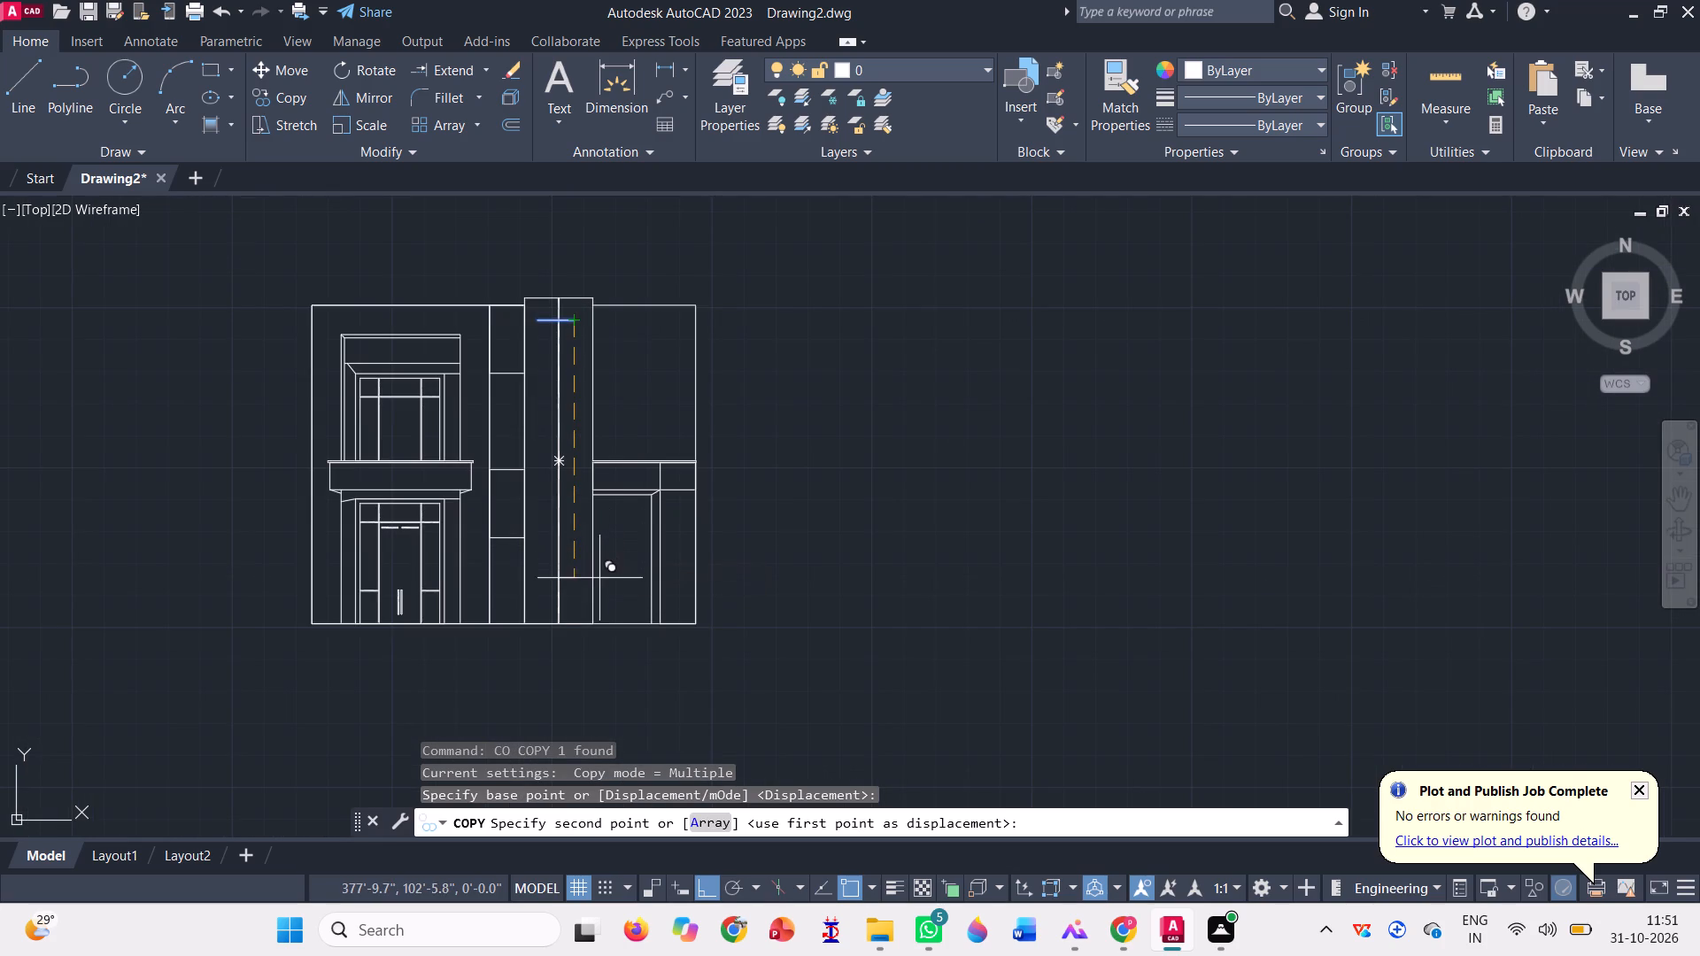
{"action": "scroll", "coordinate": [581, 600], "scroll_direction": "up", "scroll_amount": 2}
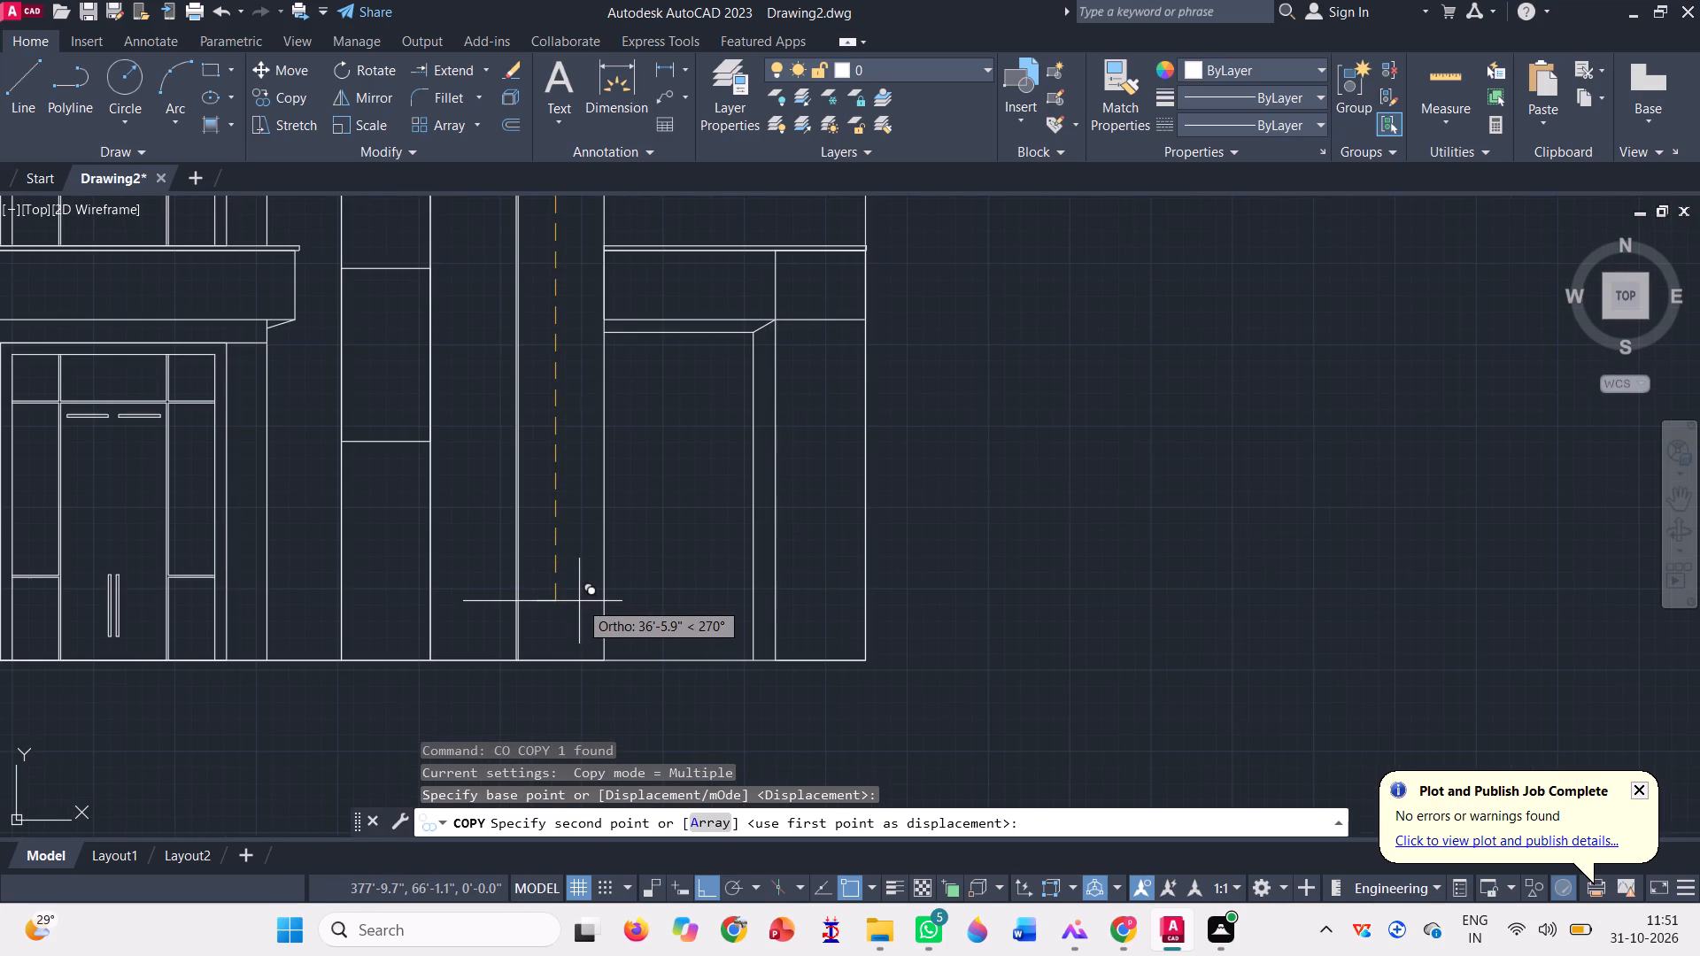
{"action": "left_click", "coordinate": [574, 601]}
{"action": "key", "text": "space"}
{"action": "scroll", "coordinate": [564, 636], "scroll_direction": "down", "scroll_amount": 2}
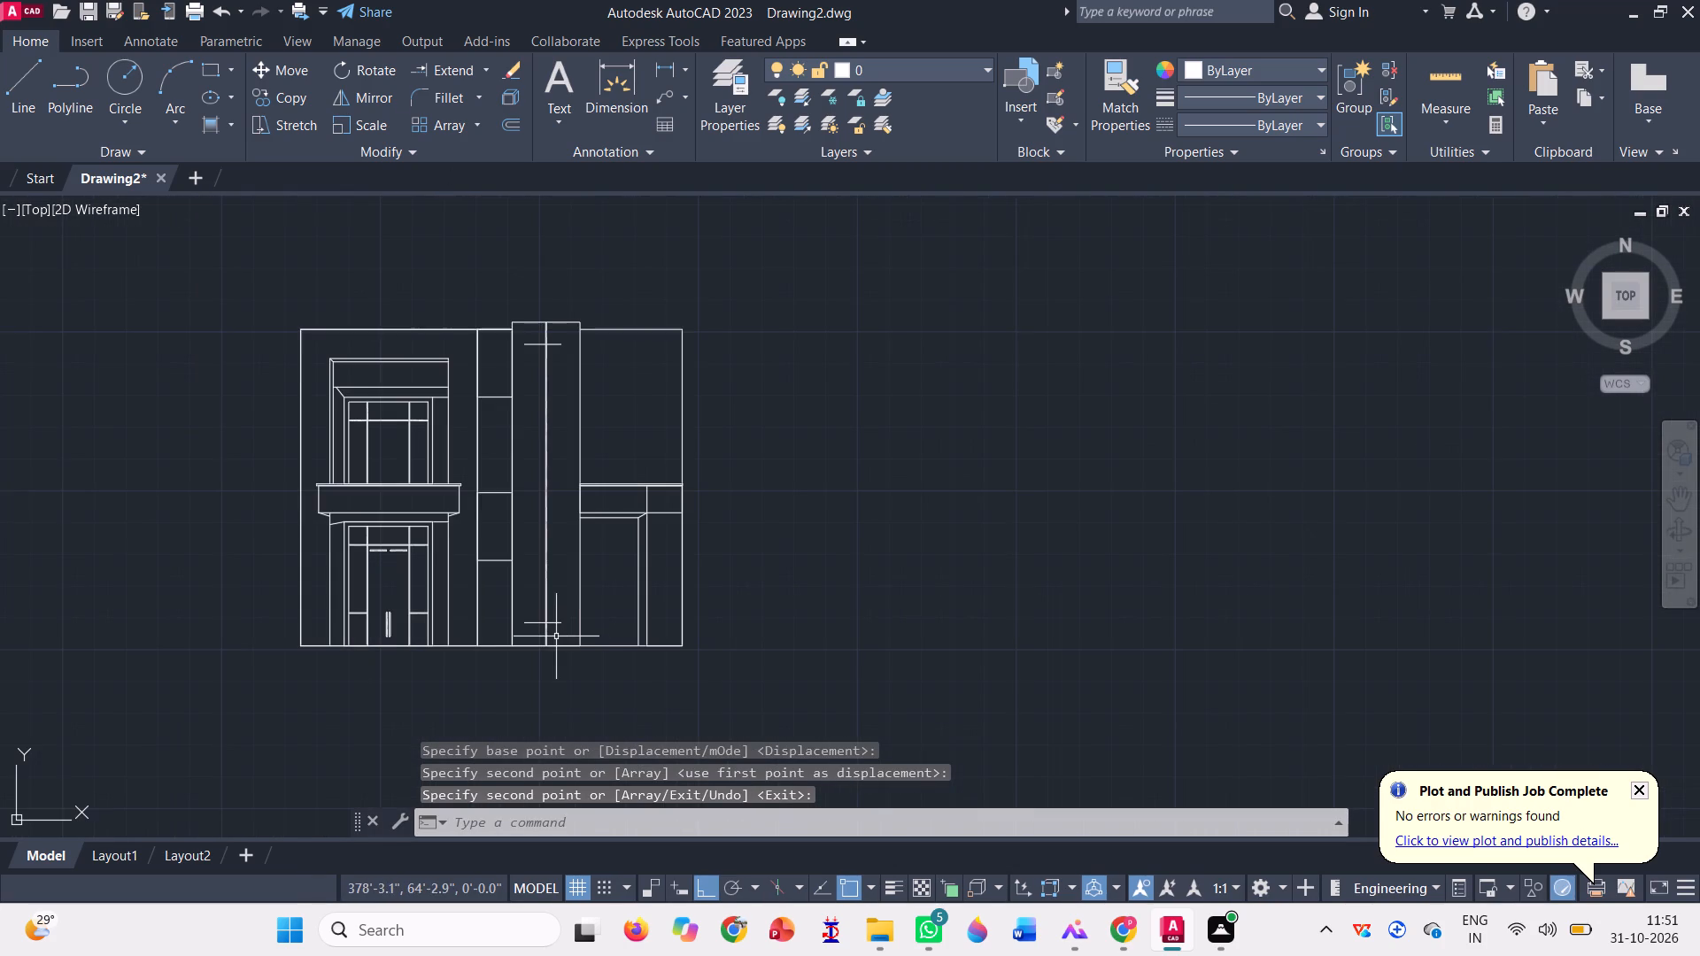
Trim the thin central strip above the upper short horizontal line, and trim off that line's overhanging ends.
{"action": "left_click", "coordinate": [482, 73]}
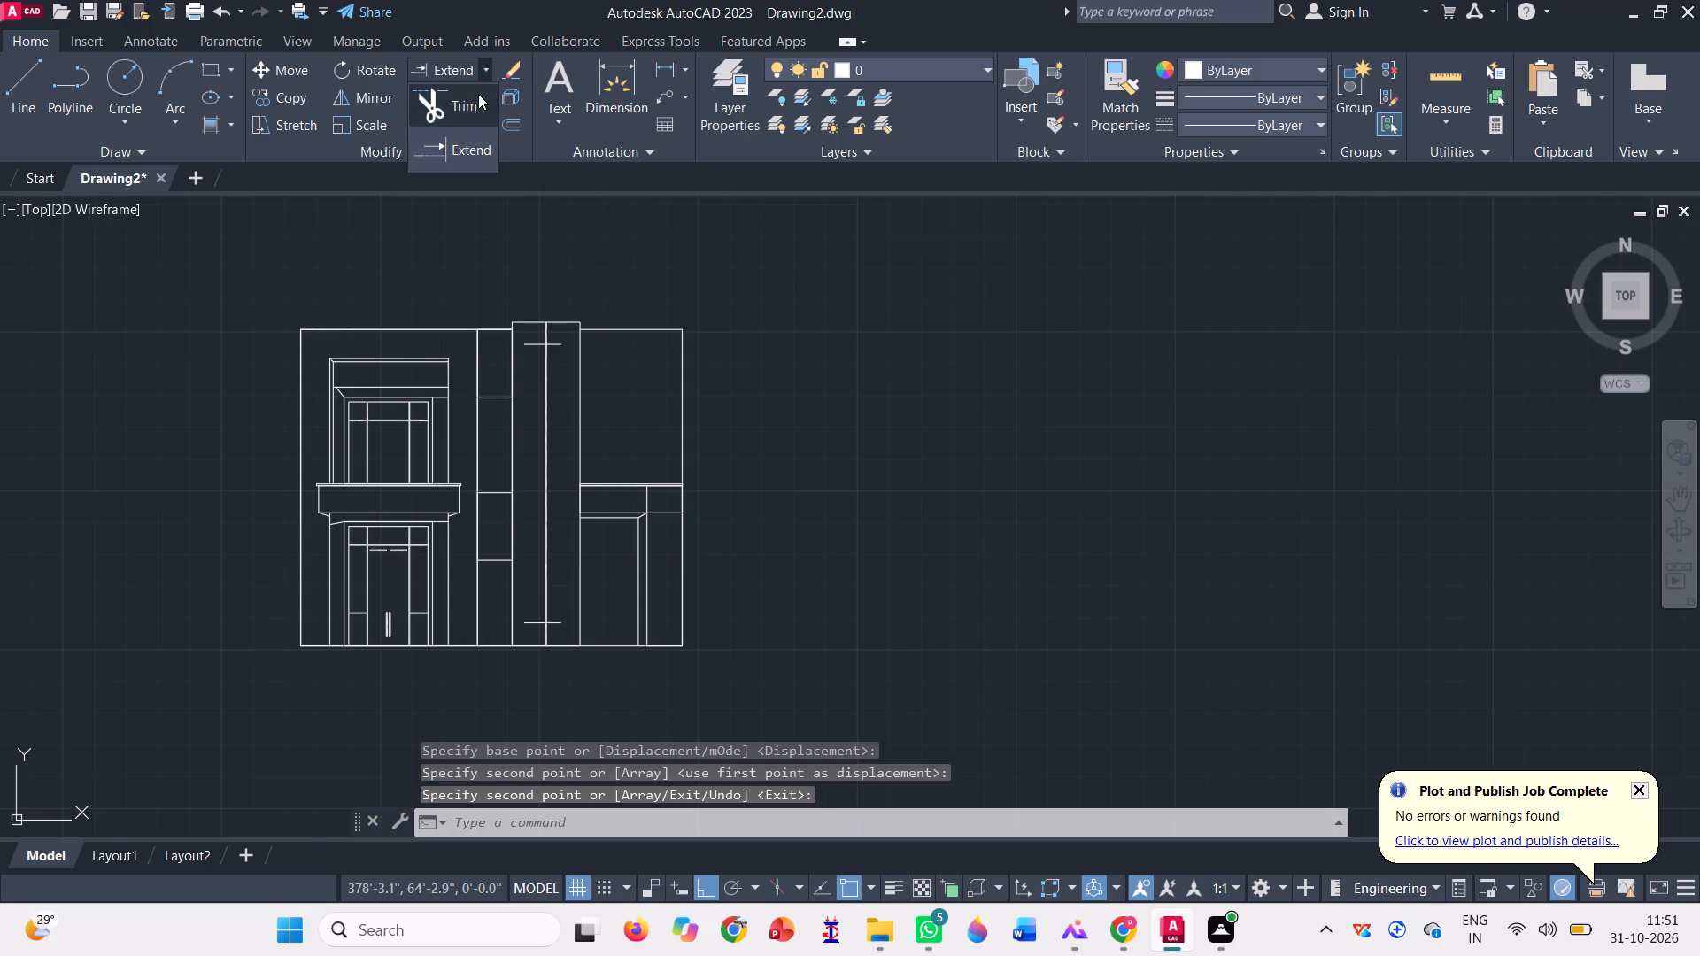
{"action": "left_click", "coordinate": [476, 99]}
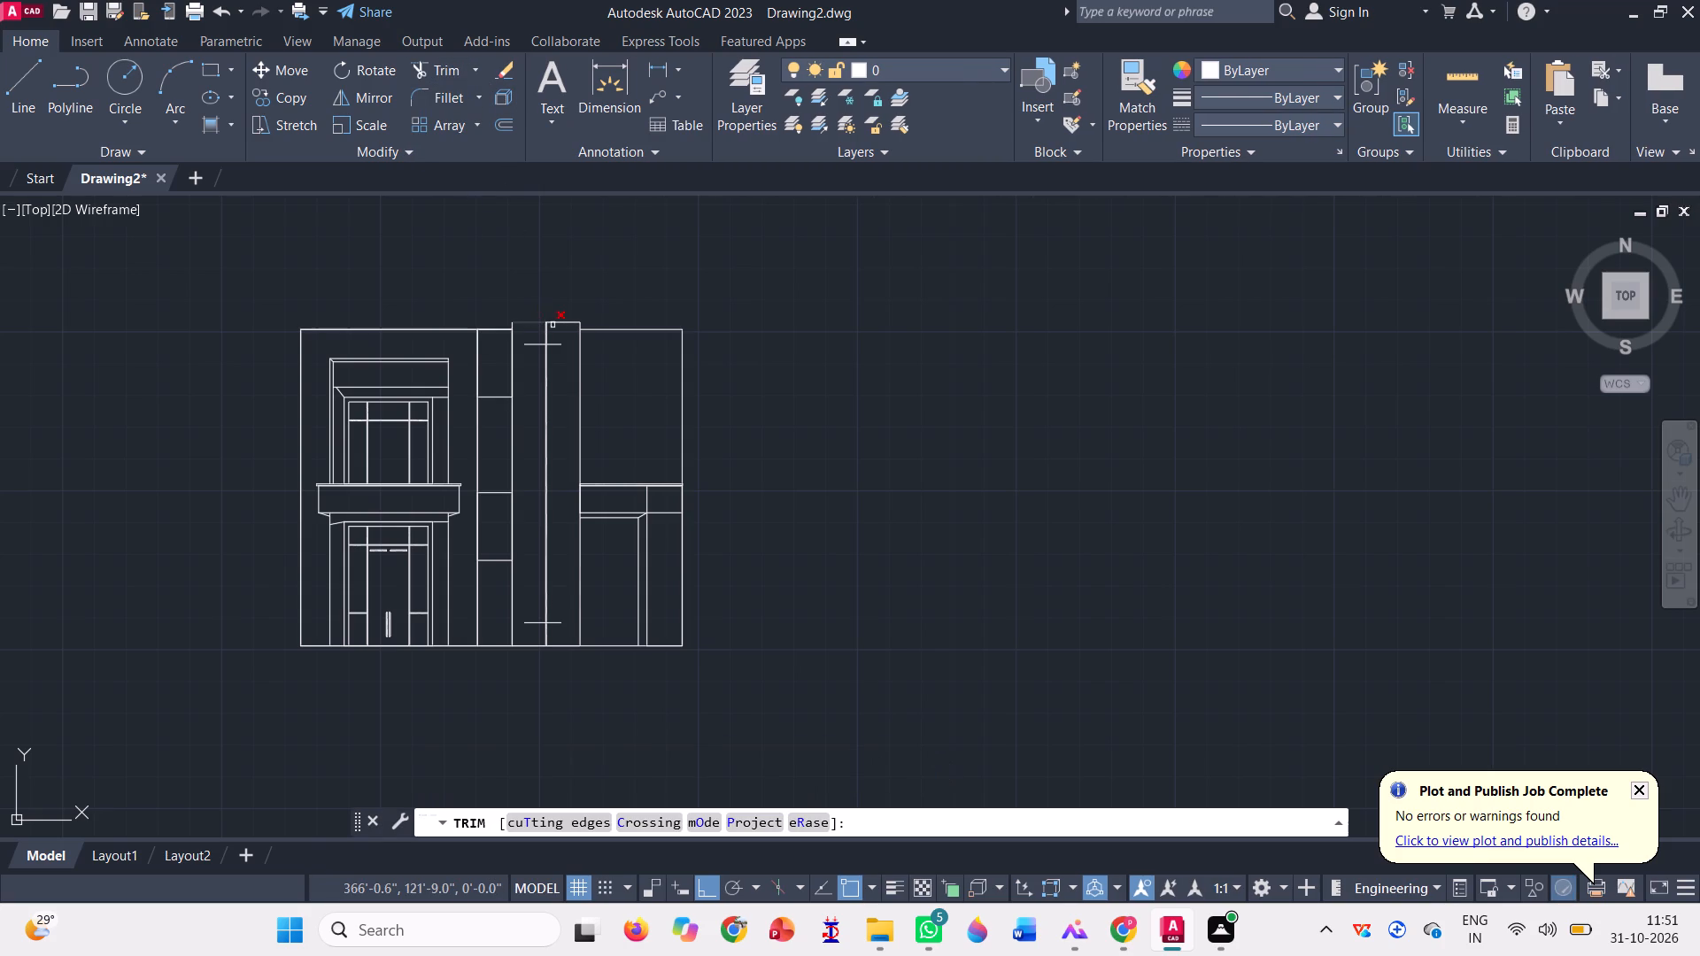
{"action": "scroll", "coordinate": [553, 325], "scroll_direction": "up", "scroll_amount": 3}
{"action": "left_click", "coordinate": [503, 365]}
{"action": "left_click", "coordinate": [537, 353]}
{"action": "scroll", "coordinate": [519, 380], "scroll_direction": "up", "scroll_amount": 2}
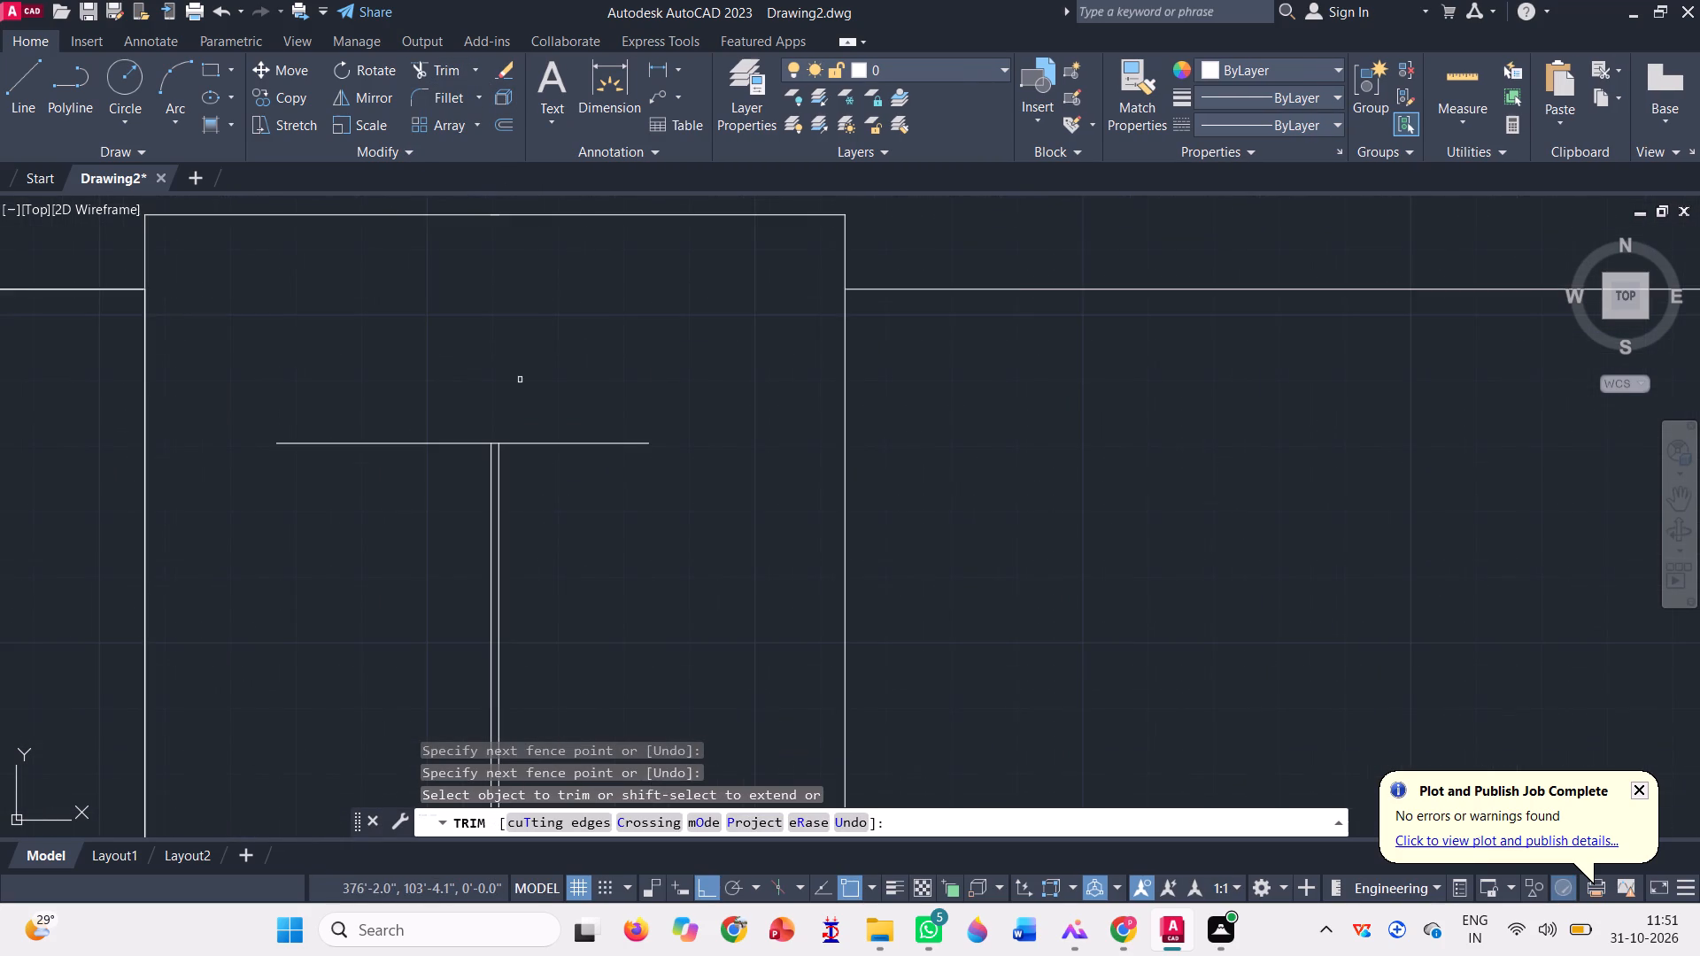
{"action": "left_click", "coordinate": [495, 217]}
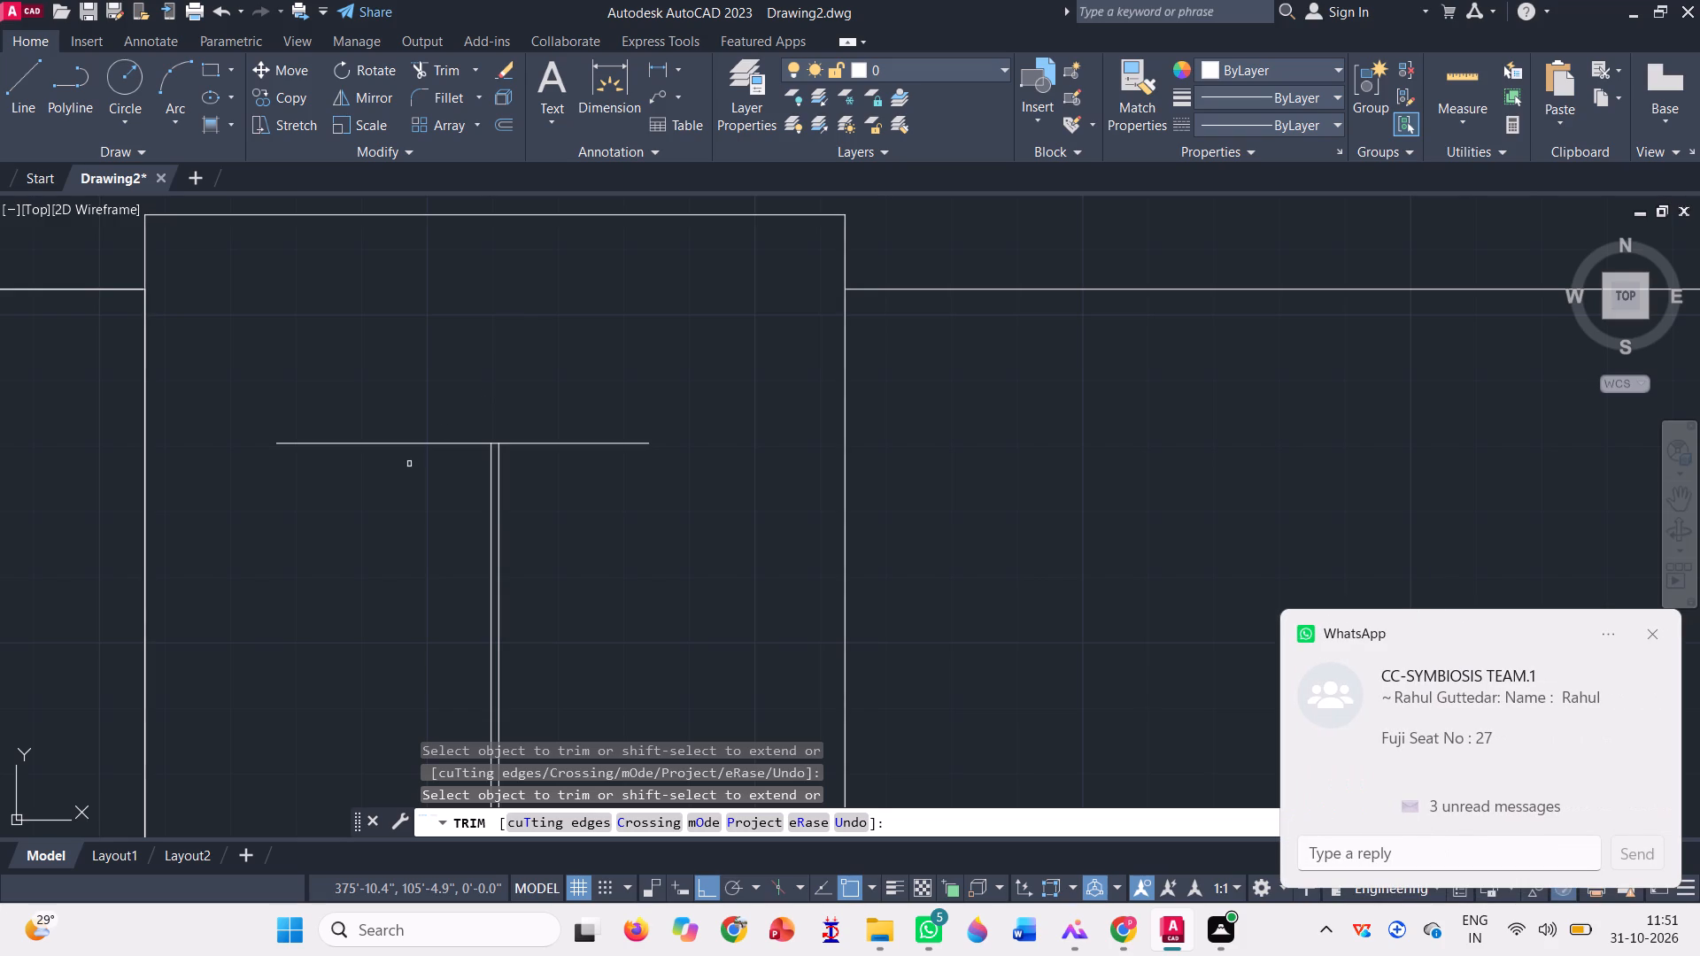
{"action": "left_click", "coordinate": [409, 464]}
{"action": "left_click", "coordinate": [433, 371]}
{"action": "left_click", "coordinate": [628, 488]}
{"action": "left_click", "coordinate": [574, 374]}
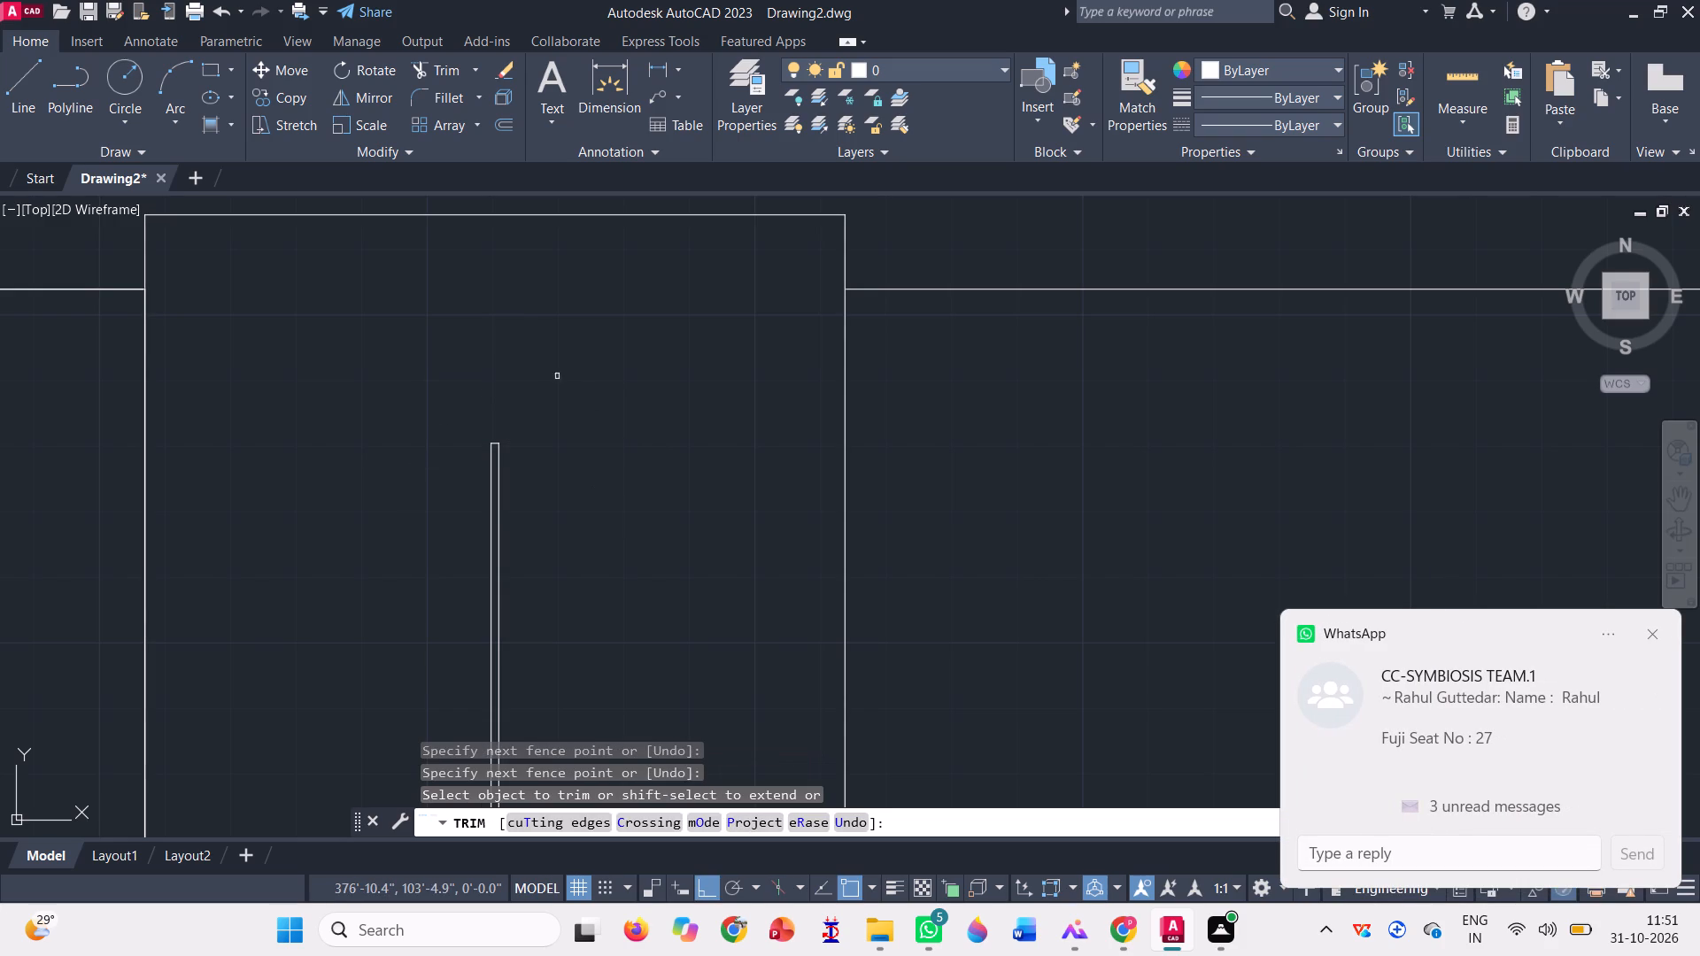
Trim the thin central strip below the lower short horizontal line, and trim off that line's overhanging ends.
{"action": "scroll", "coordinate": [513, 373], "scroll_direction": "down", "scroll_amount": 3}
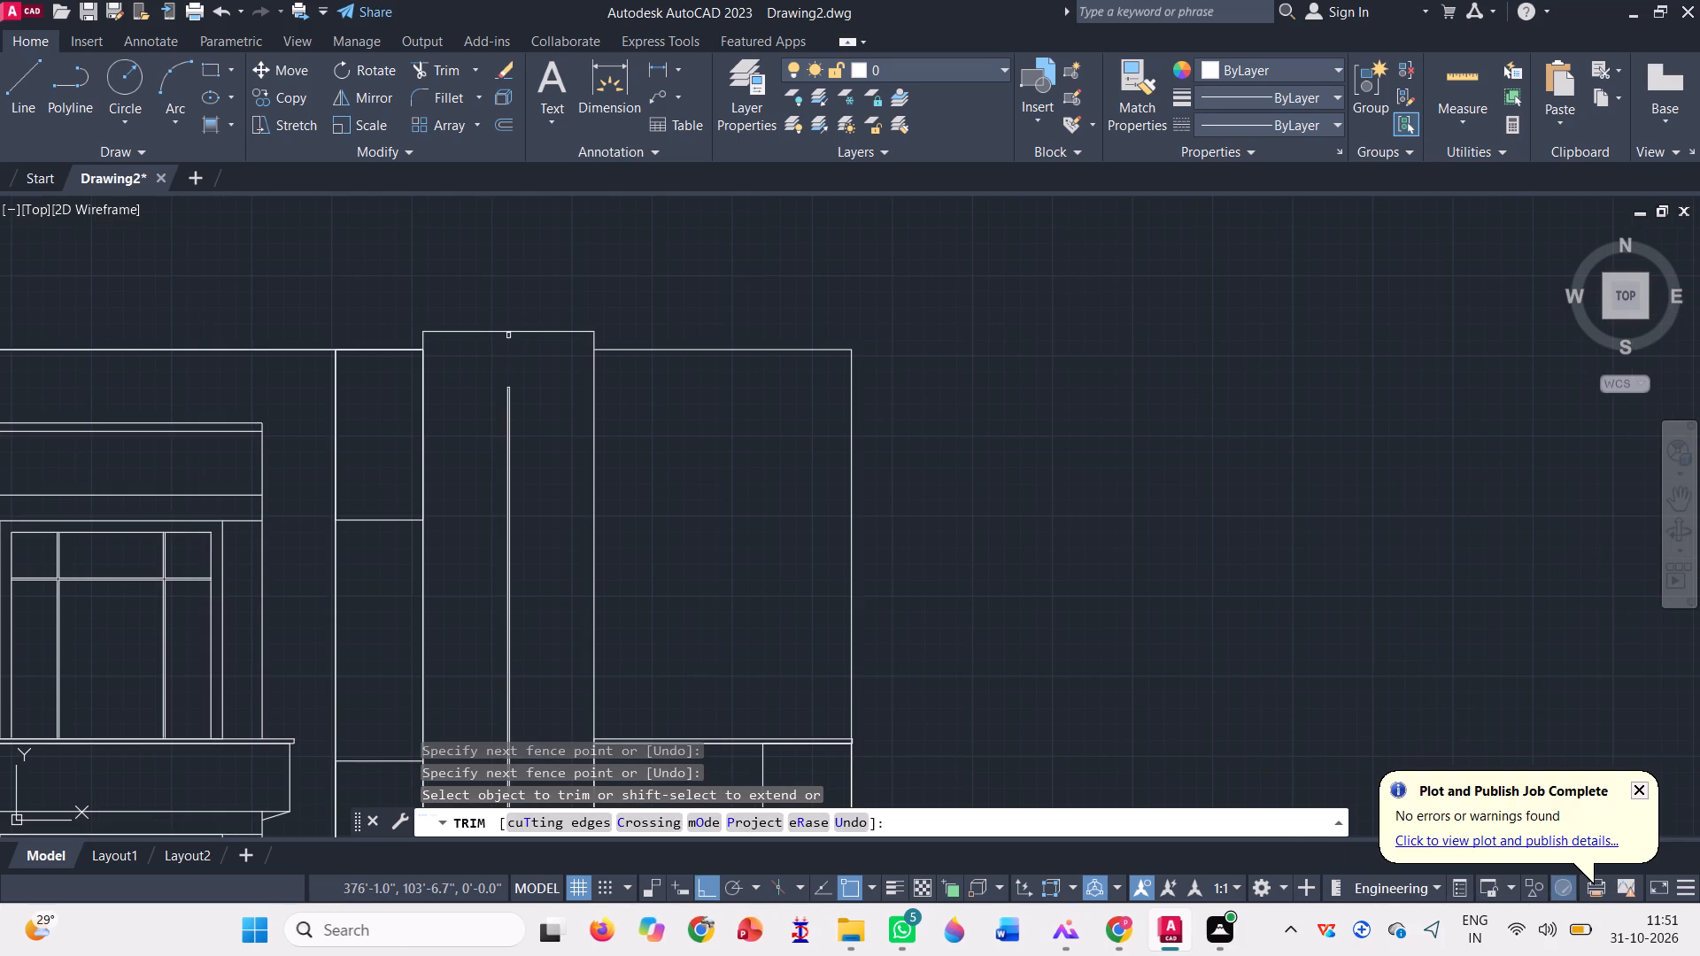
{"action": "scroll", "coordinate": [481, 291], "scroll_direction": "down", "scroll_amount": 2}
{"action": "scroll", "coordinate": [471, 640], "scroll_direction": "up", "scroll_amount": 3}
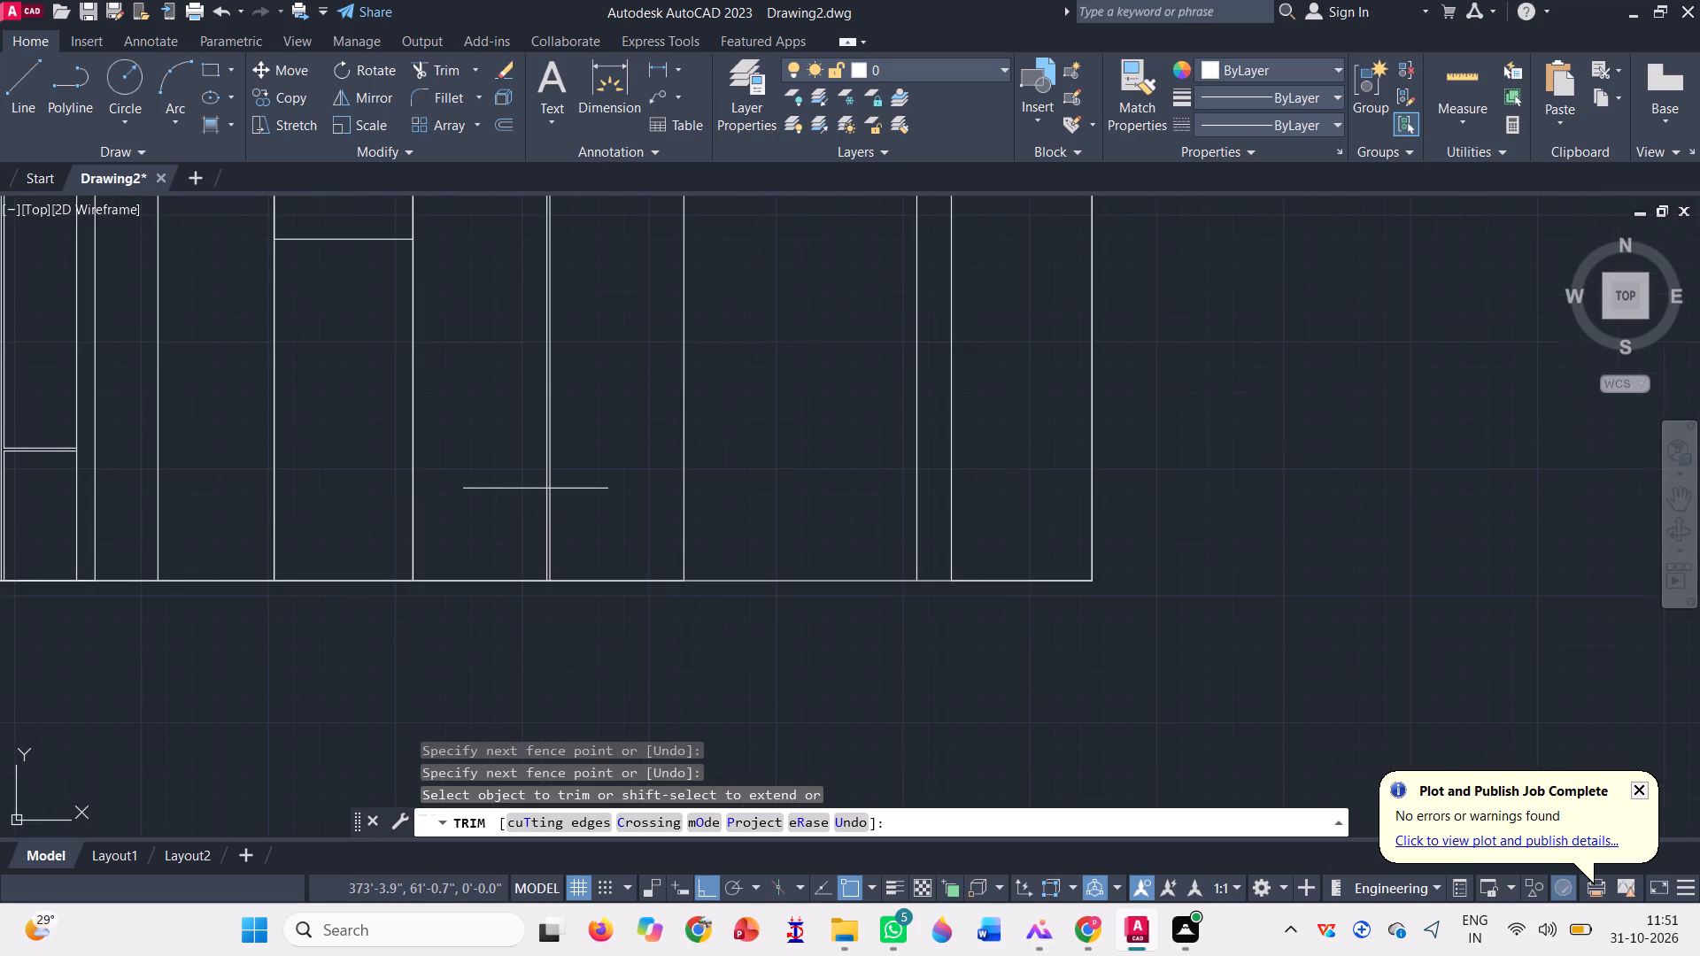
{"action": "scroll", "coordinate": [574, 465], "scroll_direction": "up", "scroll_amount": 1}
{"action": "left_click", "coordinate": [578, 489]}
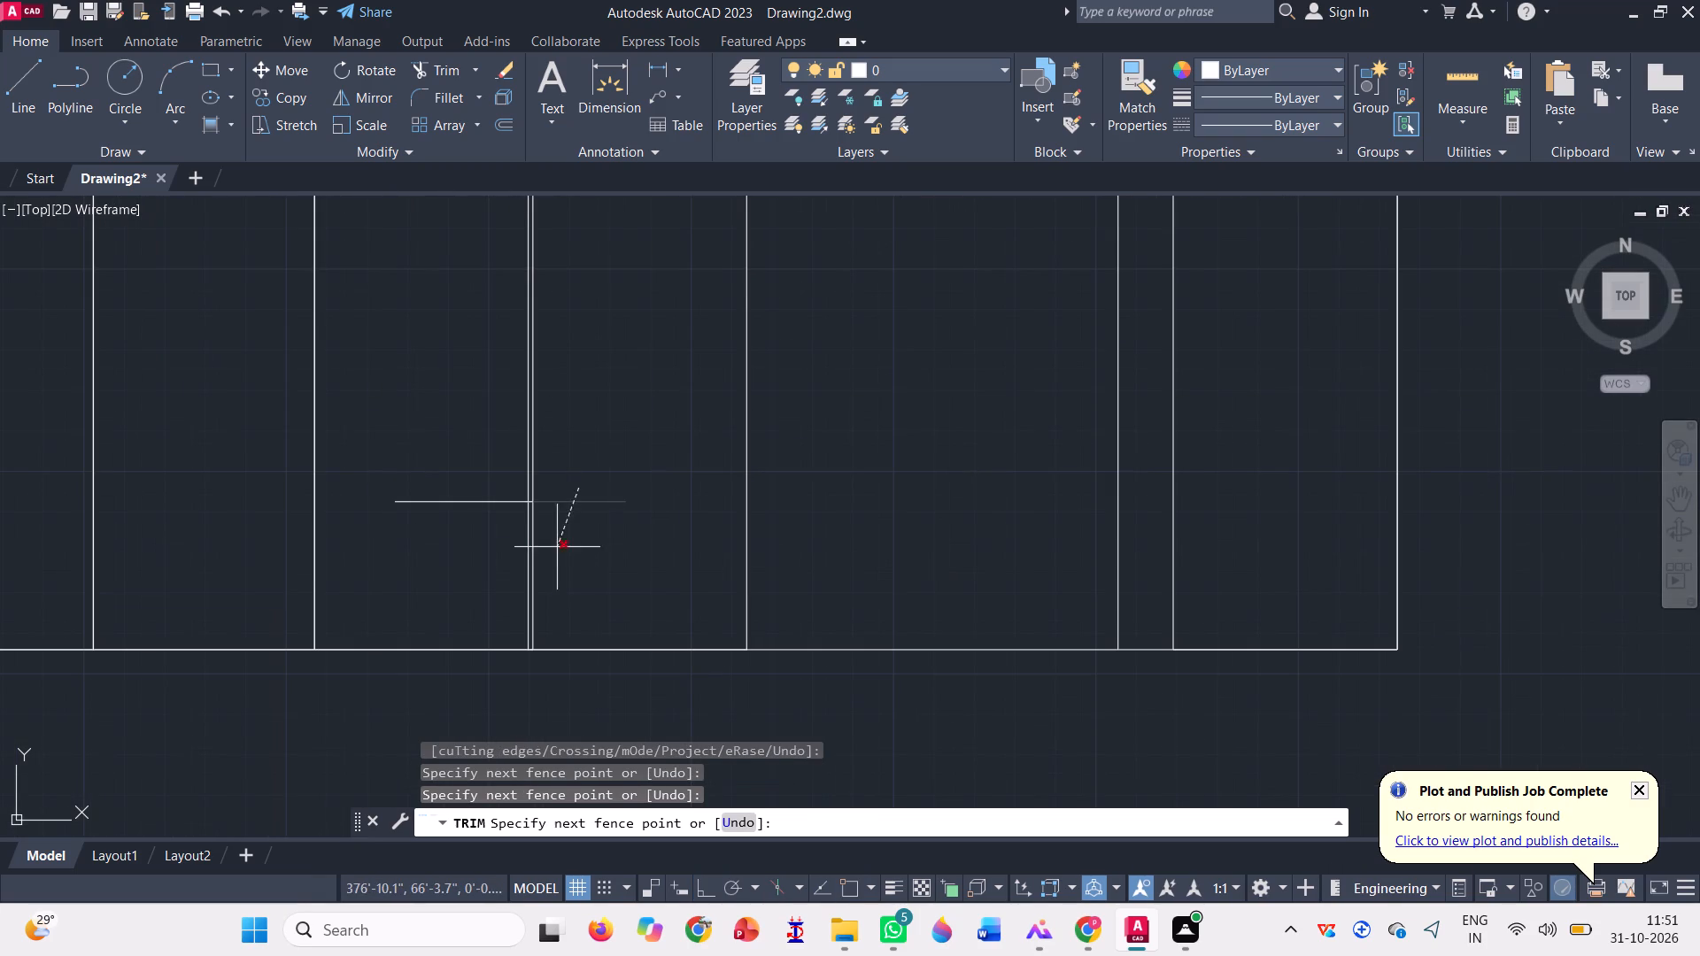
{"action": "left_click", "coordinate": [496, 577]}
{"action": "left_click", "coordinate": [429, 464]}
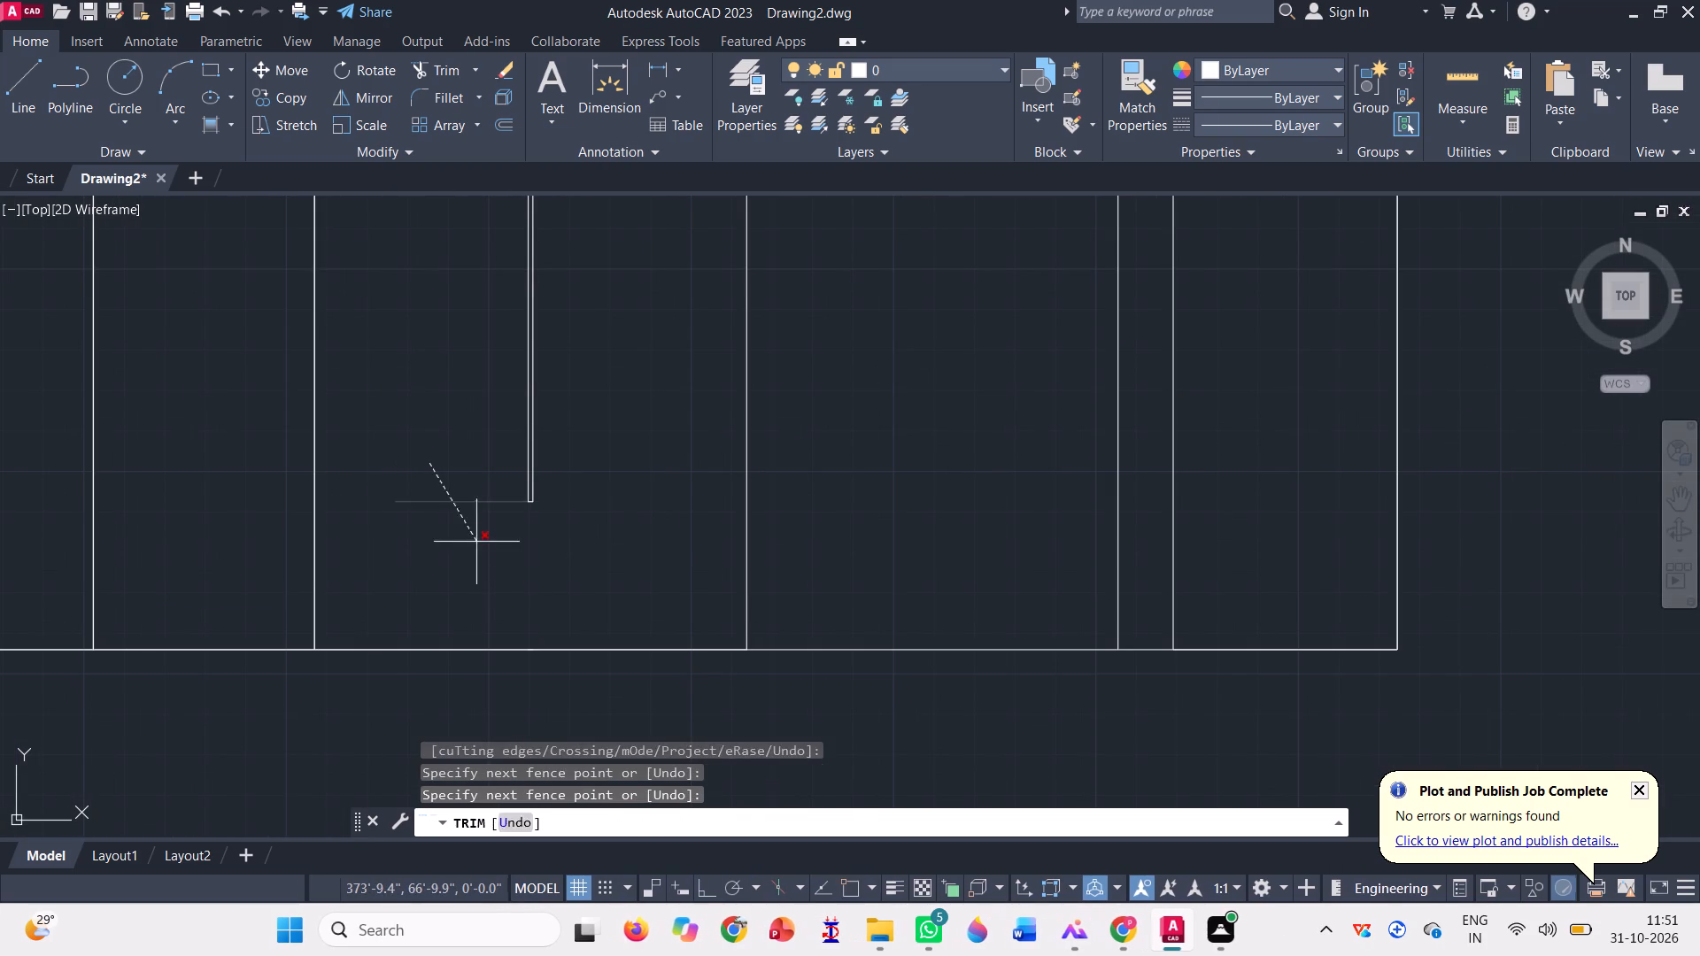
{"action": "left_click", "coordinate": [476, 543]}
{"action": "scroll", "coordinate": [549, 644], "scroll_direction": "up", "scroll_amount": 2}
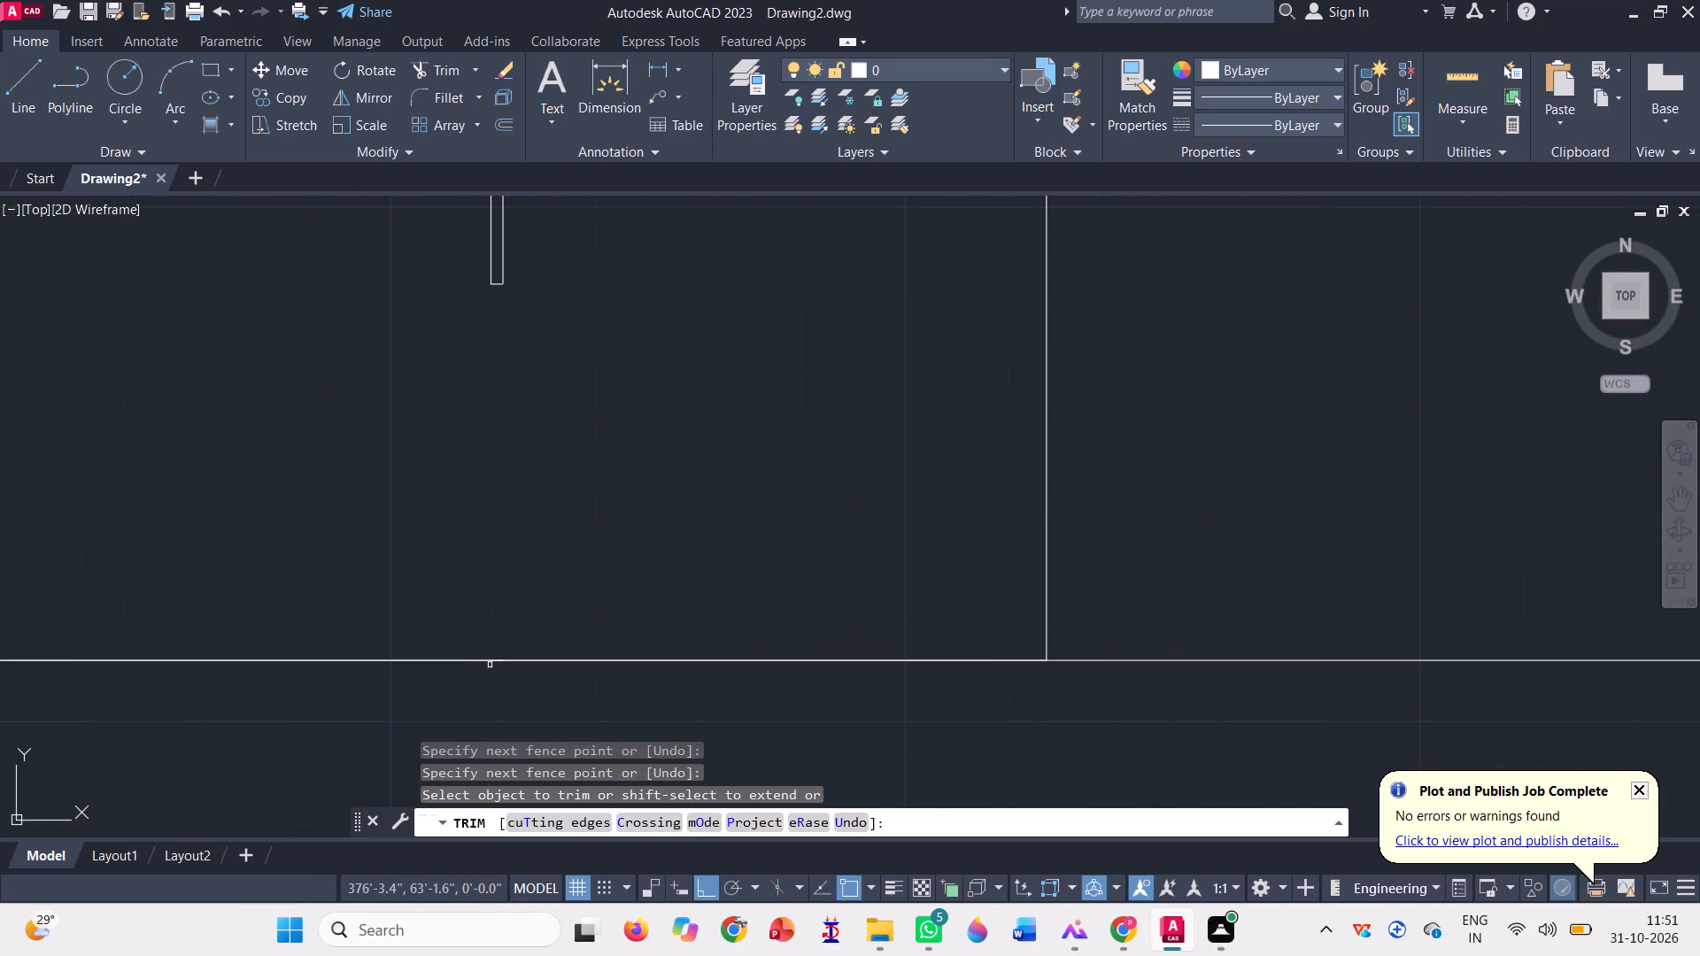
{"action": "left_click", "coordinate": [496, 659]}
{"action": "scroll", "coordinate": [496, 659], "scroll_direction": "up", "scroll_amount": 1}
{"action": "scroll", "coordinate": [530, 688], "scroll_direction": "down", "scroll_amount": 2}
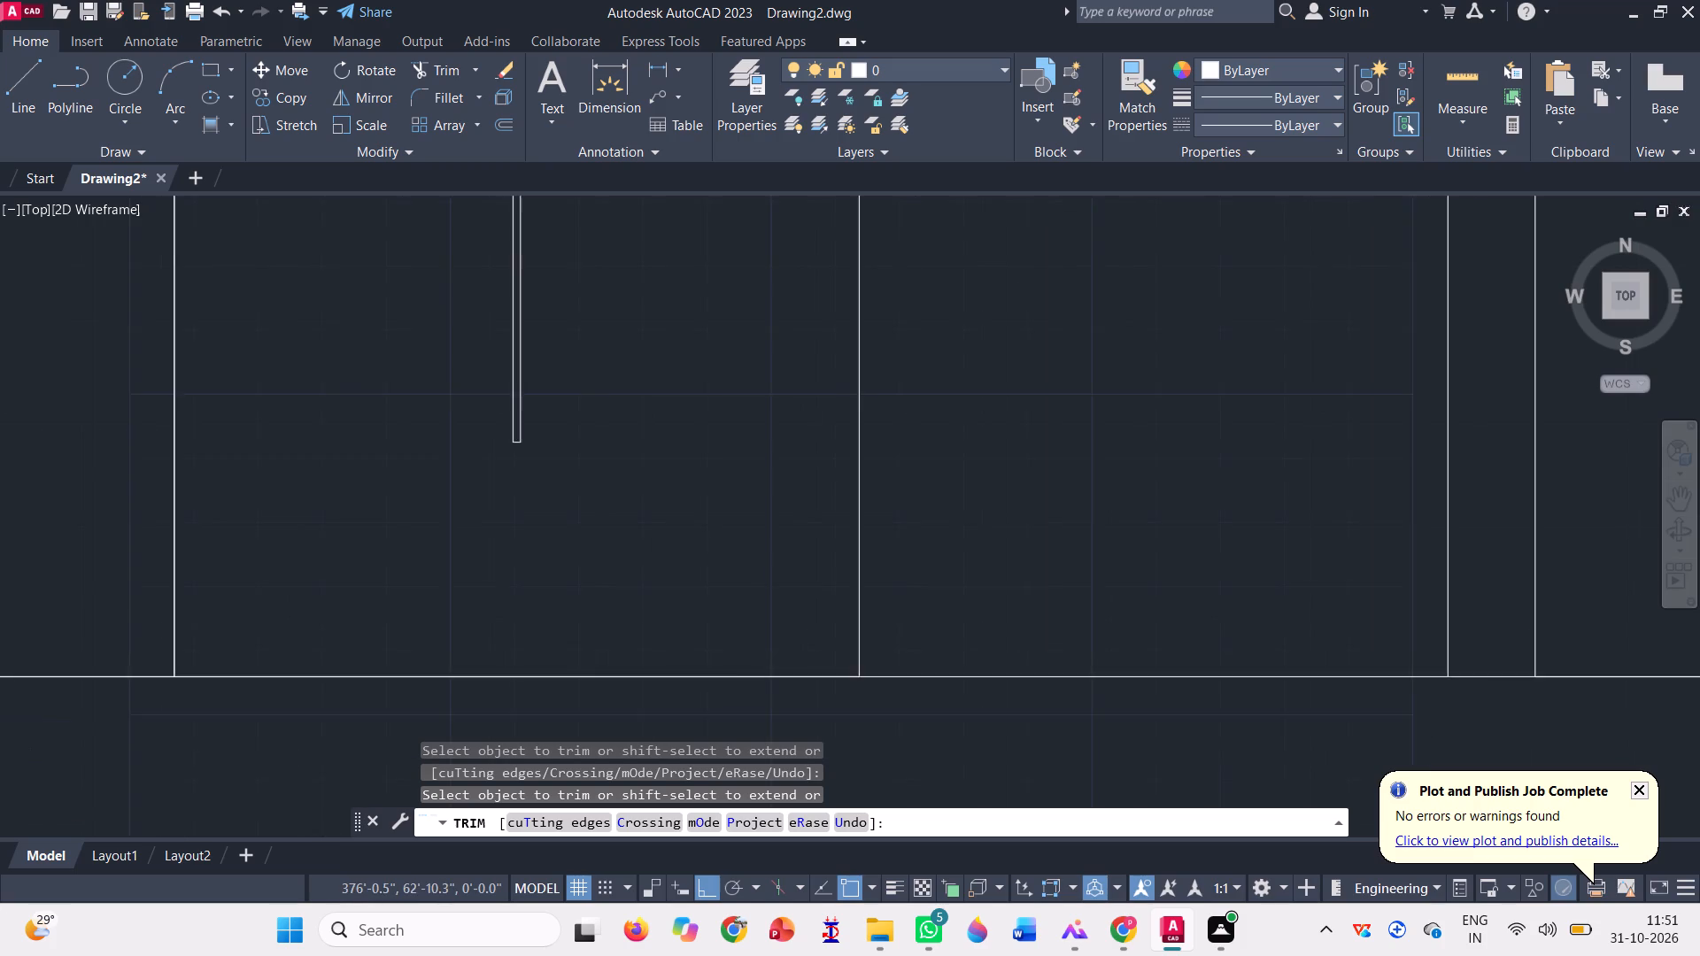
{"action": "scroll", "coordinate": [530, 688], "scroll_direction": "down", "scroll_amount": 4}
{"action": "key", "text": "Escape"}
{"action": "scroll", "coordinate": [699, 672], "scroll_direction": "down", "scroll_amount": 2}
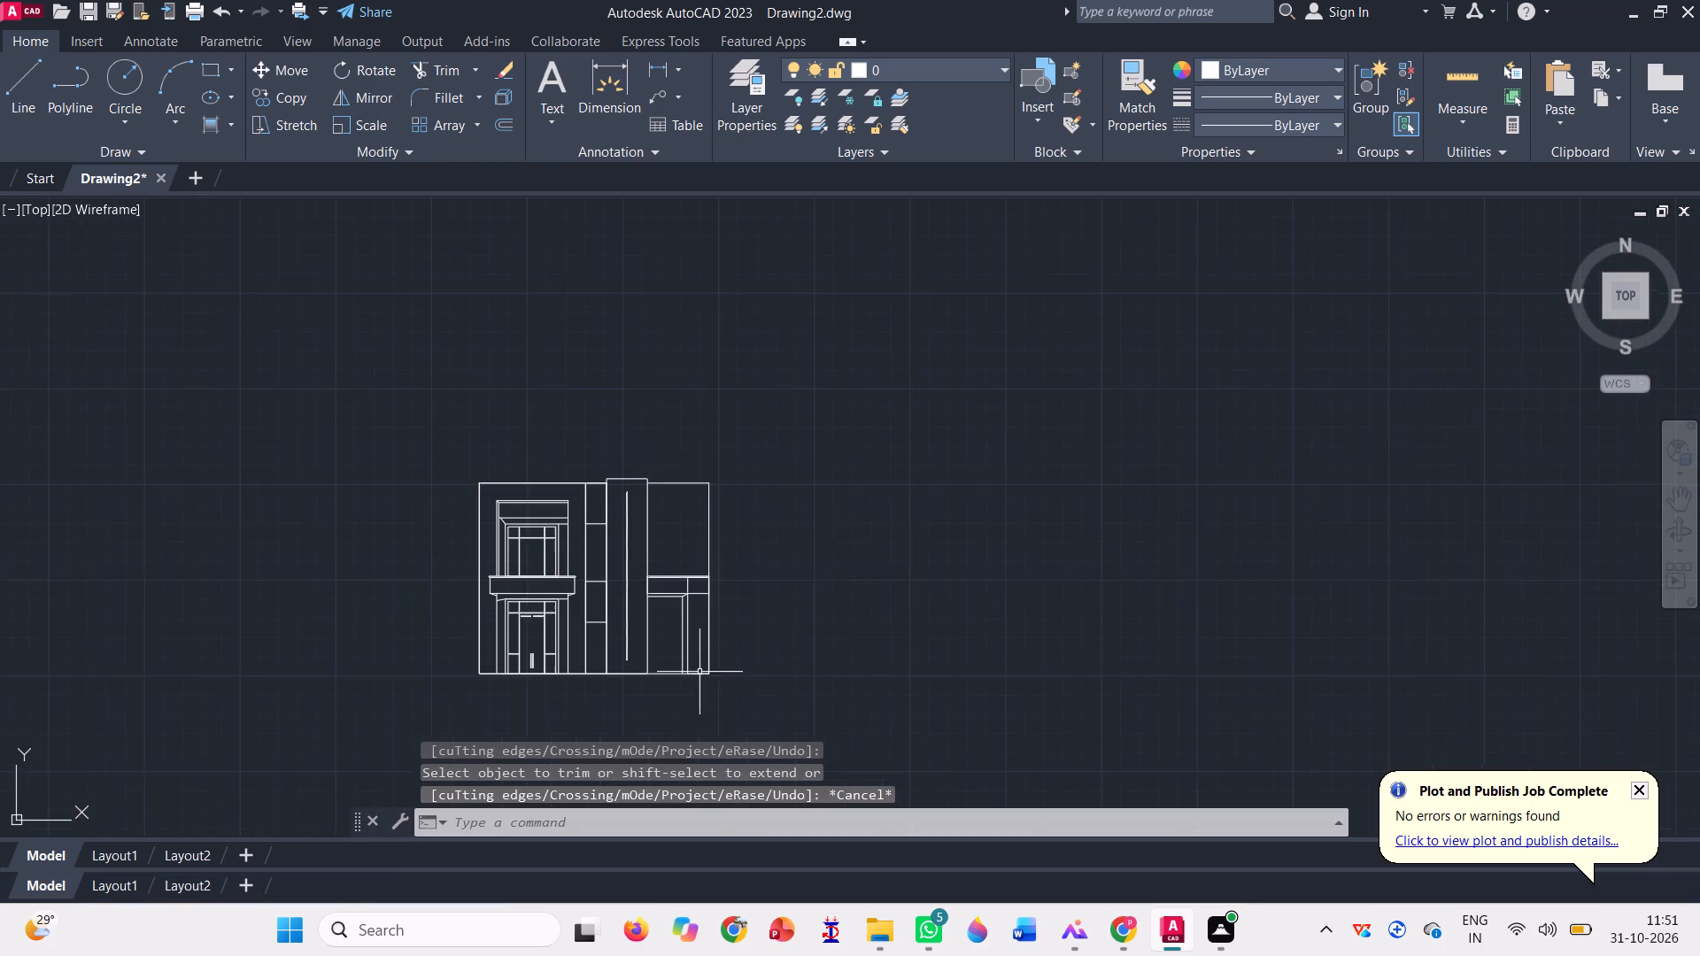
{"action": "scroll", "coordinate": [542, 675], "scroll_direction": "up", "scroll_amount": 1}
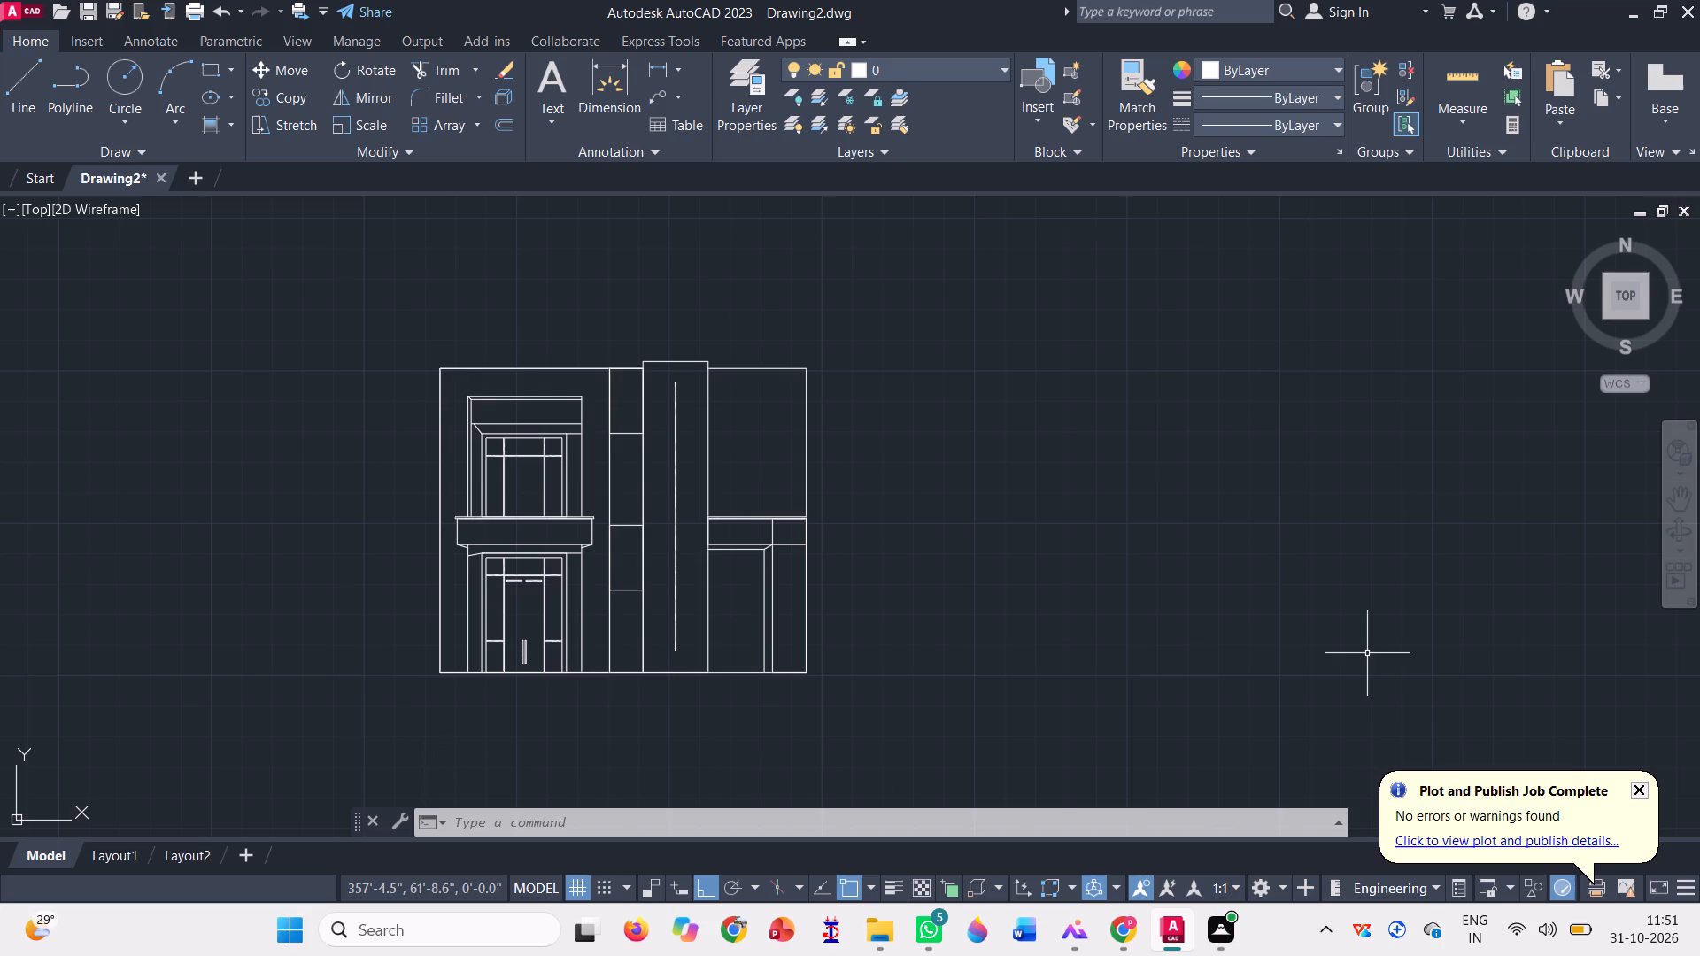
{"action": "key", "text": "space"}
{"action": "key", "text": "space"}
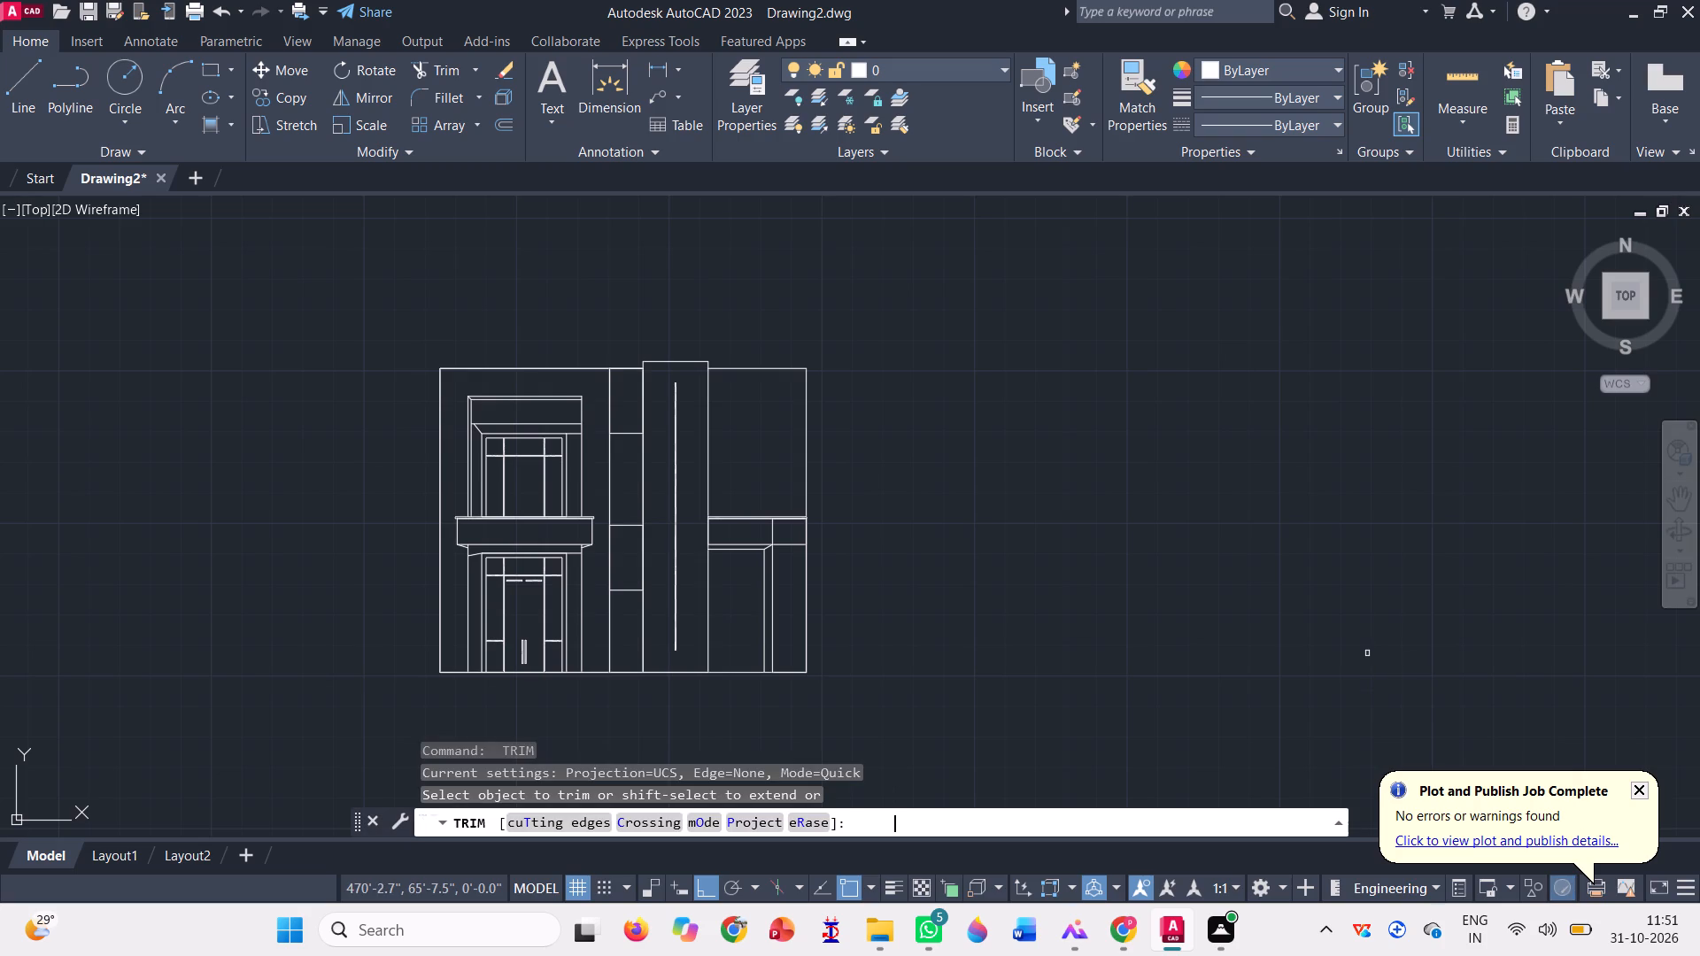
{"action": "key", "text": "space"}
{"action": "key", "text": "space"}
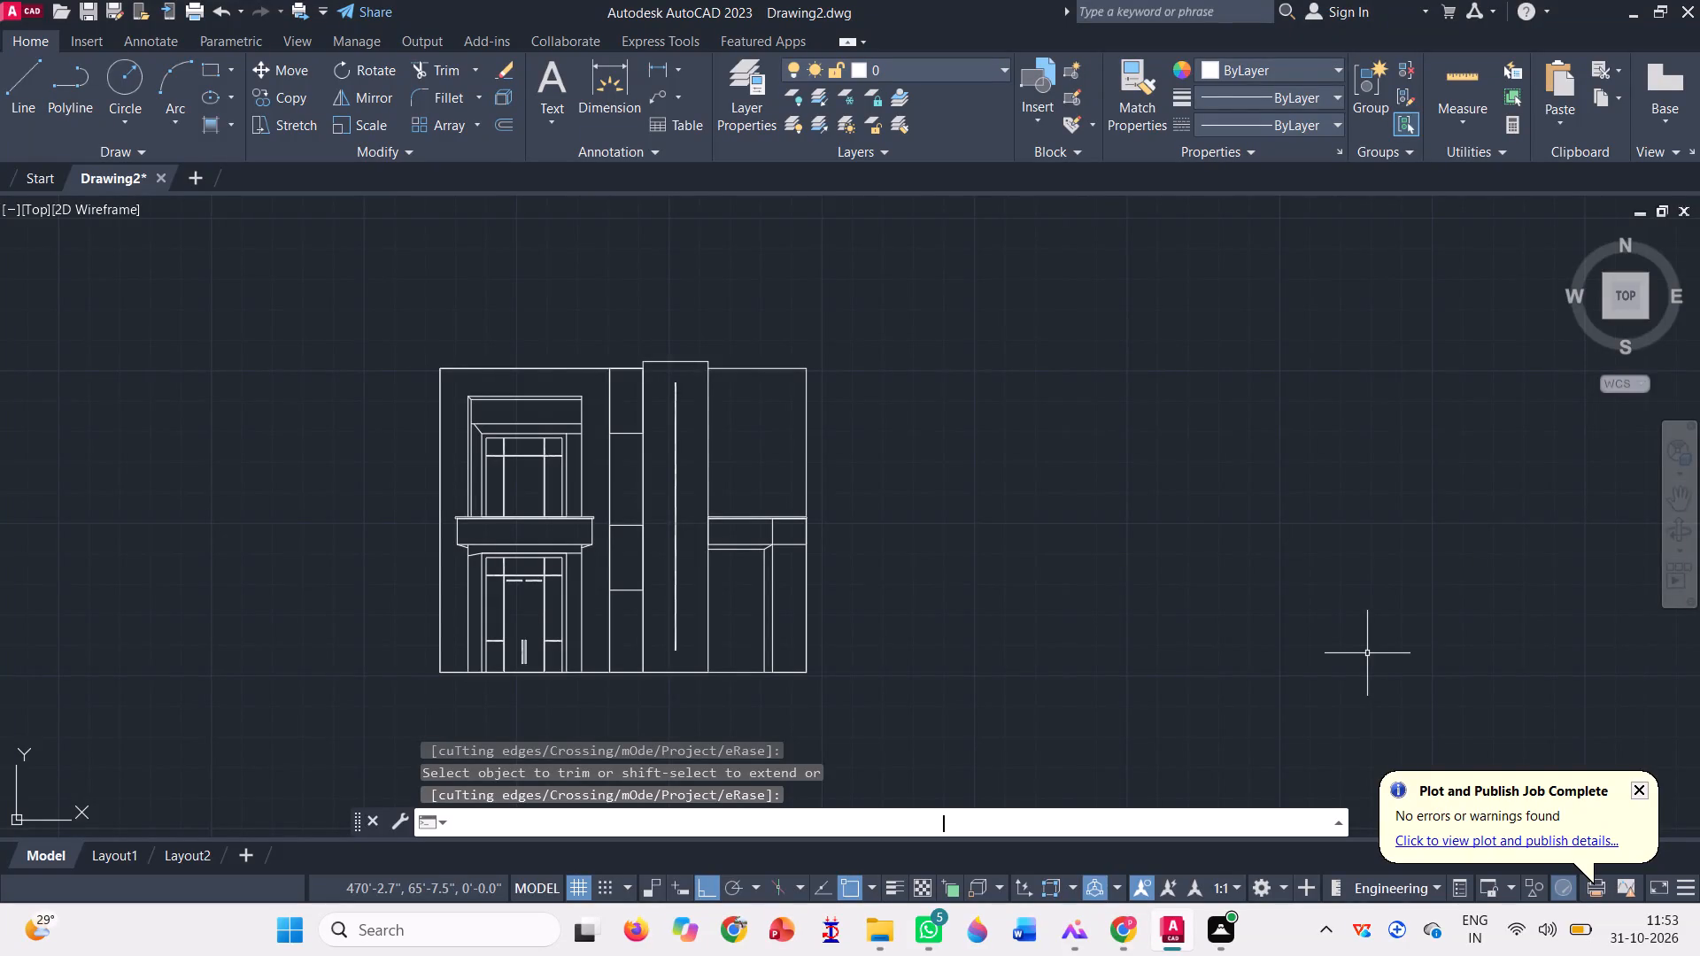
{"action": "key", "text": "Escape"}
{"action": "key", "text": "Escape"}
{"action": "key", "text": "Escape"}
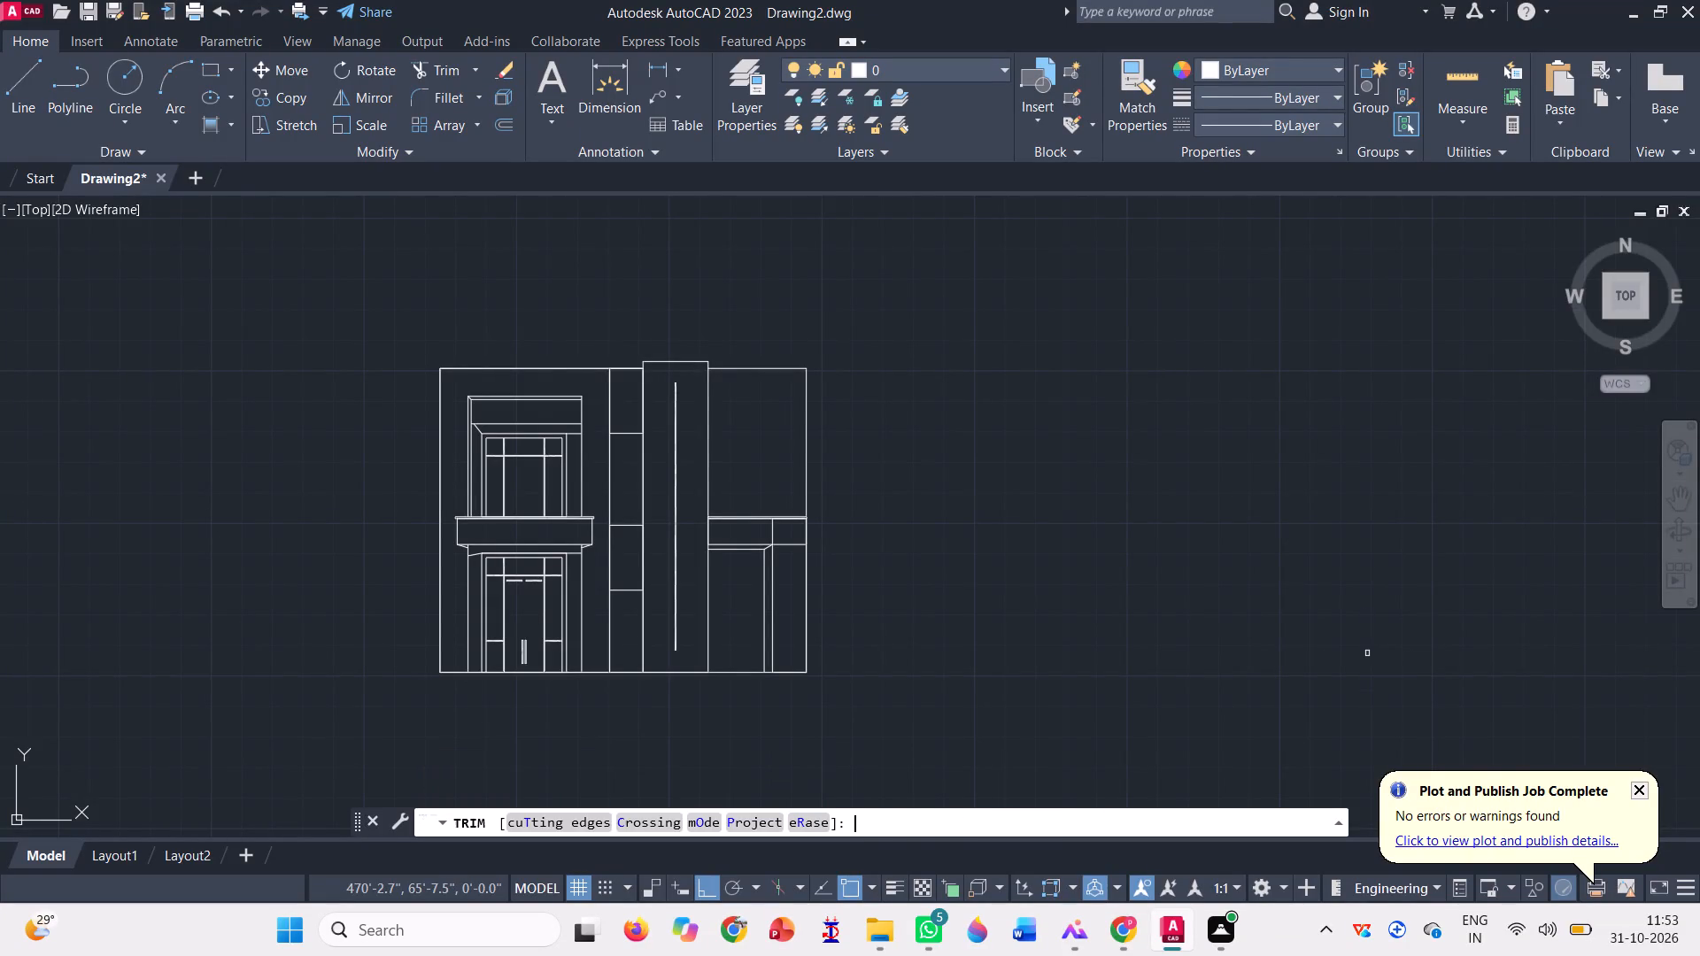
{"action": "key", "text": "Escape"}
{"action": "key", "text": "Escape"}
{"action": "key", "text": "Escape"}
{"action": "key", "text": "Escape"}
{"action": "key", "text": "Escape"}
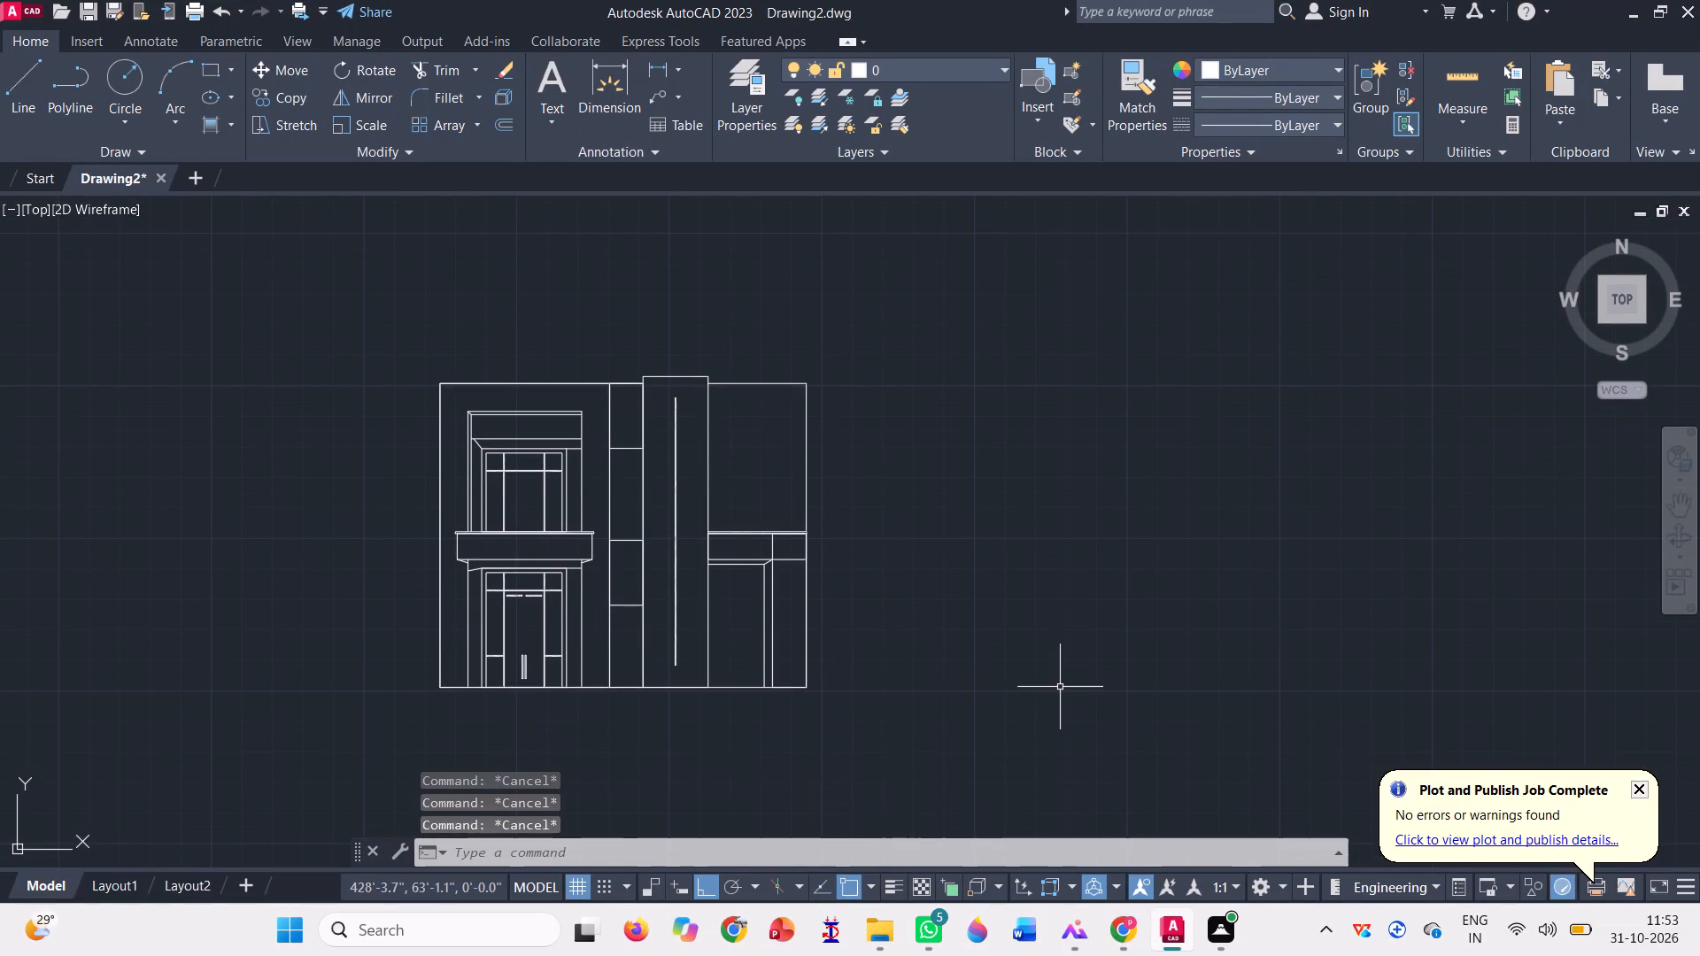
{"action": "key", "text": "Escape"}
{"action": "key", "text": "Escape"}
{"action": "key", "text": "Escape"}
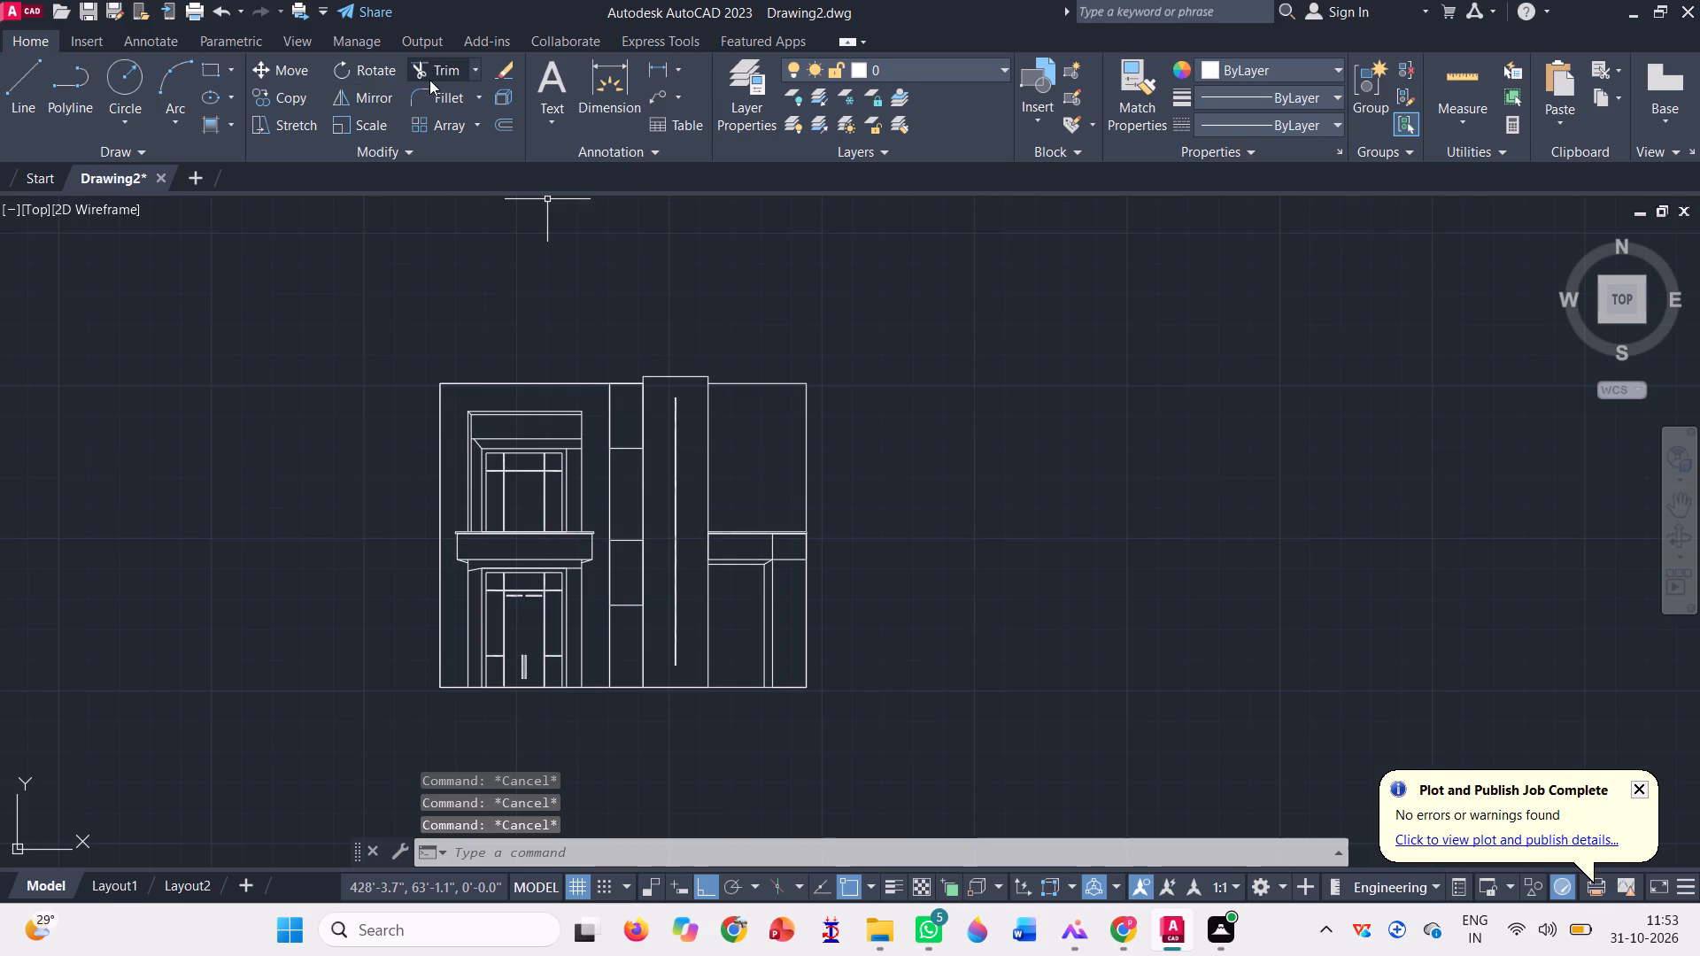
Draw a rectangle from the upper-left corner of the right bay's opening down to the base line, about two-thirds of the opening's width.
{"action": "left_click", "coordinate": [209, 66]}
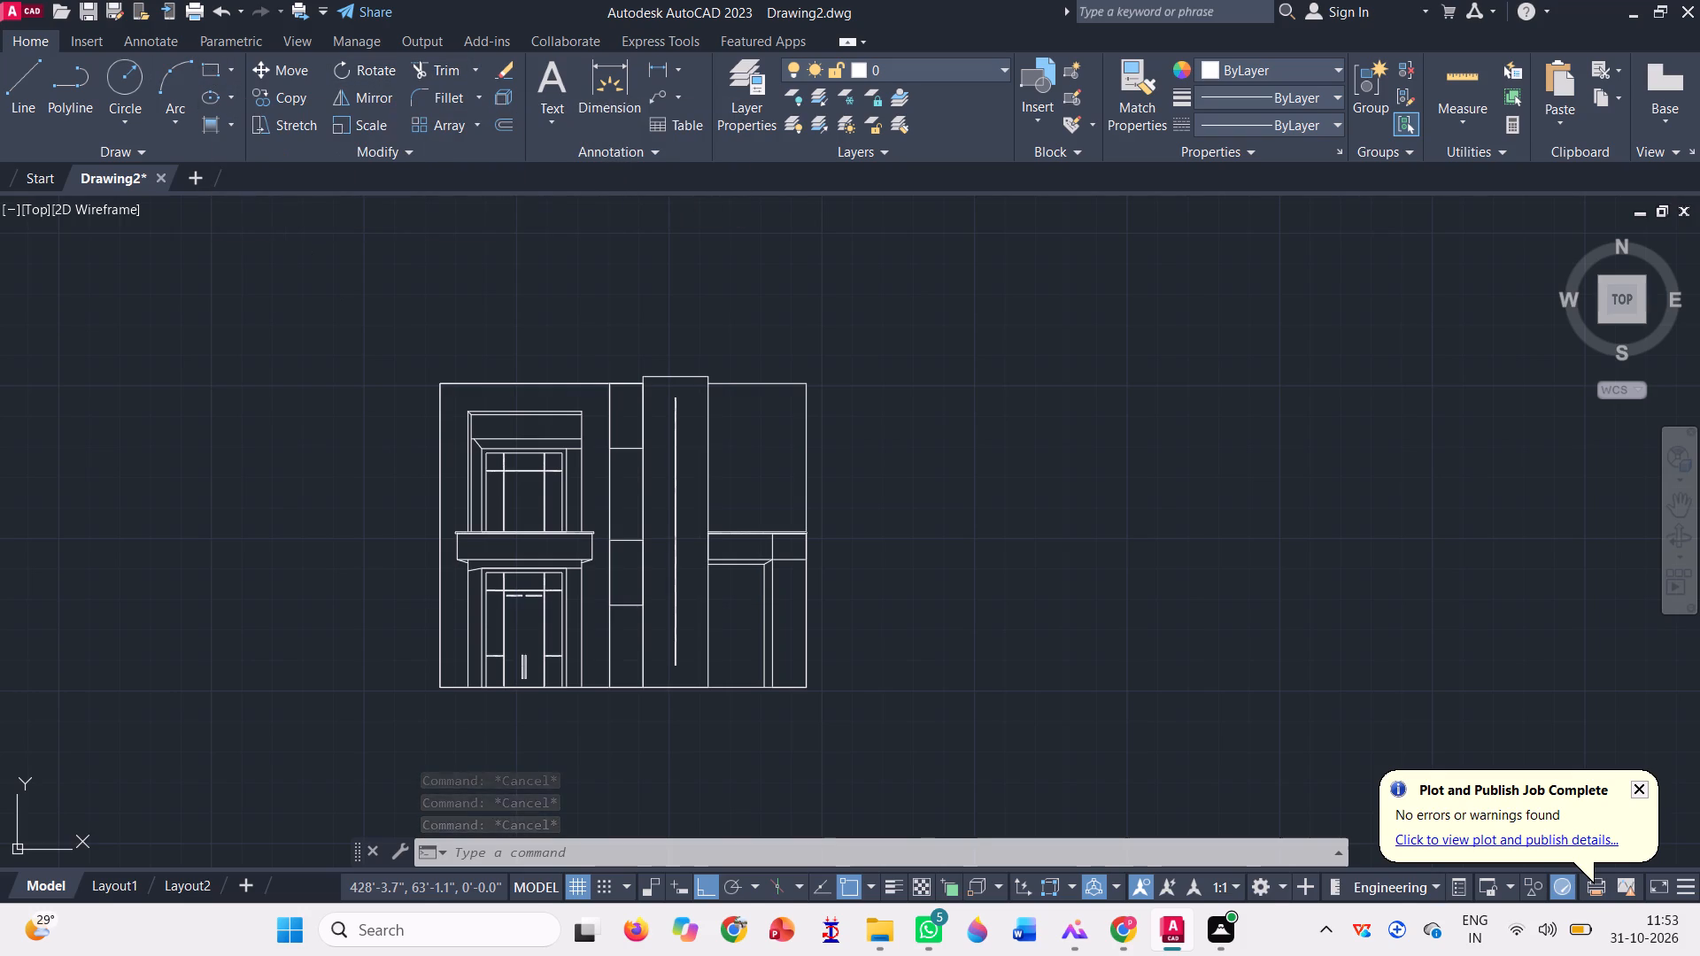
{"action": "scroll", "coordinate": [730, 575], "scroll_direction": "up", "scroll_amount": 2}
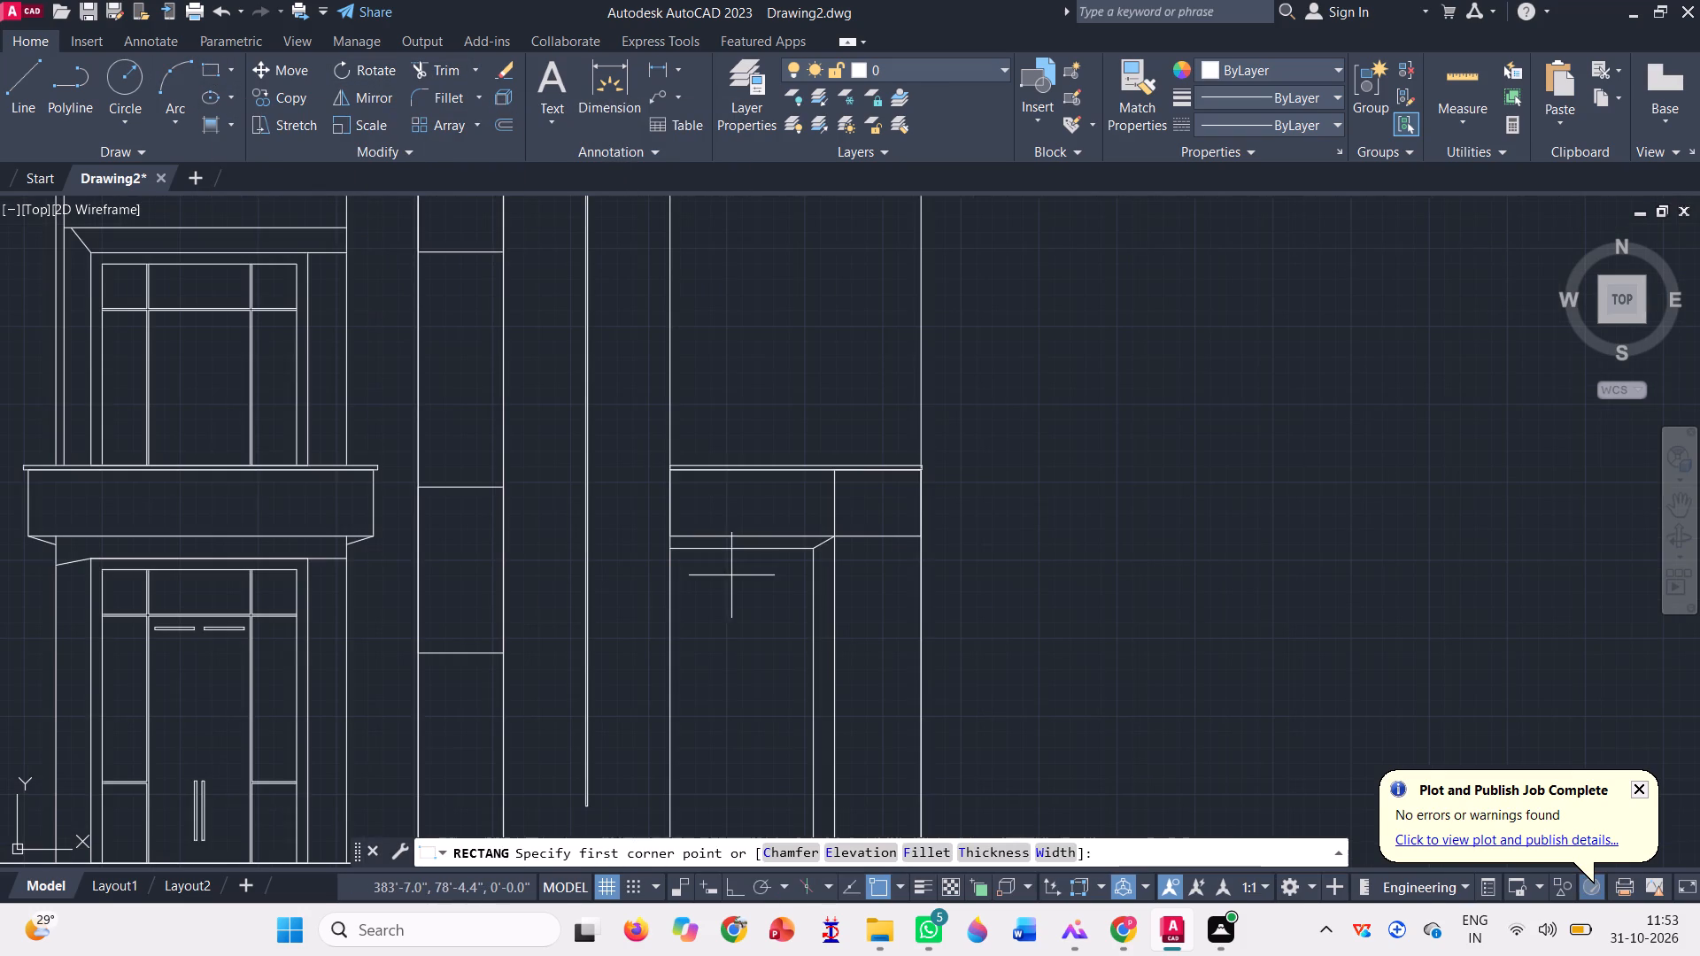
{"action": "left_click", "coordinate": [668, 555]}
{"action": "scroll", "coordinate": [713, 636], "scroll_direction": "down", "scroll_amount": 2}
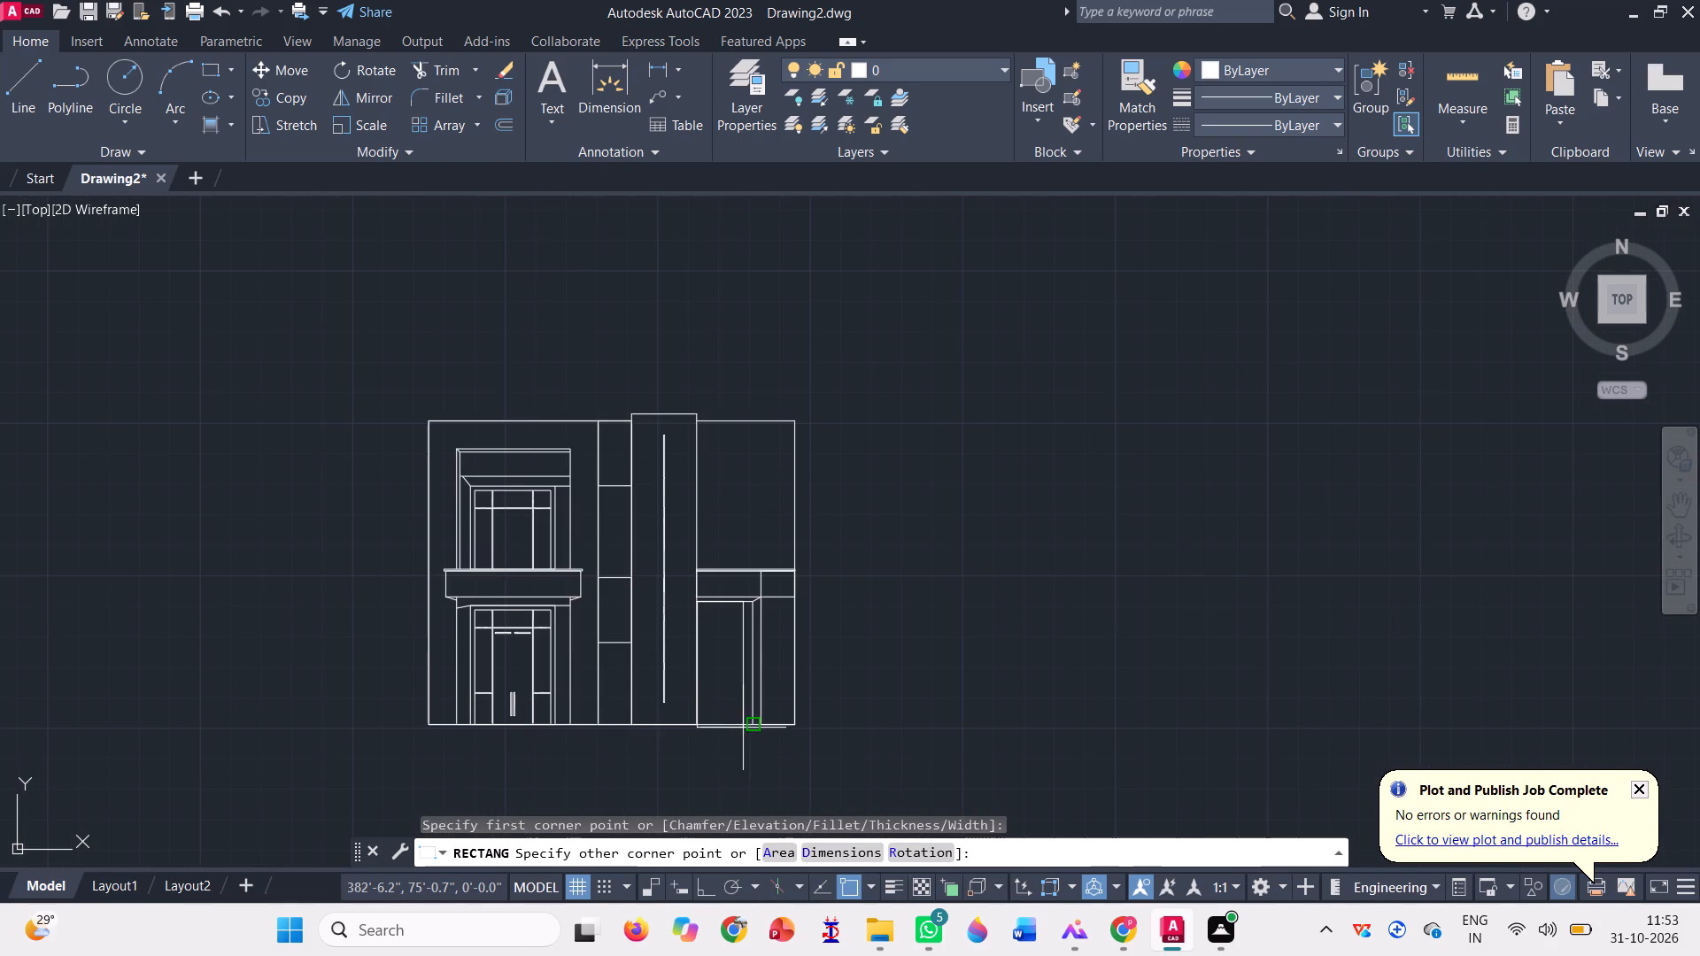
{"action": "scroll", "coordinate": [746, 728], "scroll_direction": "up", "scroll_amount": 2}
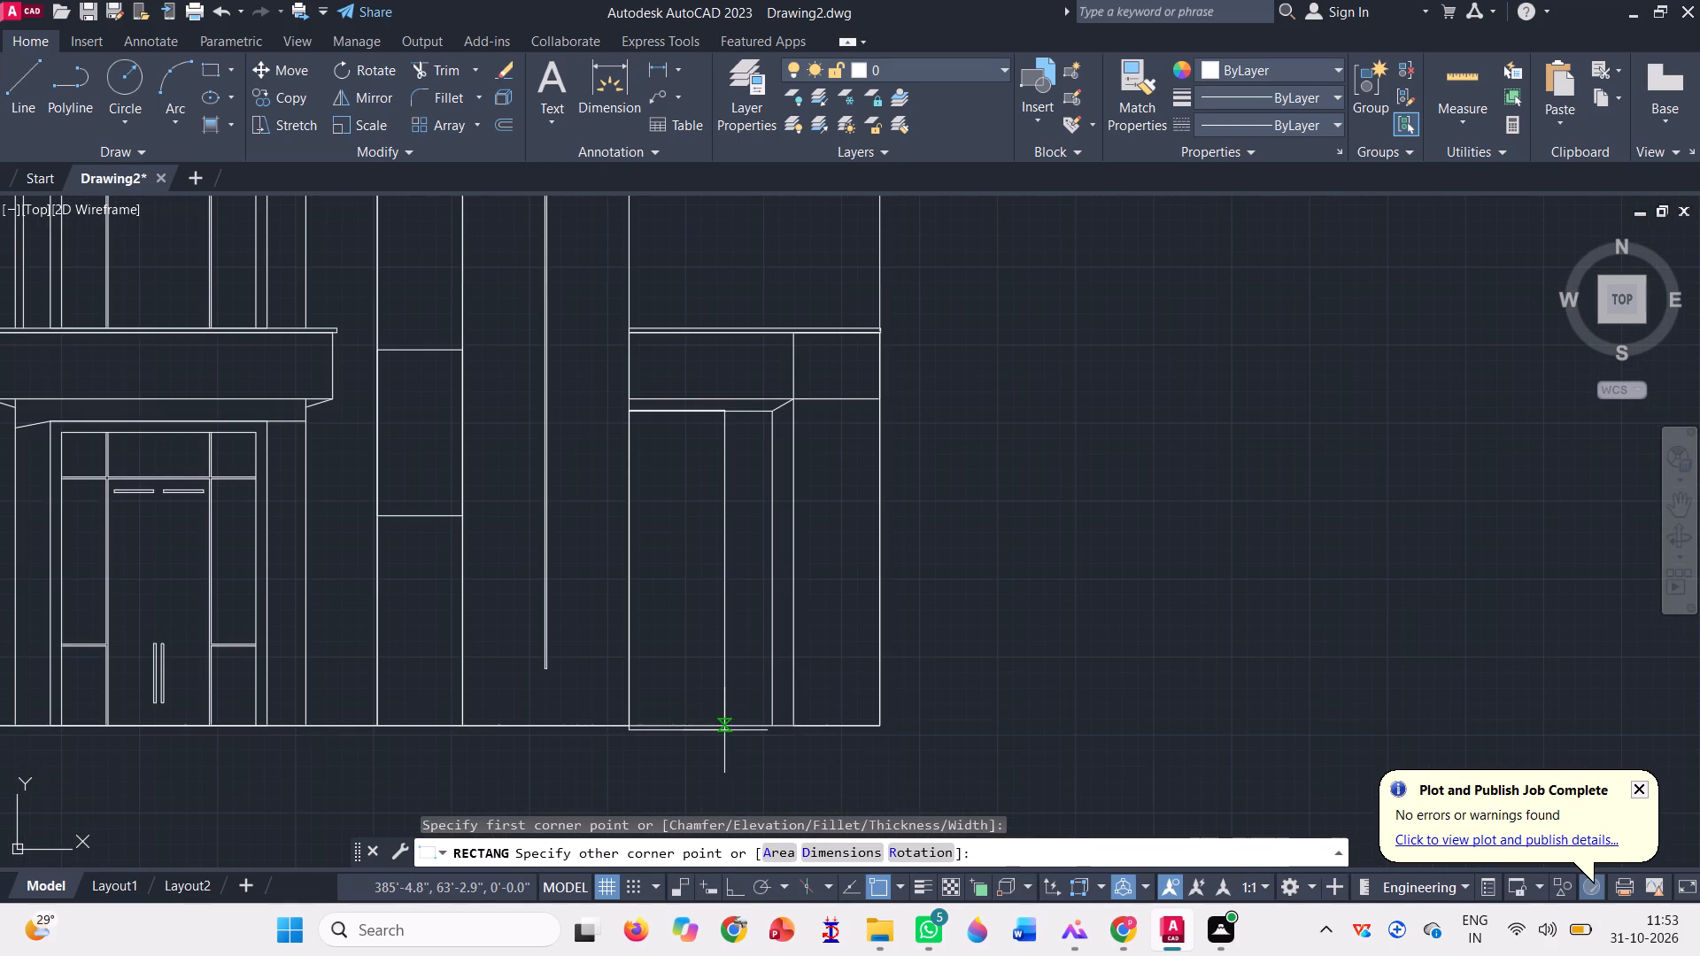
{"action": "left_click", "coordinate": [723, 726]}
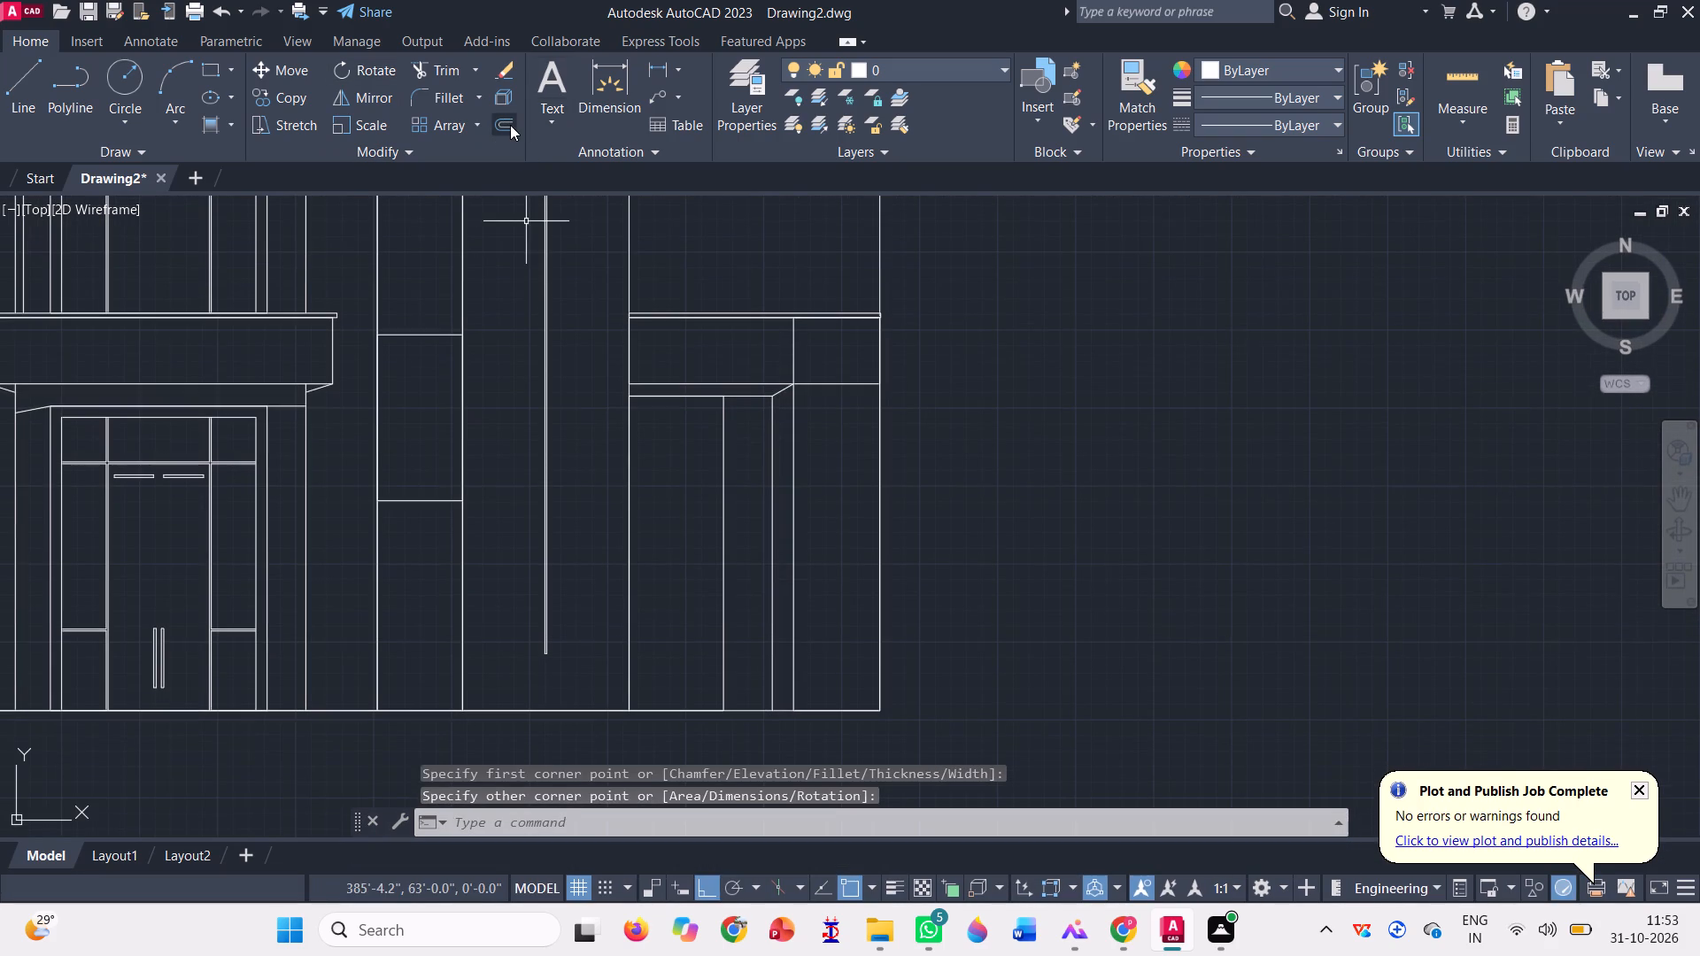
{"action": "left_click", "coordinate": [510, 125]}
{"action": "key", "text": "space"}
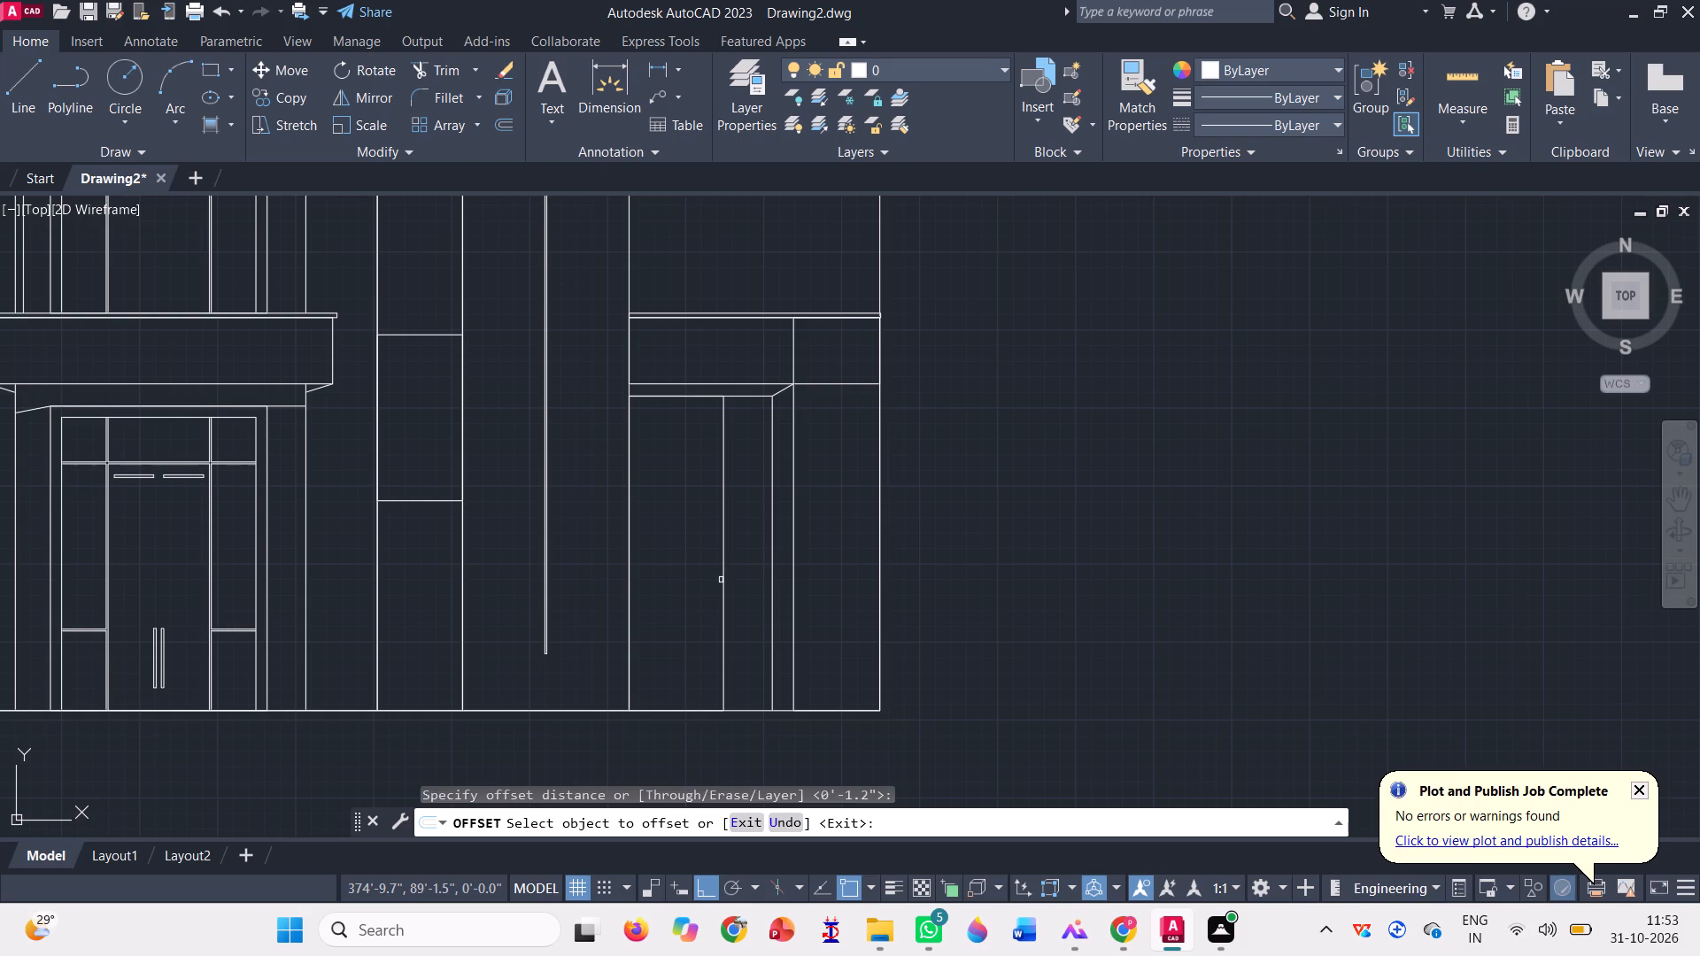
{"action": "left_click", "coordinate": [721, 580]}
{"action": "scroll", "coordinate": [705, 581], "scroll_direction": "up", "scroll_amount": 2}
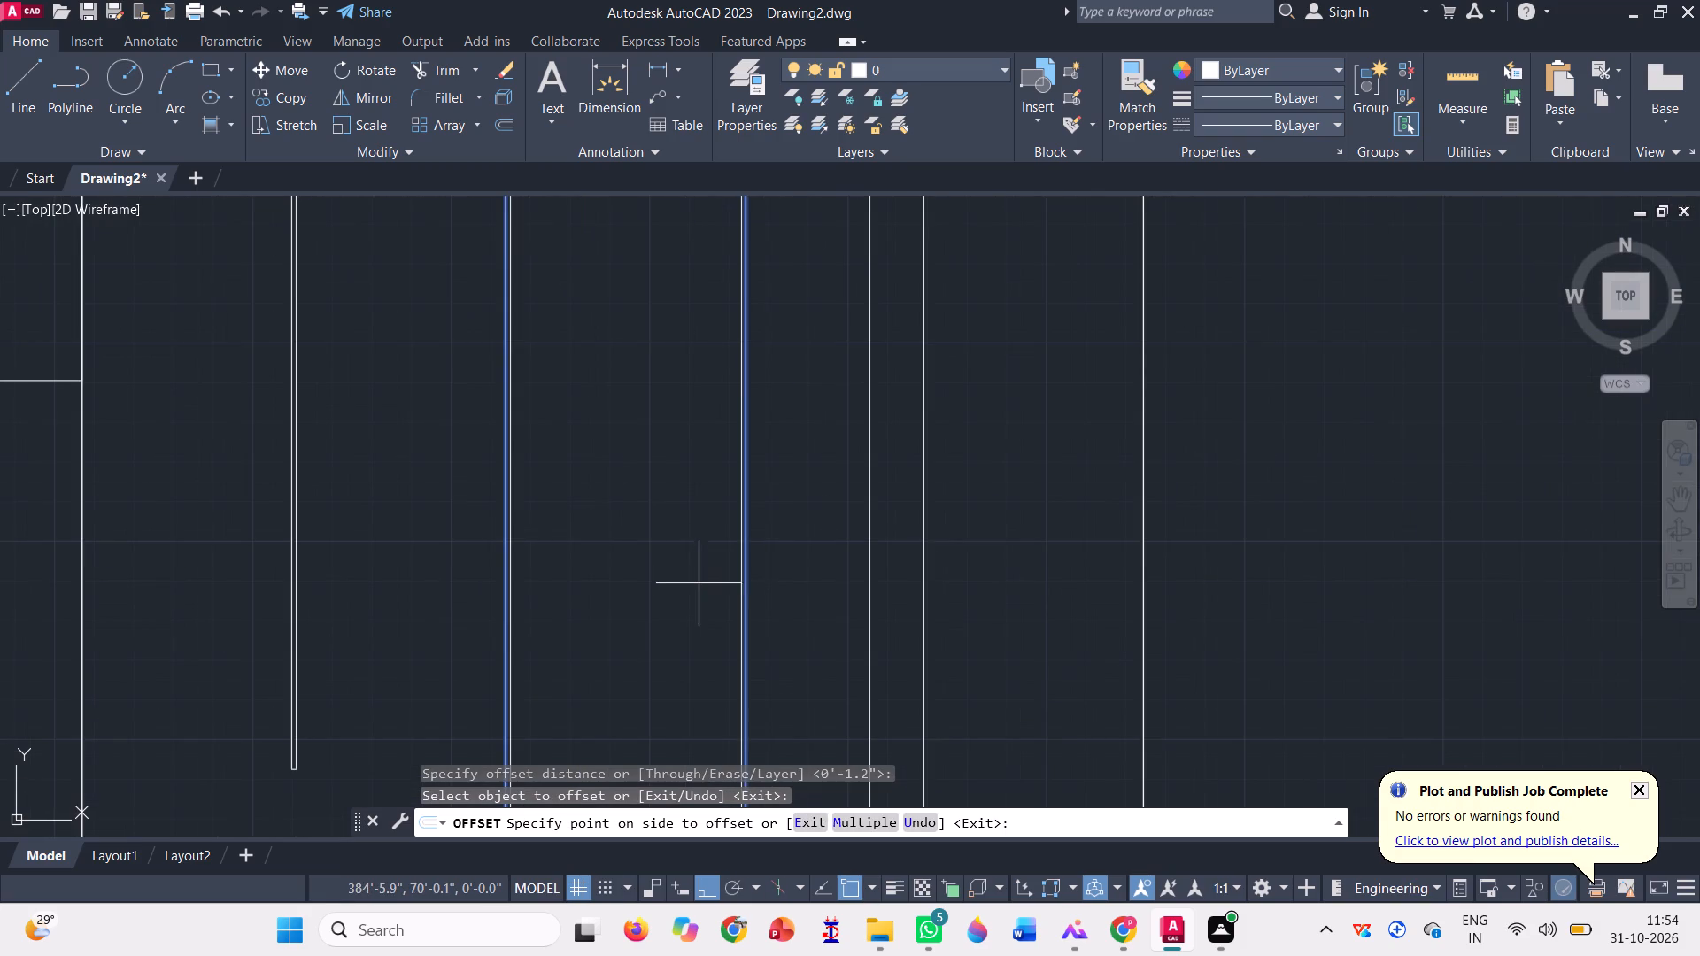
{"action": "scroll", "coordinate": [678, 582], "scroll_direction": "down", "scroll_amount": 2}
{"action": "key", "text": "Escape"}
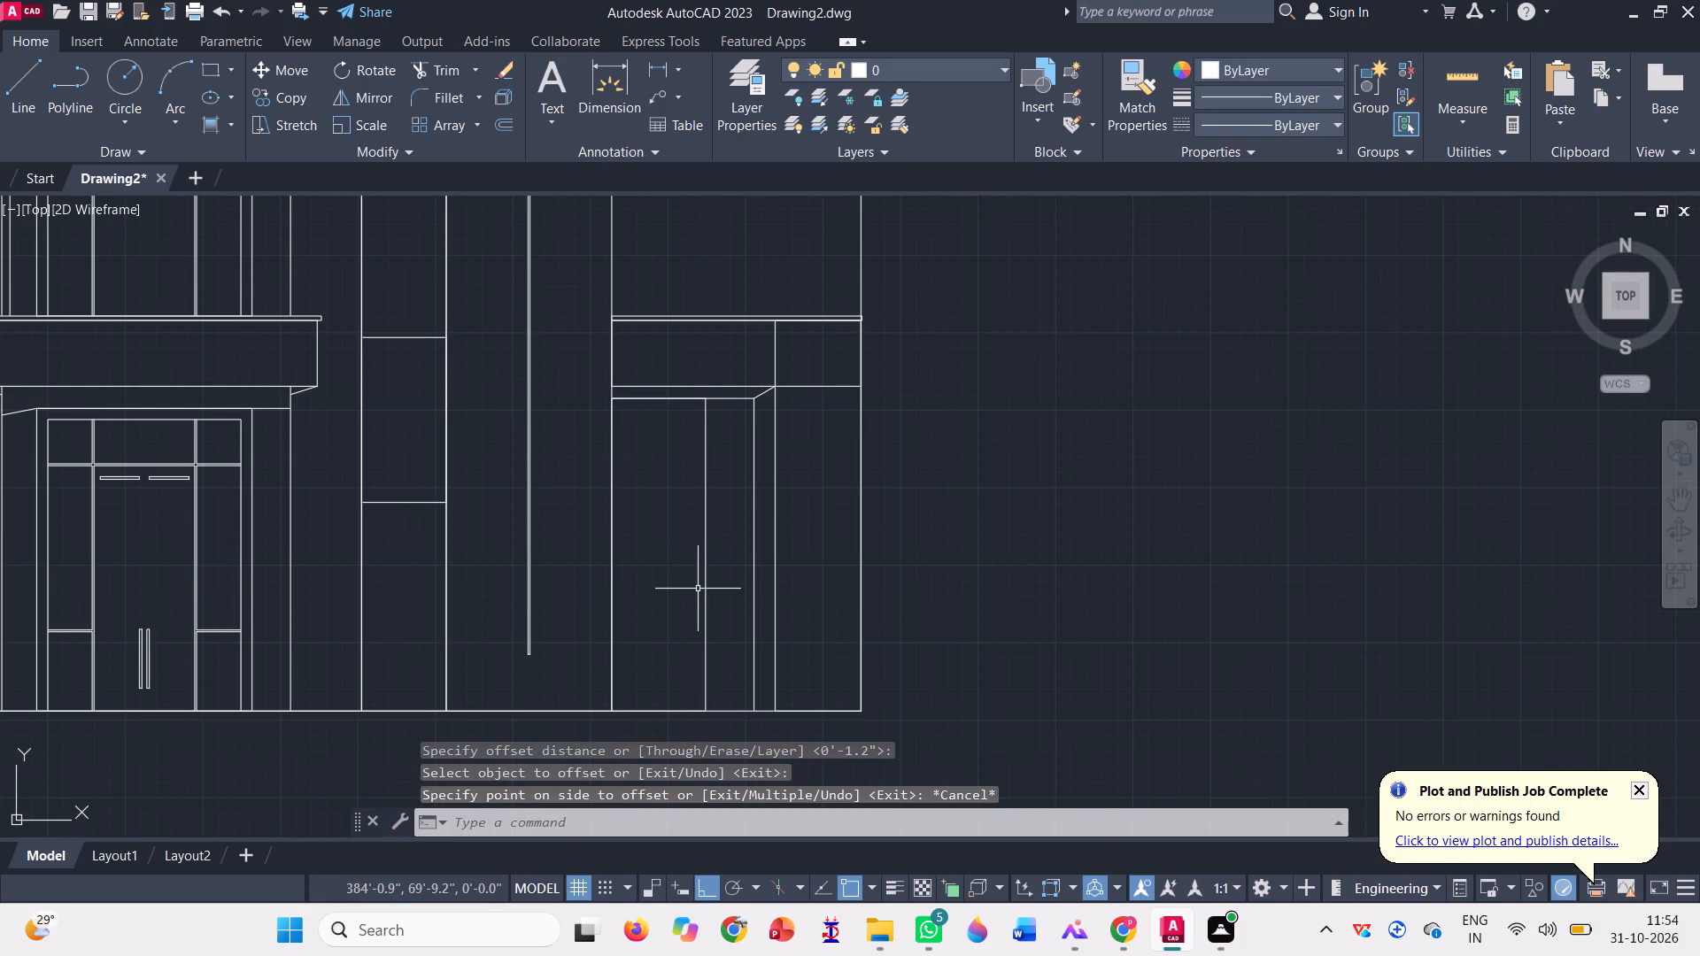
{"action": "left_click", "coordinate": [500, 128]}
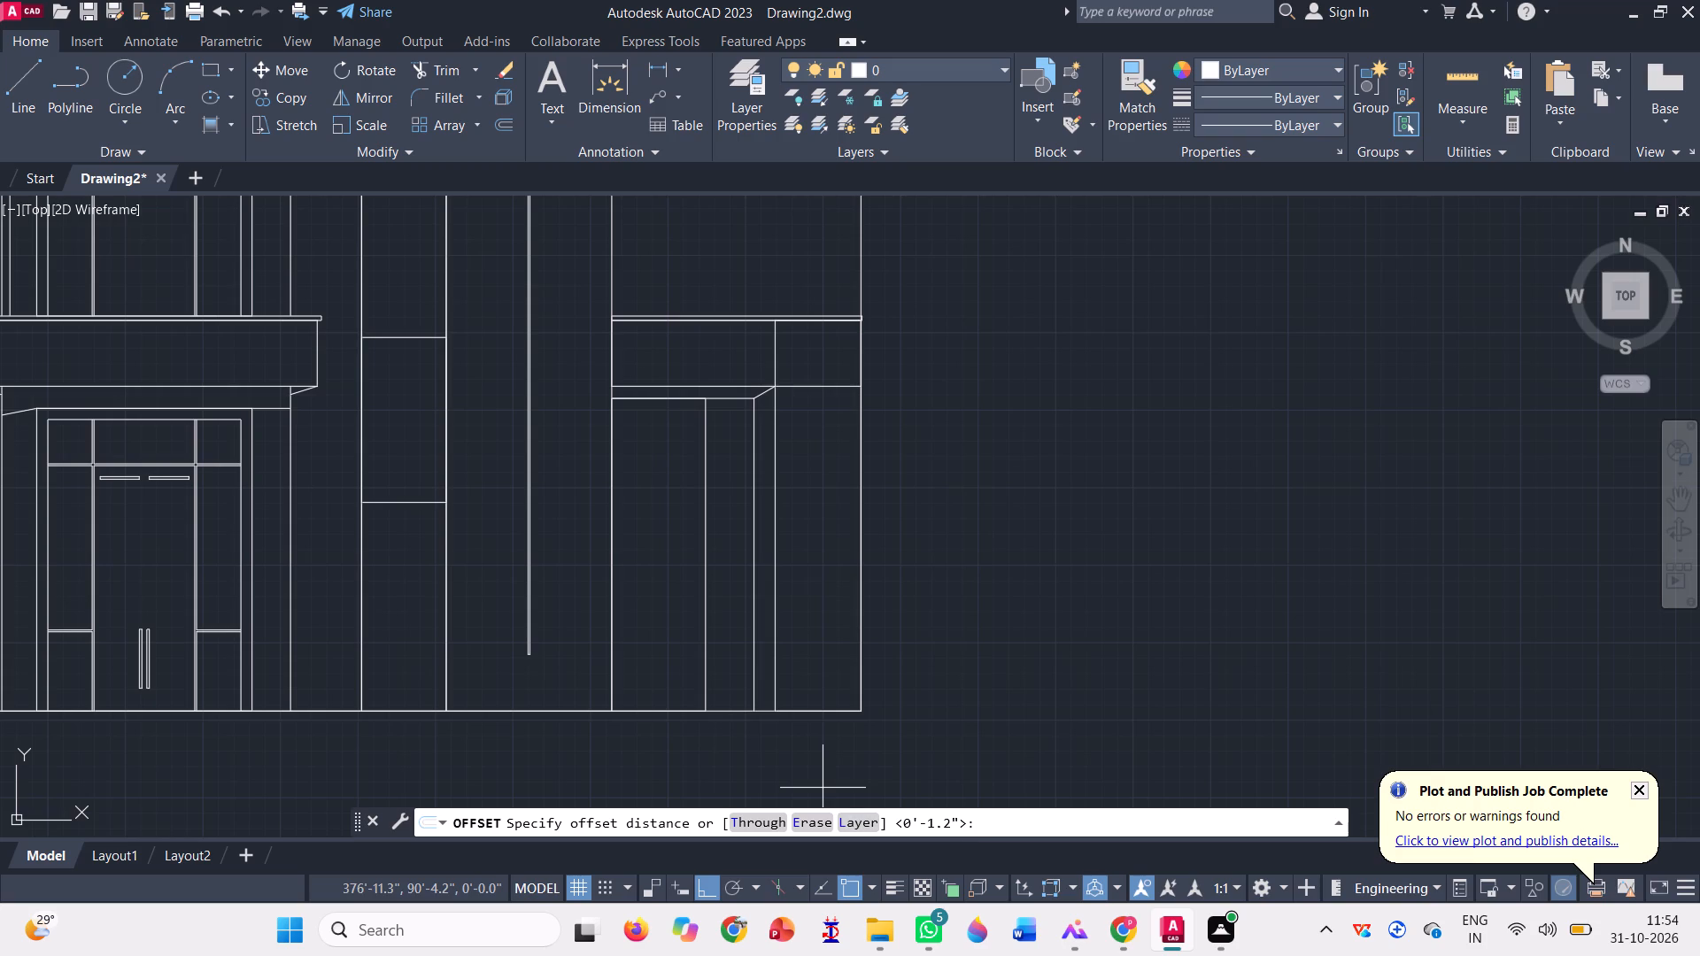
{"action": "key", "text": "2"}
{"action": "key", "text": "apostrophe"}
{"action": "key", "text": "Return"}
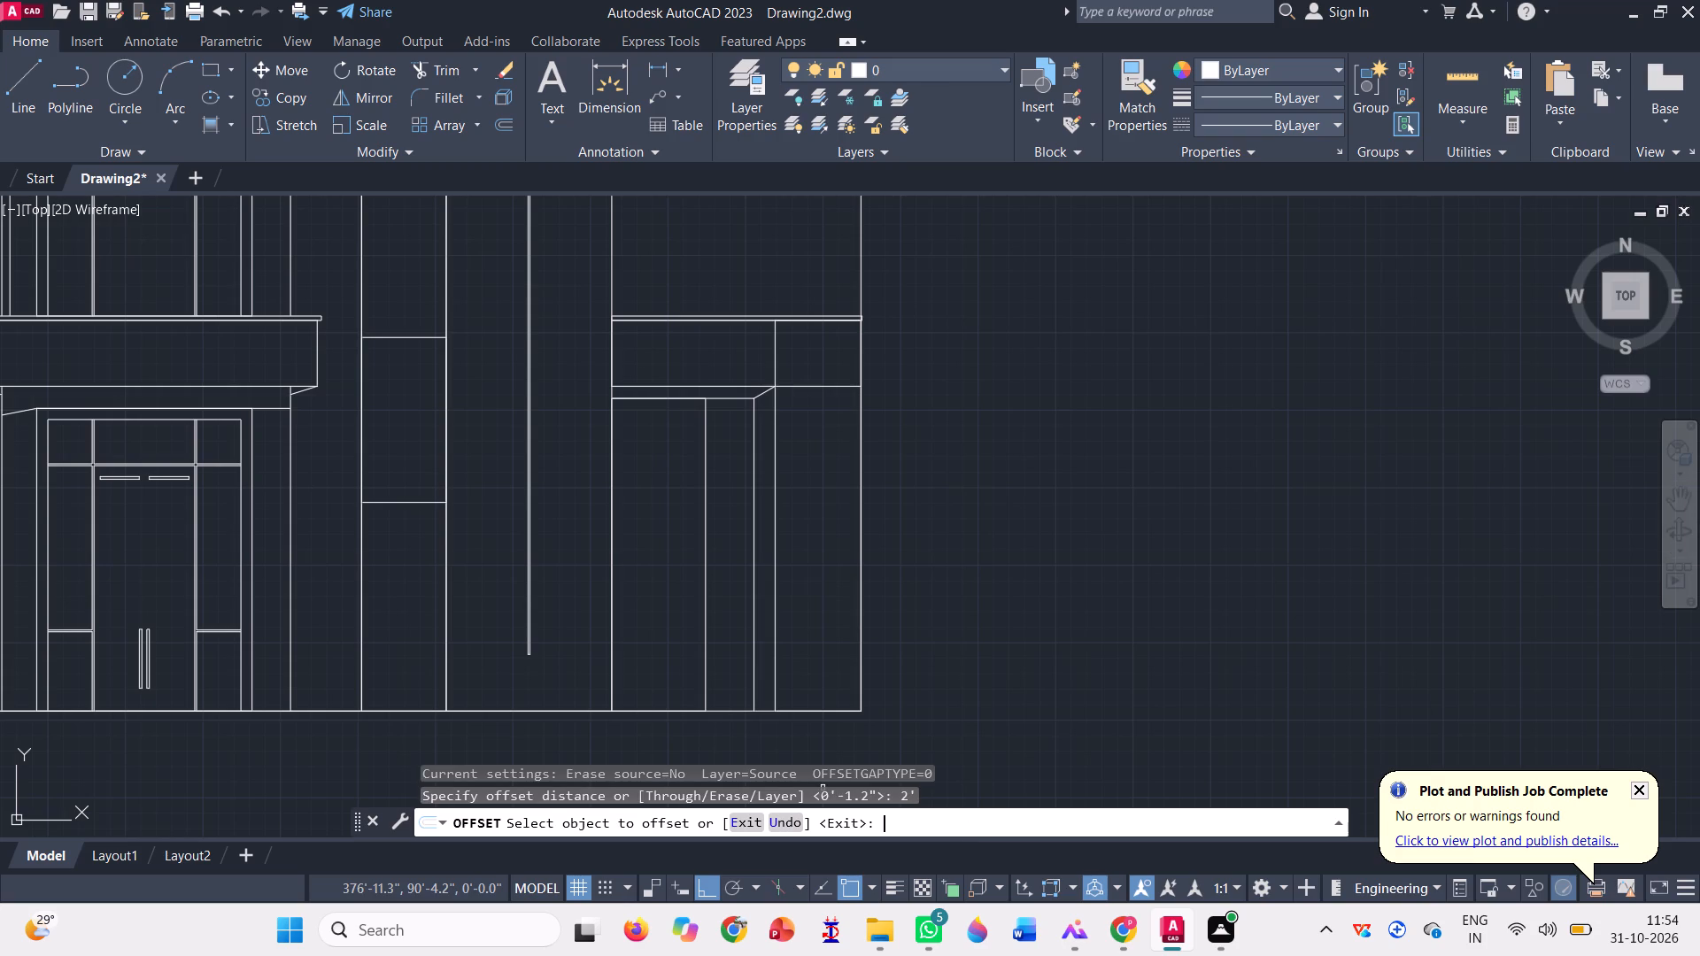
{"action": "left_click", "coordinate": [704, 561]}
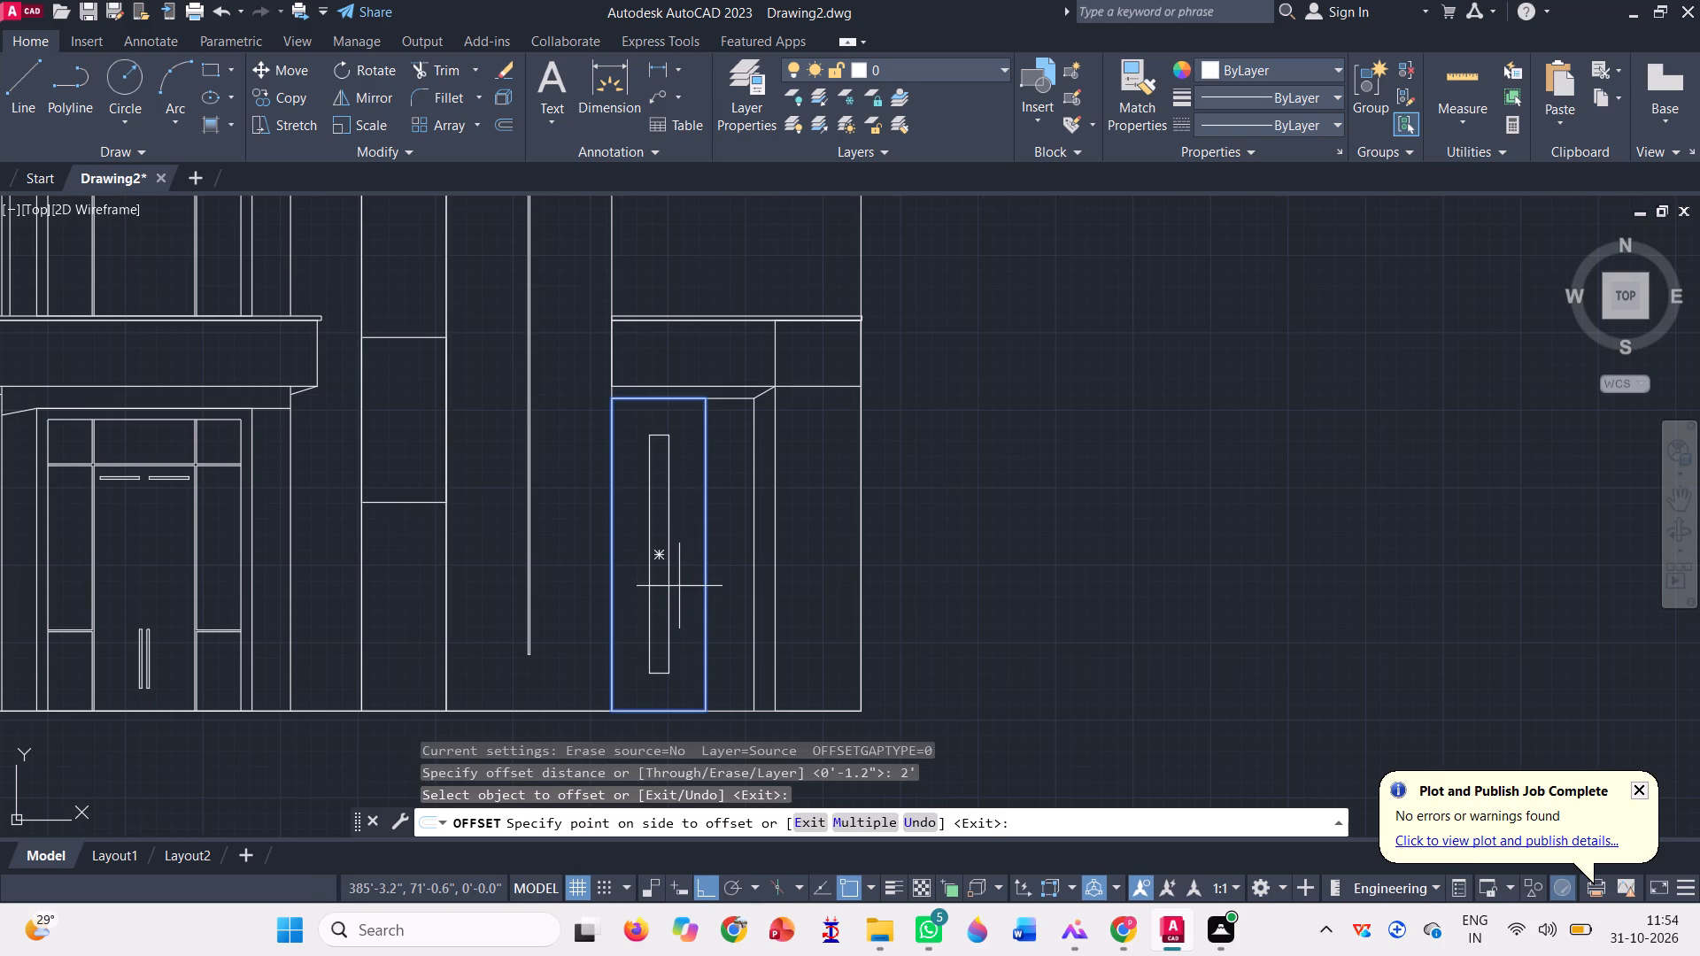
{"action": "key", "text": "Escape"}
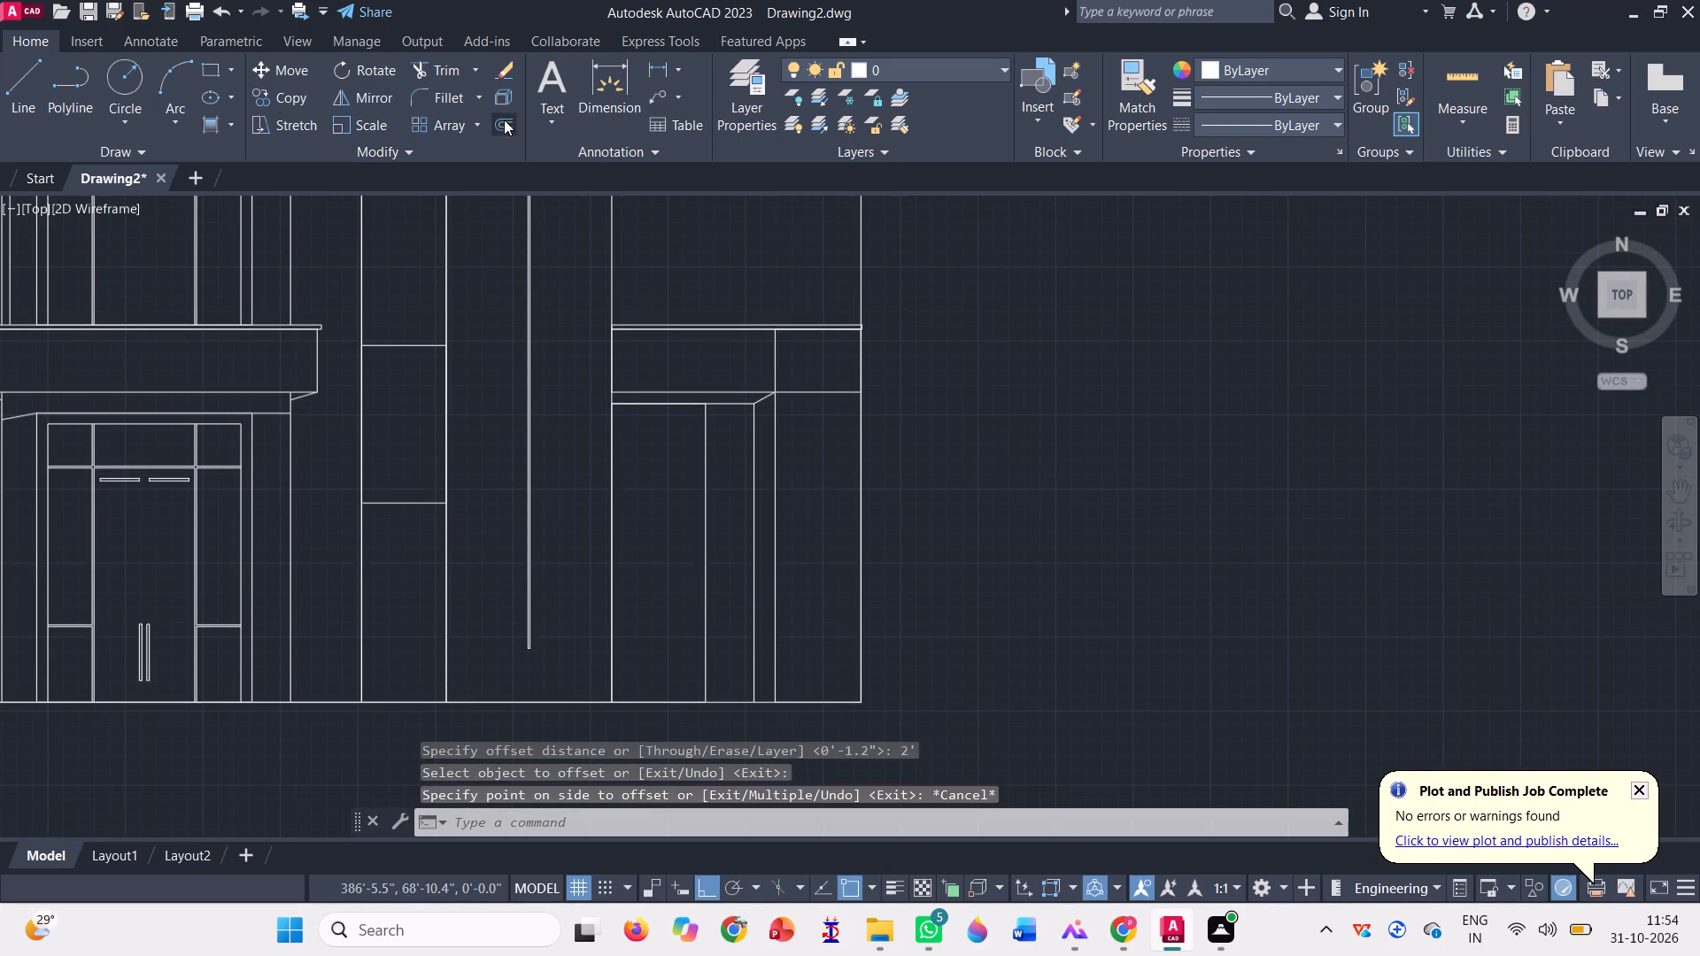
Offset the new rectangle in the right bay's opening 1' inward.
{"action": "left_click", "coordinate": [504, 119]}
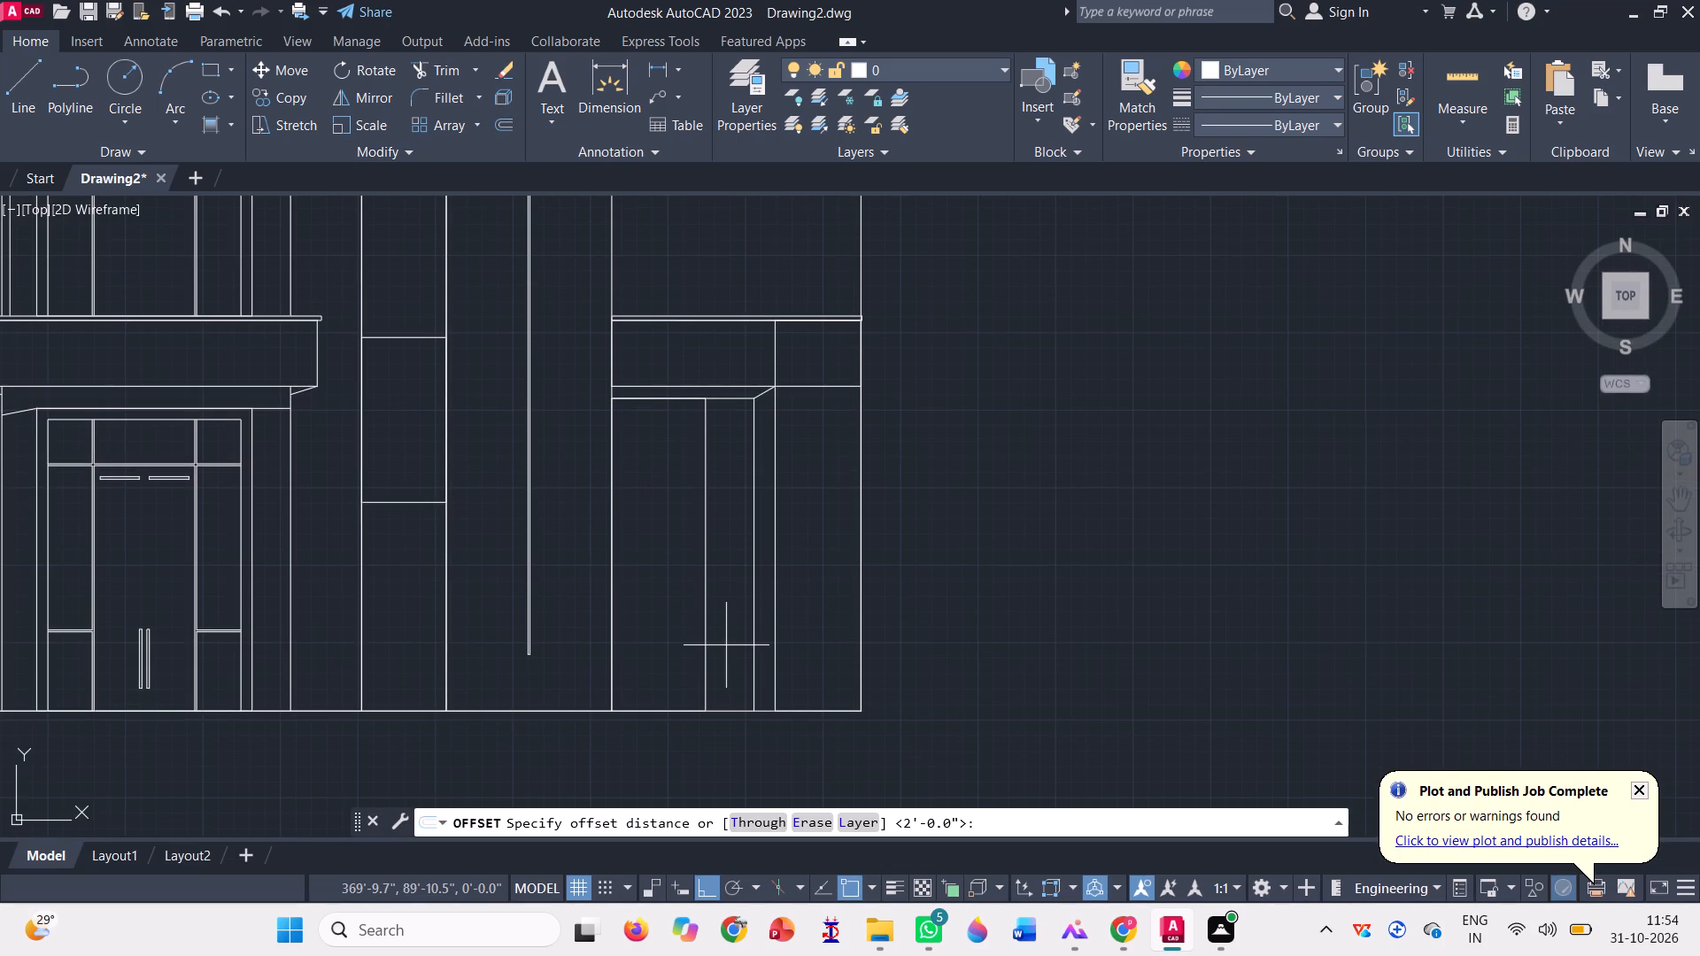
{"action": "type", "text": "1'"}
{"action": "key", "text": "Return"}
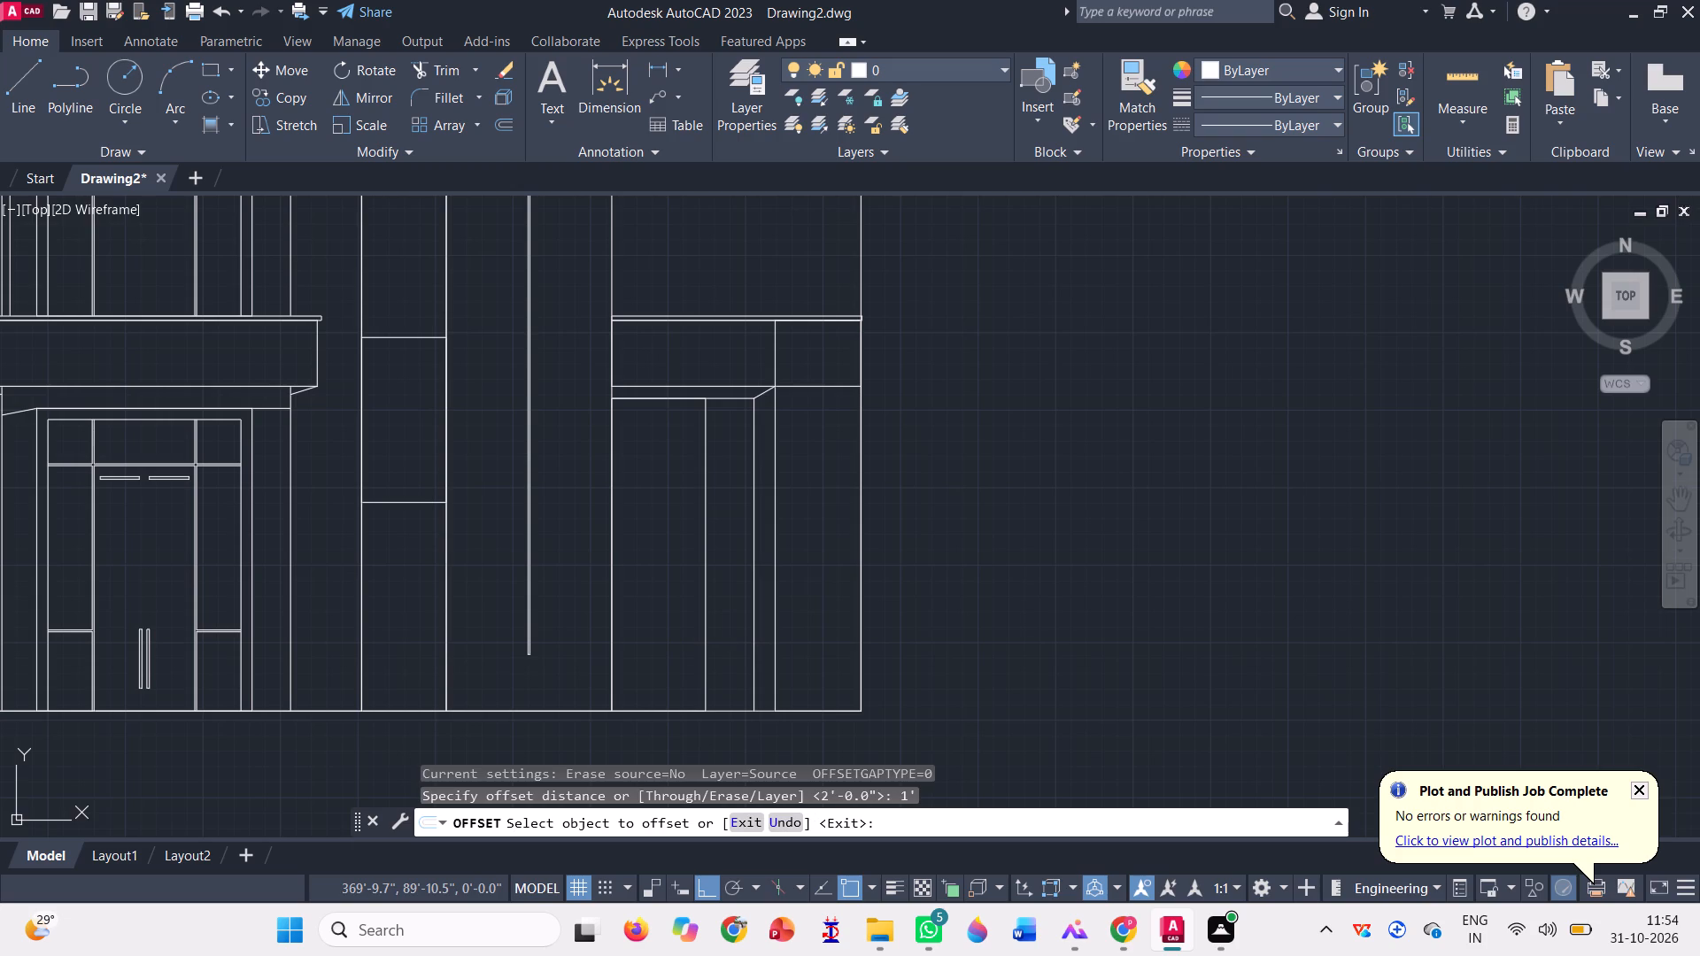
{"action": "left_click", "coordinate": [707, 604]}
{"action": "left_click", "coordinate": [675, 609]}
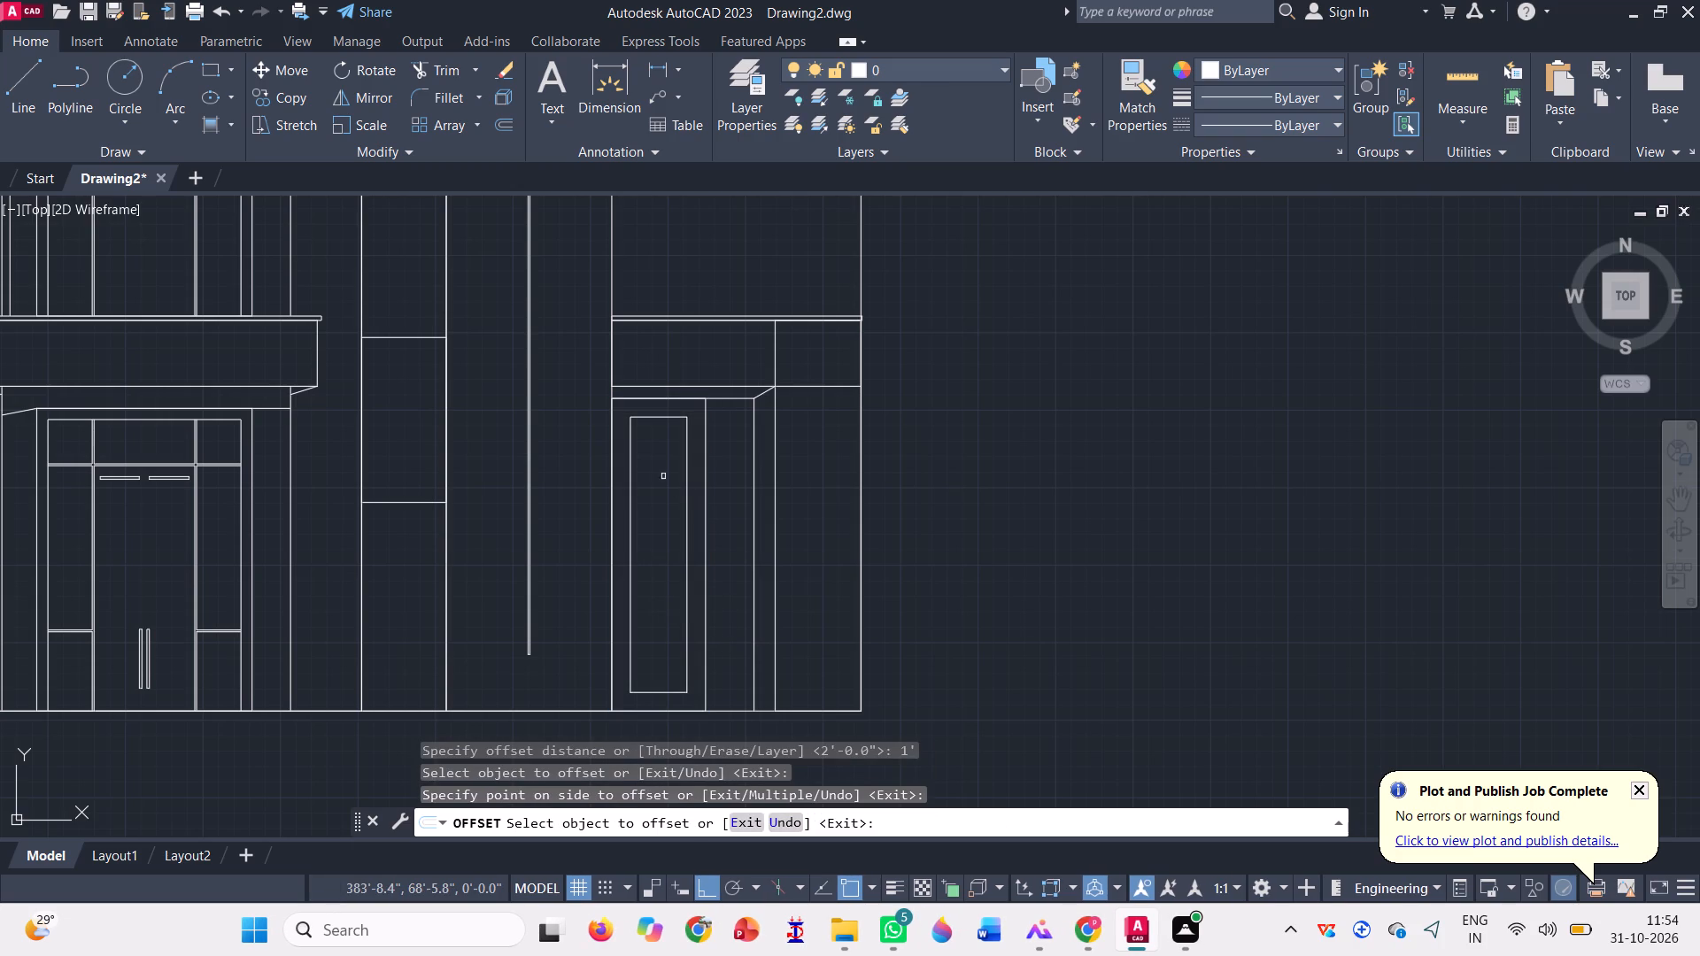
Offset the inset rectangle of the right bay's door 0.5' to both its inside and its outside.
{"action": "key", "text": "Escape"}
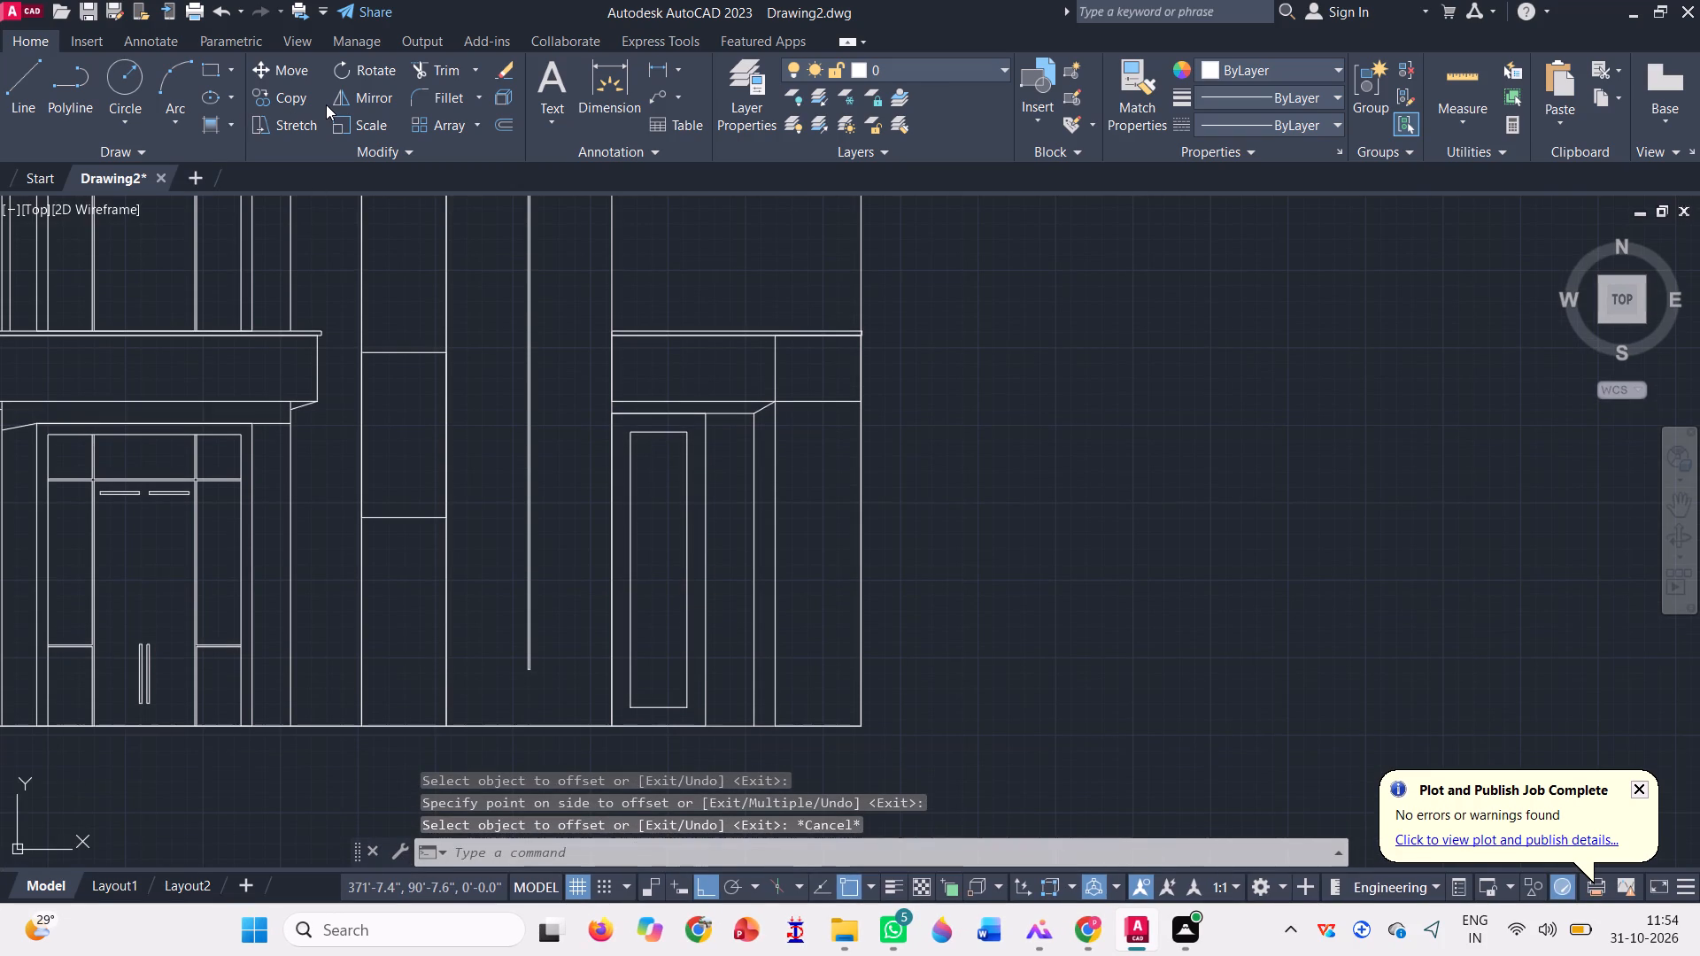
{"action": "scroll", "coordinate": [644, 433], "scroll_direction": "up", "scroll_amount": 1}
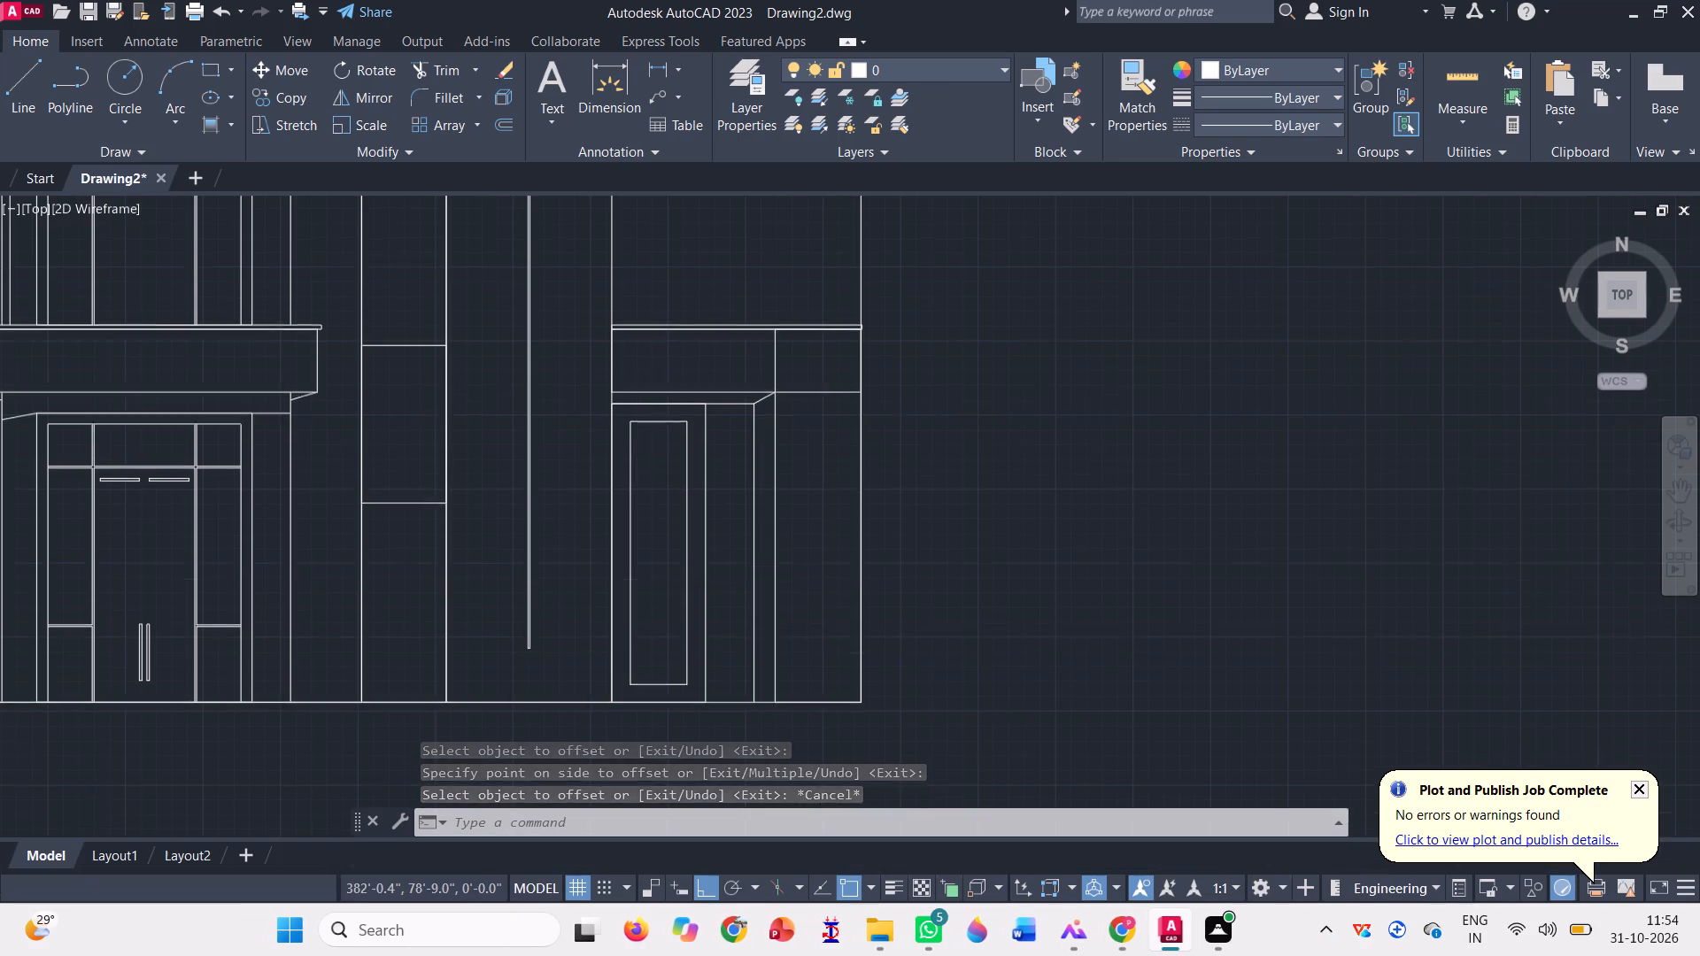
{"action": "scroll", "coordinate": [633, 444], "scroll_direction": "down", "scroll_amount": 1}
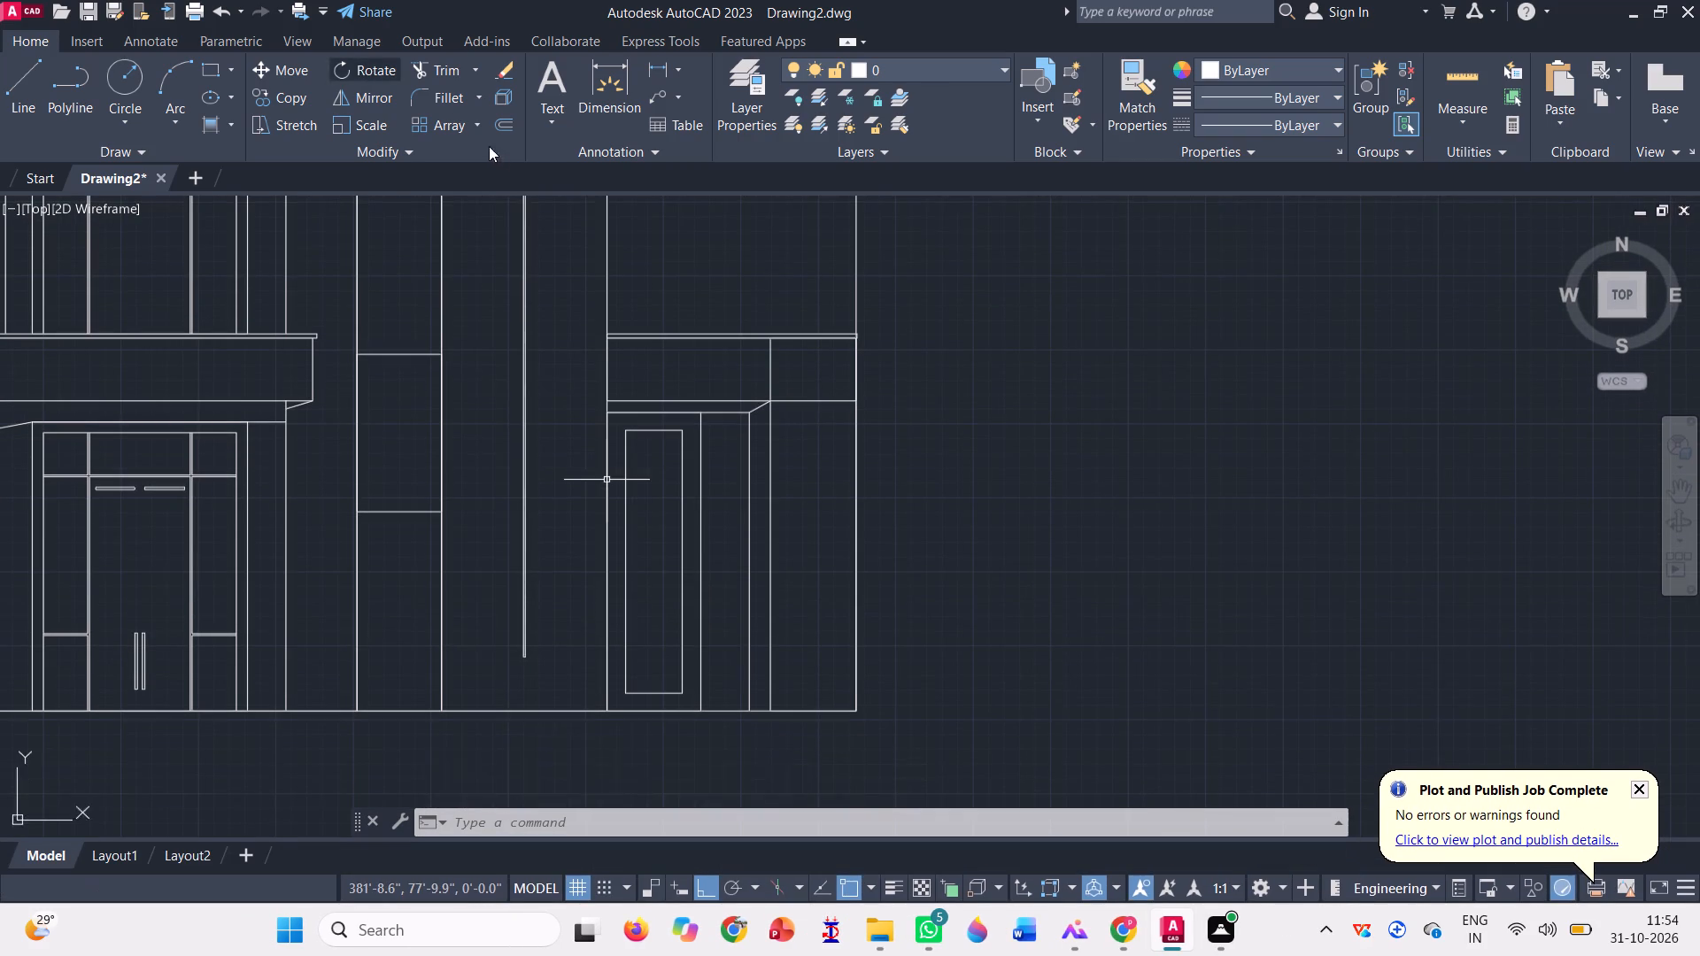
{"action": "left_click", "coordinate": [503, 120]}
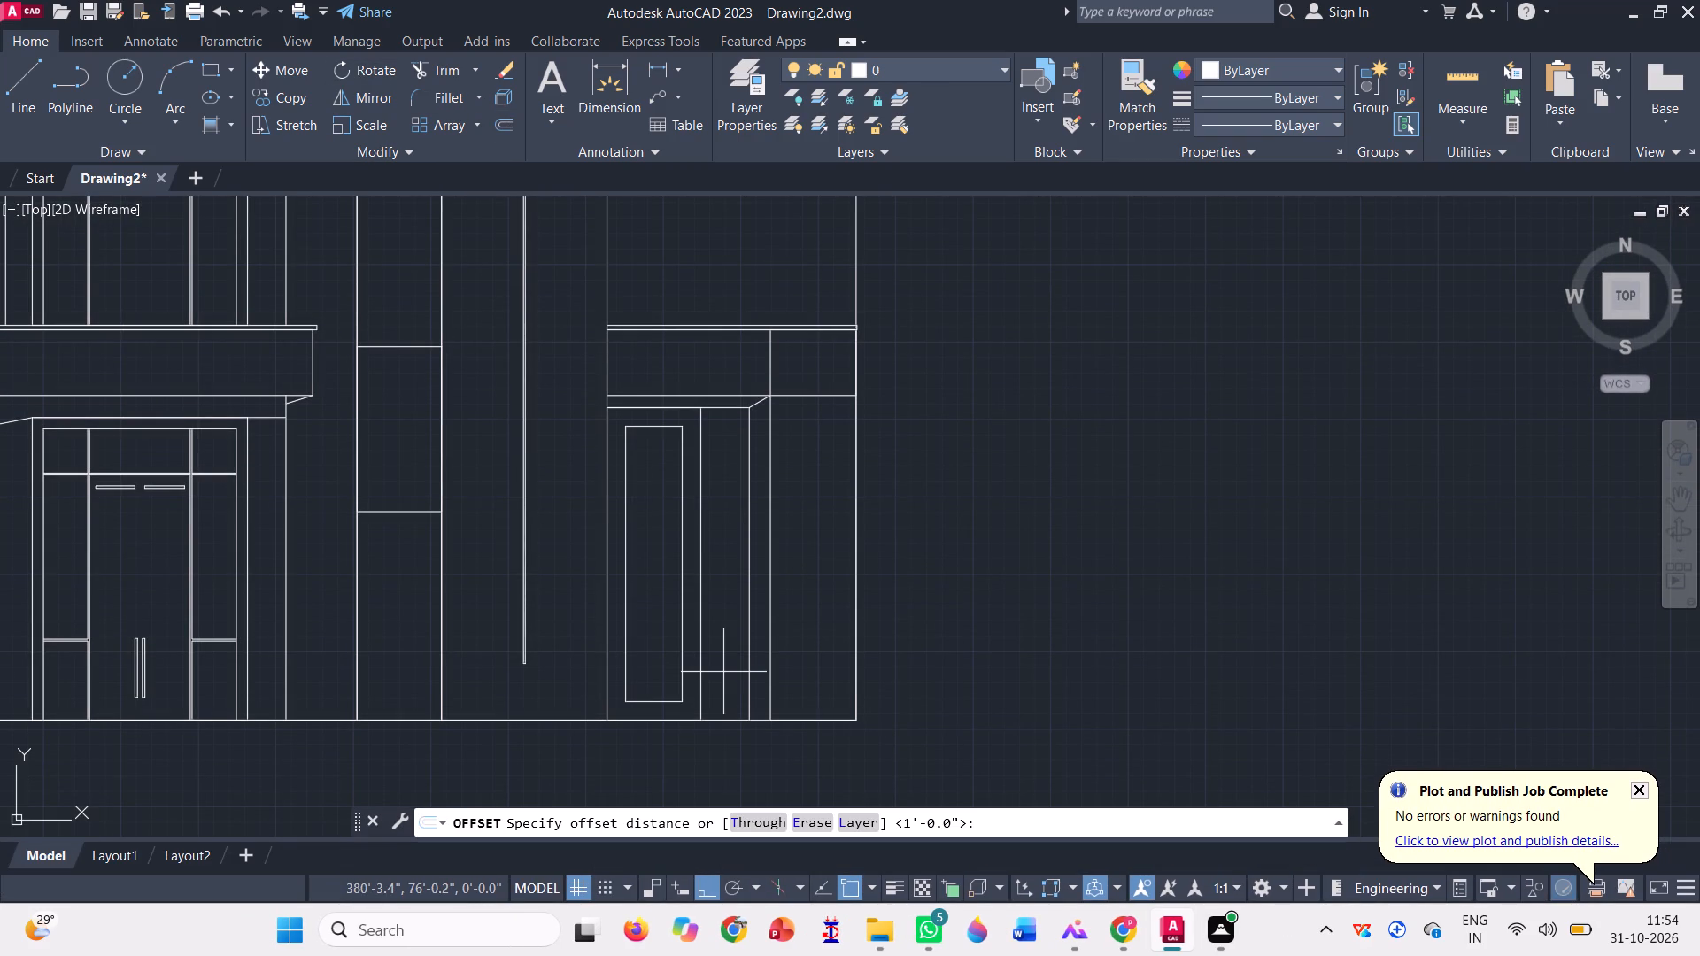
{"action": "type", "text": "0.5\""}
{"action": "key", "text": "BackSpace"}
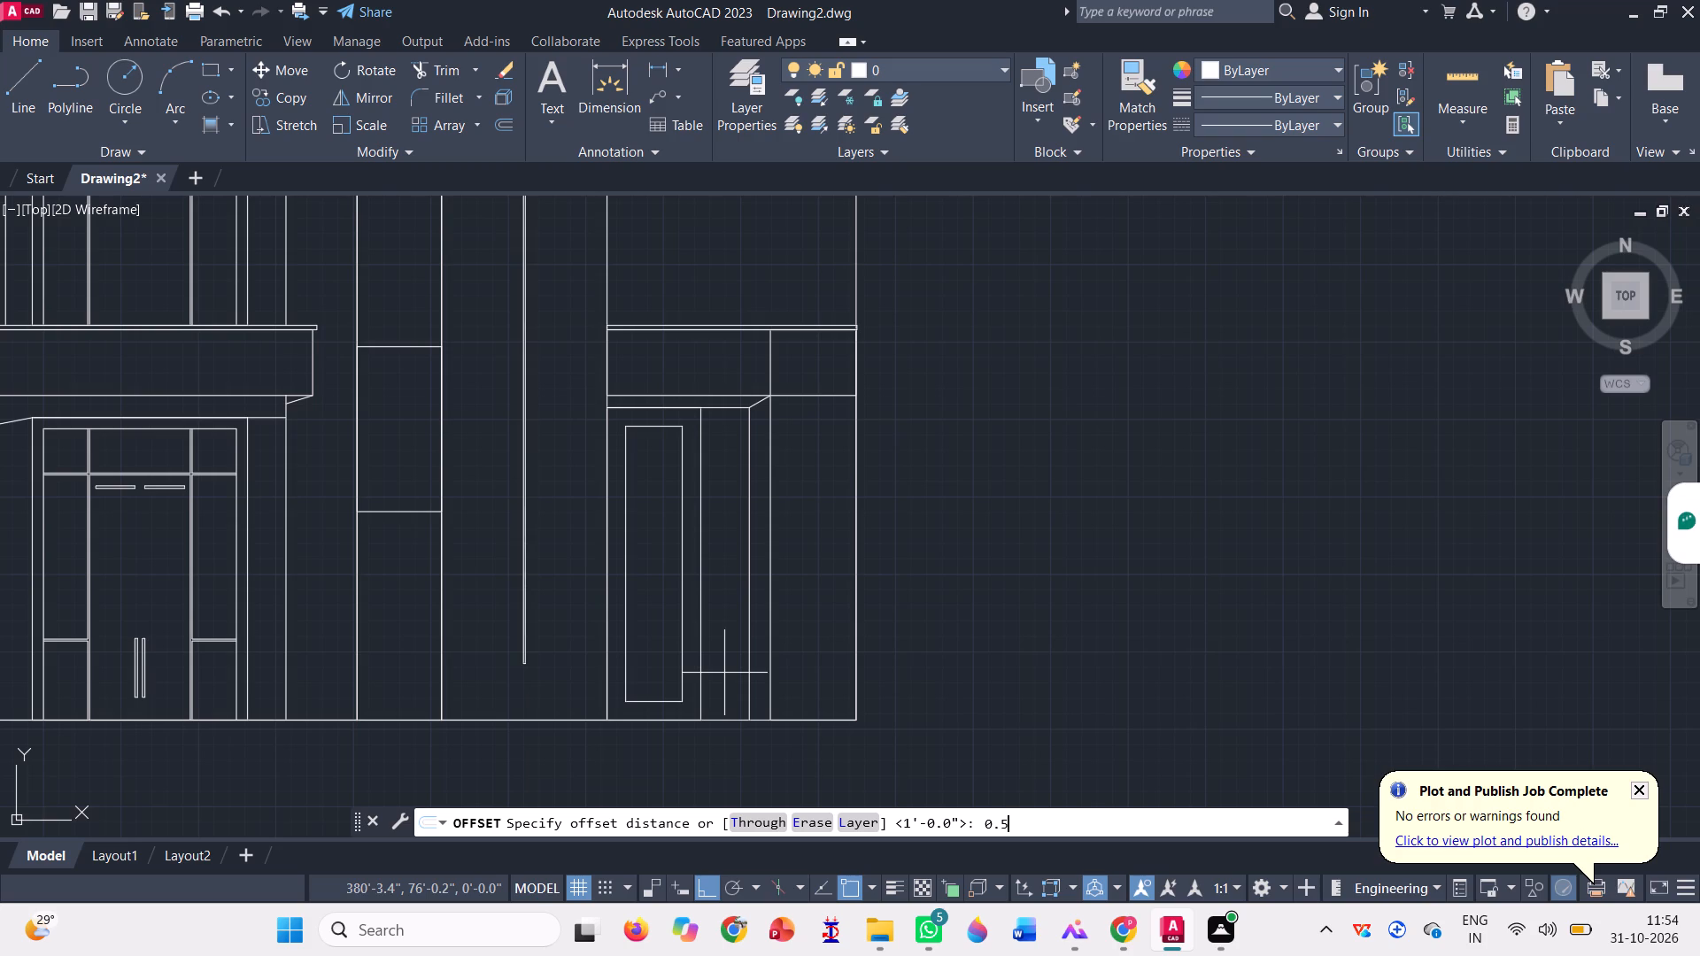
{"action": "key", "text": "apostrophe"}
{"action": "key", "text": "Return"}
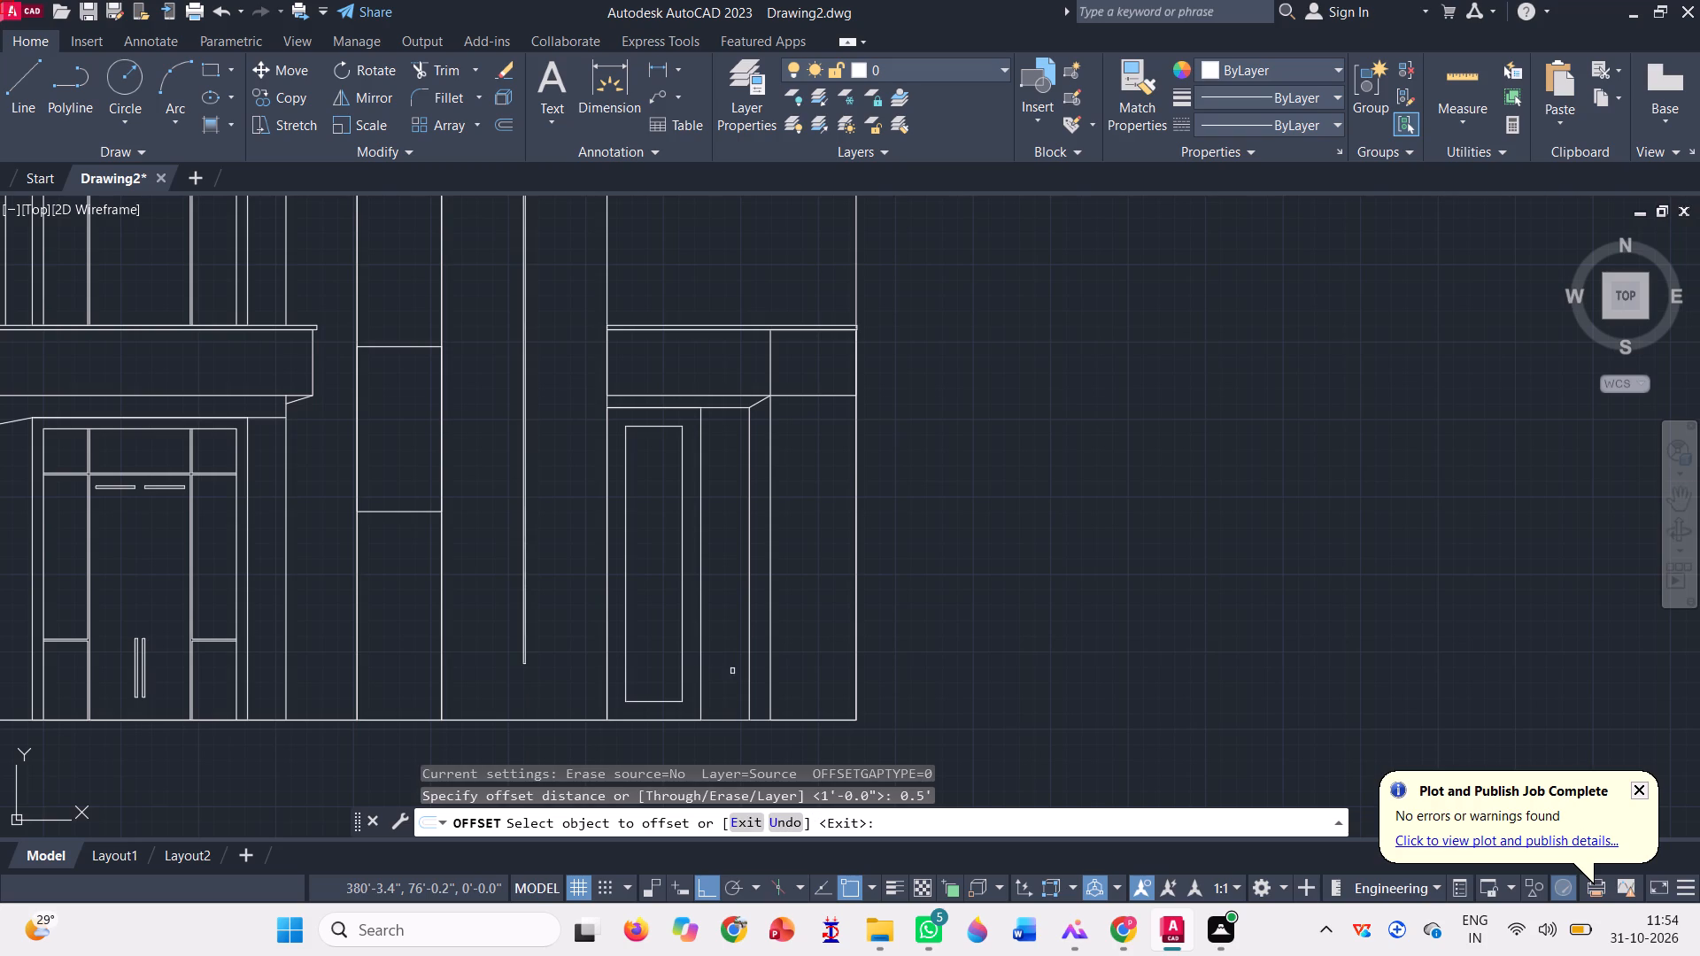
{"action": "left_click", "coordinate": [682, 507]}
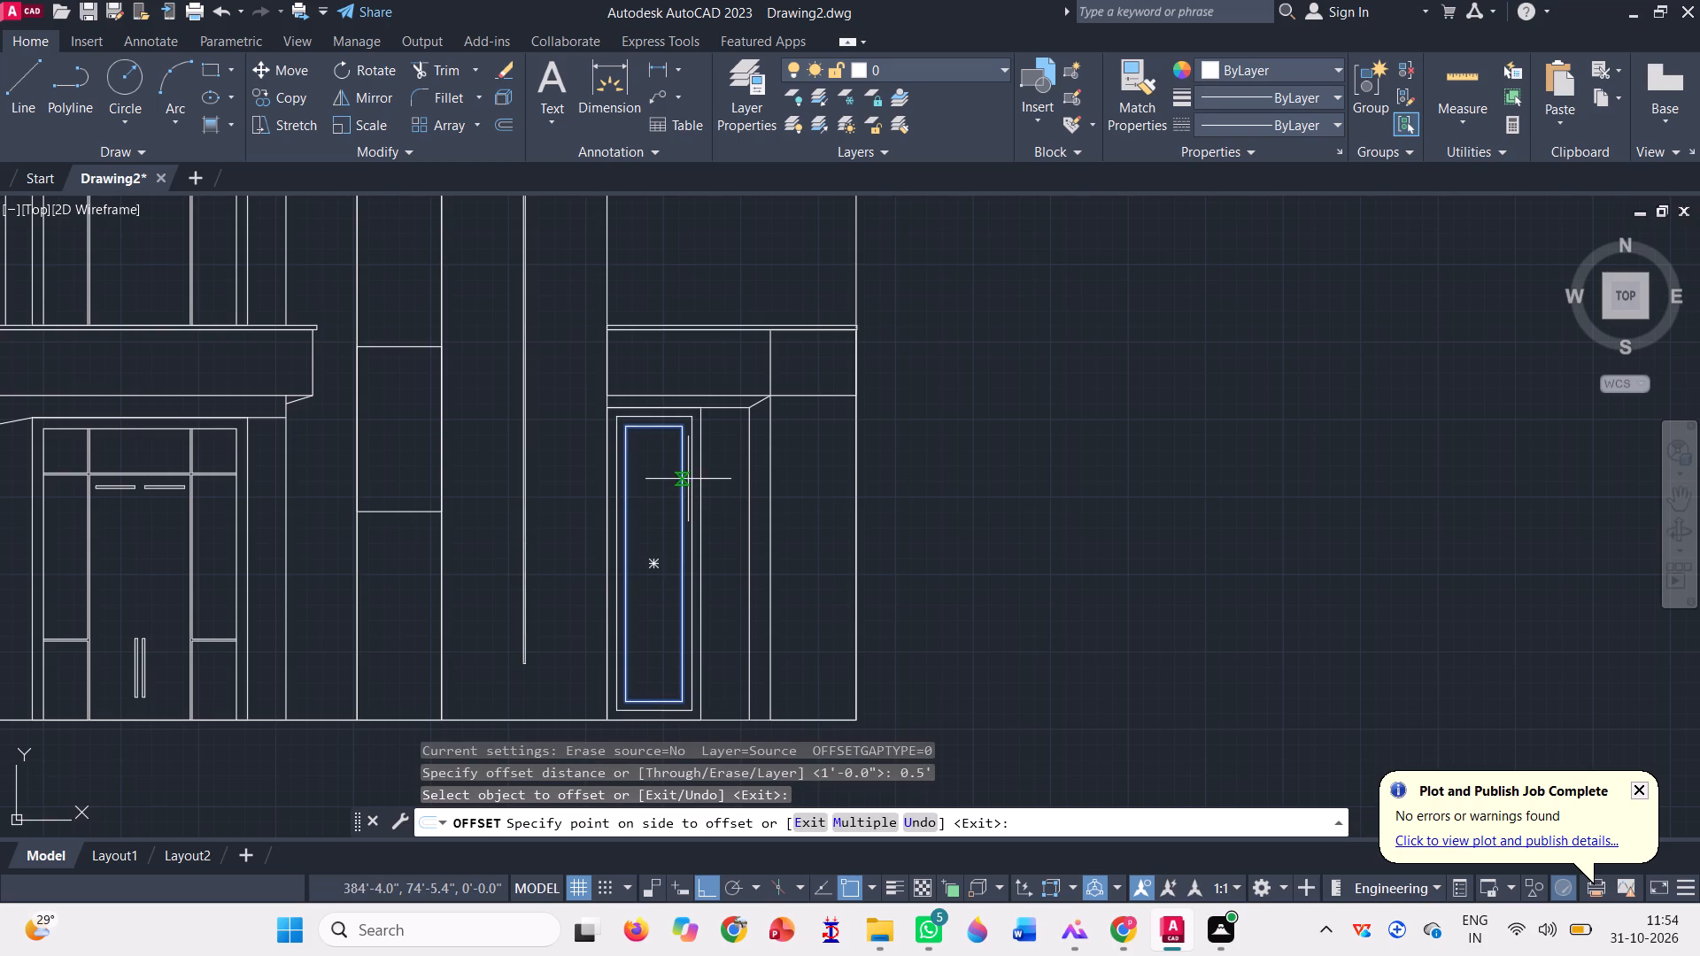
{"action": "left_click", "coordinate": [688, 474]}
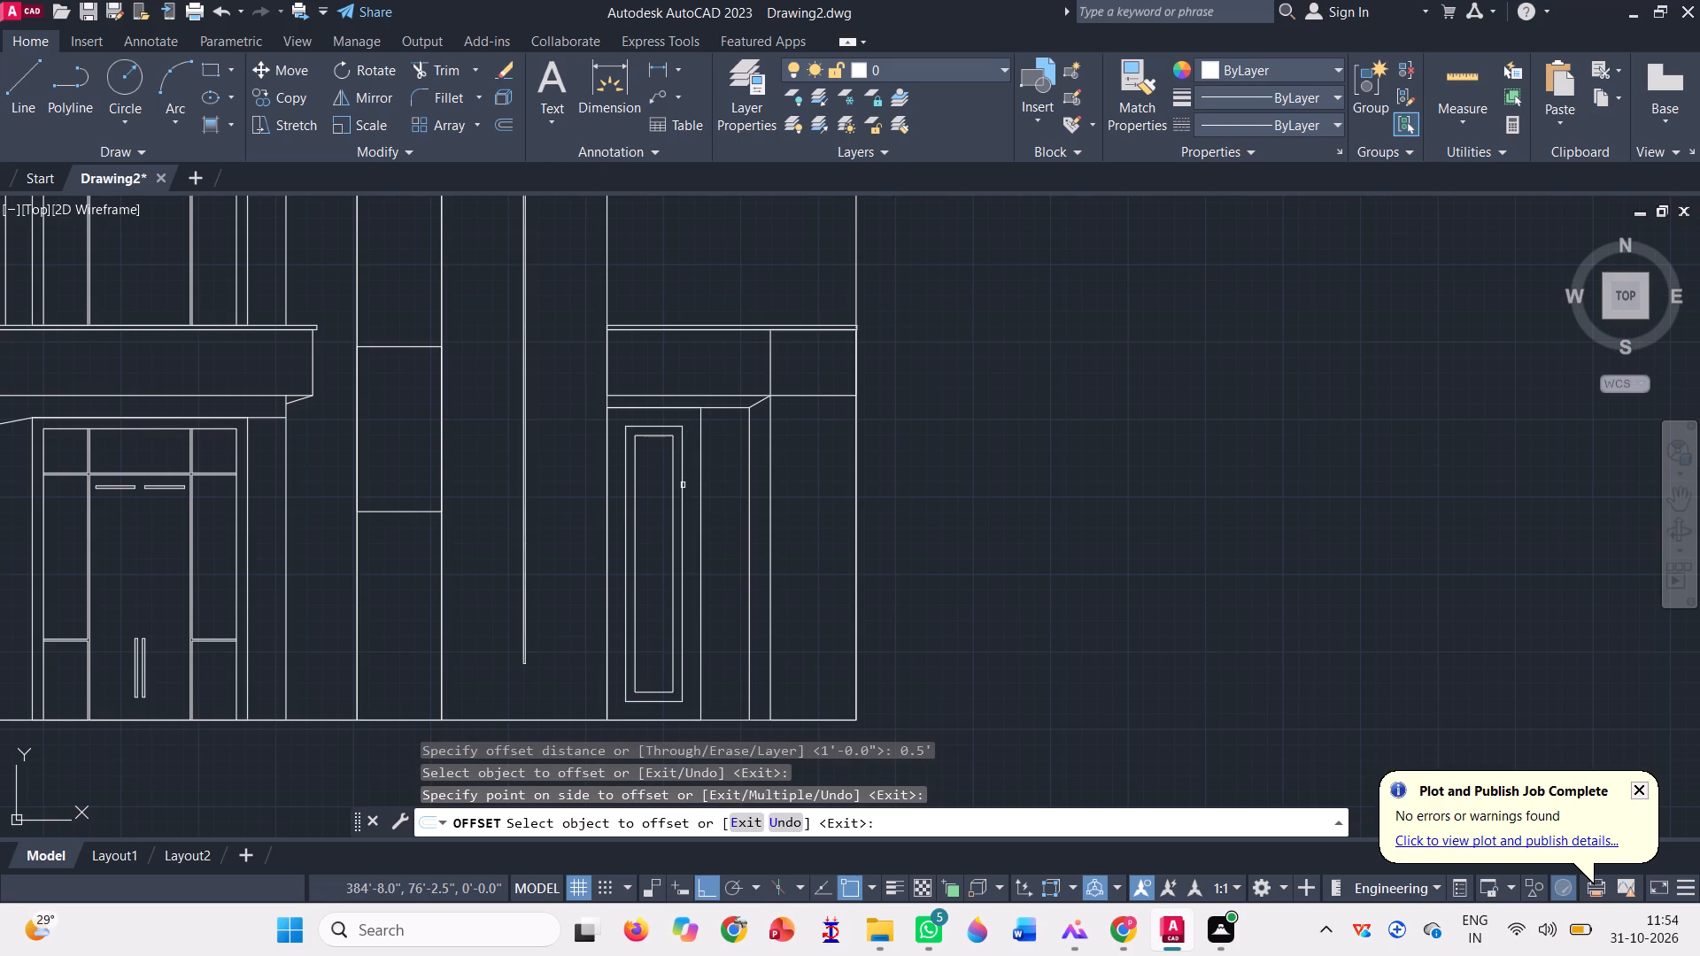
{"action": "left_click", "coordinate": [683, 485]}
{"action": "scroll", "coordinate": [697, 432], "scroll_direction": "up", "scroll_amount": 3}
{"action": "left_click", "coordinate": [668, 374]}
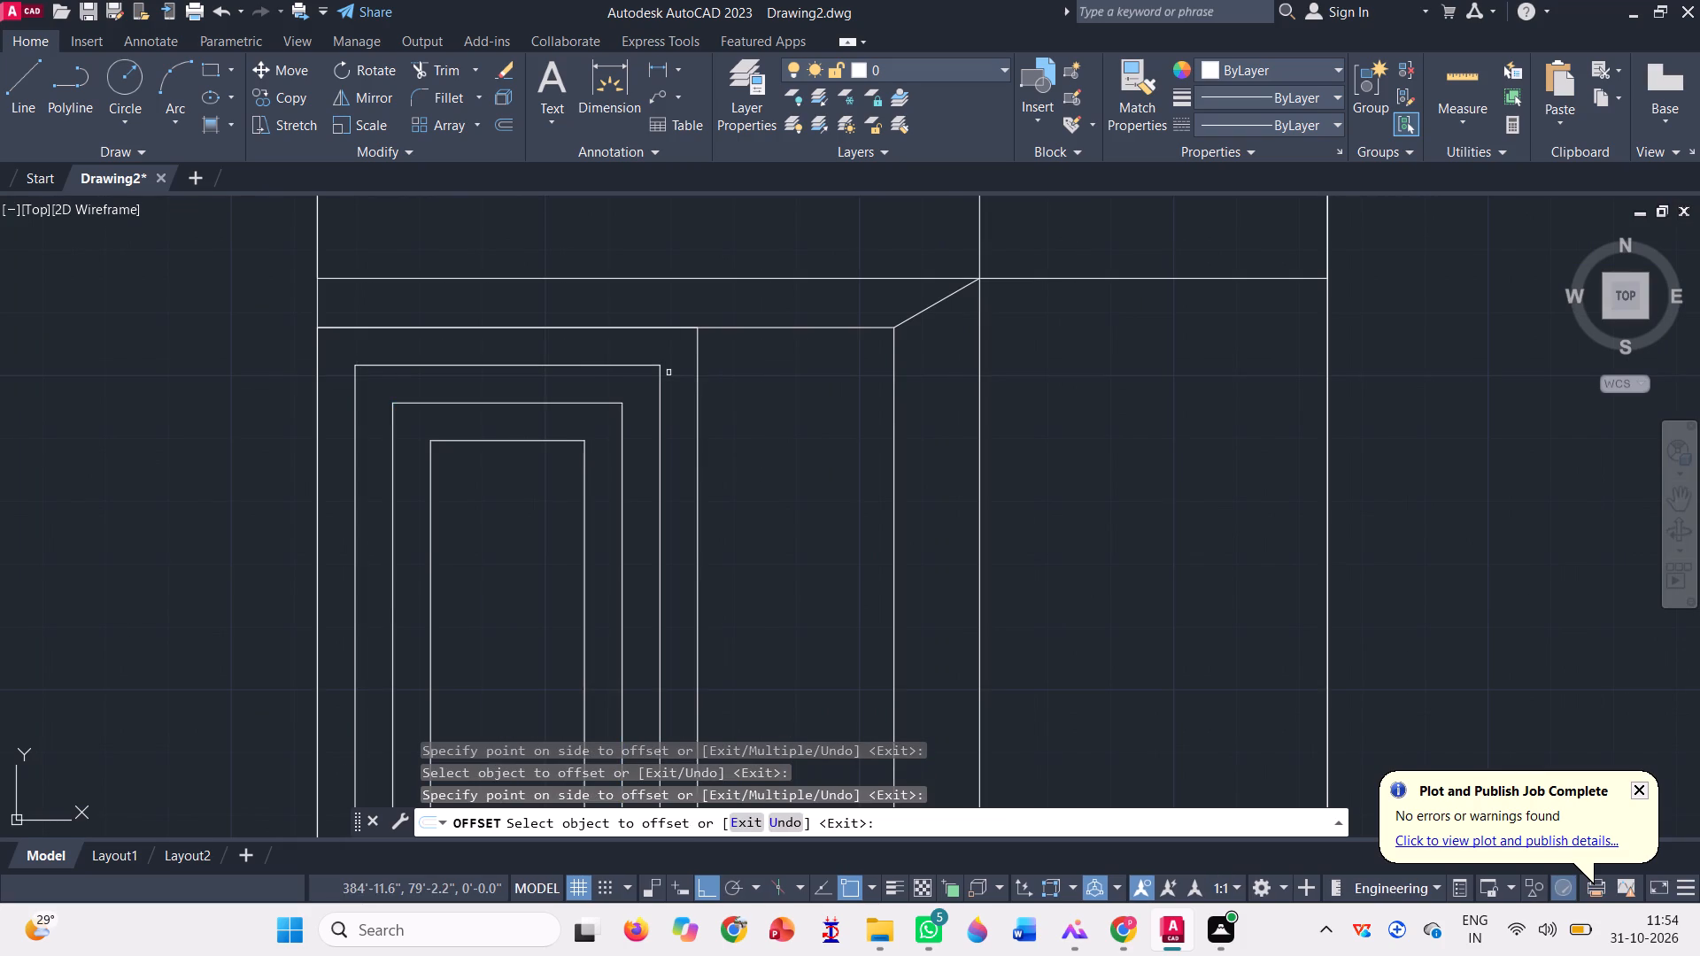
{"action": "scroll", "coordinate": [671, 377], "scroll_direction": "down", "scroll_amount": 3}
{"action": "key", "text": "space"}
Delete the two innermost nested rectangles of the right bay's door, keeping the one nearest the door outline.
{"action": "scroll", "coordinate": [643, 387], "scroll_direction": "up", "scroll_amount": 3}
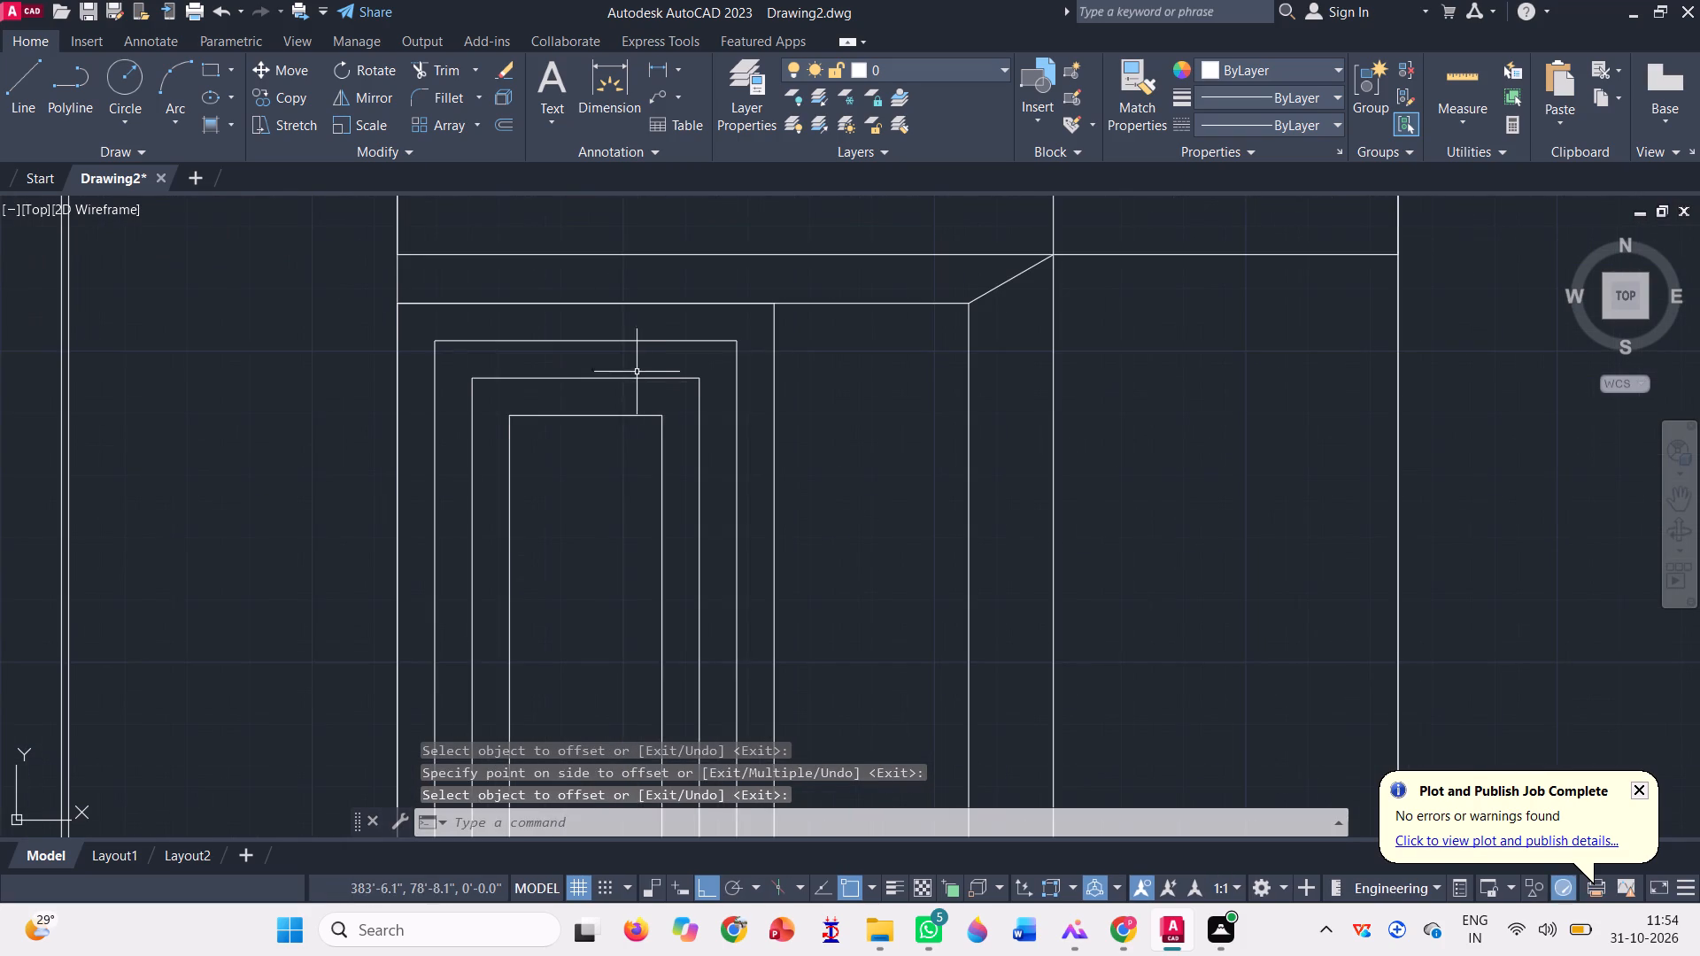
{"action": "left_click", "coordinate": [631, 366]}
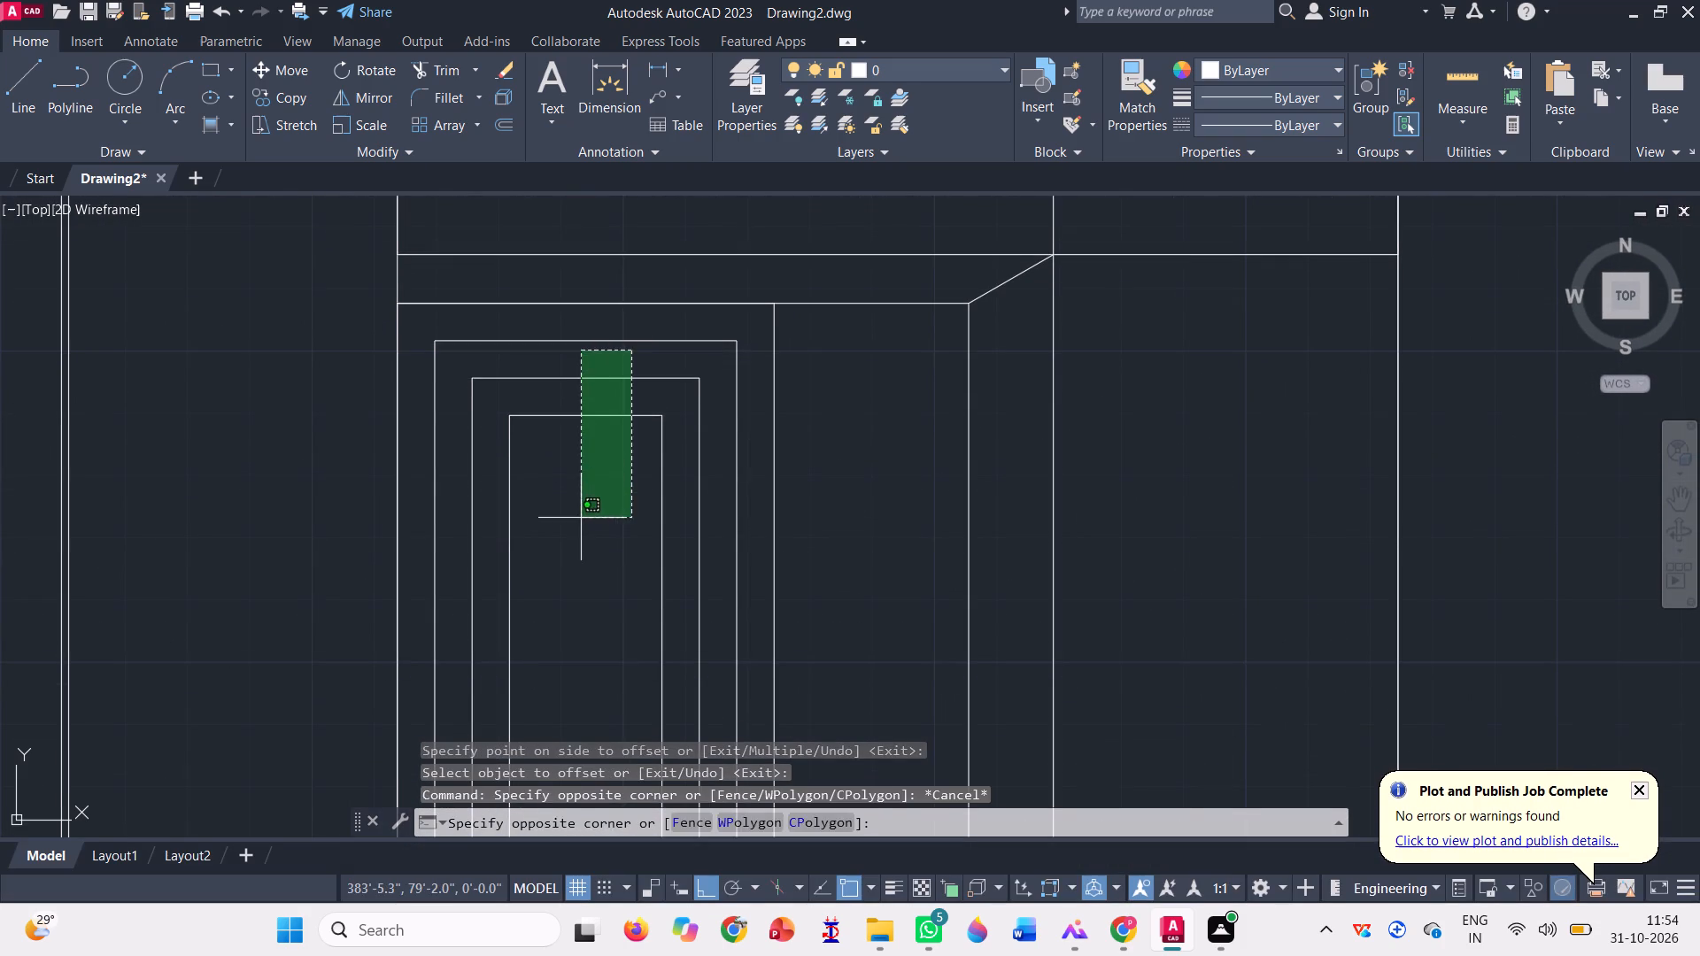
{"action": "left_click", "coordinate": [581, 517]}
{"action": "key", "text": "Delete"}
Trim off the left side and bottom edge of the remaining inner rectangle in the right bay's door.
{"action": "scroll", "coordinate": [581, 518], "scroll_direction": "down", "scroll_amount": 1}
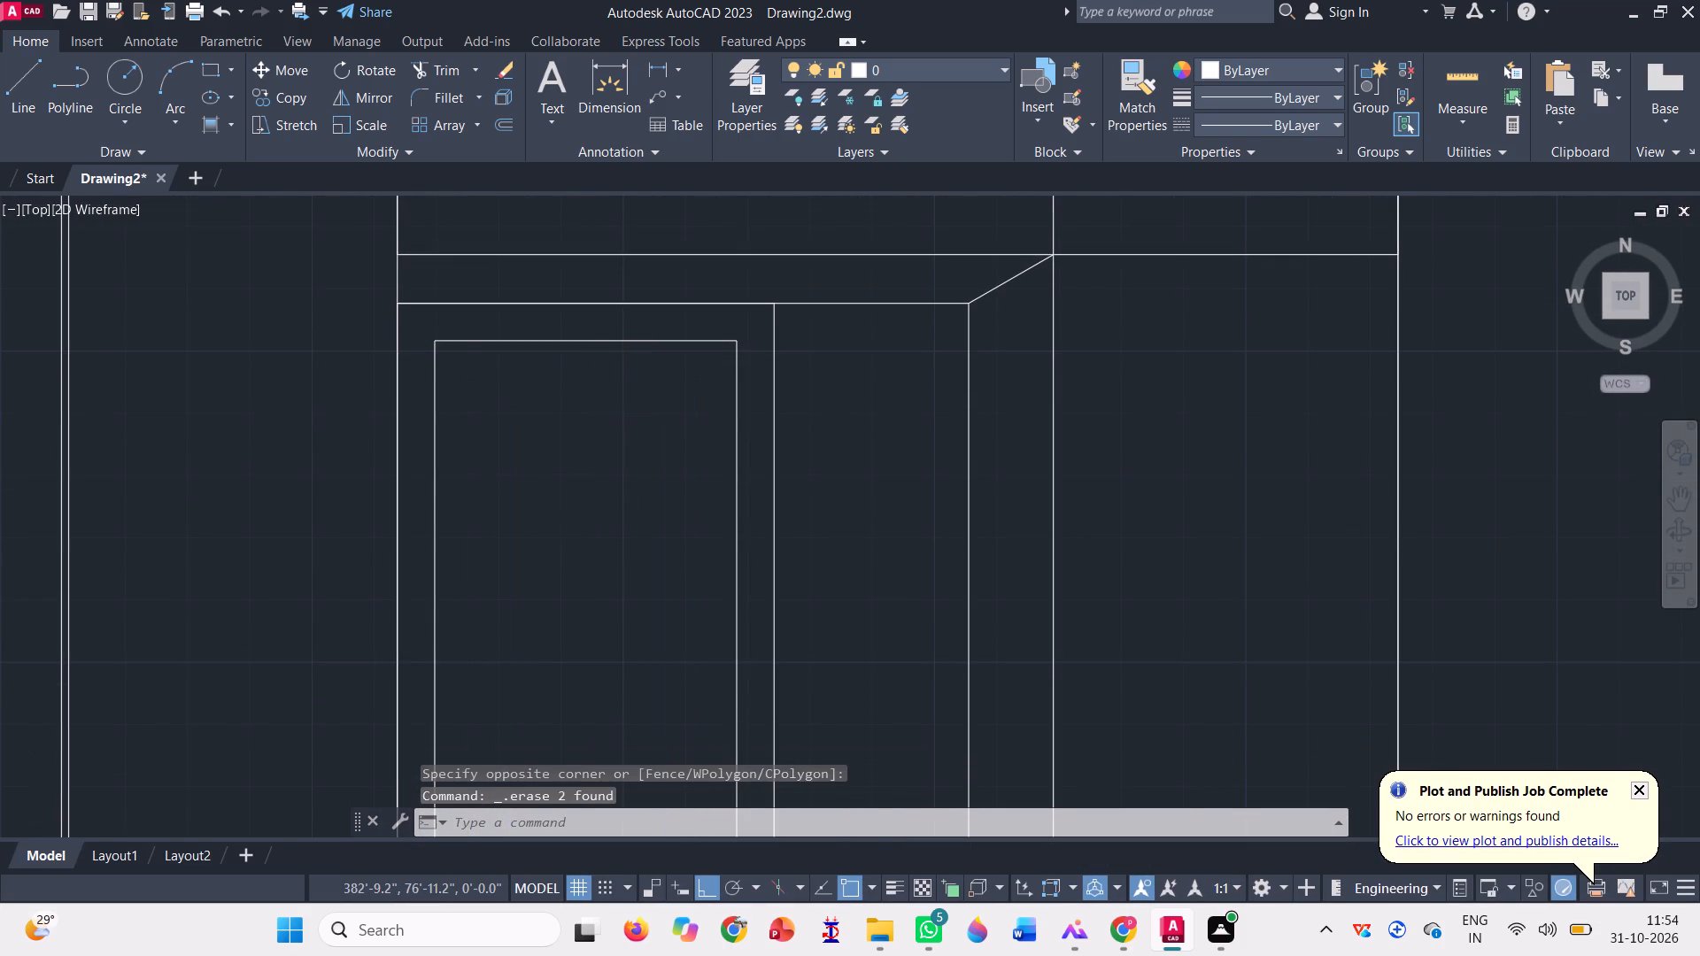
{"action": "left_click", "coordinate": [439, 67]}
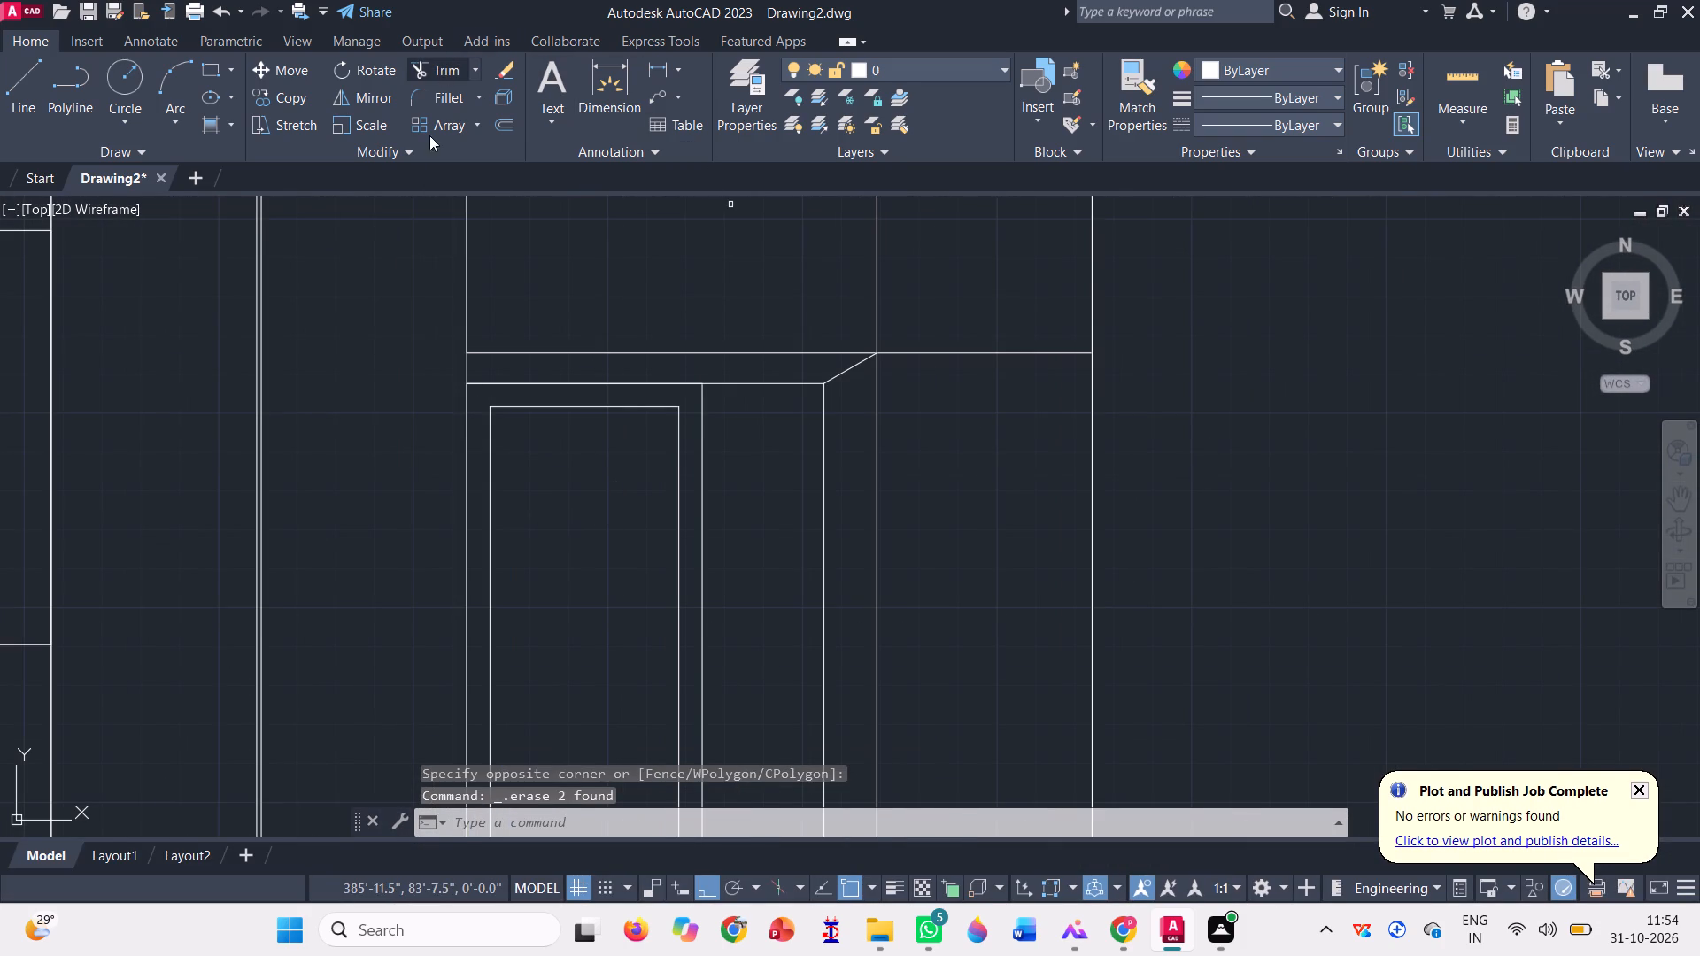
{"action": "left_click", "coordinate": [484, 536]}
{"action": "left_click", "coordinate": [507, 543]}
{"action": "scroll", "coordinate": [512, 526], "scroll_direction": "down", "scroll_amount": 4}
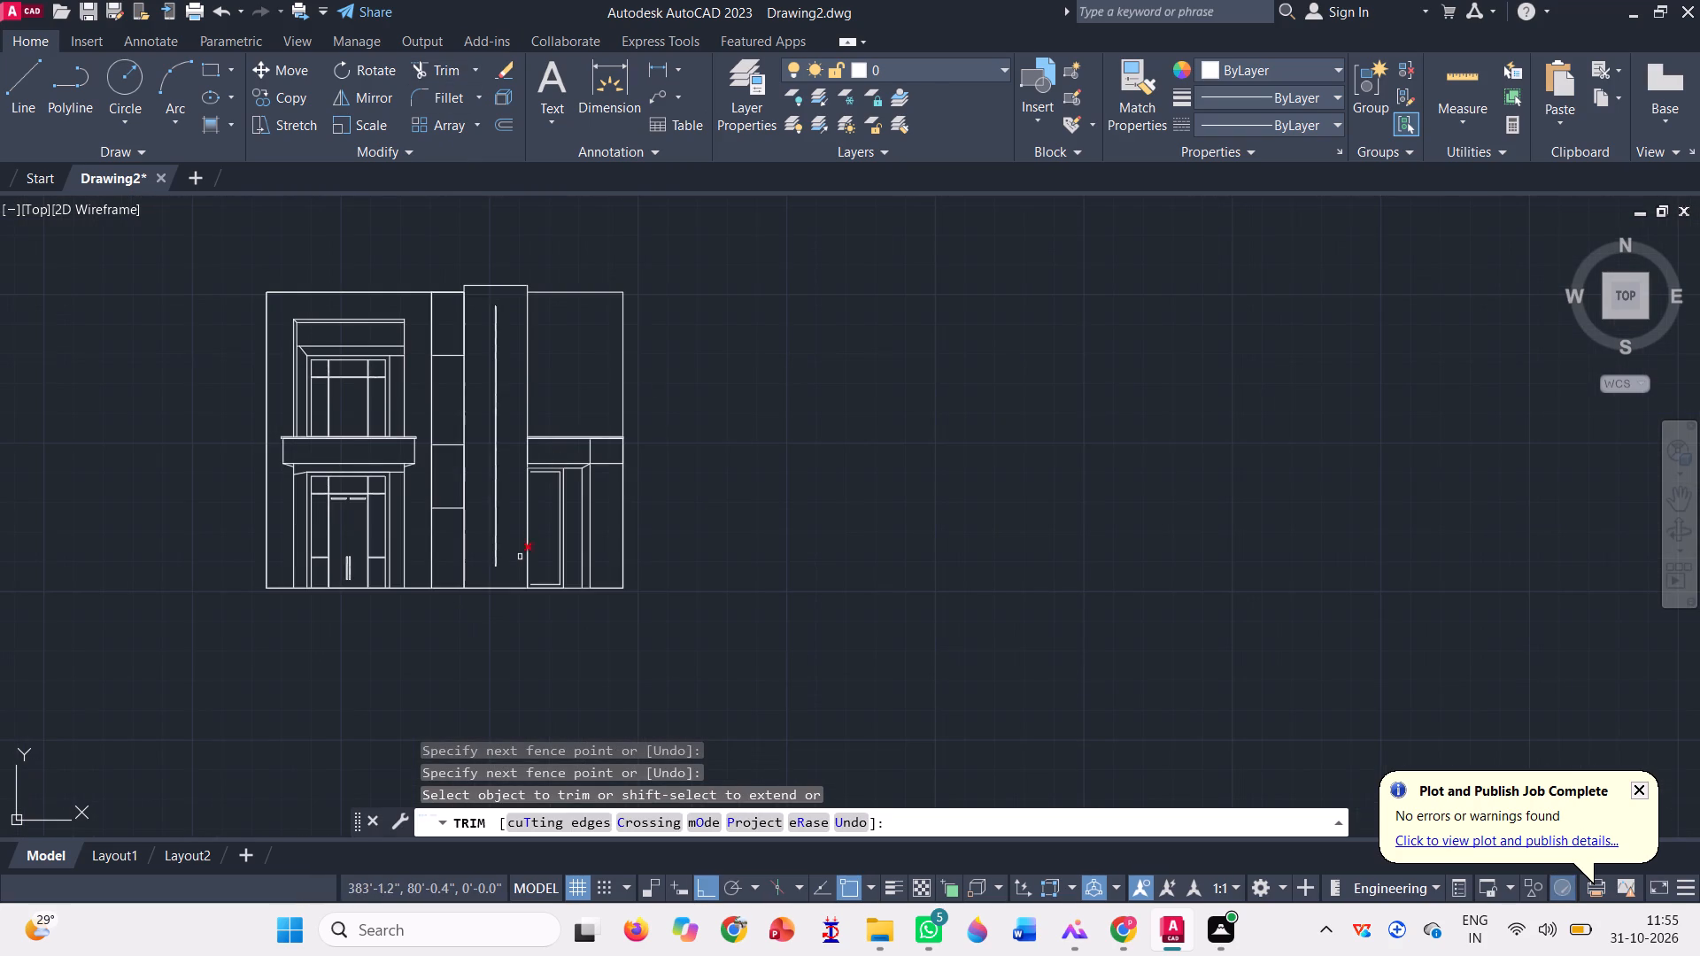
{"action": "scroll", "coordinate": [558, 597], "scroll_direction": "up", "scroll_amount": 3}
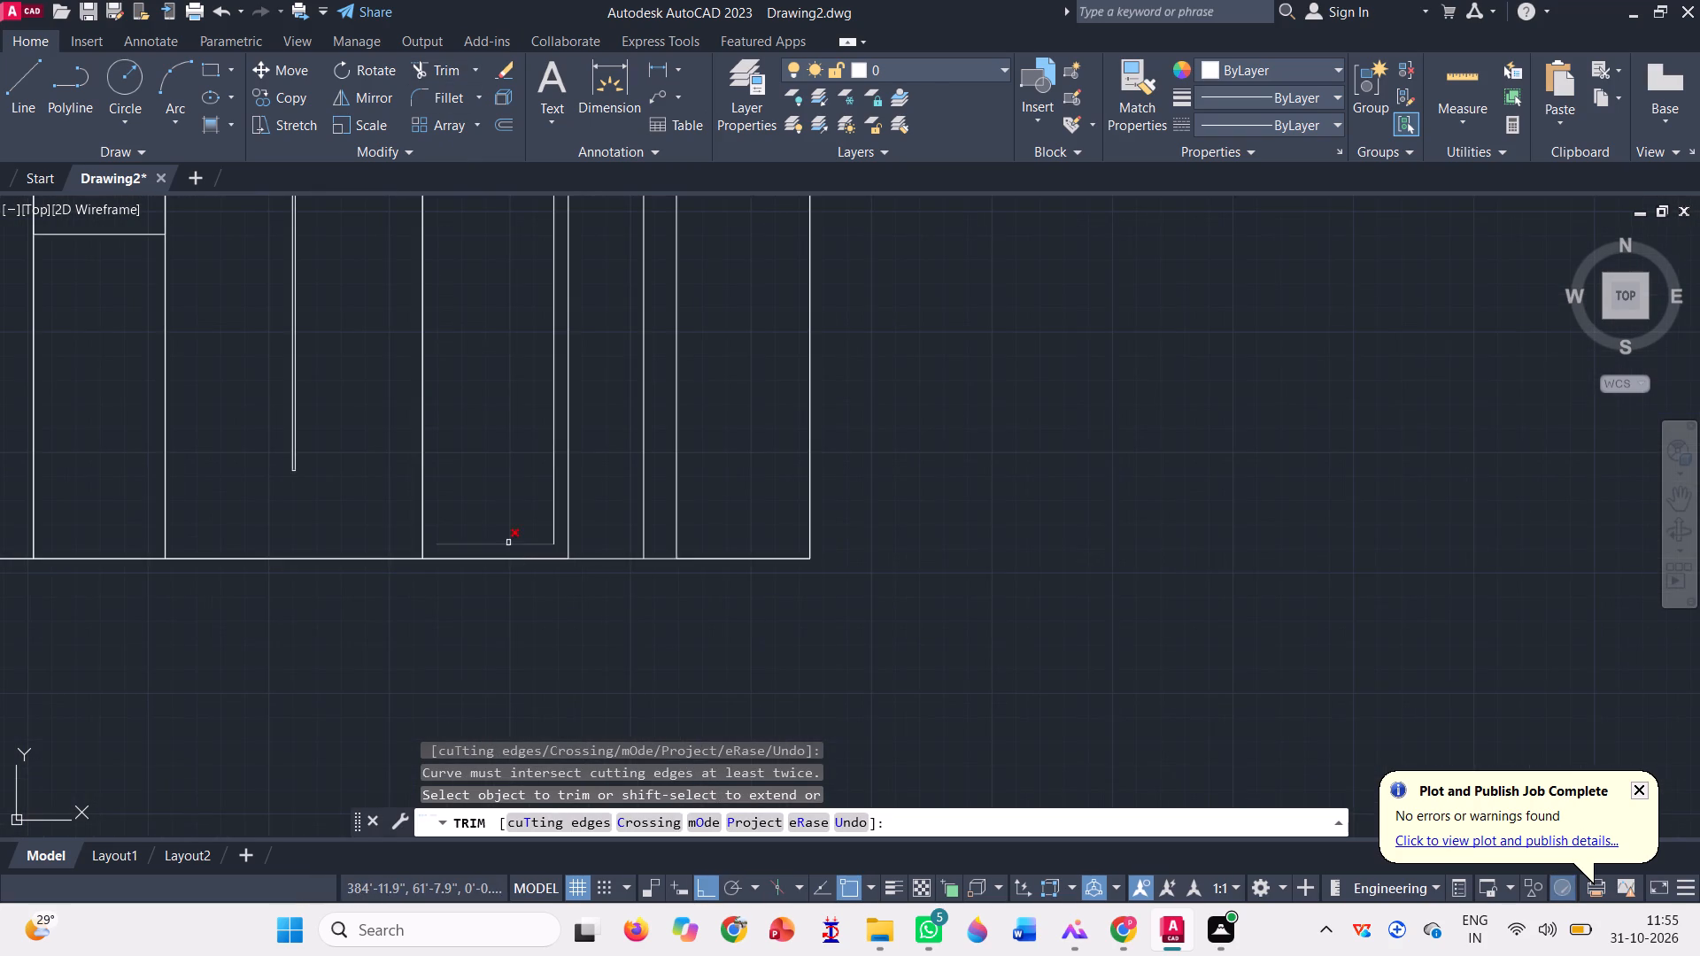
{"action": "scroll", "coordinate": [503, 538], "scroll_direction": "up", "scroll_amount": 3}
{"action": "left_click", "coordinate": [503, 570]}
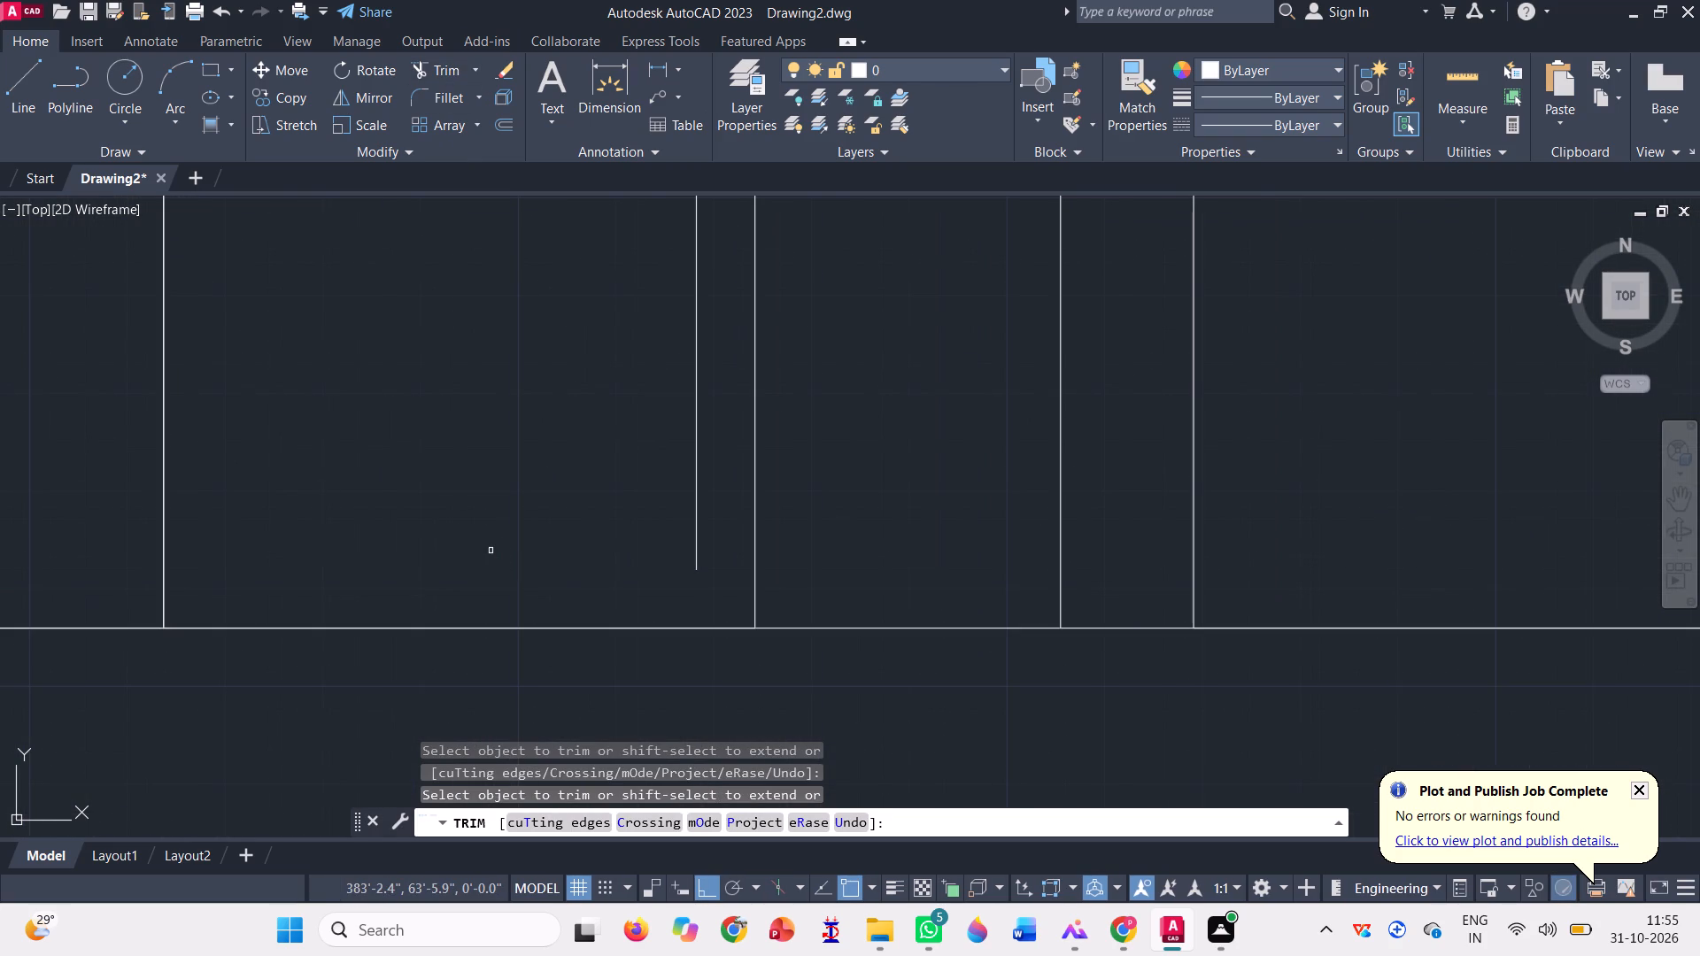
{"action": "scroll", "coordinate": [491, 551], "scroll_direction": "down", "scroll_amount": 5}
Extend the inner frame's top edge to the tall panel's right edge and its right side down to the base line.
{"action": "left_click", "coordinate": [477, 76]}
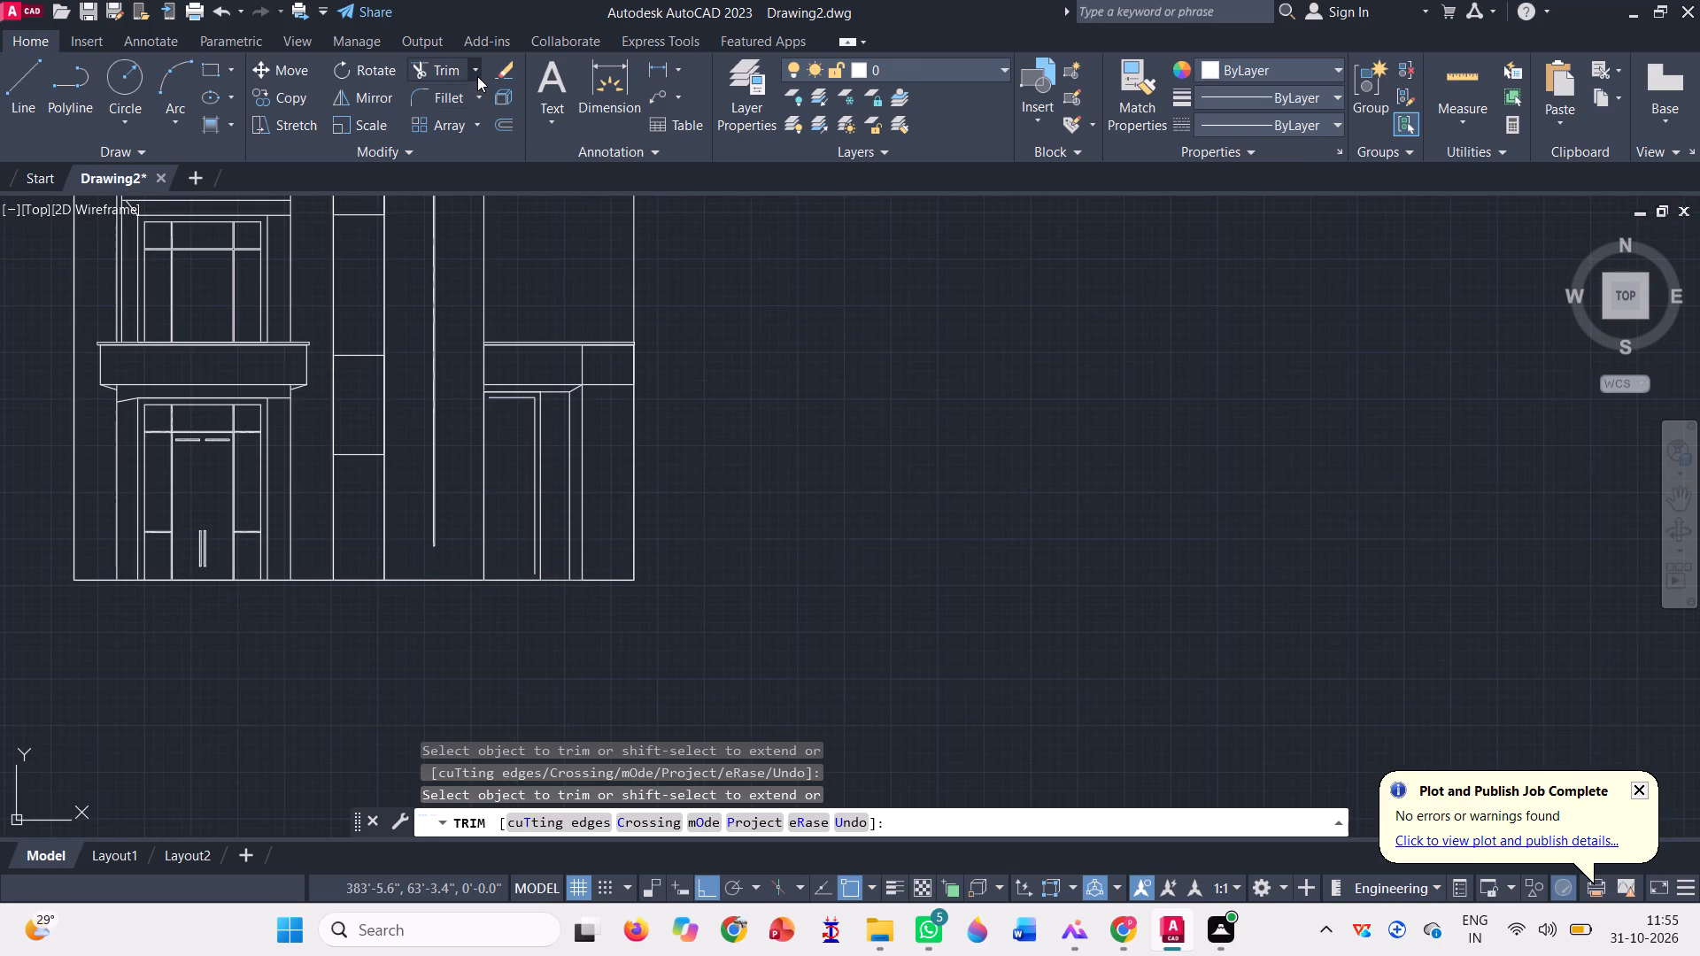
{"action": "left_click", "coordinate": [460, 154]}
{"action": "scroll", "coordinate": [501, 391], "scroll_direction": "up", "scroll_amount": 3}
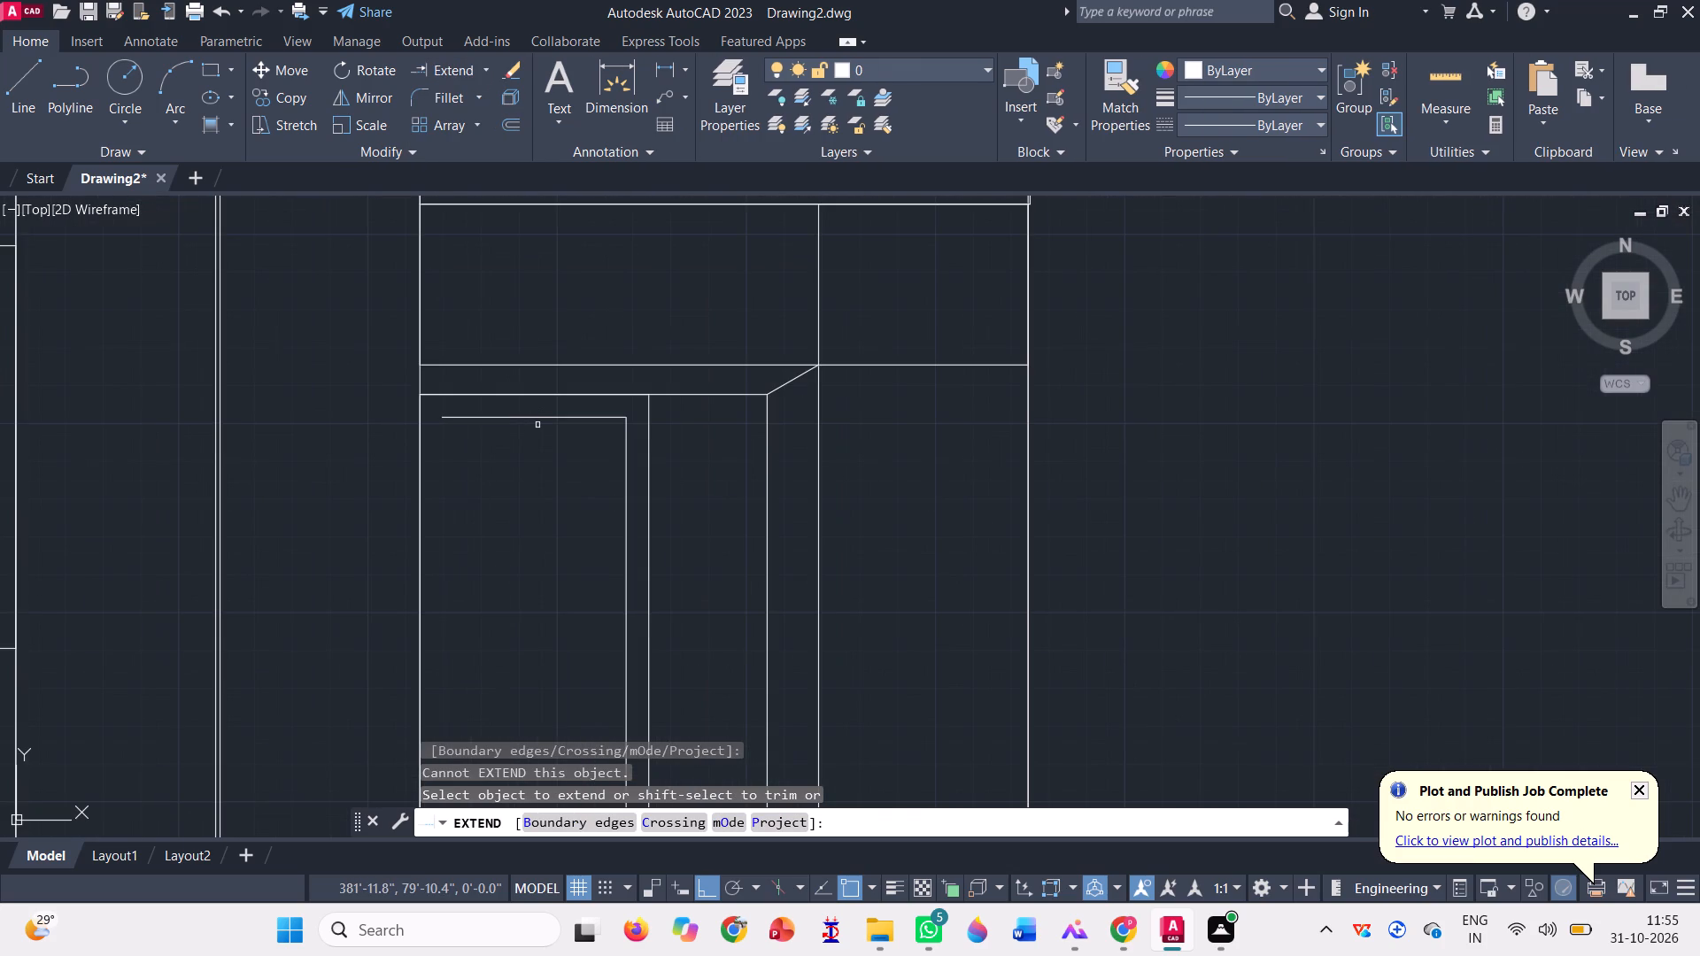
{"action": "scroll", "coordinate": [537, 423], "scroll_direction": "up", "scroll_amount": 3}
{"action": "left_click", "coordinate": [521, 375]}
{"action": "left_click", "coordinate": [530, 463]}
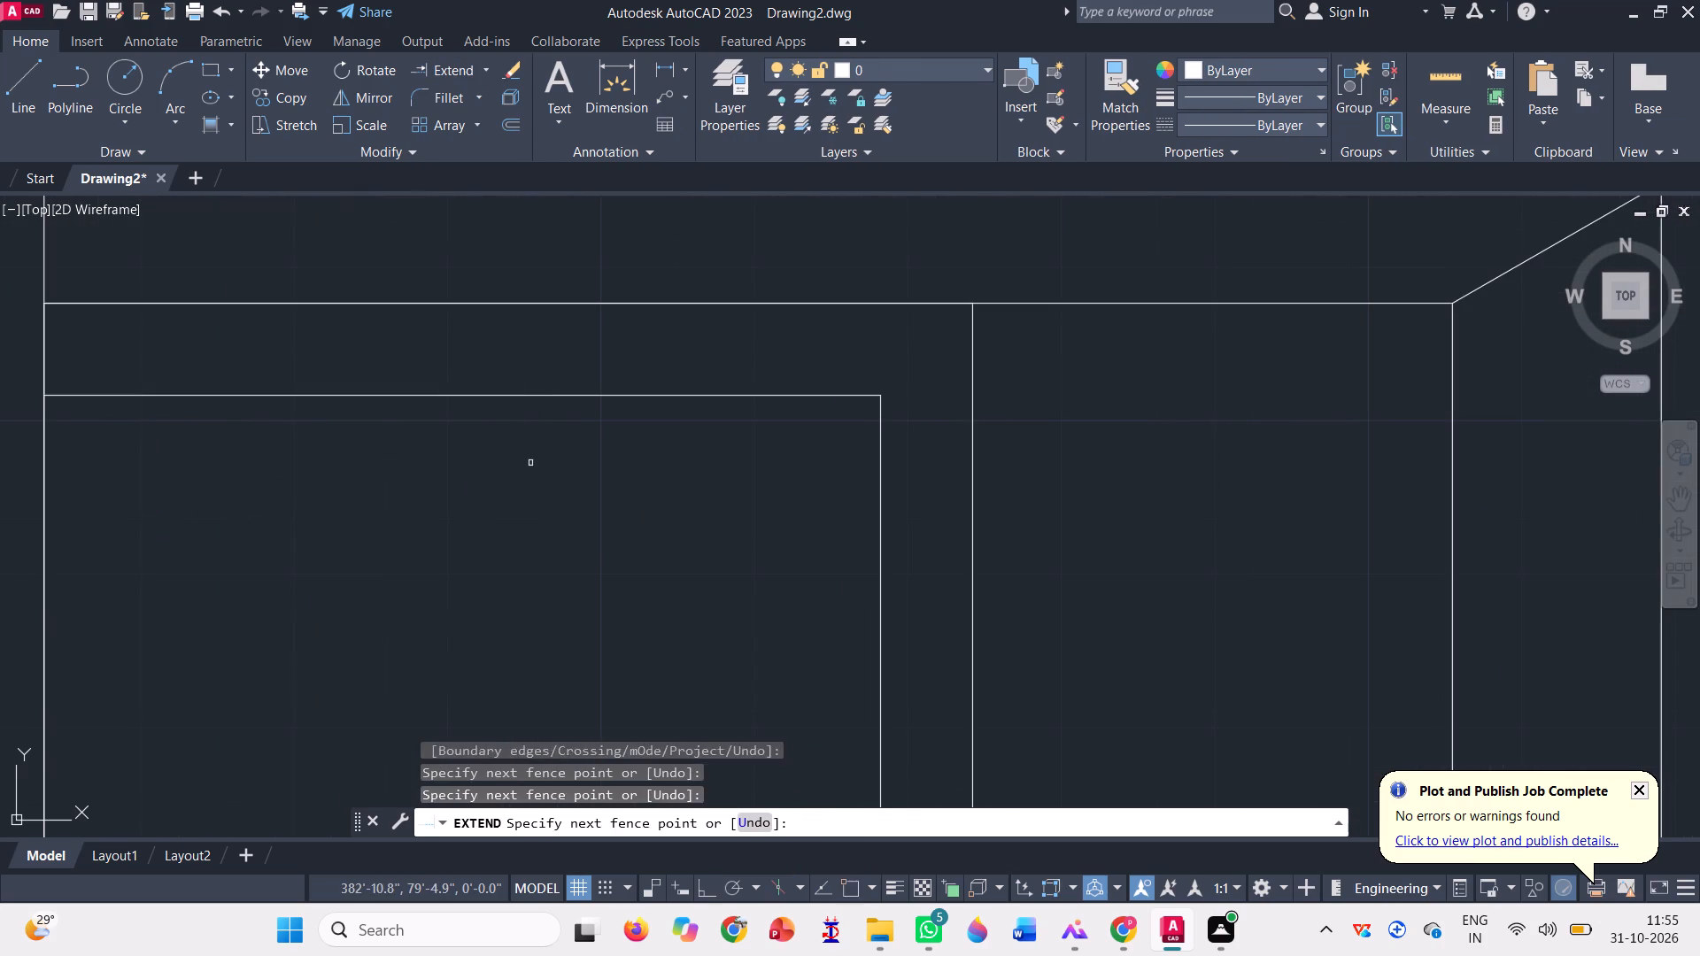
{"action": "scroll", "coordinate": [522, 441], "scroll_direction": "down", "scroll_amount": 7}
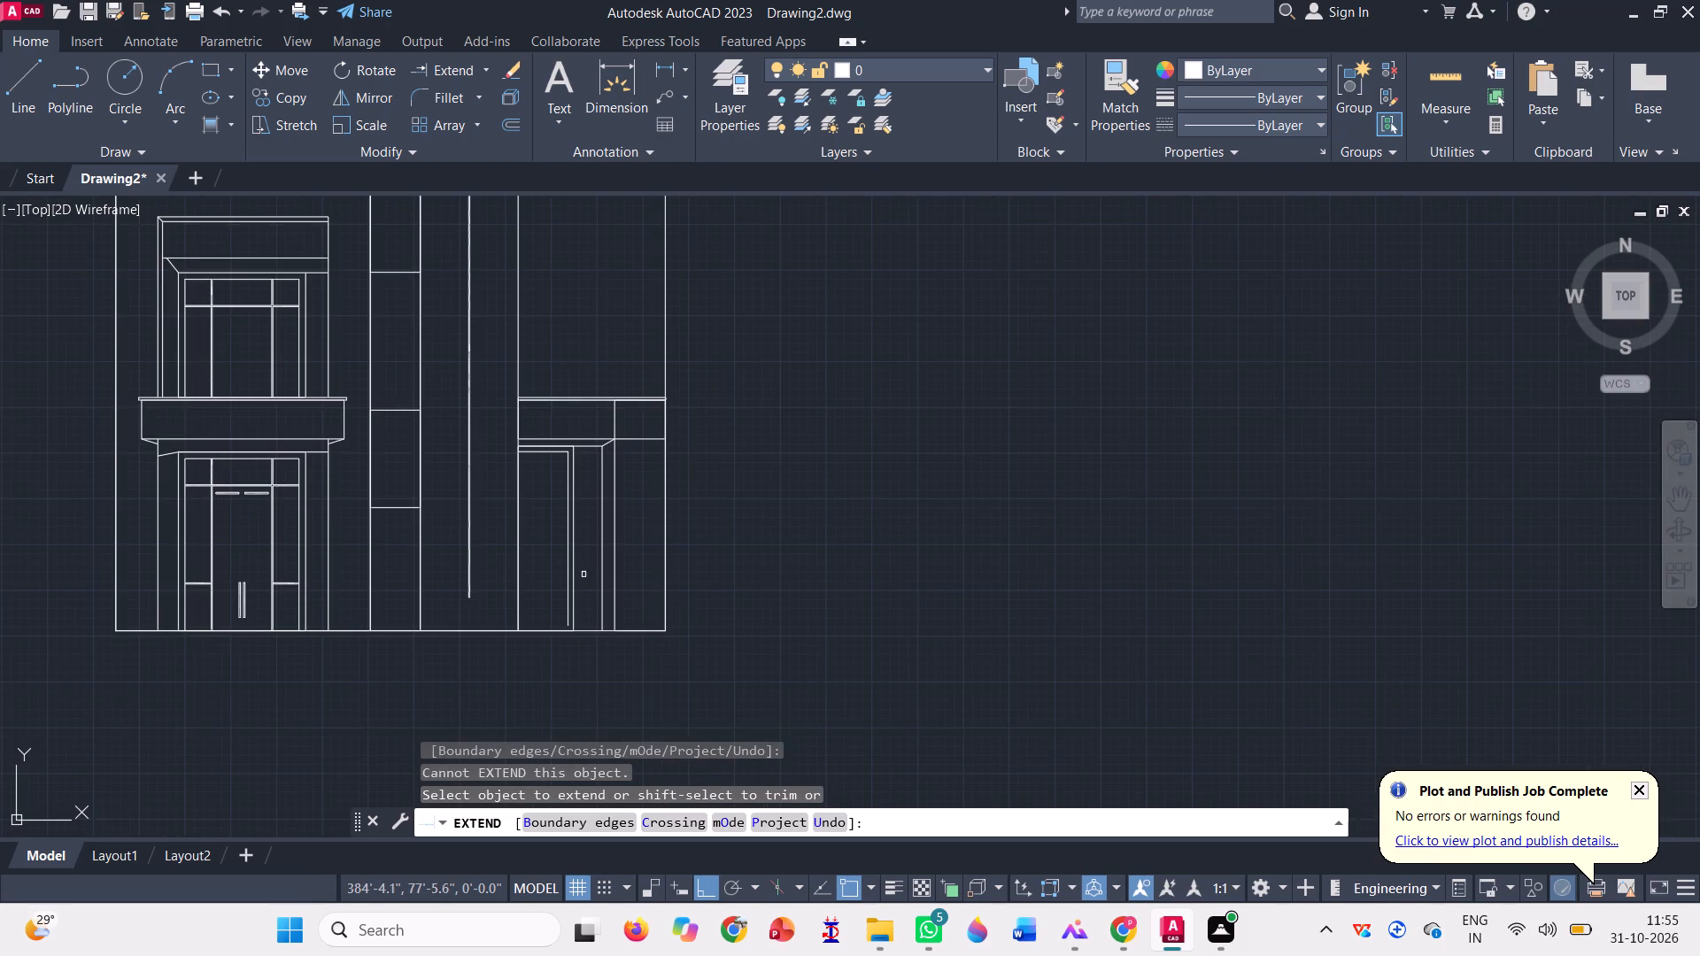
{"action": "scroll", "coordinate": [583, 593], "scroll_direction": "up", "scroll_amount": 3}
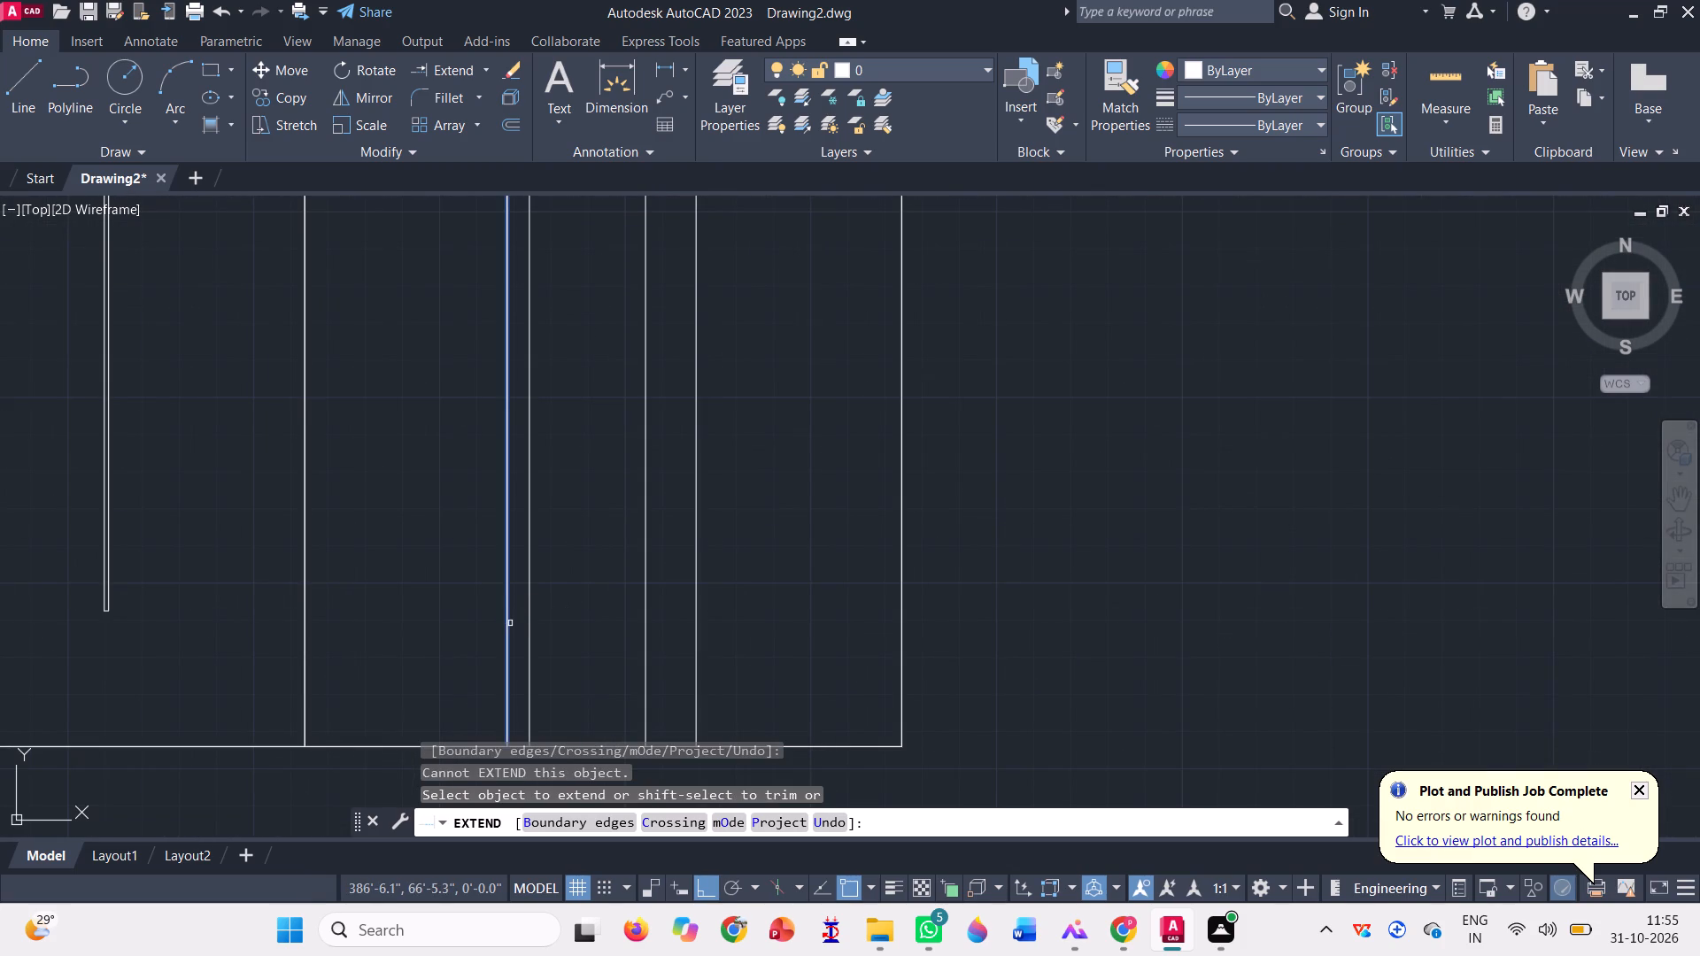
{"action": "left_click", "coordinate": [511, 623]}
{"action": "left_click", "coordinate": [484, 625]}
{"action": "scroll", "coordinate": [502, 621], "scroll_direction": "down", "scroll_amount": 1}
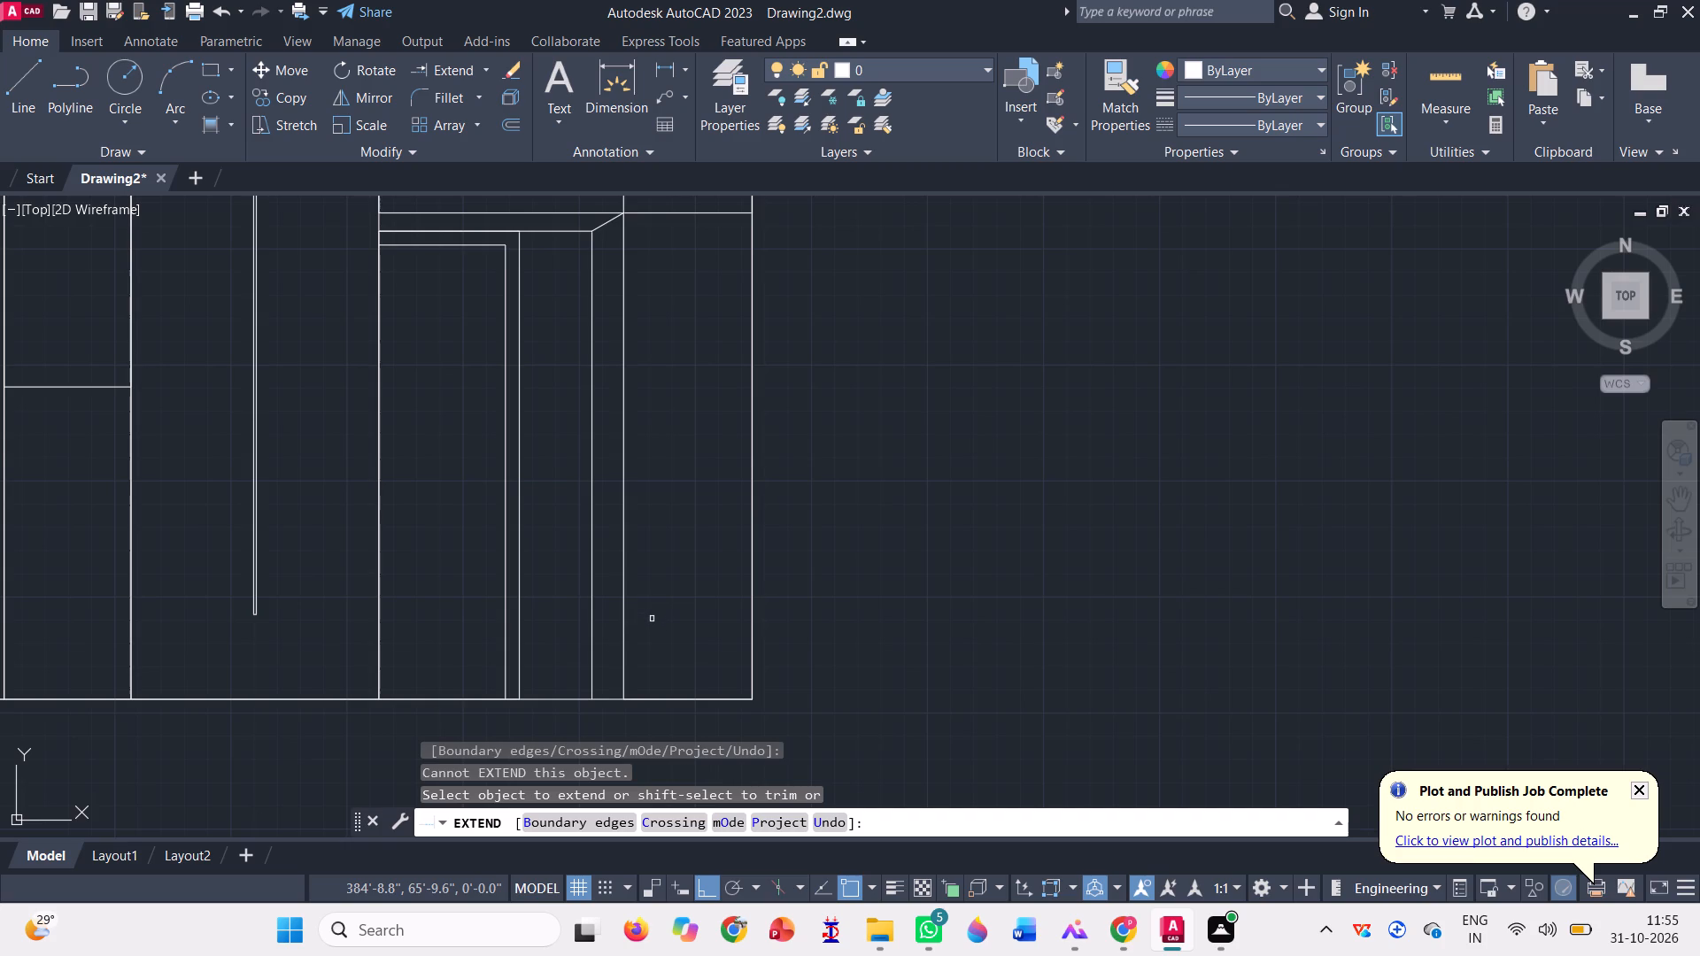
{"action": "scroll", "coordinate": [652, 619], "scroll_direction": "down", "scroll_amount": 1}
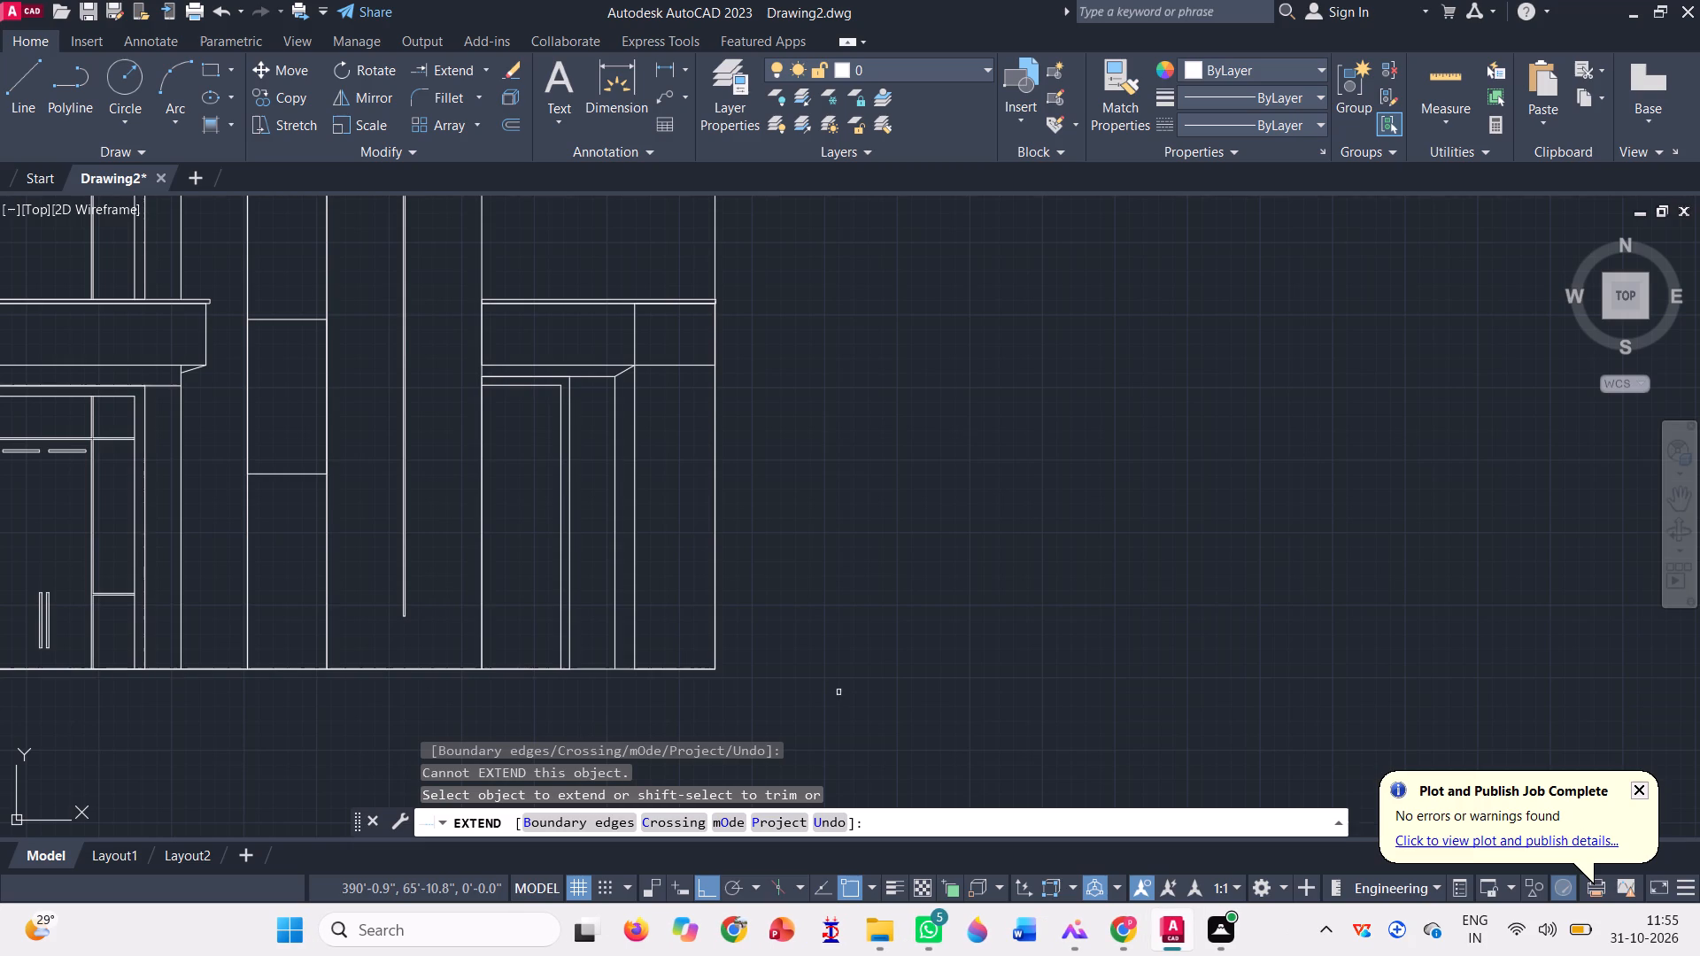
{"action": "key", "text": "Escape"}
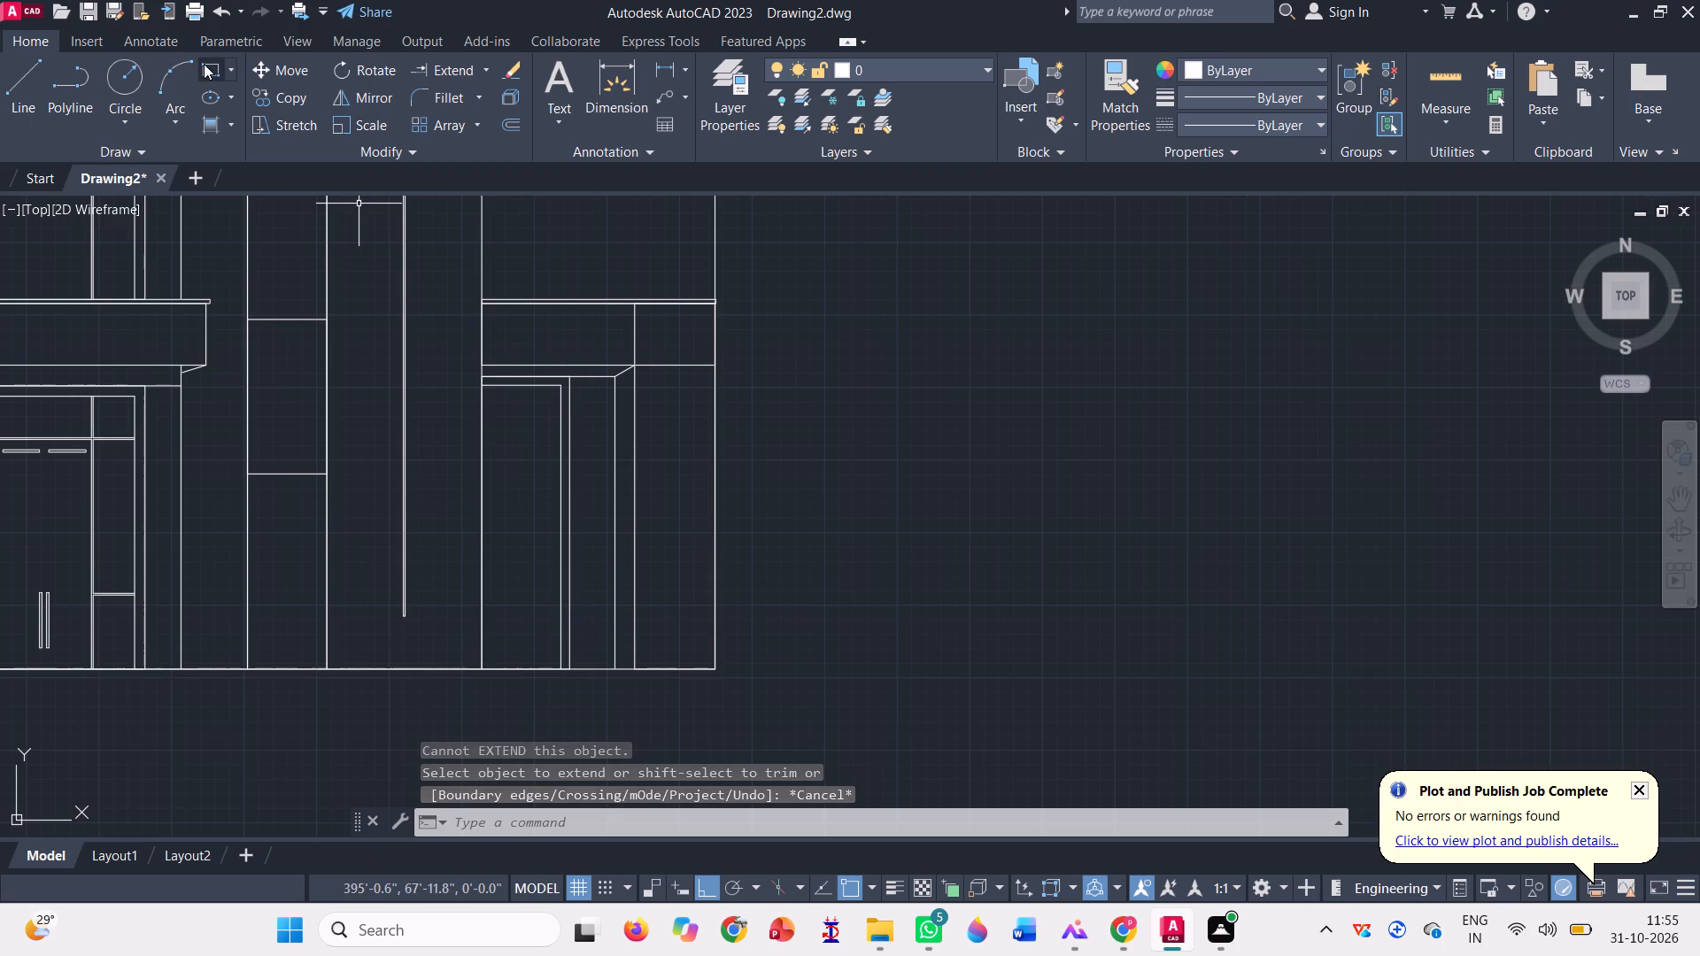
Draw a narrow rectangle along the tall panel's right edge, from the inner frame's upper-left corner down to the base line.
{"action": "left_click", "coordinate": [204, 61]}
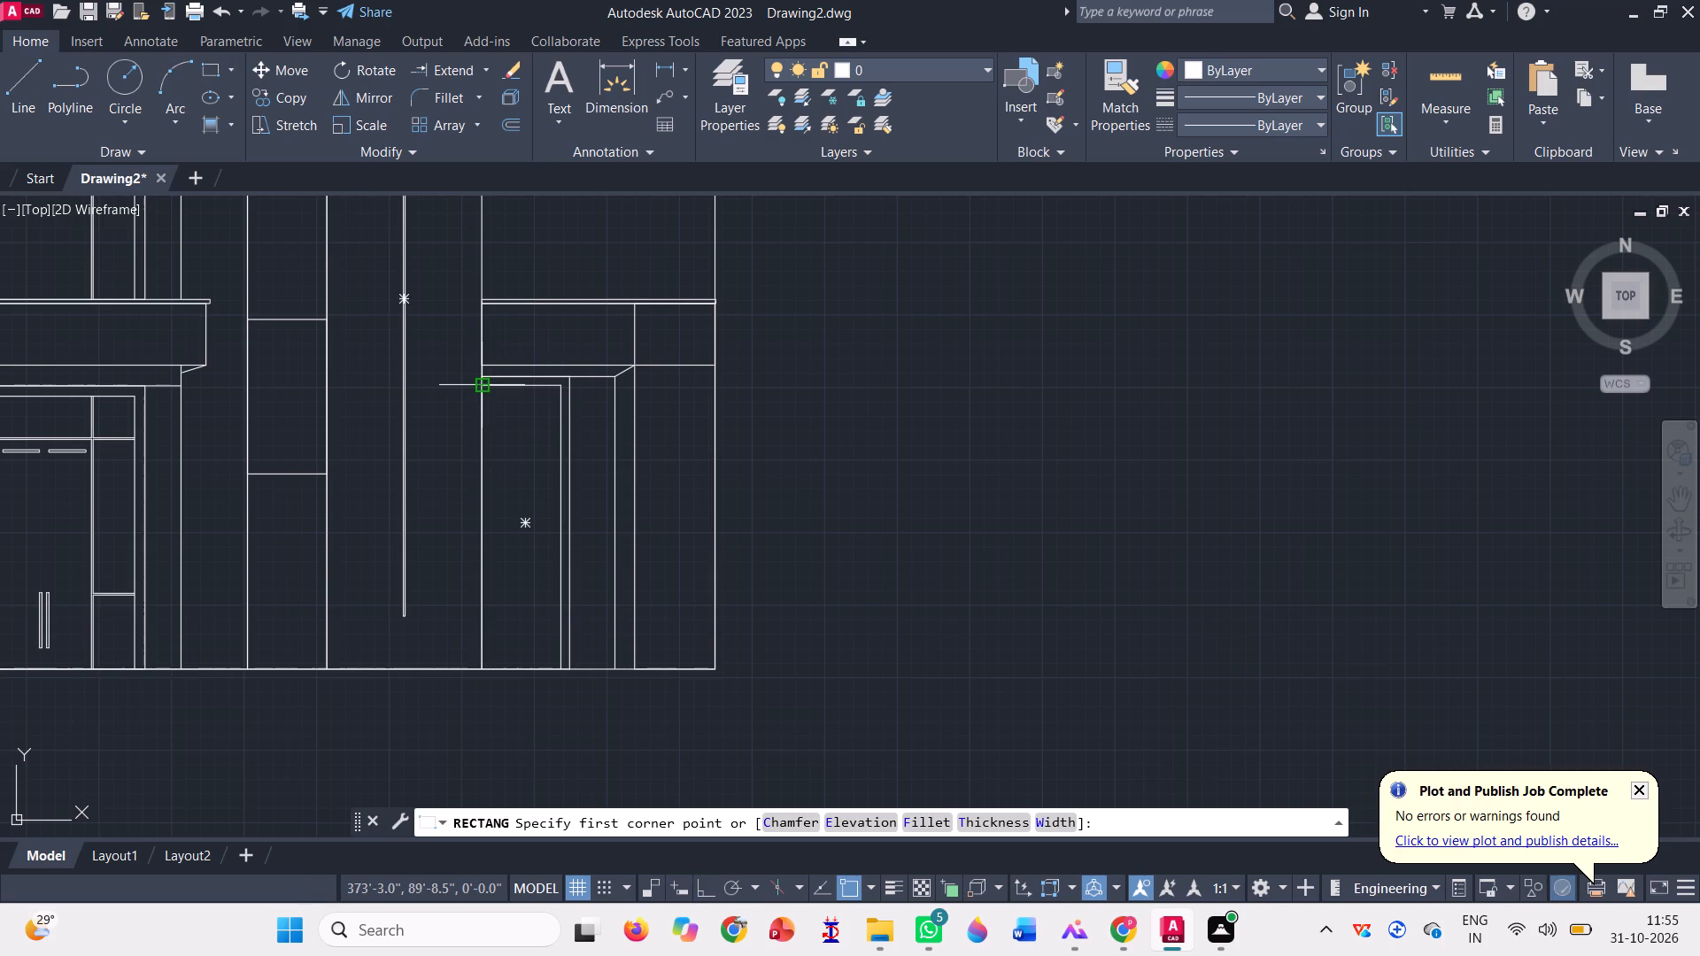
{"action": "left_click", "coordinate": [479, 390]}
{"action": "scroll", "coordinate": [504, 653], "scroll_direction": "up", "scroll_amount": 2}
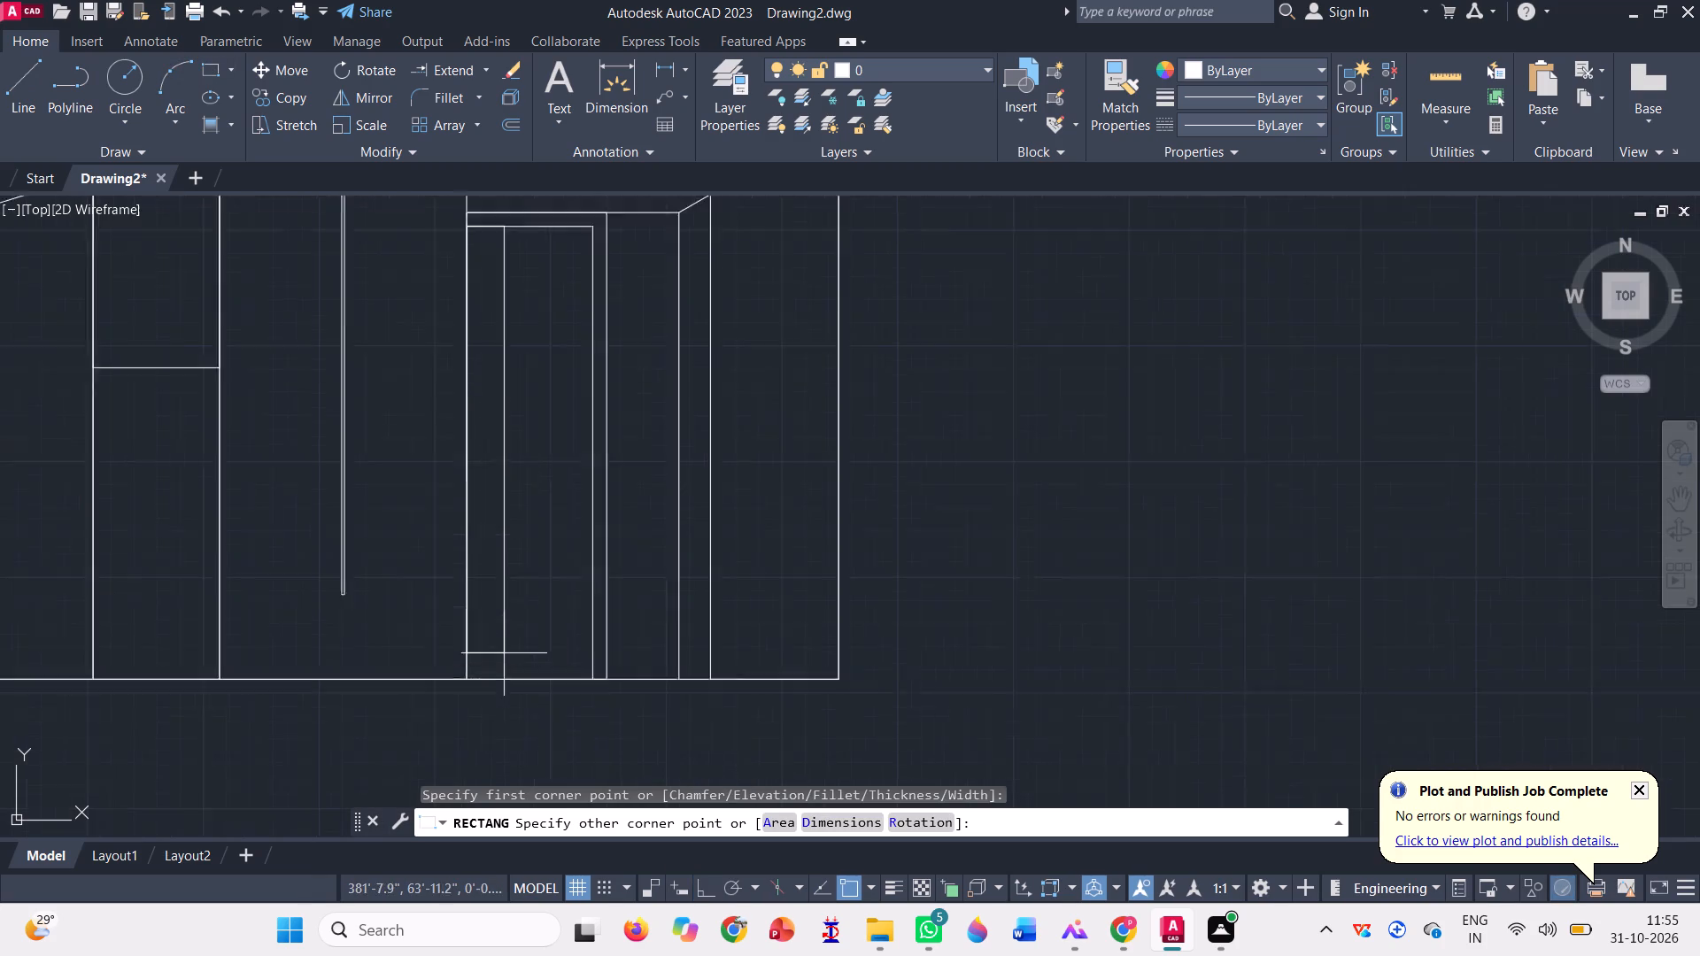
{"action": "scroll", "coordinate": [504, 653], "scroll_direction": "up", "scroll_amount": 1}
{"action": "scroll", "coordinate": [428, 723], "scroll_direction": "up", "scroll_amount": 1}
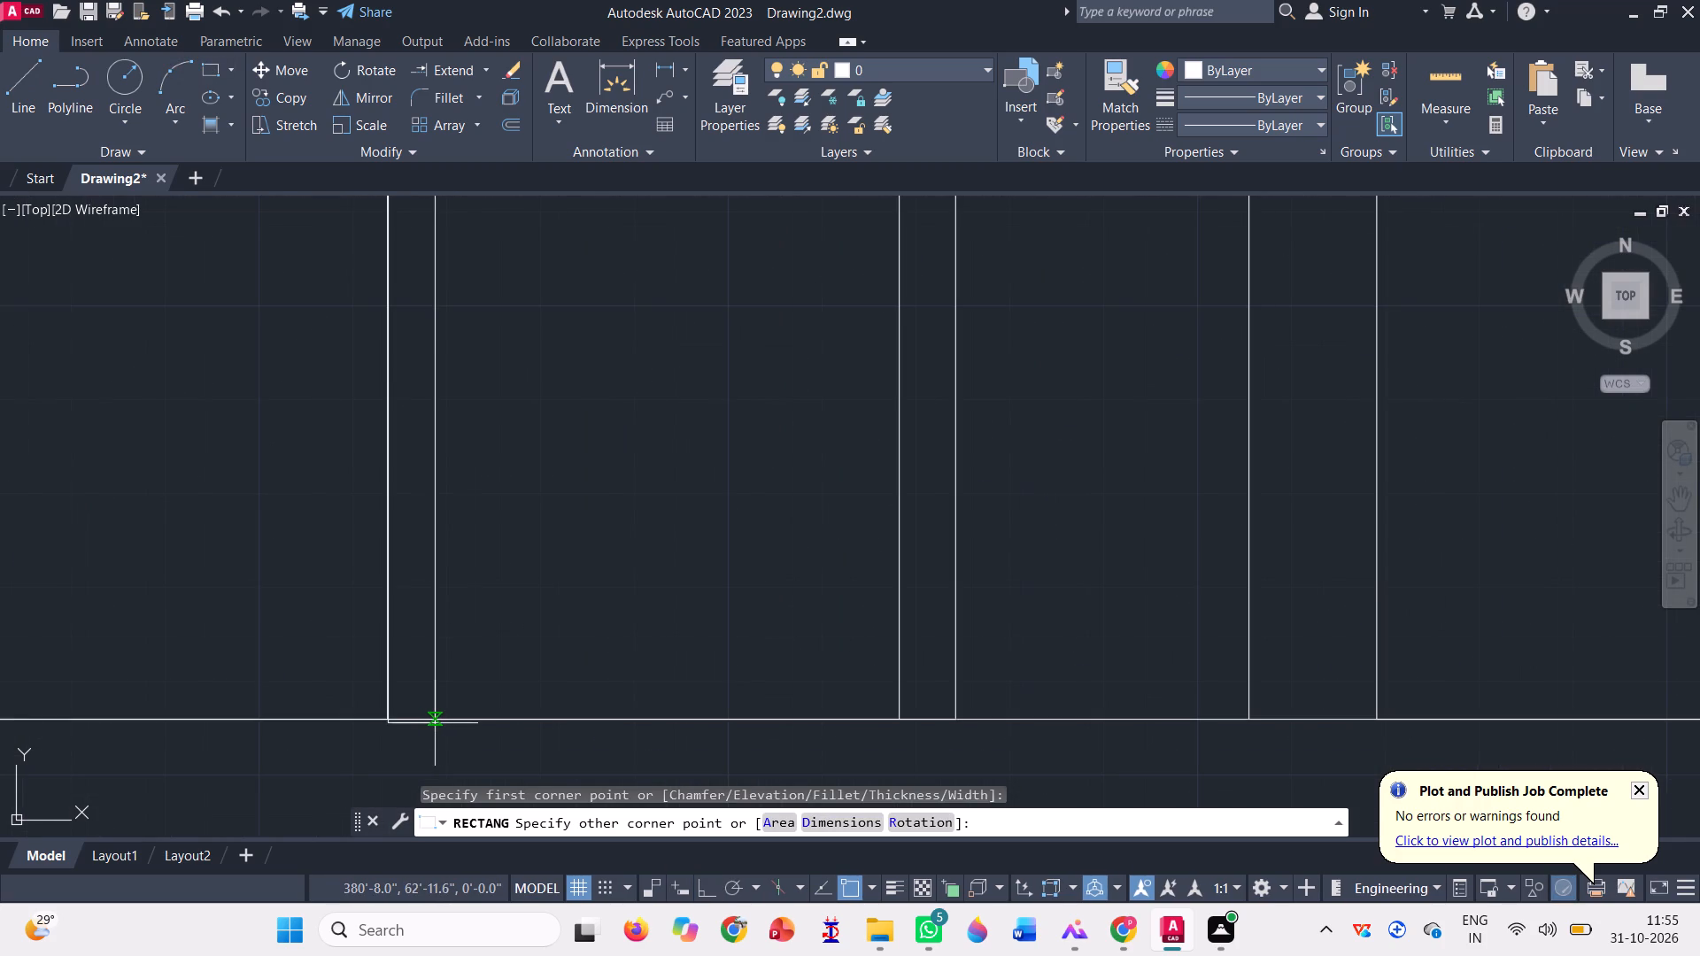
{"action": "left_click", "coordinate": [441, 722]}
Draw a rectangle on the right bay's cap against the tall panel, about three-quarters of the upper wall's width and height.
{"action": "scroll", "coordinate": [484, 750], "scroll_direction": "down", "scroll_amount": 5}
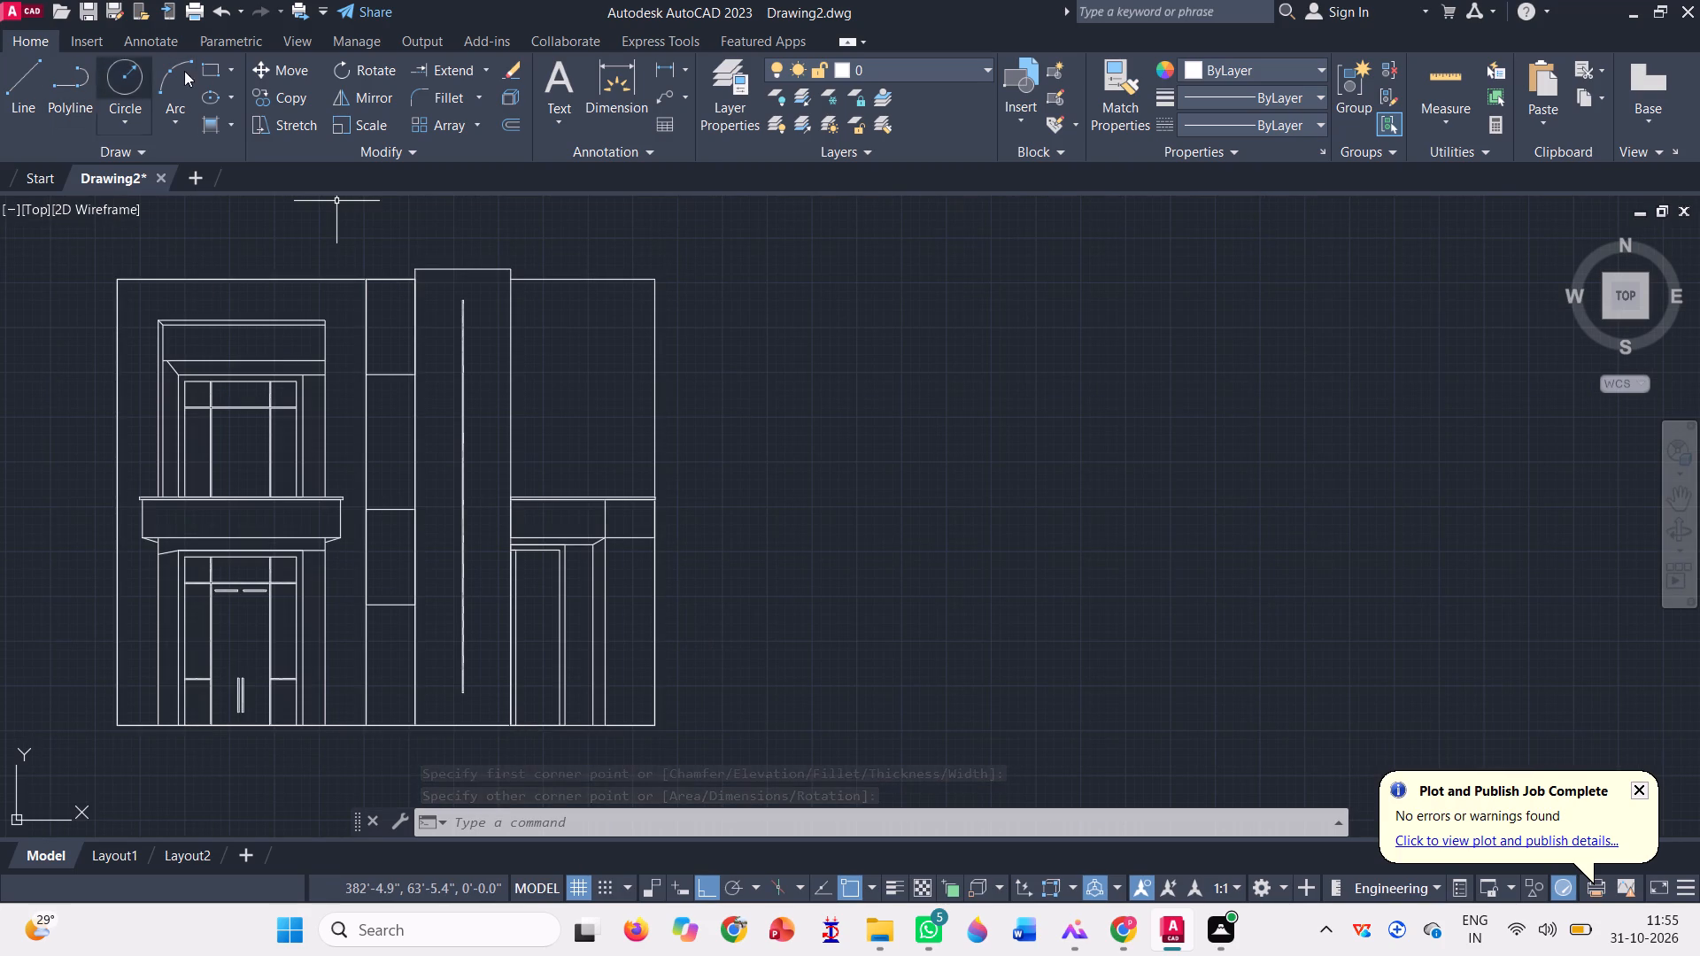
{"action": "left_click", "coordinate": [213, 65]}
{"action": "scroll", "coordinate": [551, 500], "scroll_direction": "up", "scroll_amount": 2}
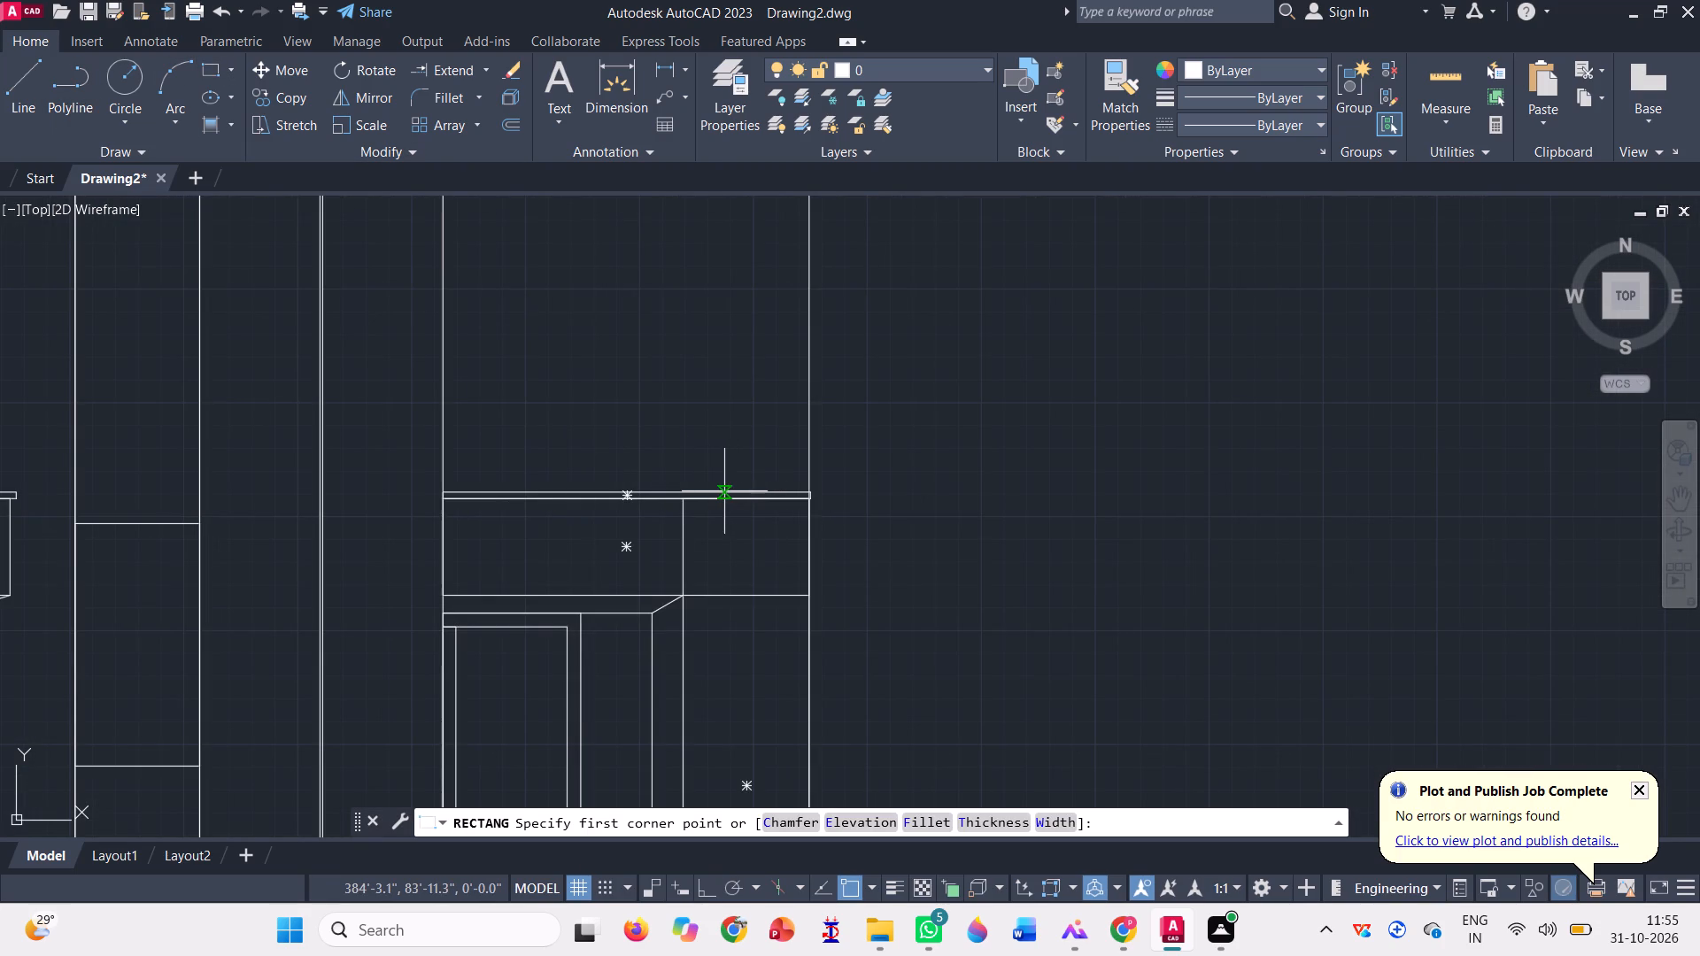
{"action": "scroll", "coordinate": [720, 484], "scroll_direction": "up", "scroll_amount": 1}
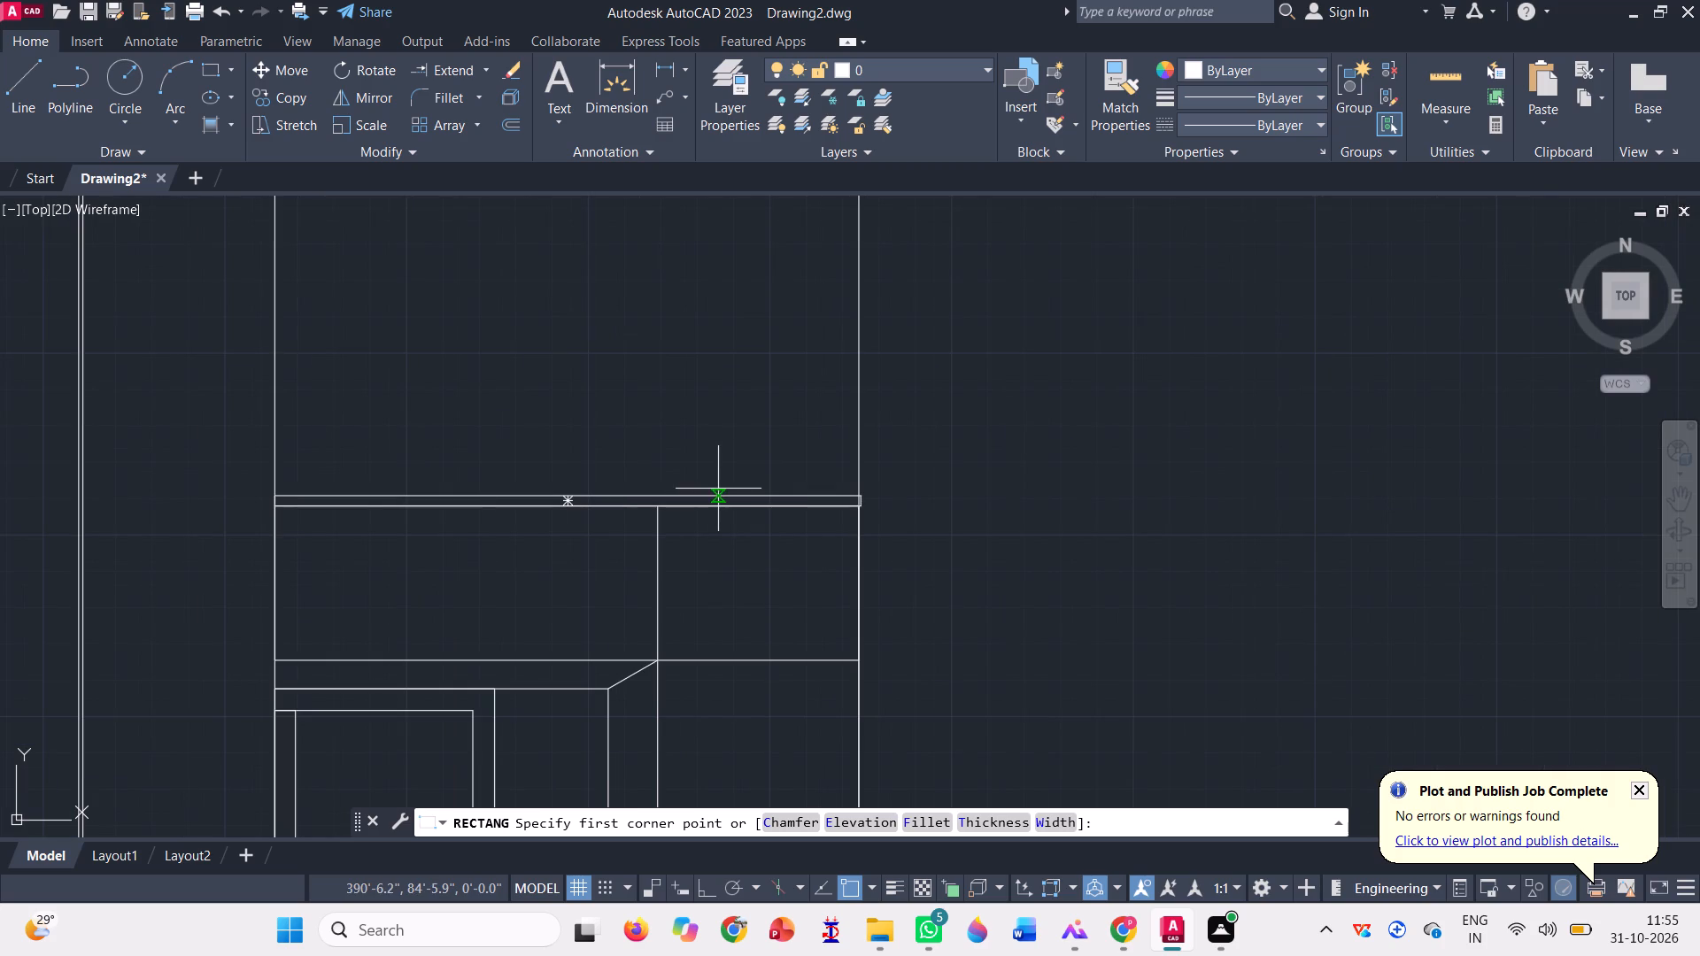
{"action": "left_click", "coordinate": [717, 491]}
{"action": "scroll", "coordinate": [726, 518], "scroll_direction": "down", "scroll_amount": 4}
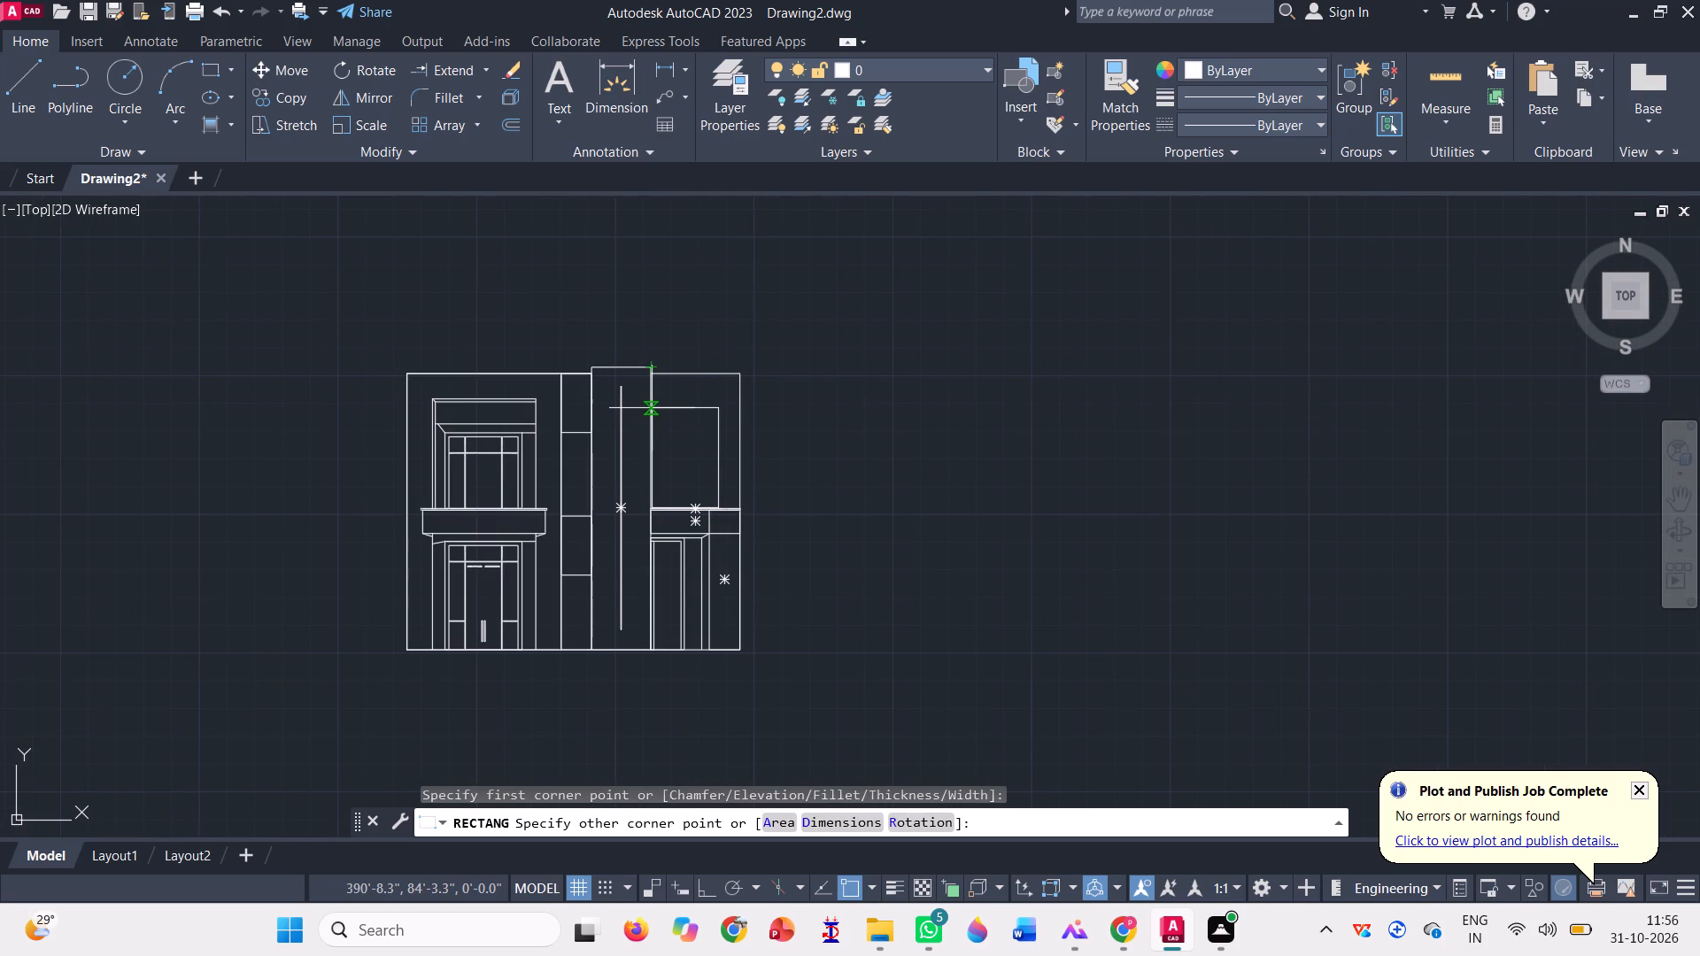
{"action": "left_click", "coordinate": [652, 405]}
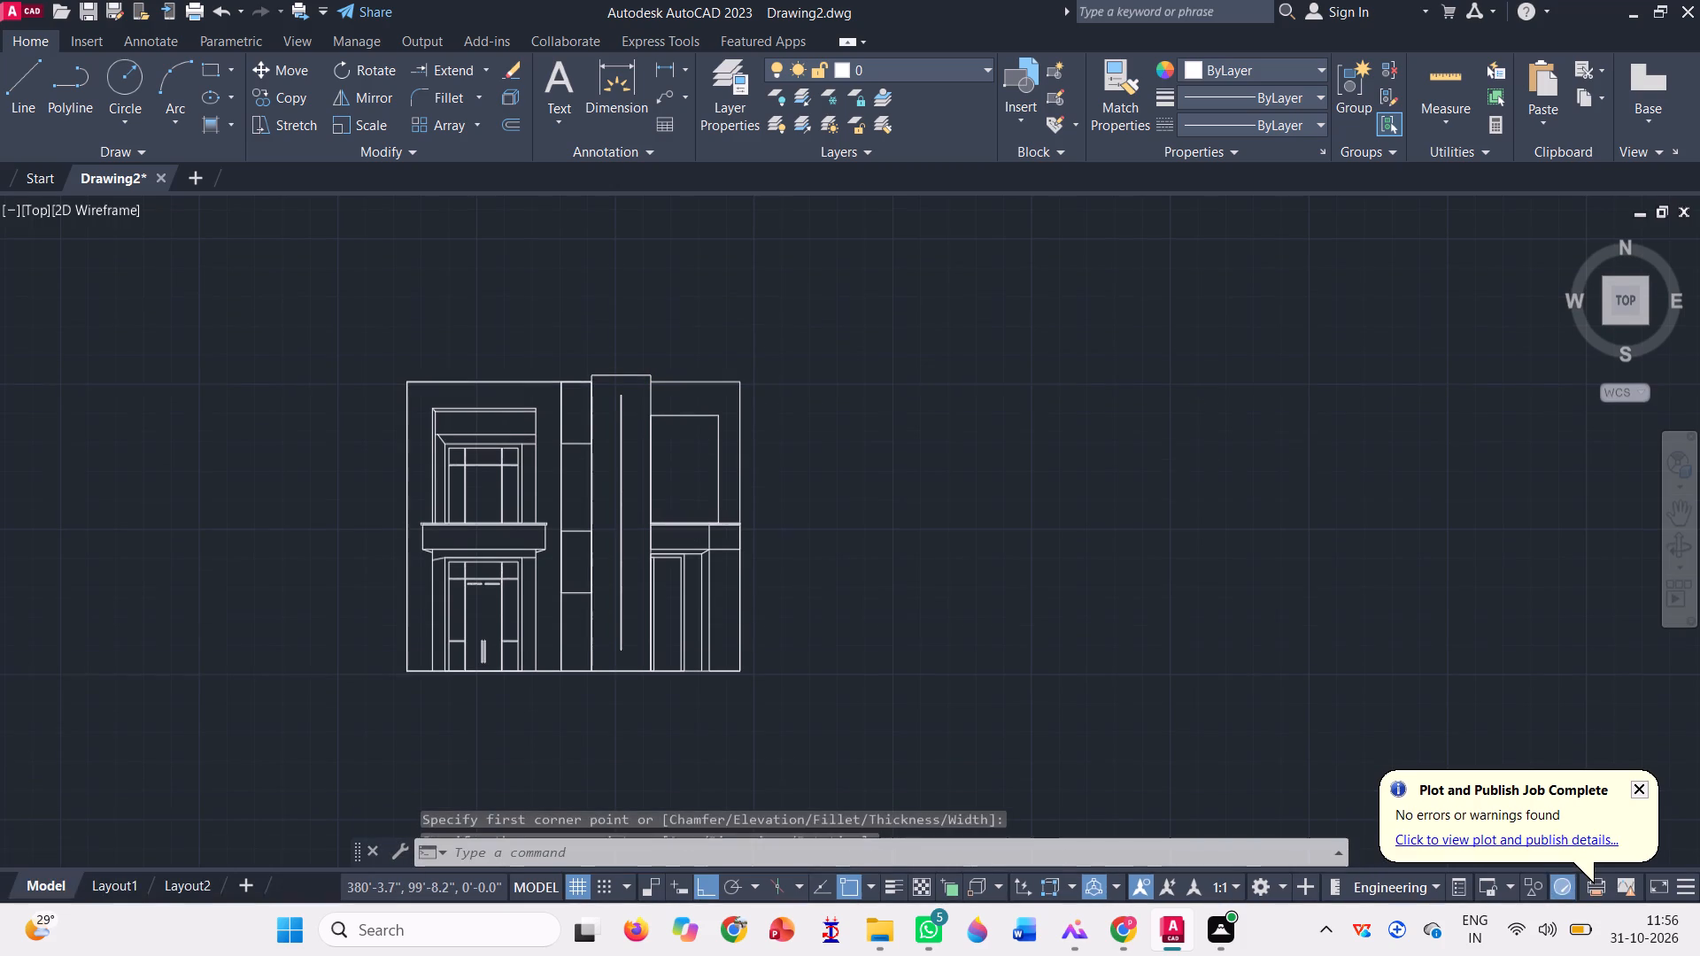
Draw a rectangle inside the right bay's upper opening from its lower-left corner, slightly narrower and about three-quarters as tall.
{"action": "scroll", "coordinate": [761, 457], "scroll_direction": "up", "scroll_amount": 1}
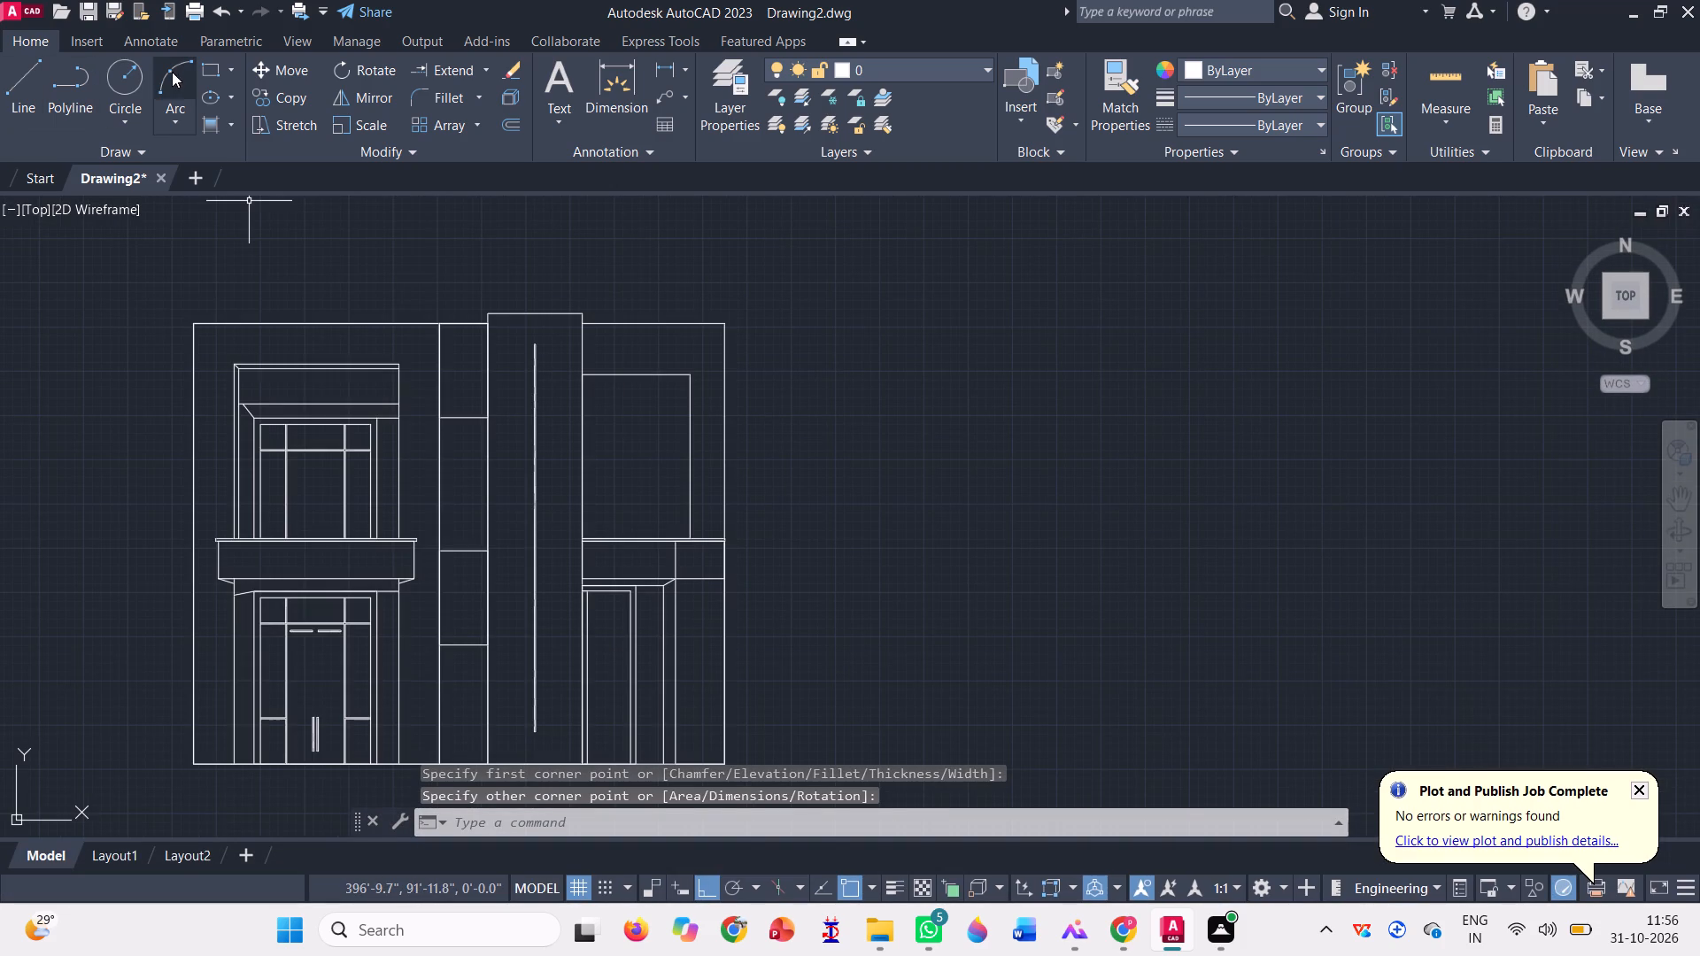
{"action": "left_click", "coordinate": [214, 65]}
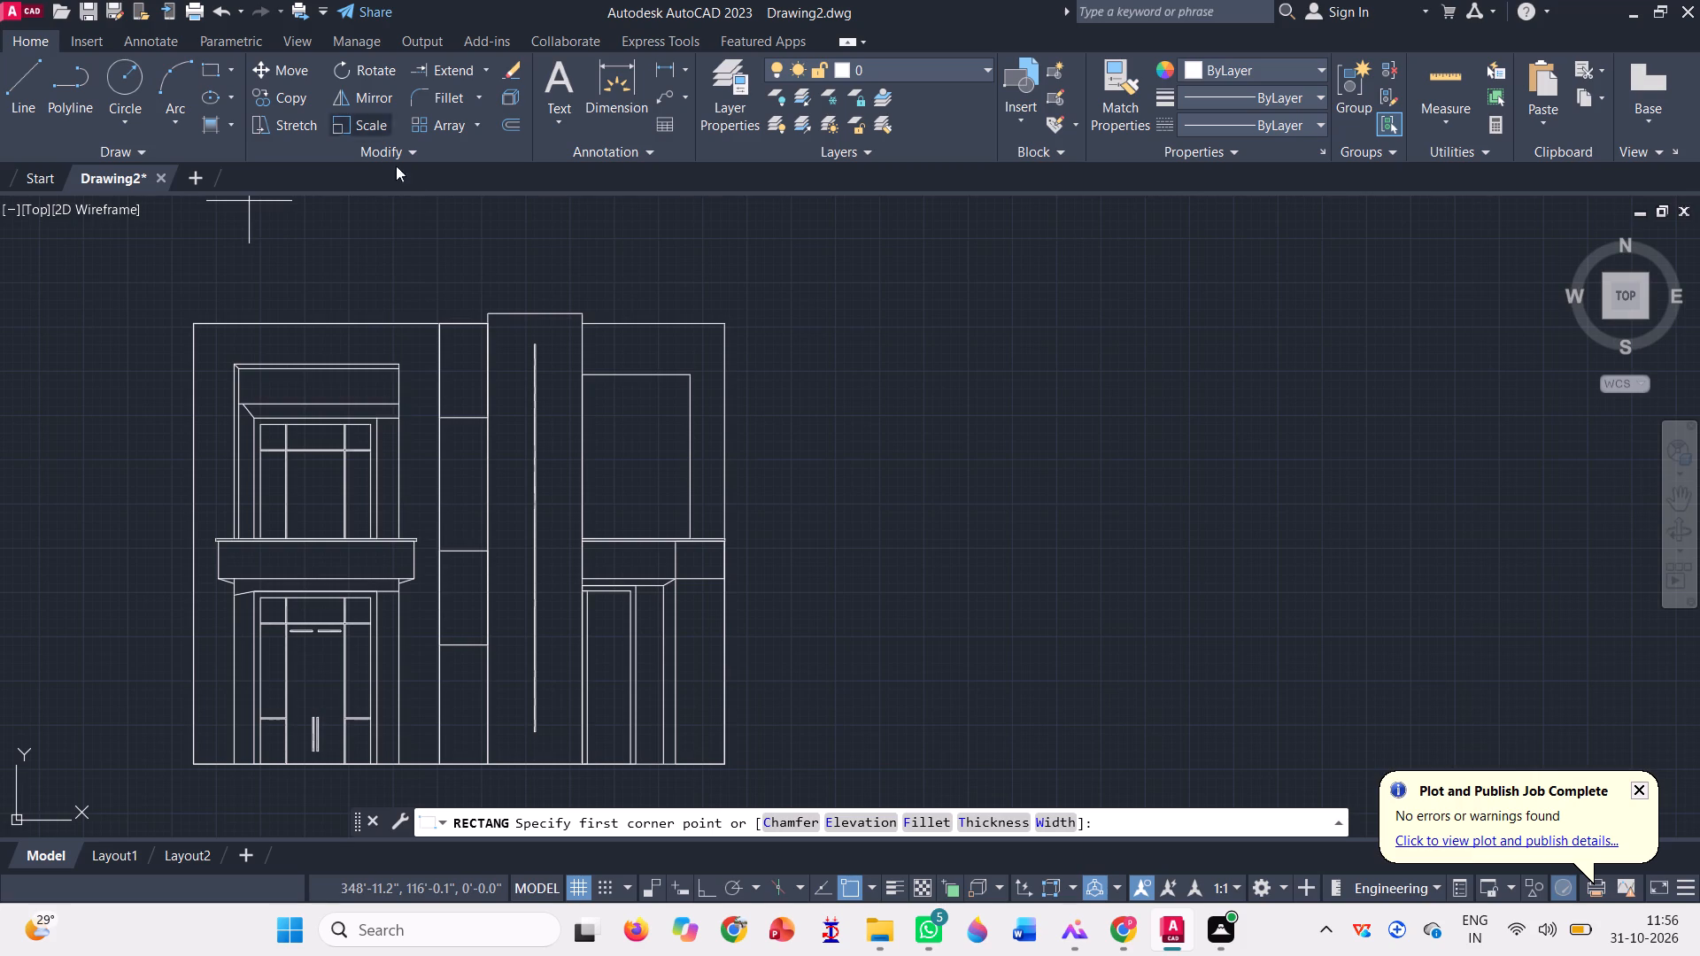
{"action": "scroll", "coordinate": [576, 537], "scroll_direction": "up", "scroll_amount": 3}
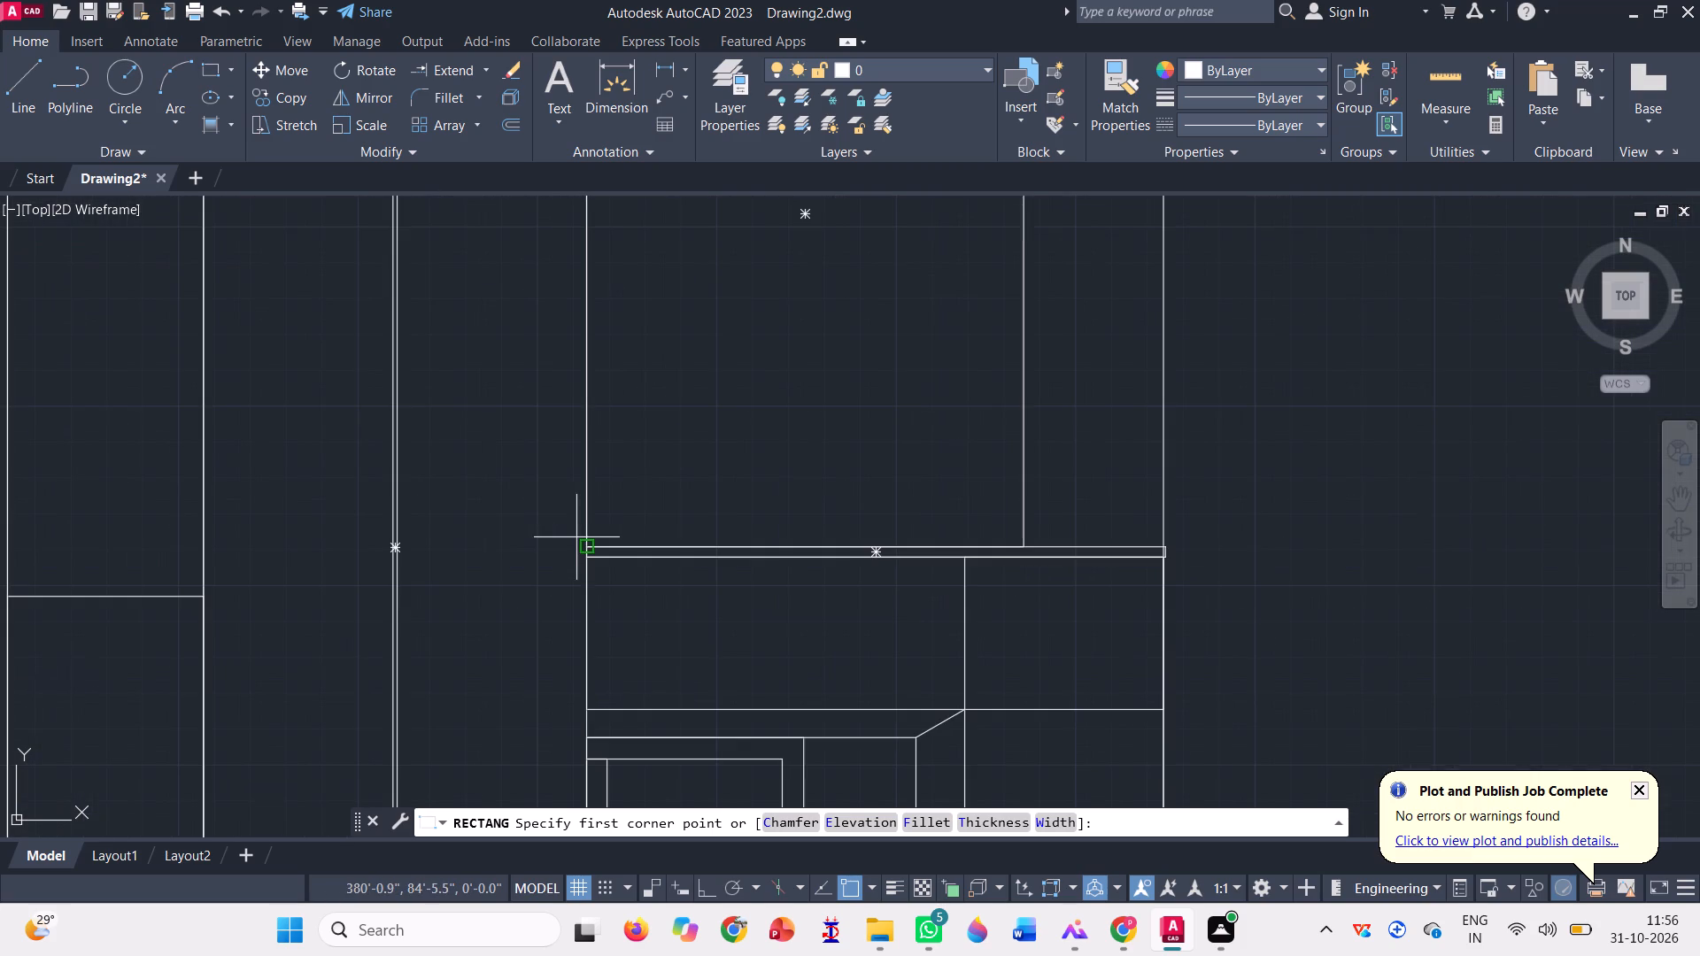
{"action": "left_click", "coordinate": [585, 544]}
{"action": "scroll", "coordinate": [525, 554], "scroll_direction": "down", "scroll_amount": 2}
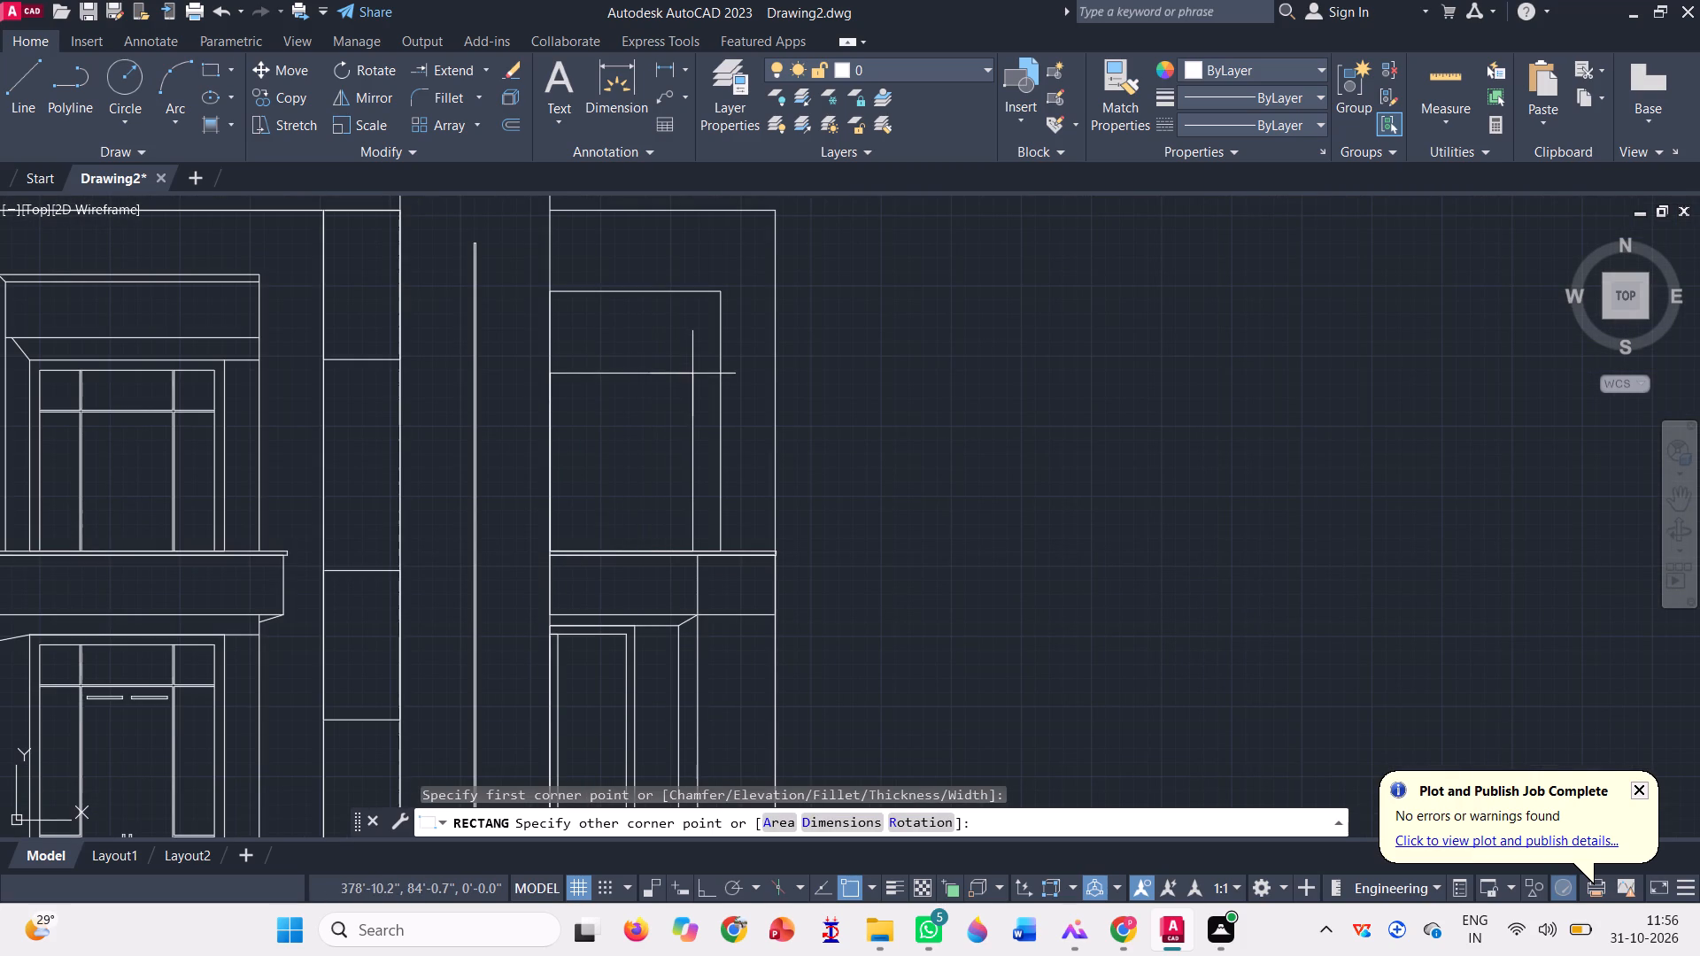
{"action": "scroll", "coordinate": [695, 374], "scroll_direction": "up", "scroll_amount": 1}
{"action": "left_click", "coordinate": [711, 354]}
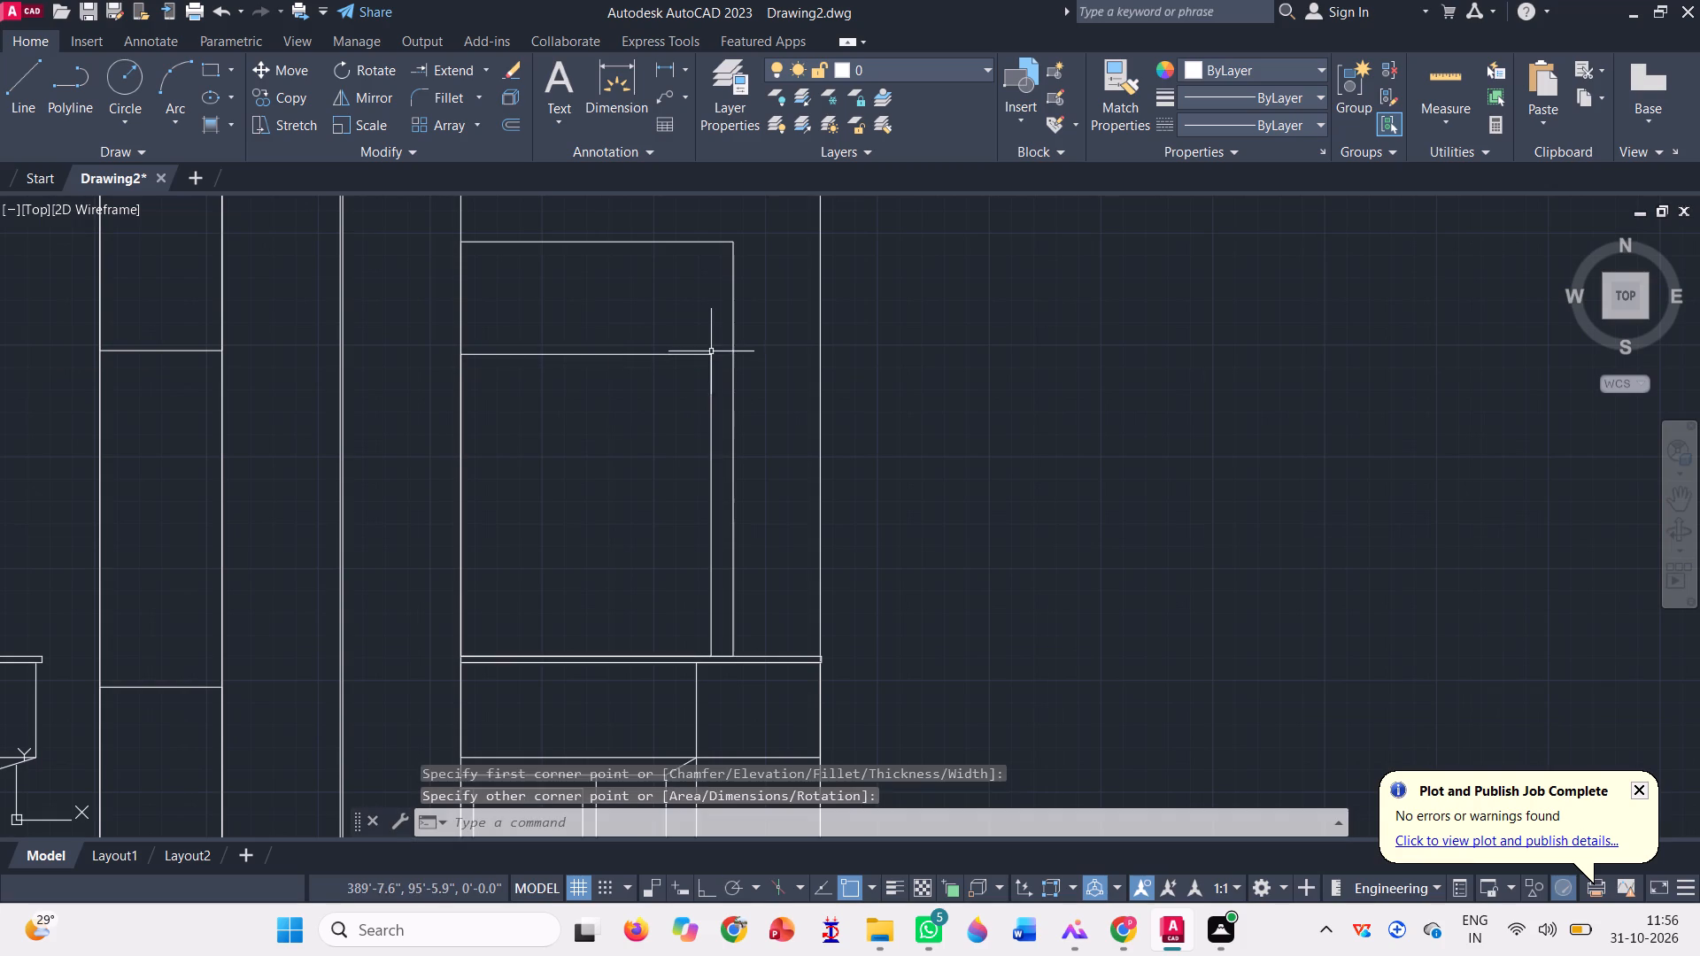
Draw a third, slightly smaller rectangle in the upper opening from the same lower-left corner on the cap.
{"action": "scroll", "coordinate": [619, 388], "scroll_direction": "down", "scroll_amount": 2}
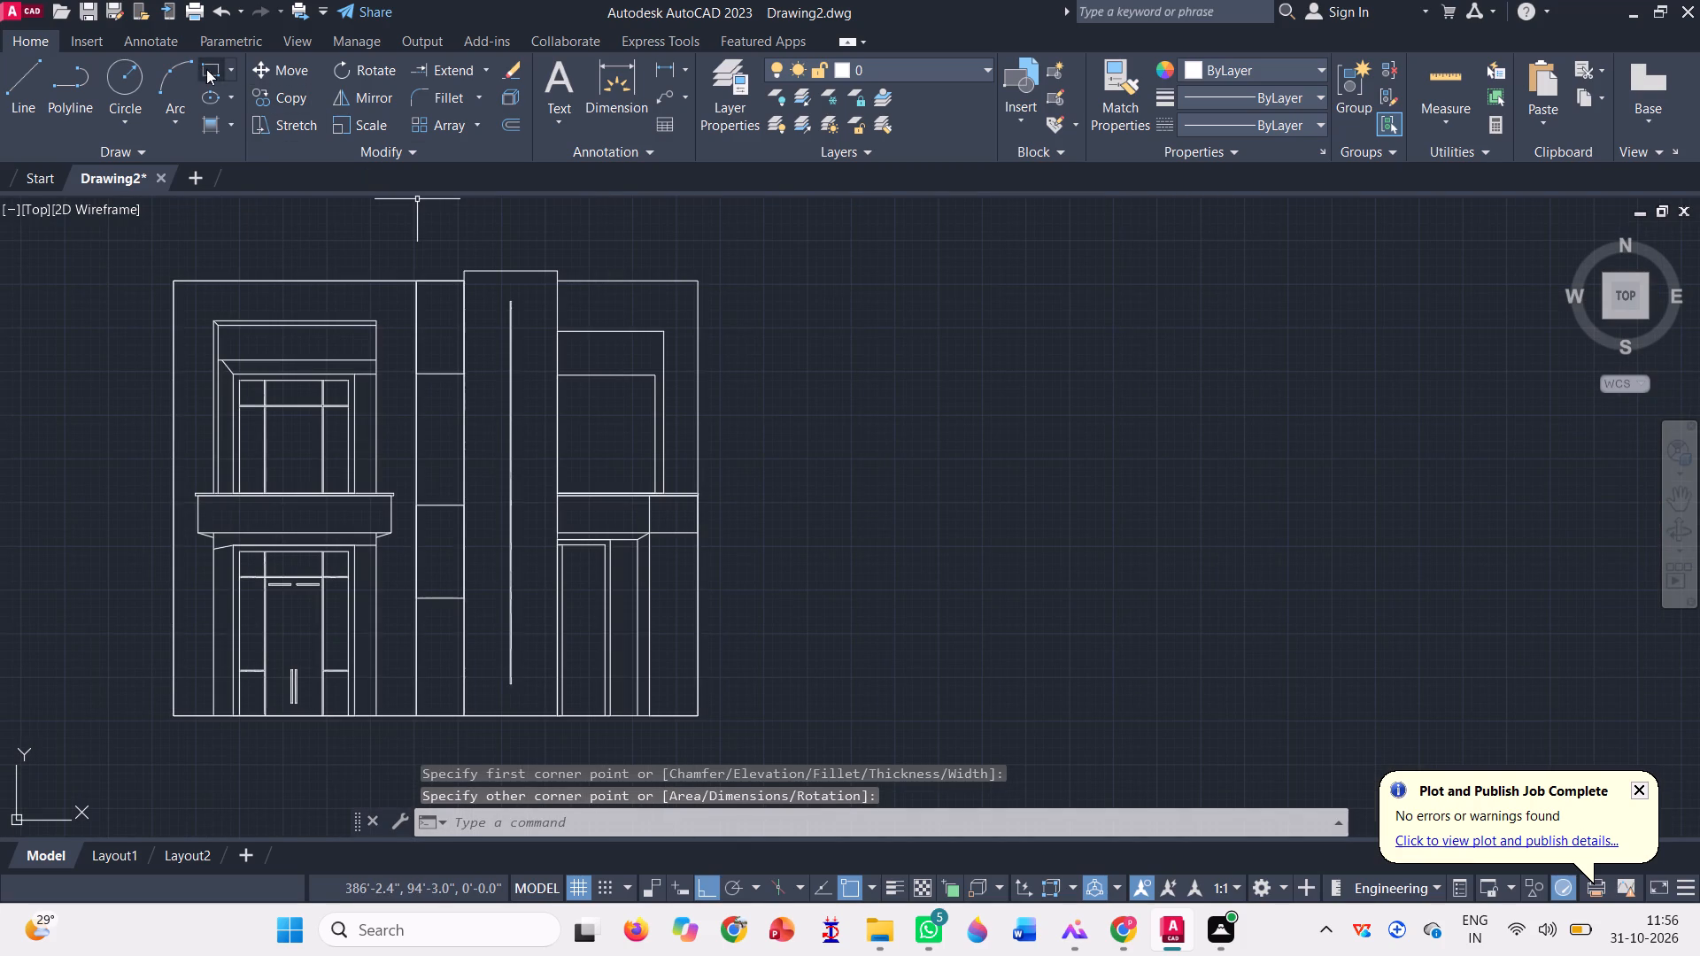
{"action": "left_click", "coordinate": [215, 76]}
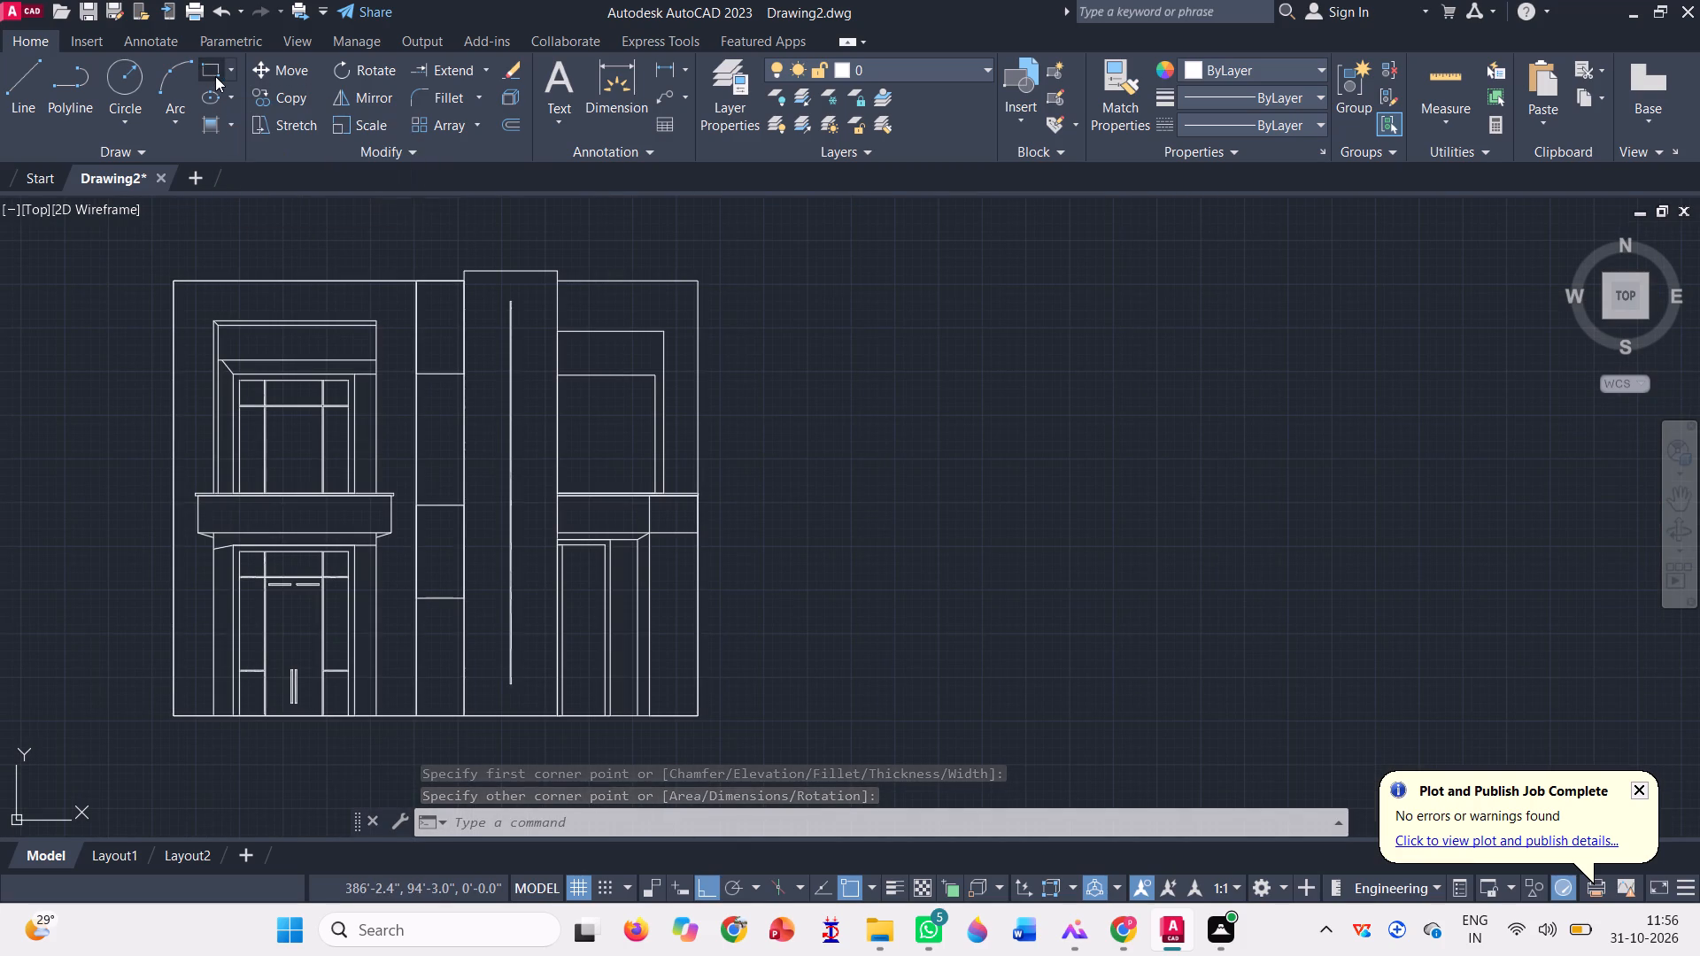
{"action": "scroll", "coordinate": [572, 434], "scroll_direction": "up", "scroll_amount": 1}
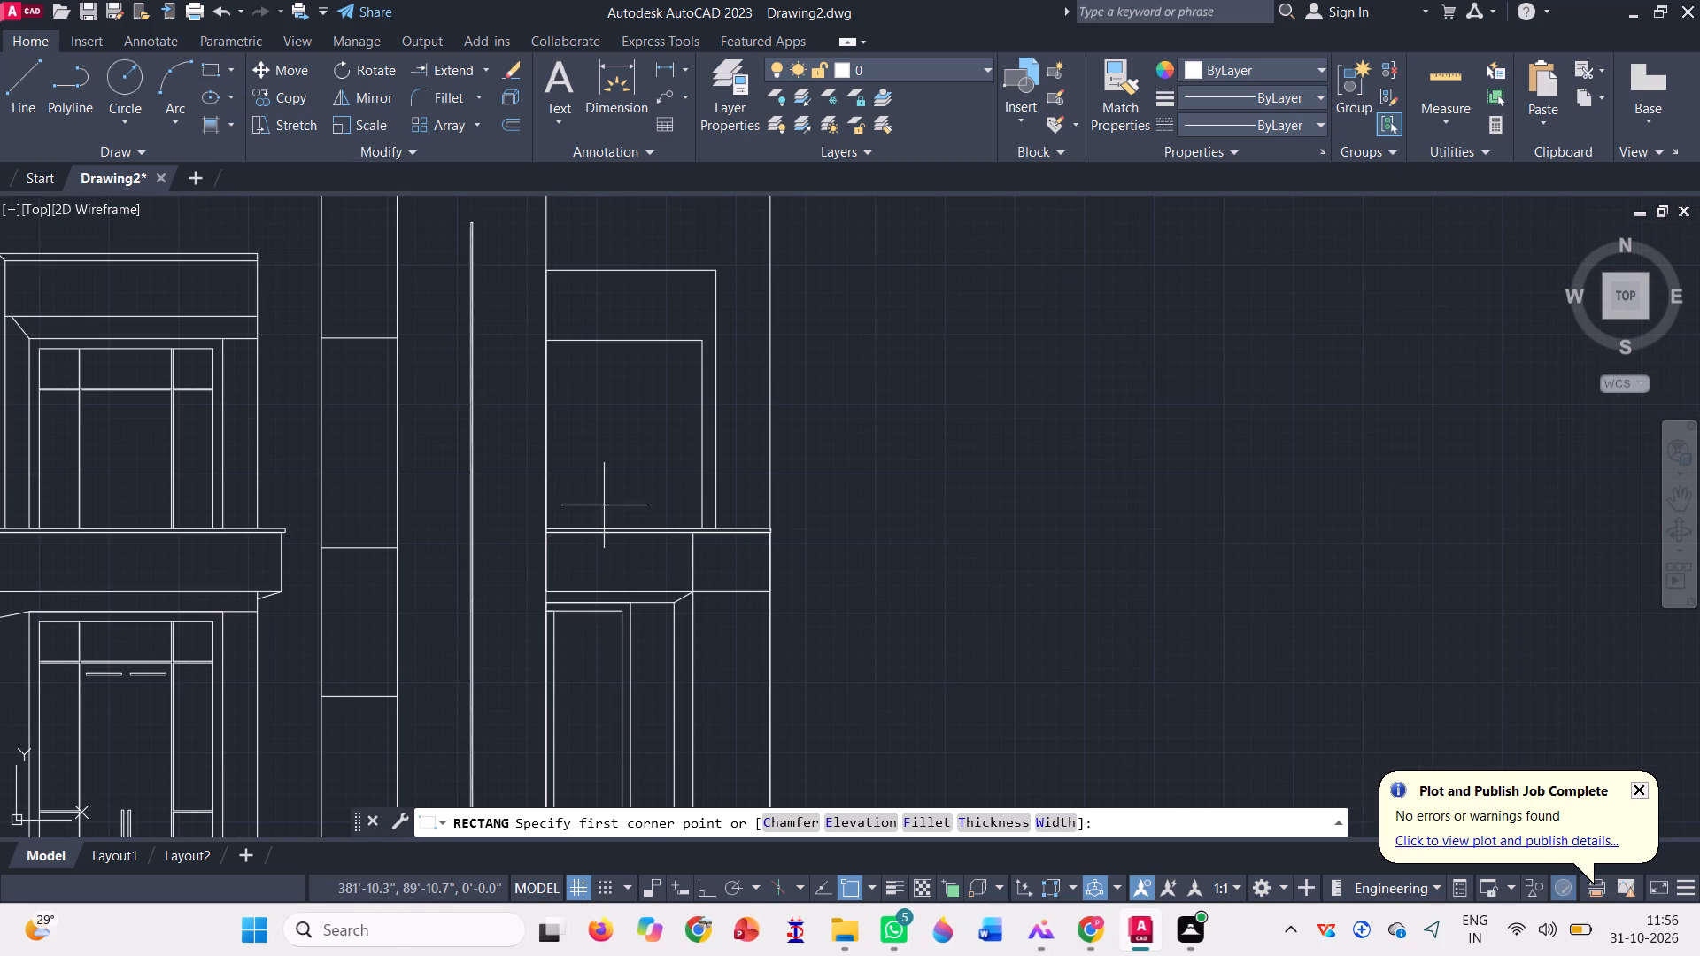
{"action": "scroll", "coordinate": [551, 524], "scroll_direction": "up", "scroll_amount": 4}
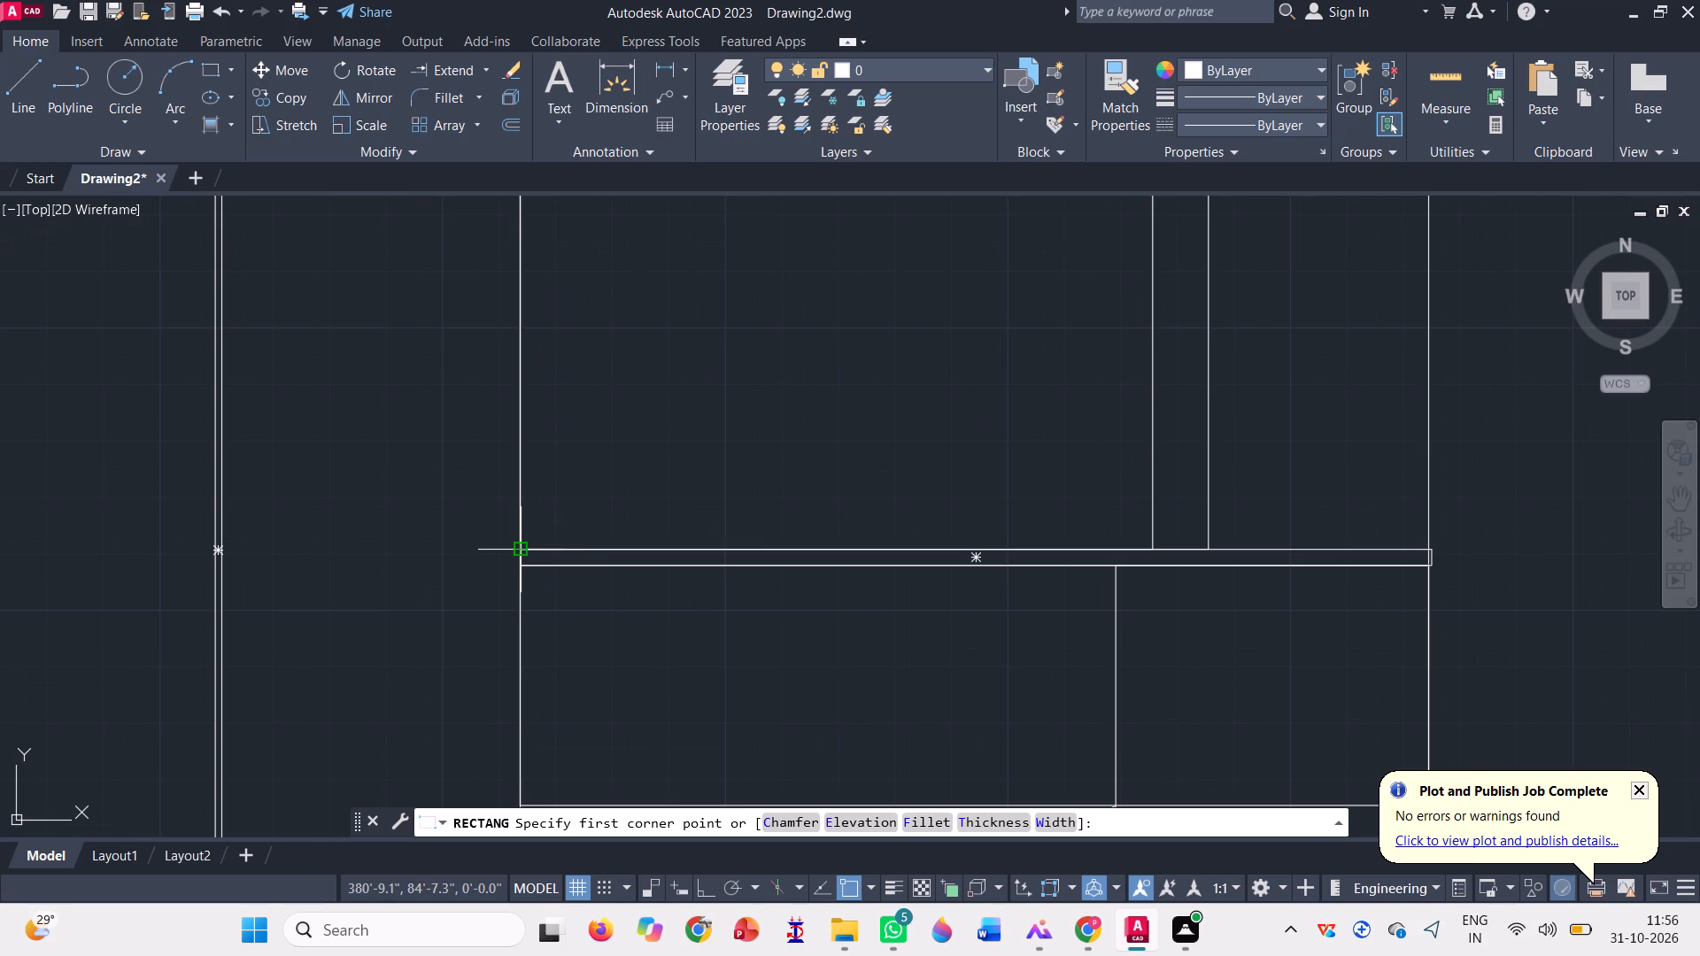
{"action": "left_click", "coordinate": [517, 548]}
{"action": "scroll", "coordinate": [495, 574], "scroll_direction": "down", "scroll_amount": 2}
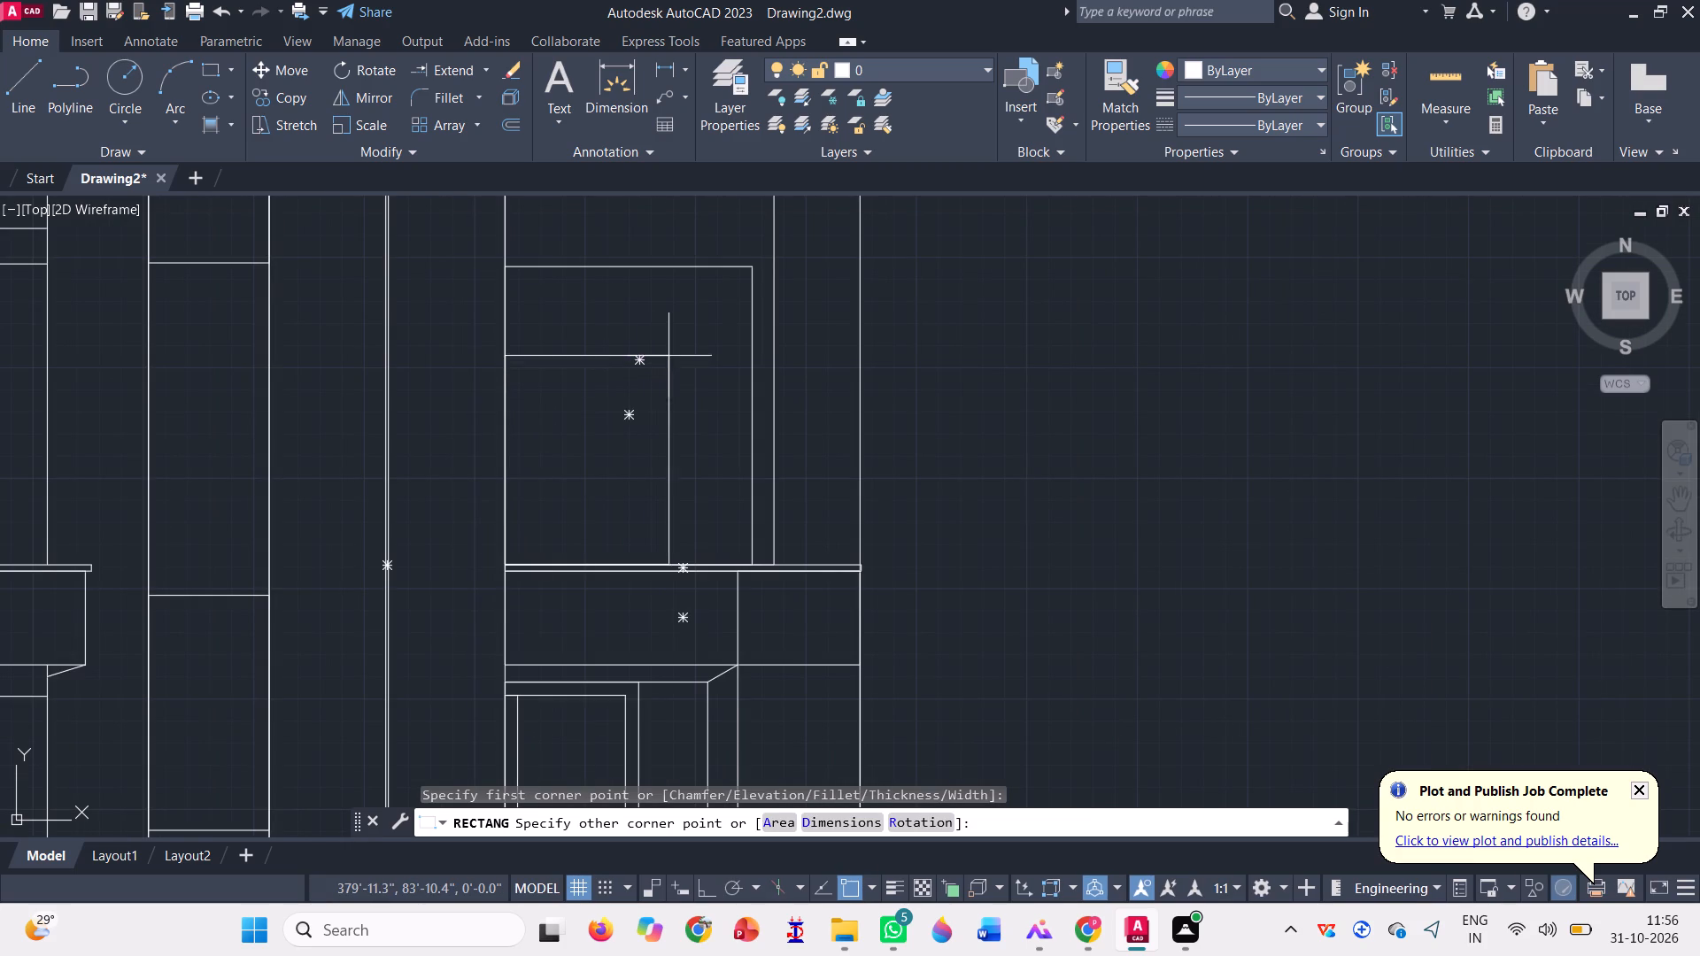
{"action": "left_click", "coordinate": [723, 312]}
Draw a diagonal line joining the upper-right corners of the middle and innermost rectangles in the right bay's upper opening.
{"action": "left_click", "coordinate": [23, 71]}
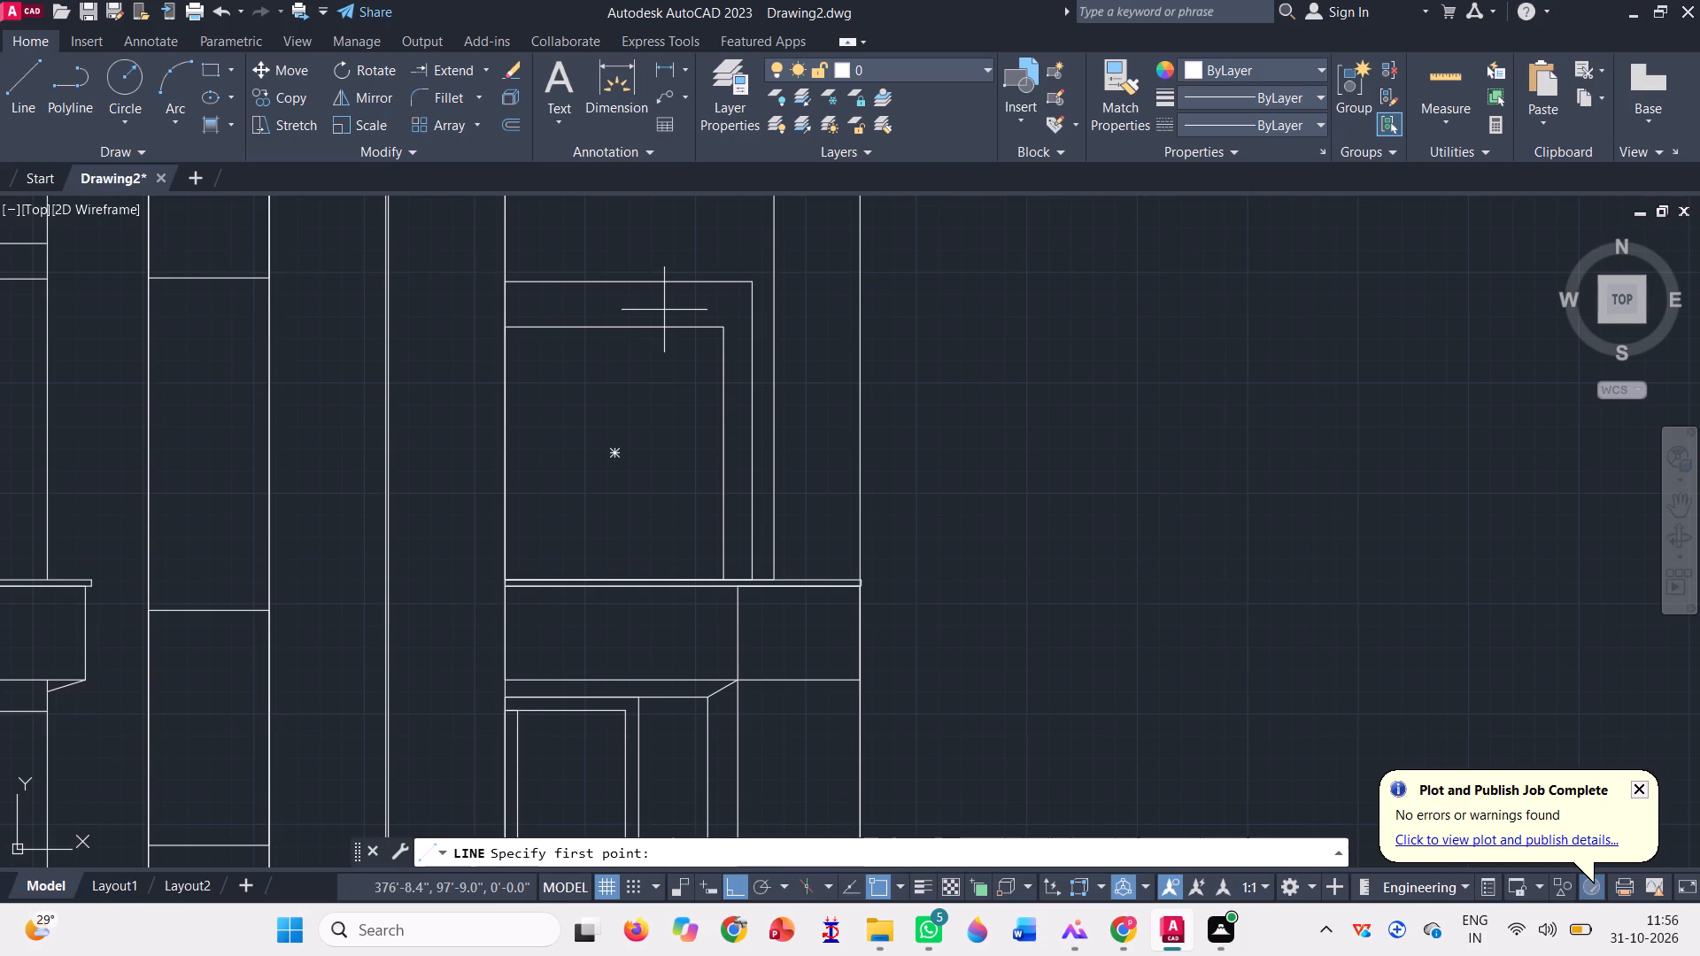
{"action": "scroll", "coordinate": [741, 284], "scroll_direction": "up", "scroll_amount": 2}
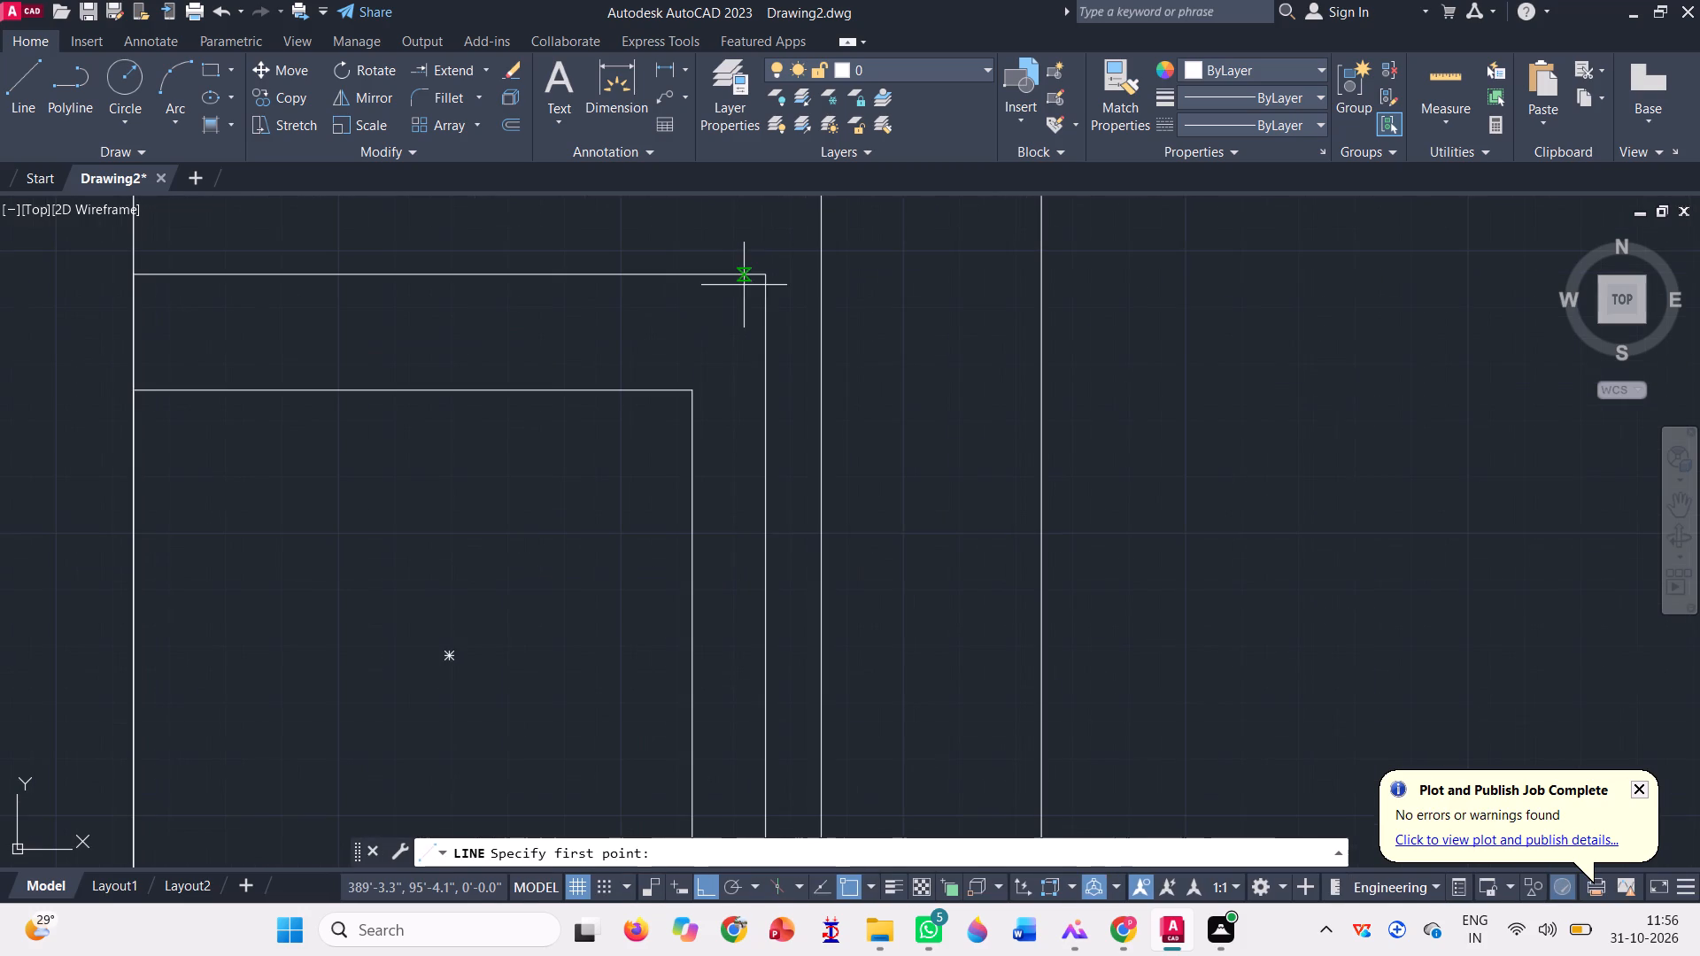
{"action": "left_click", "coordinate": [765, 276]}
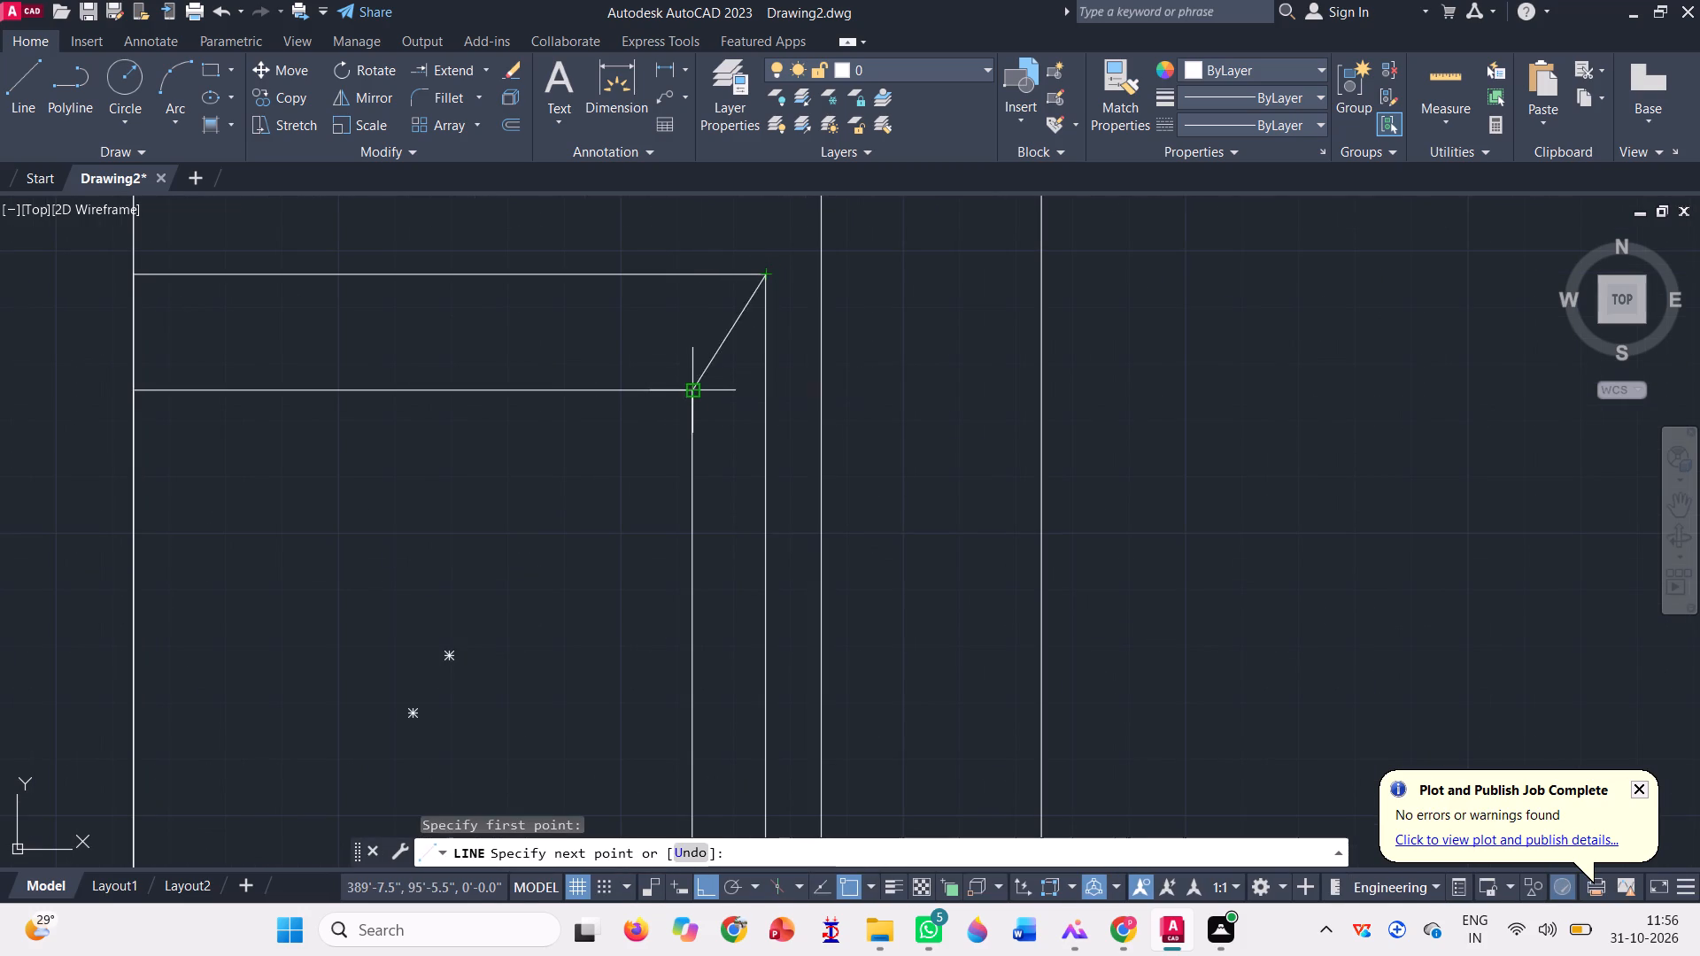
{"action": "left_click", "coordinate": [696, 388]}
{"action": "scroll", "coordinate": [576, 382], "scroll_direction": "down", "scroll_amount": 3}
{"action": "scroll", "coordinate": [674, 343], "scroll_direction": "down", "scroll_amount": 1}
{"action": "key", "text": "space"}
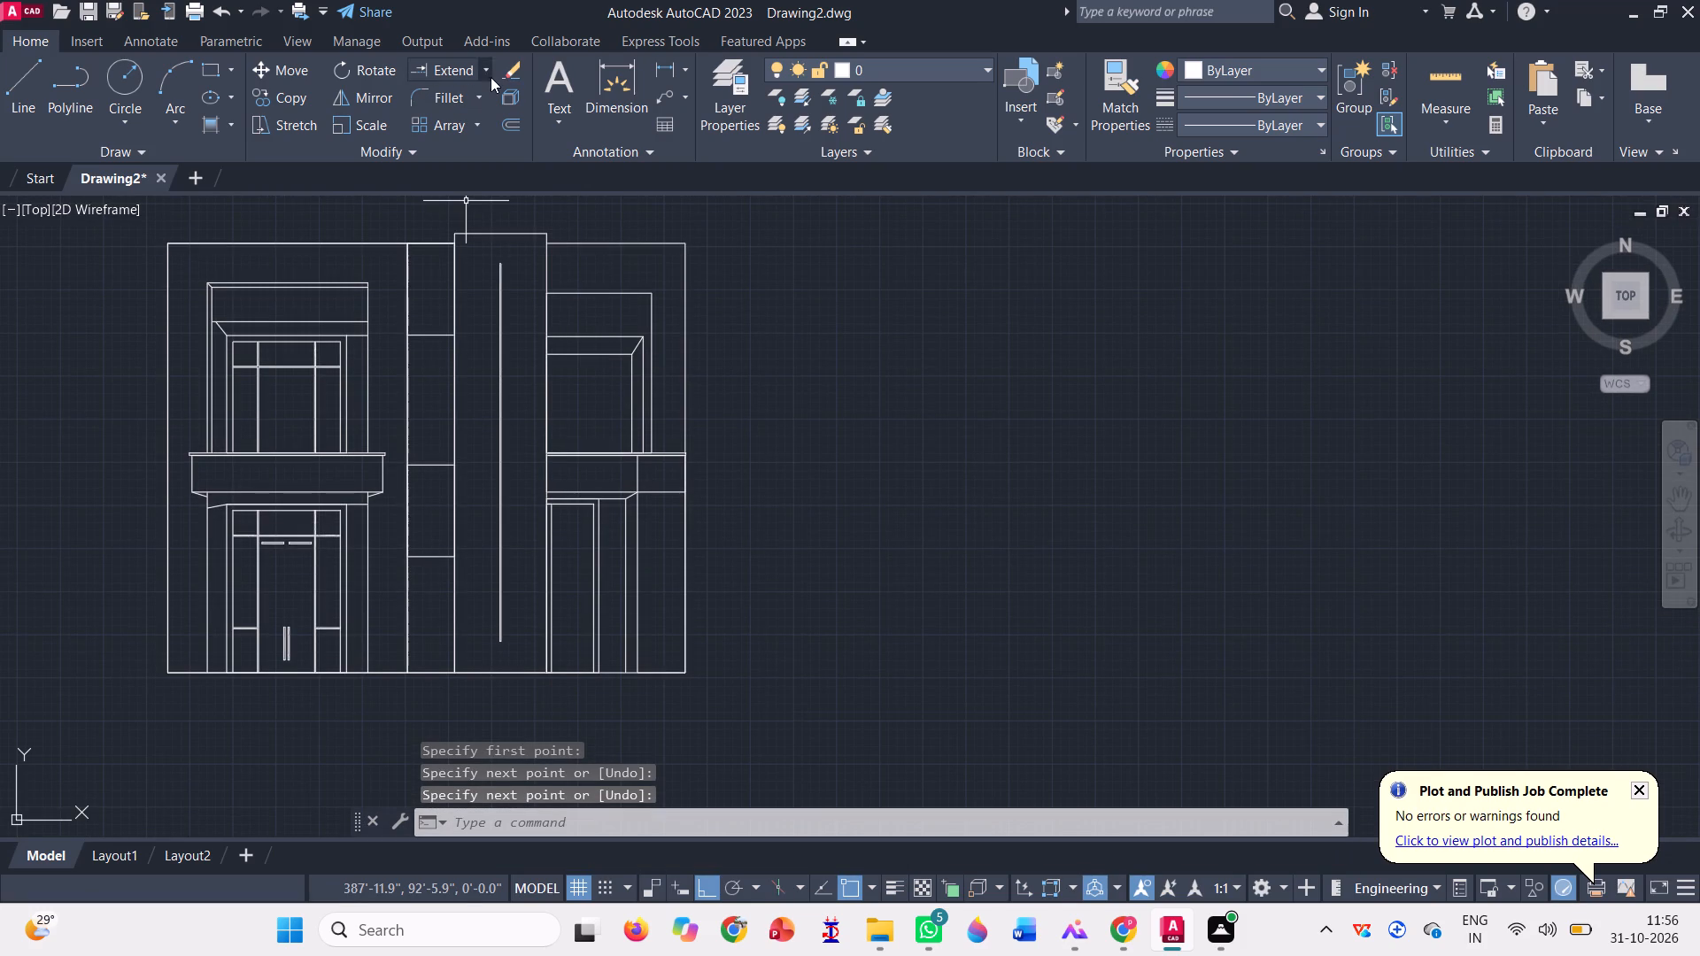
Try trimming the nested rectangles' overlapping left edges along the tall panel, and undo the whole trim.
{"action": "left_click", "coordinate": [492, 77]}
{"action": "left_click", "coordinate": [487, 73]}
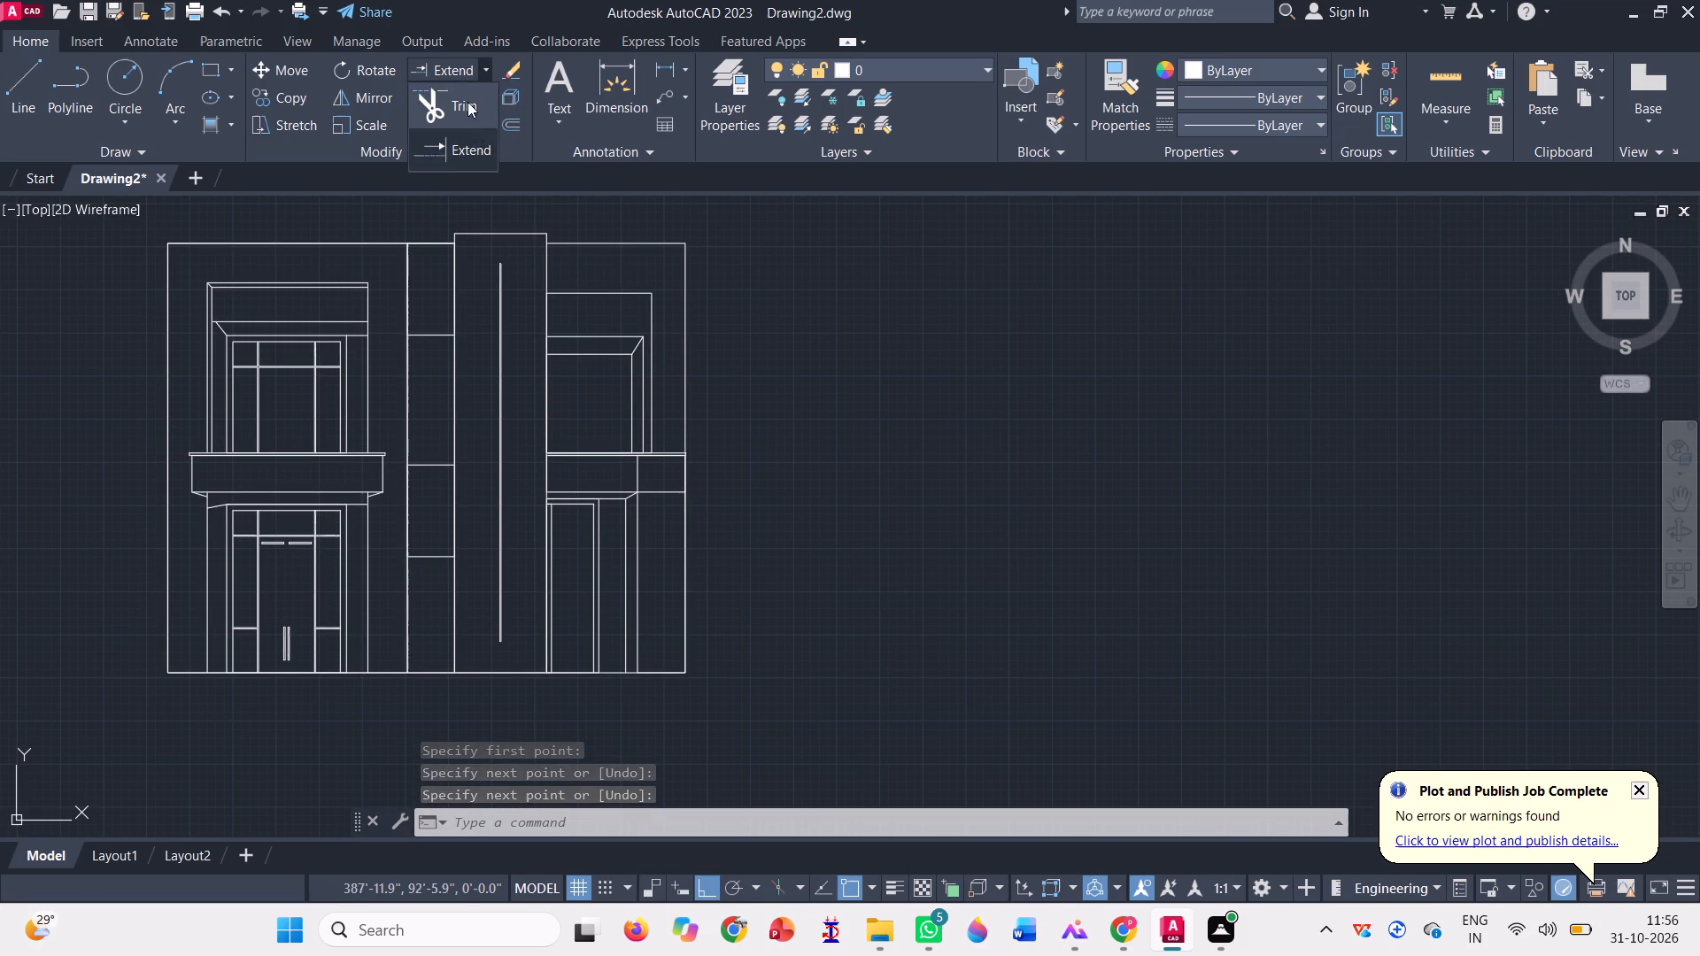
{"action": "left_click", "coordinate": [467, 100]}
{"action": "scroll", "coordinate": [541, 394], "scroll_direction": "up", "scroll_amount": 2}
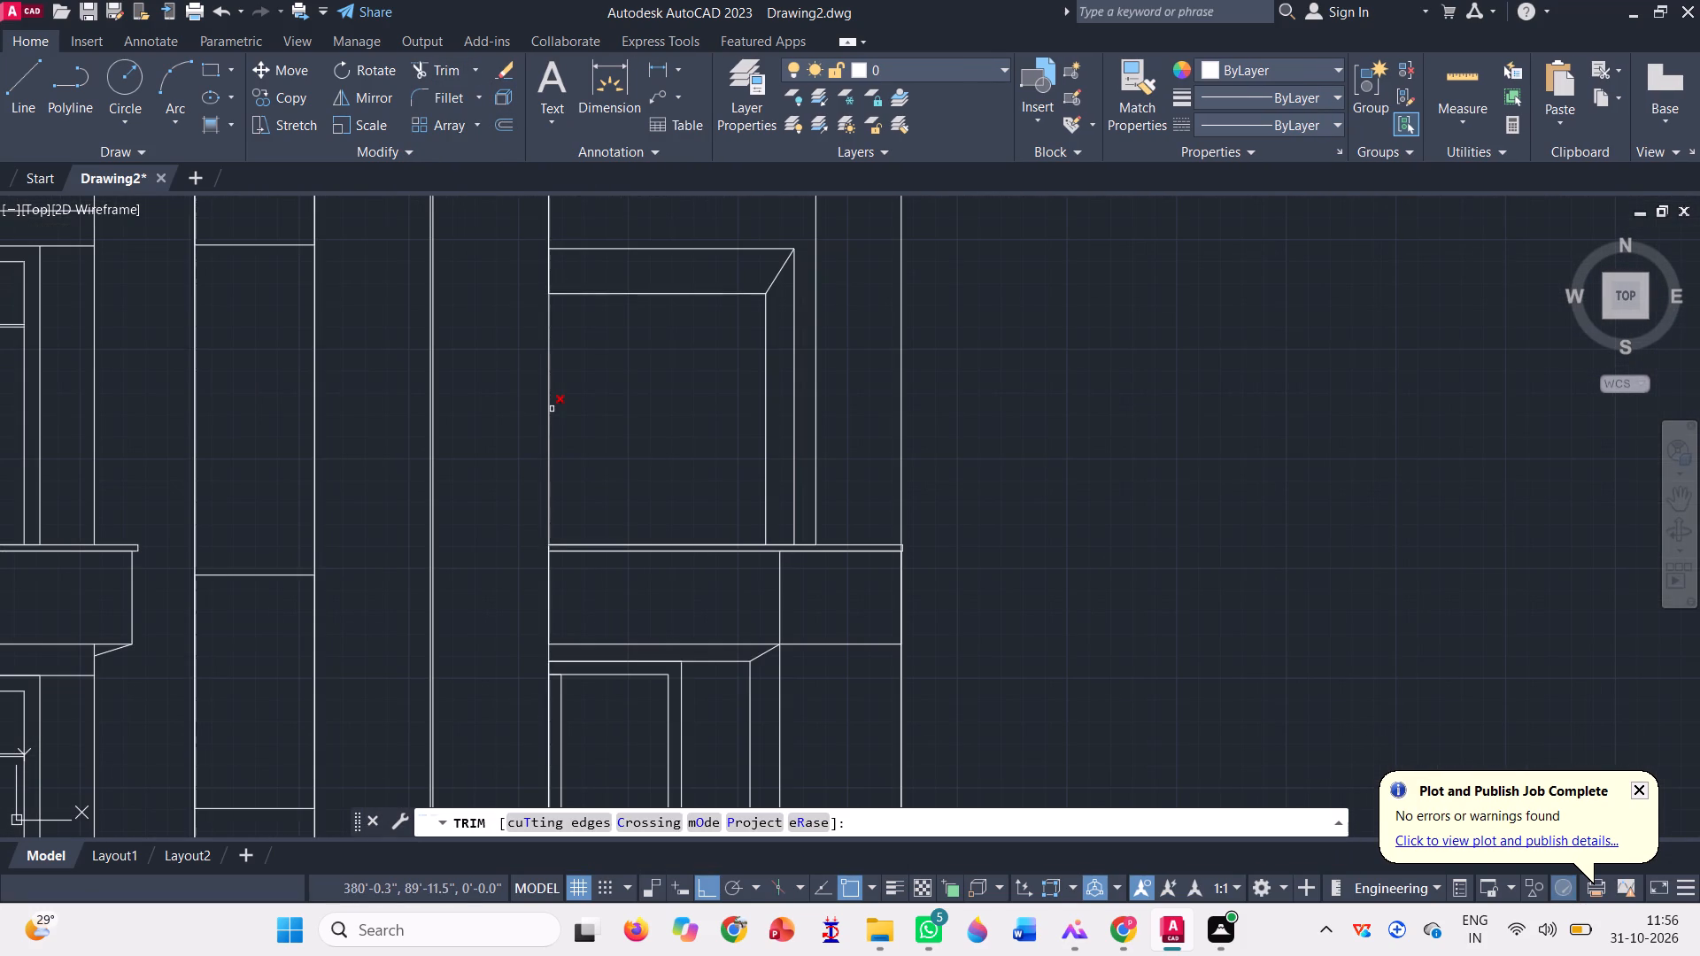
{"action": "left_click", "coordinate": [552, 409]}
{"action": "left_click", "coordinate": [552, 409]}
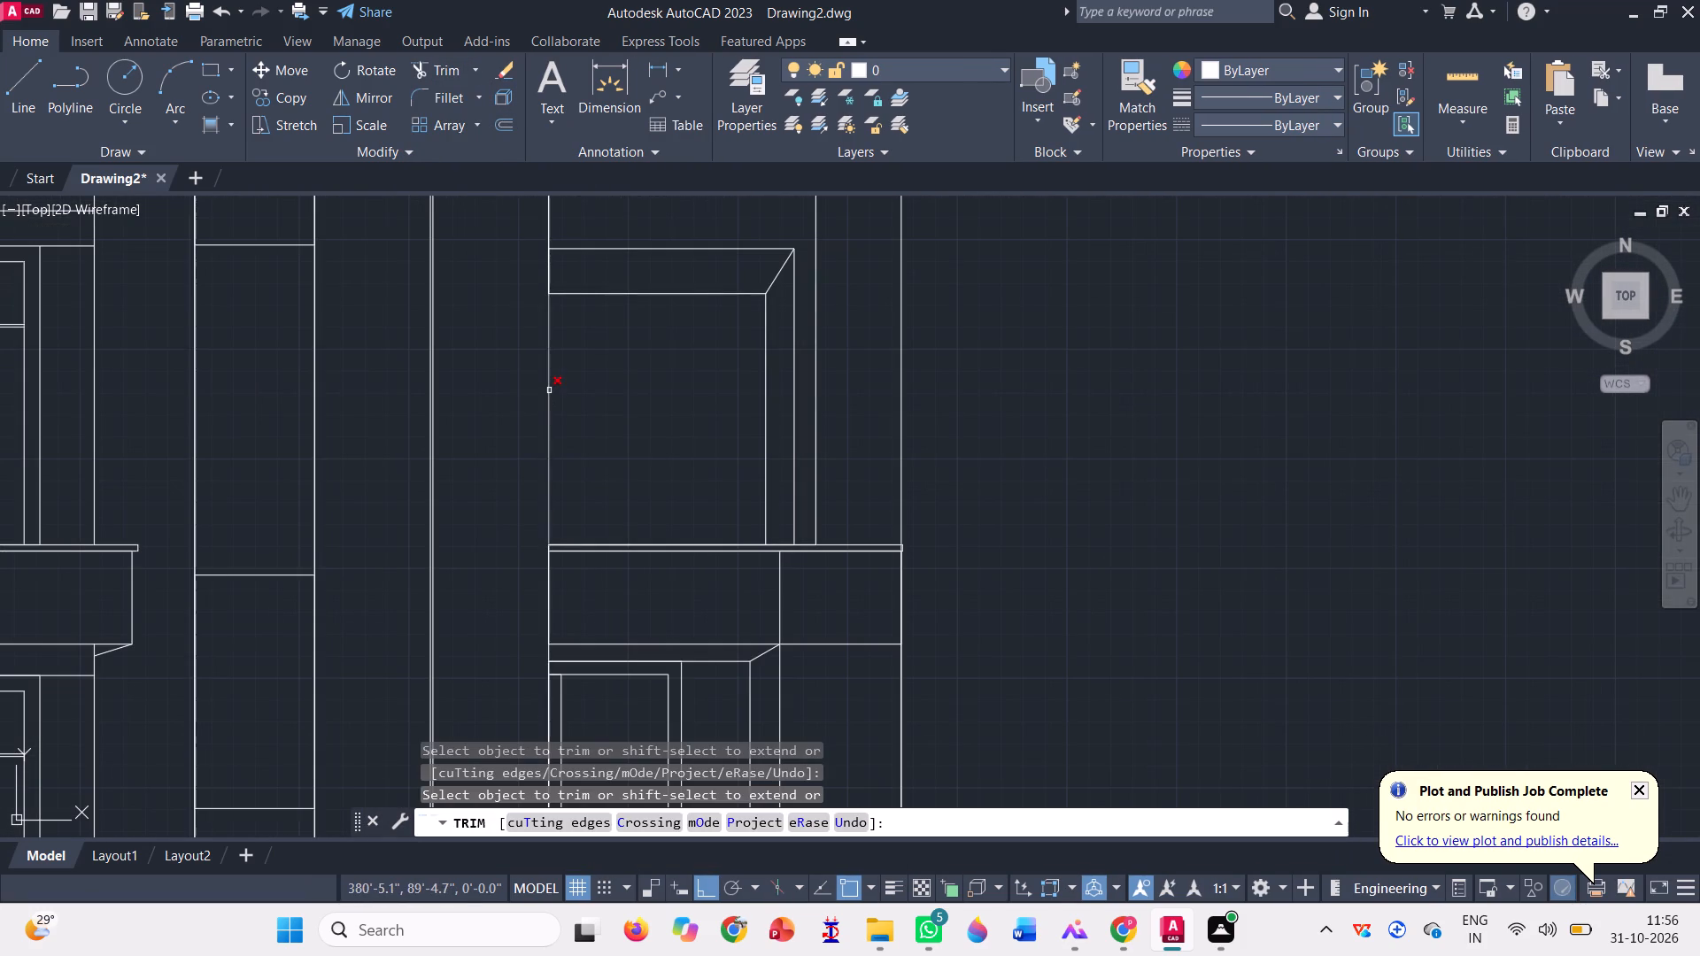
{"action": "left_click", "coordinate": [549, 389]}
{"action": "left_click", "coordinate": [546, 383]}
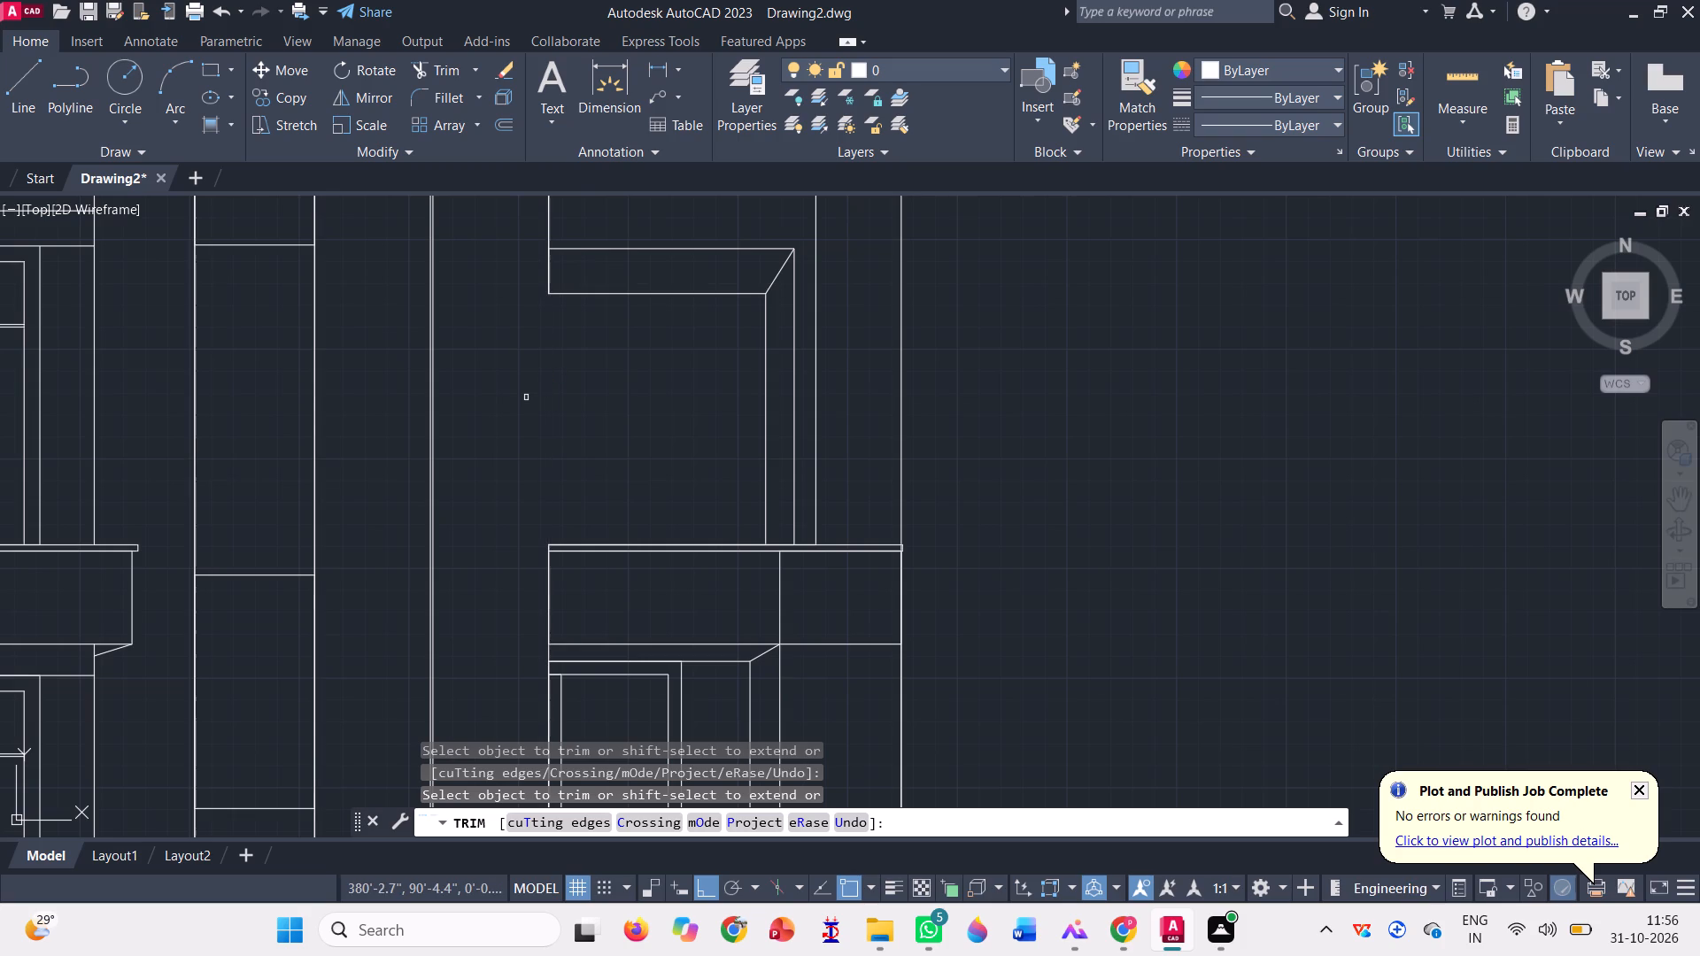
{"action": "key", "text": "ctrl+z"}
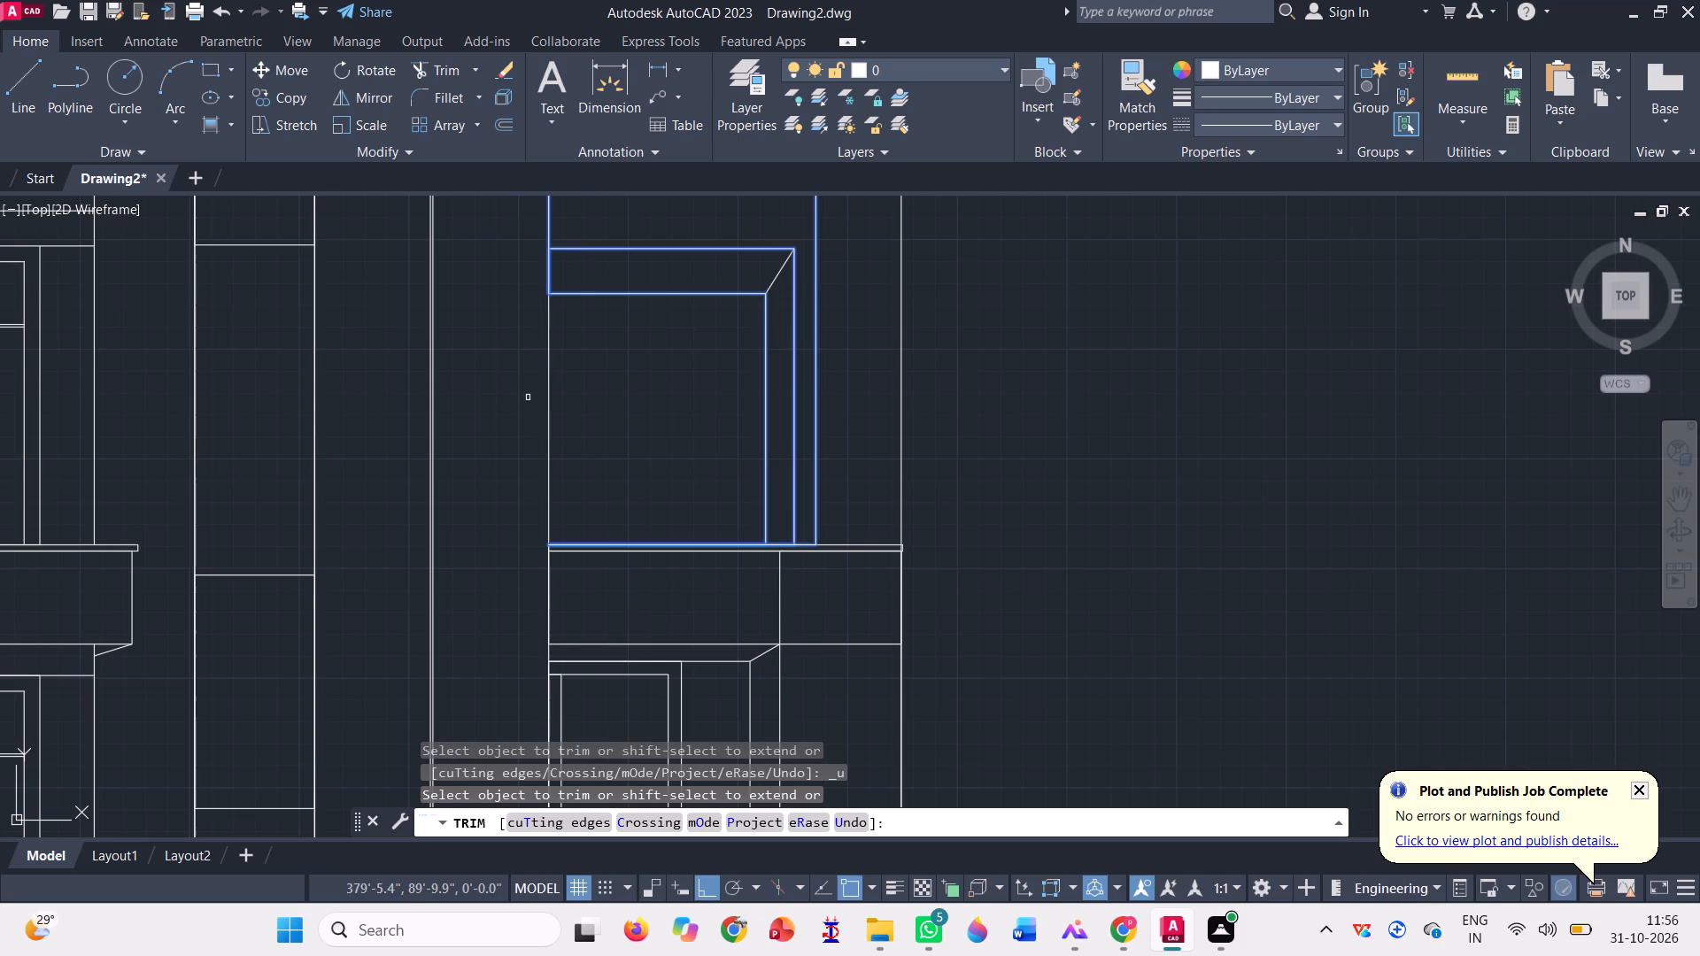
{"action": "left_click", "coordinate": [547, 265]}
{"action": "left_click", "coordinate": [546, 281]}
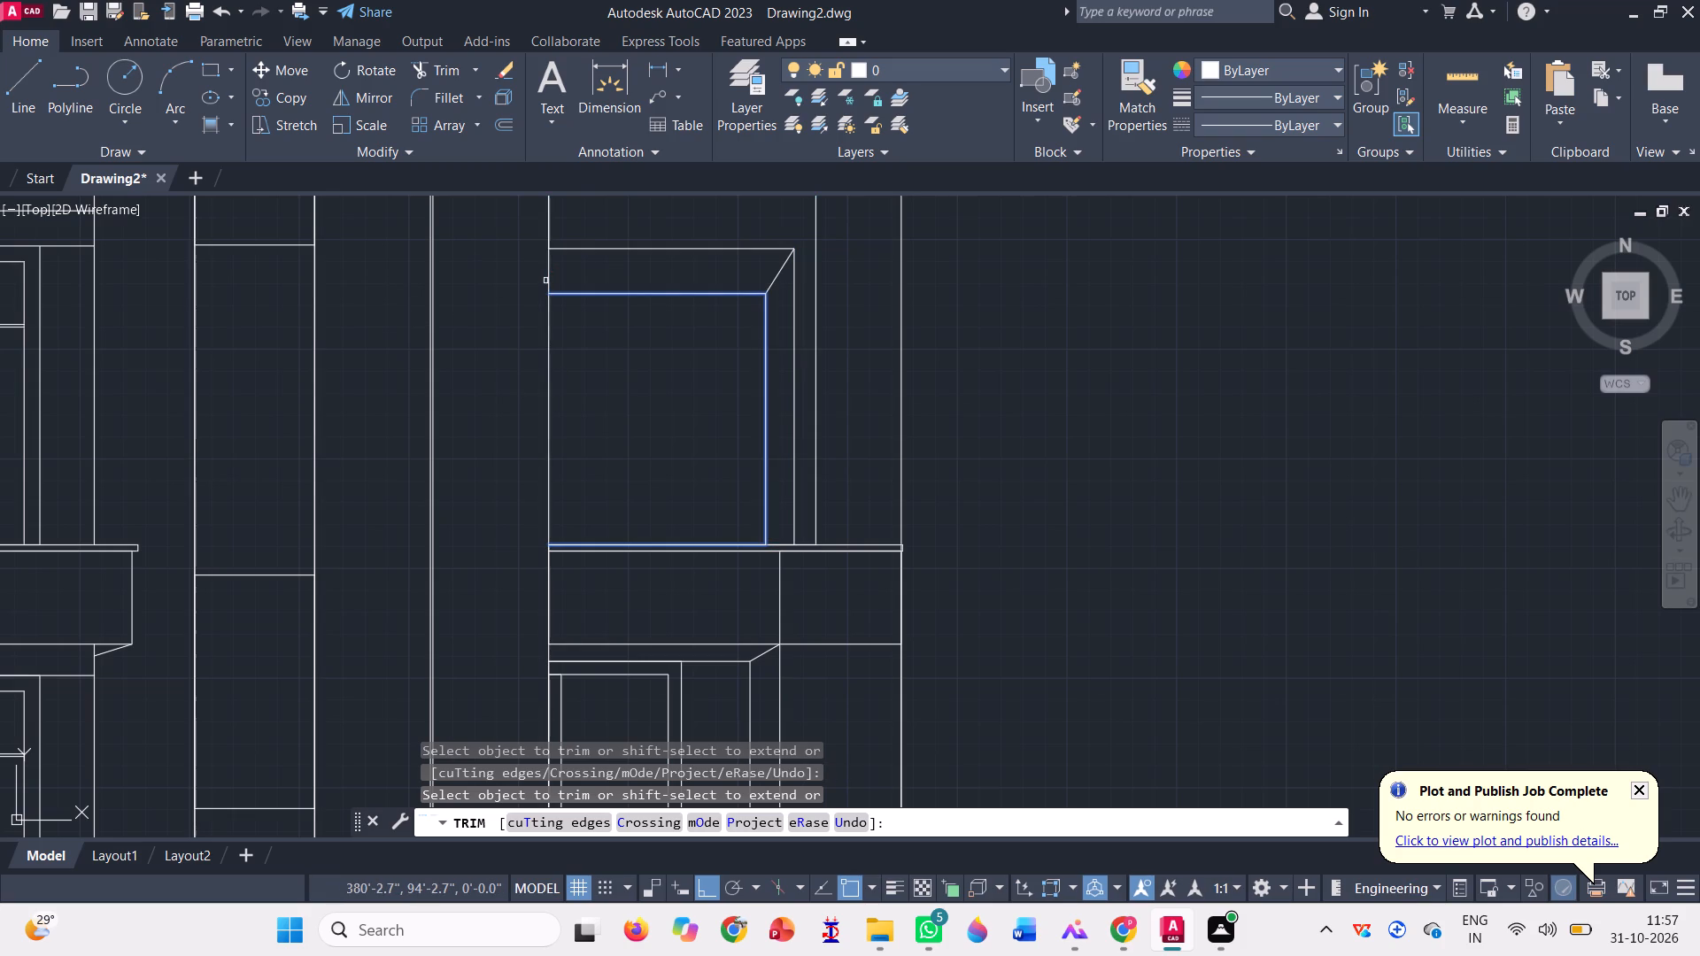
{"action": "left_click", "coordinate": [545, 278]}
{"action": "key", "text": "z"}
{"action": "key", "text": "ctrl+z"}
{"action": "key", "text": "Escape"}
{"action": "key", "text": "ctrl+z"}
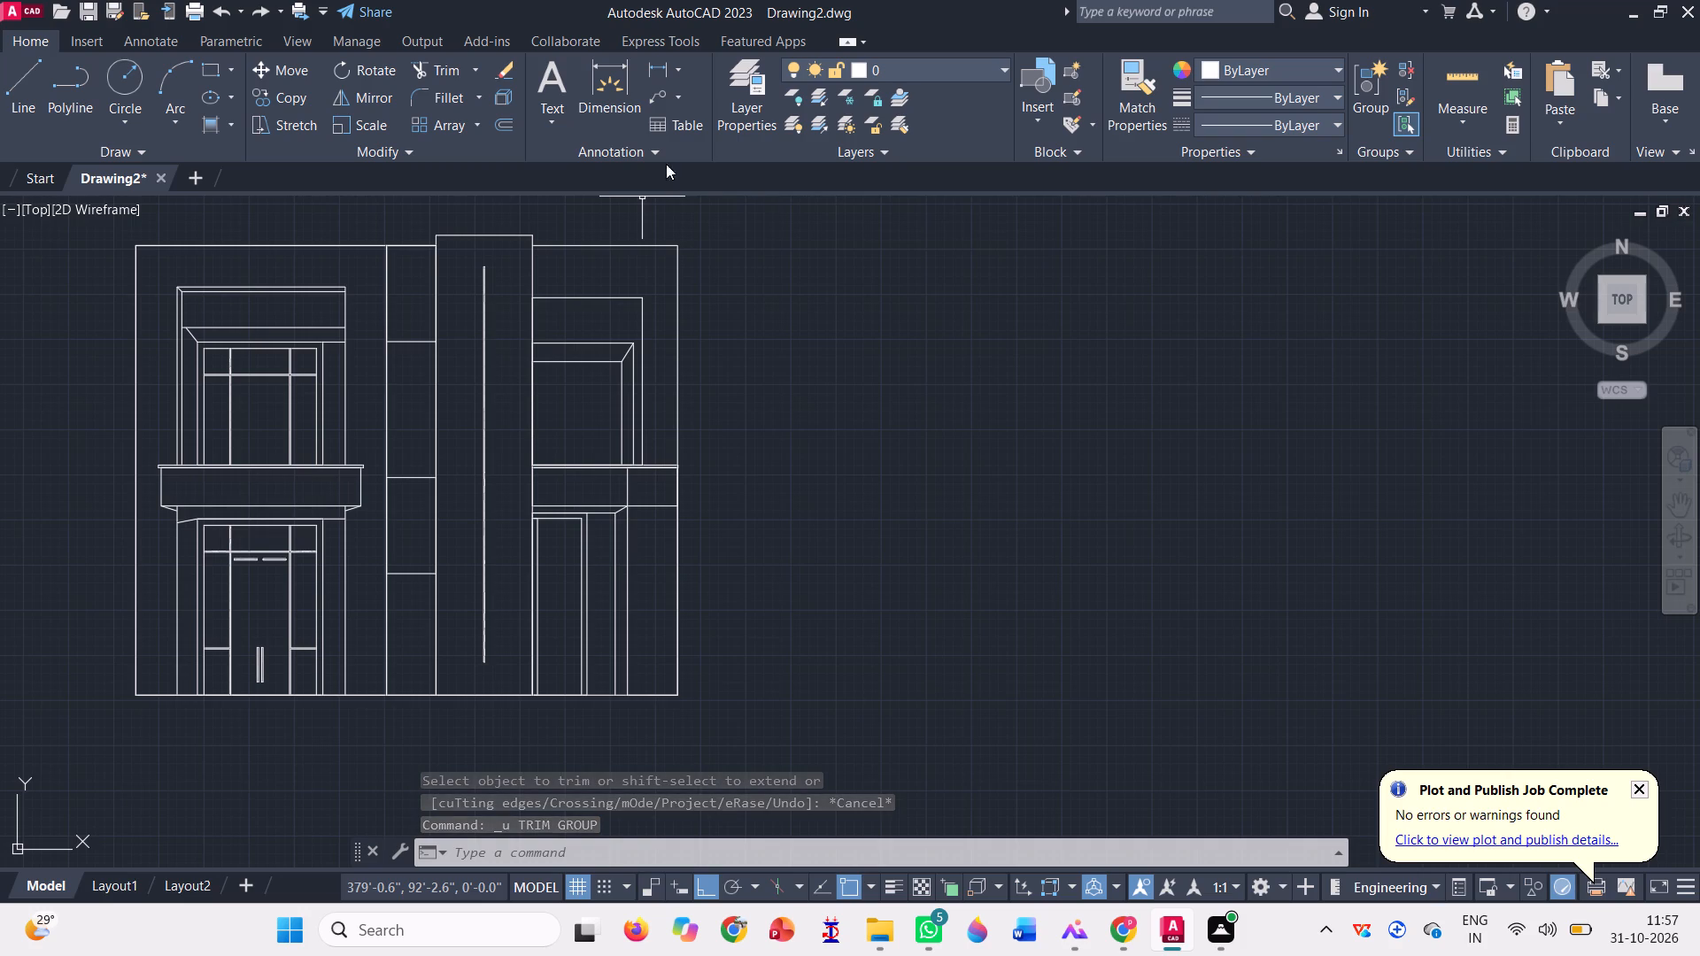
Trim the nested rectangles' duplicate left edges along the tall panel and their duplicate bottom edges along the cap.
{"action": "left_click", "coordinate": [440, 66]}
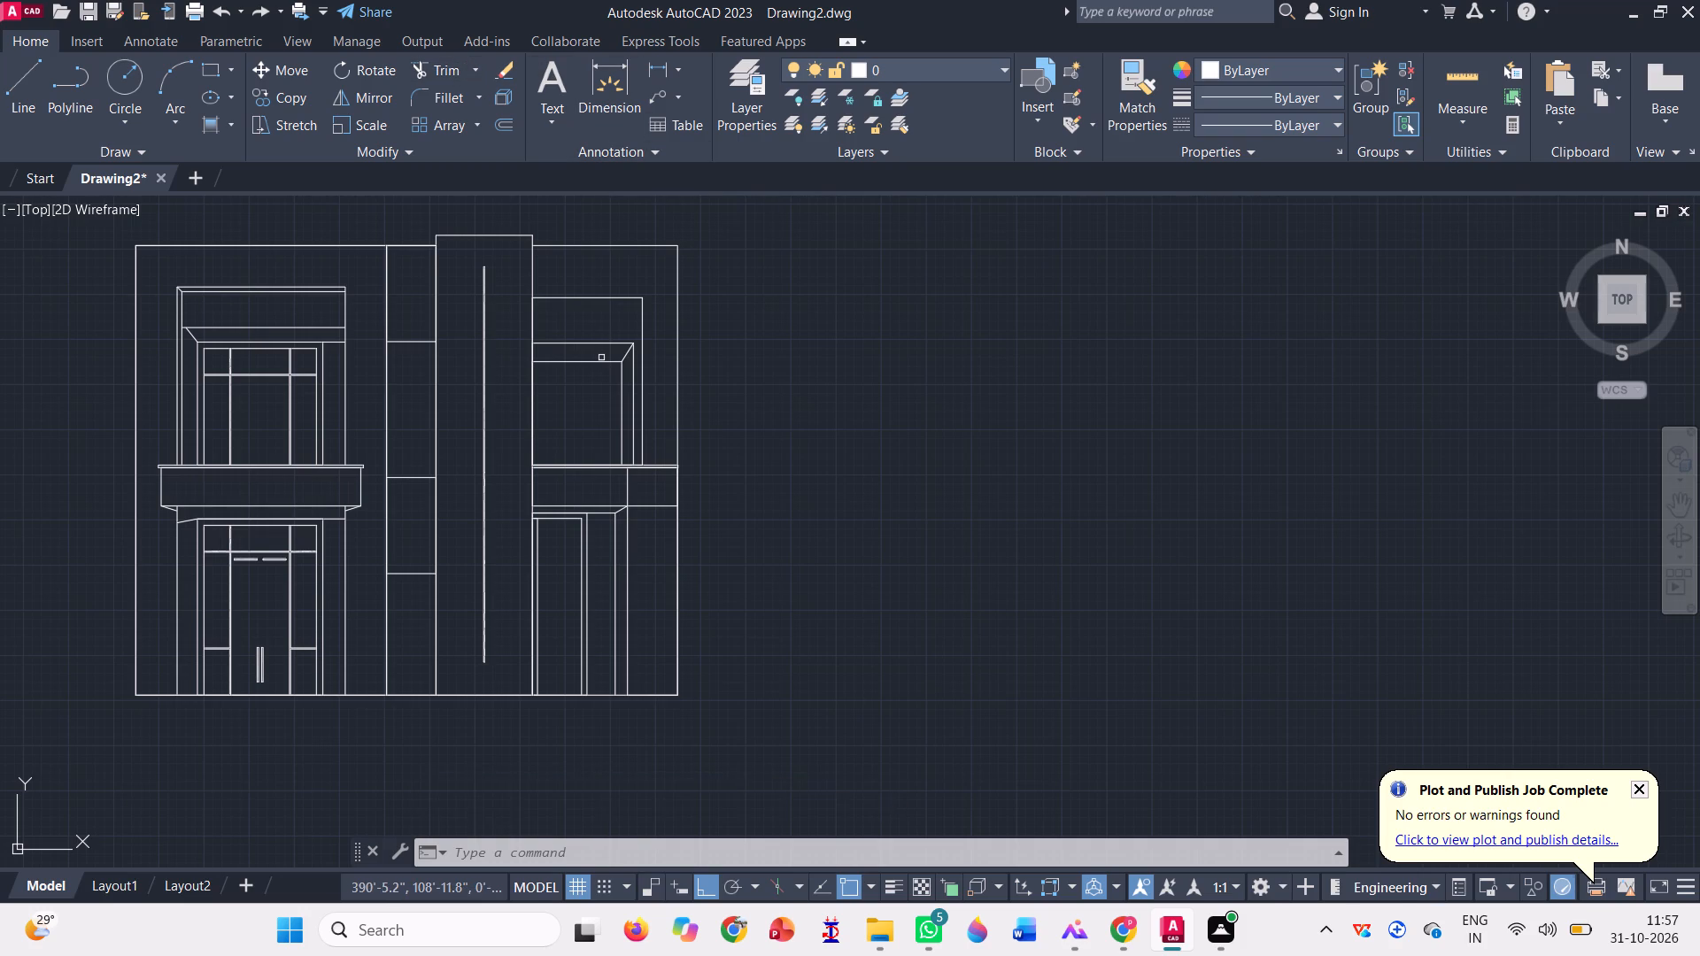
{"action": "scroll", "coordinate": [538, 422], "scroll_direction": "up", "scroll_amount": 2}
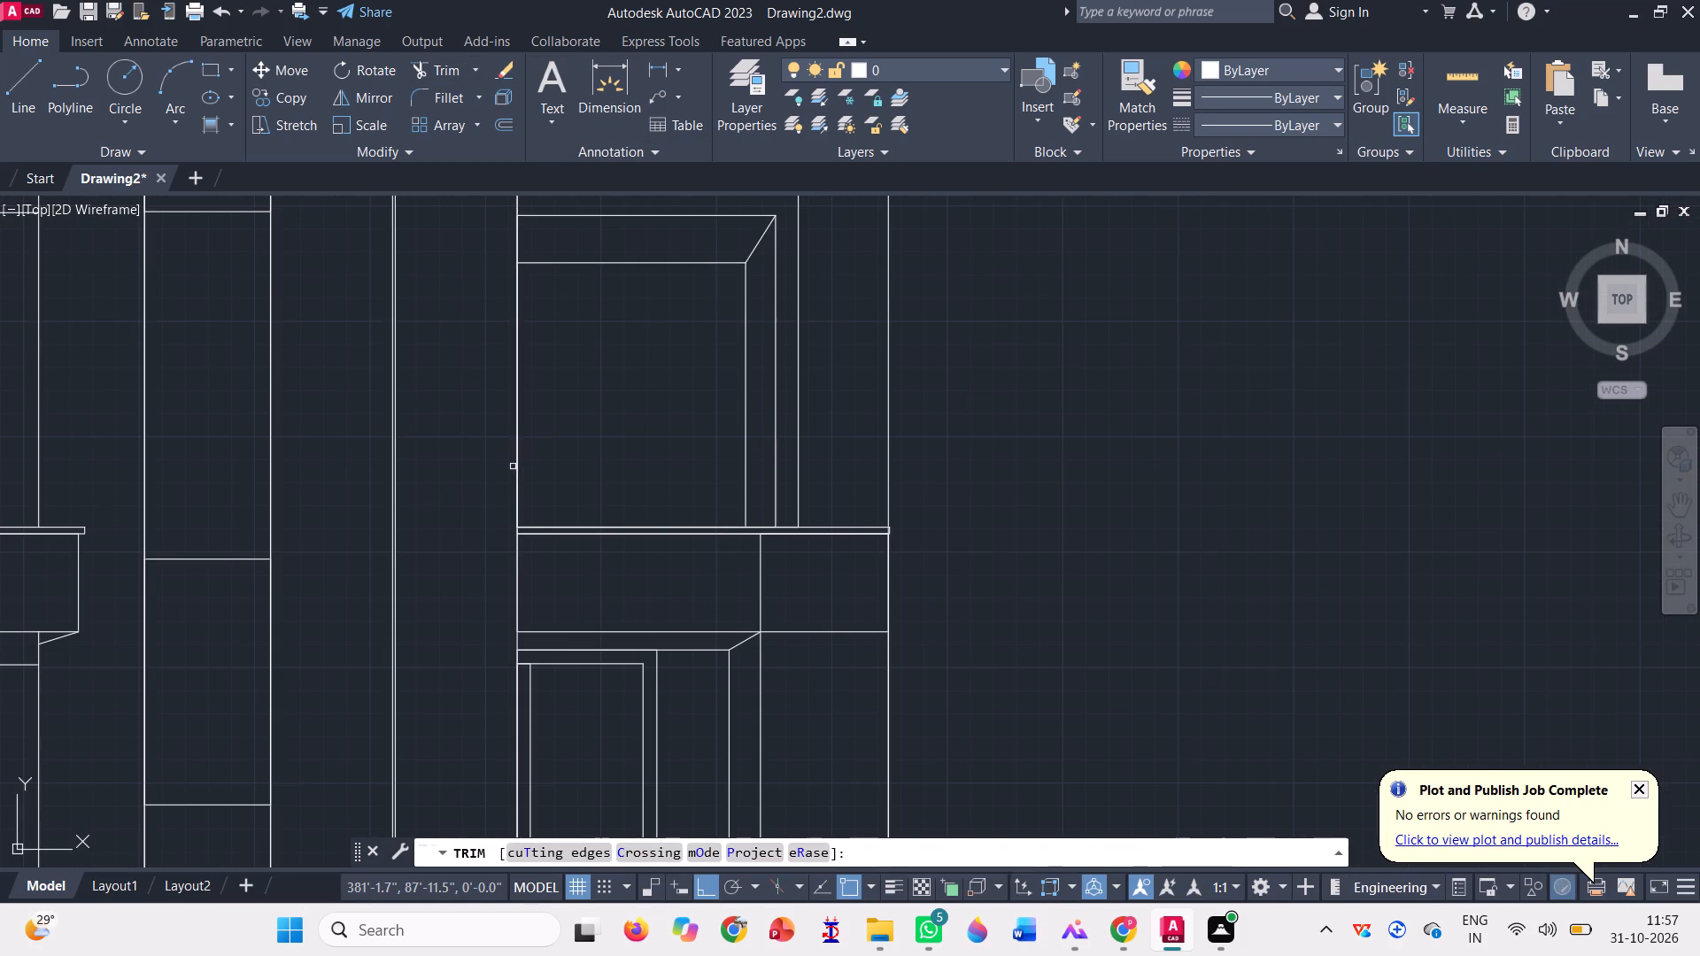
{"action": "left_click", "coordinate": [518, 472]}
{"action": "left_click", "coordinate": [518, 472]}
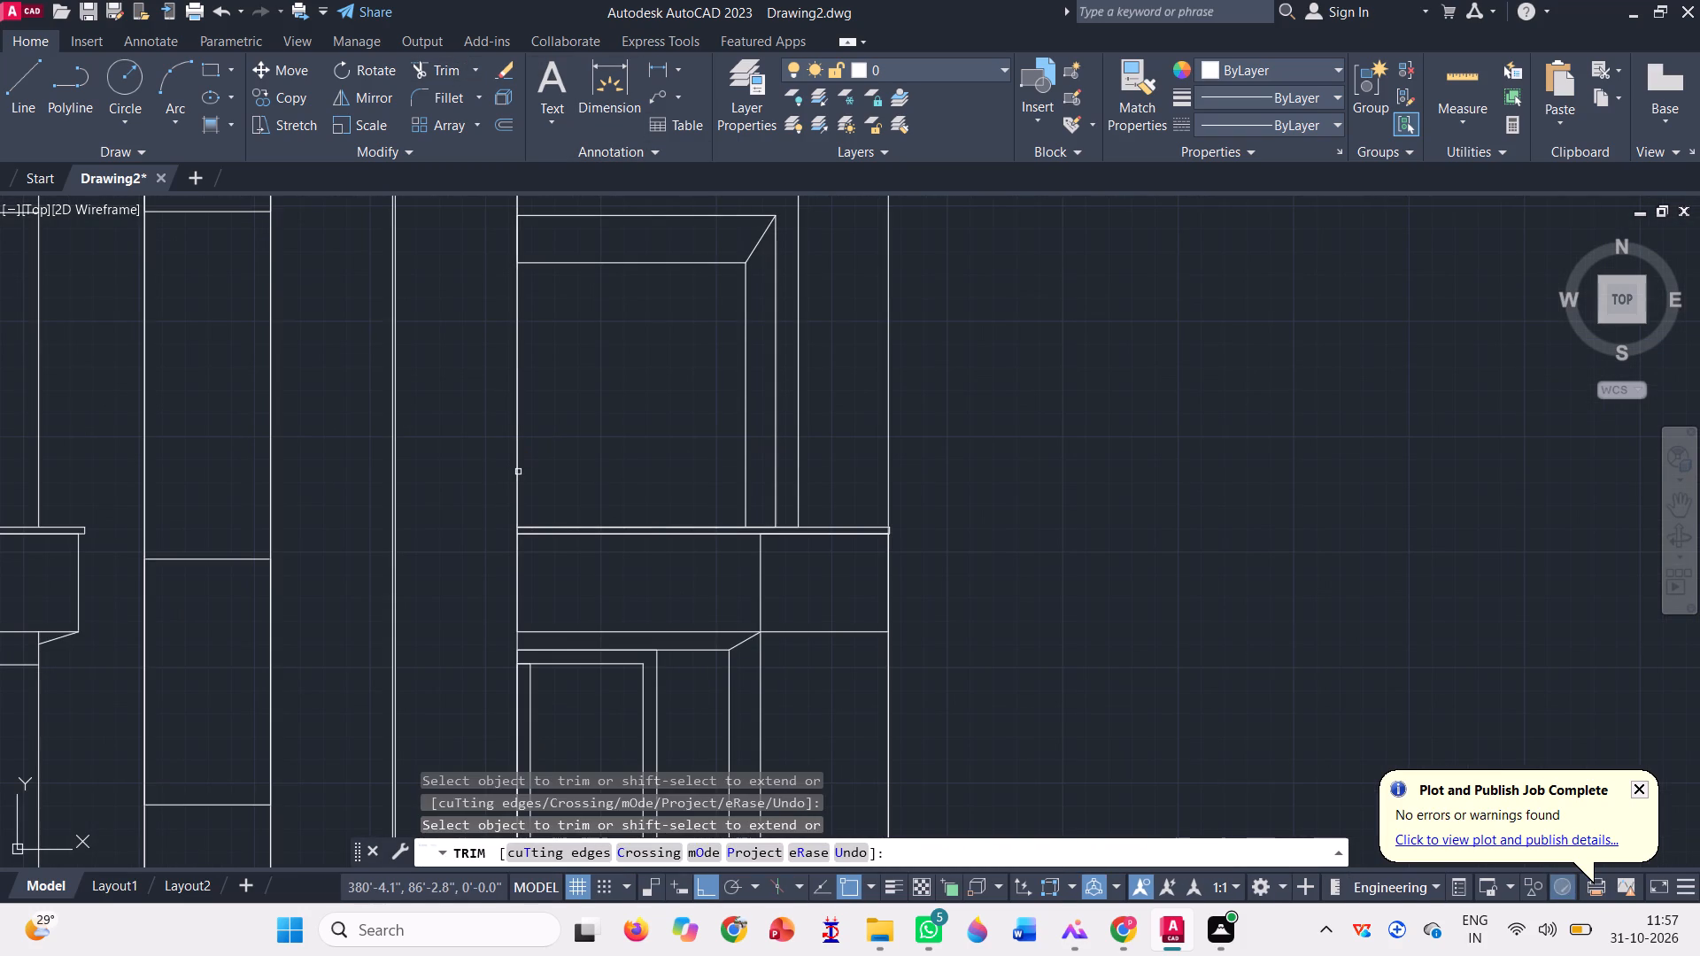
{"action": "left_click", "coordinate": [518, 472]}
{"action": "scroll", "coordinate": [555, 529], "scroll_direction": "up", "scroll_amount": 3}
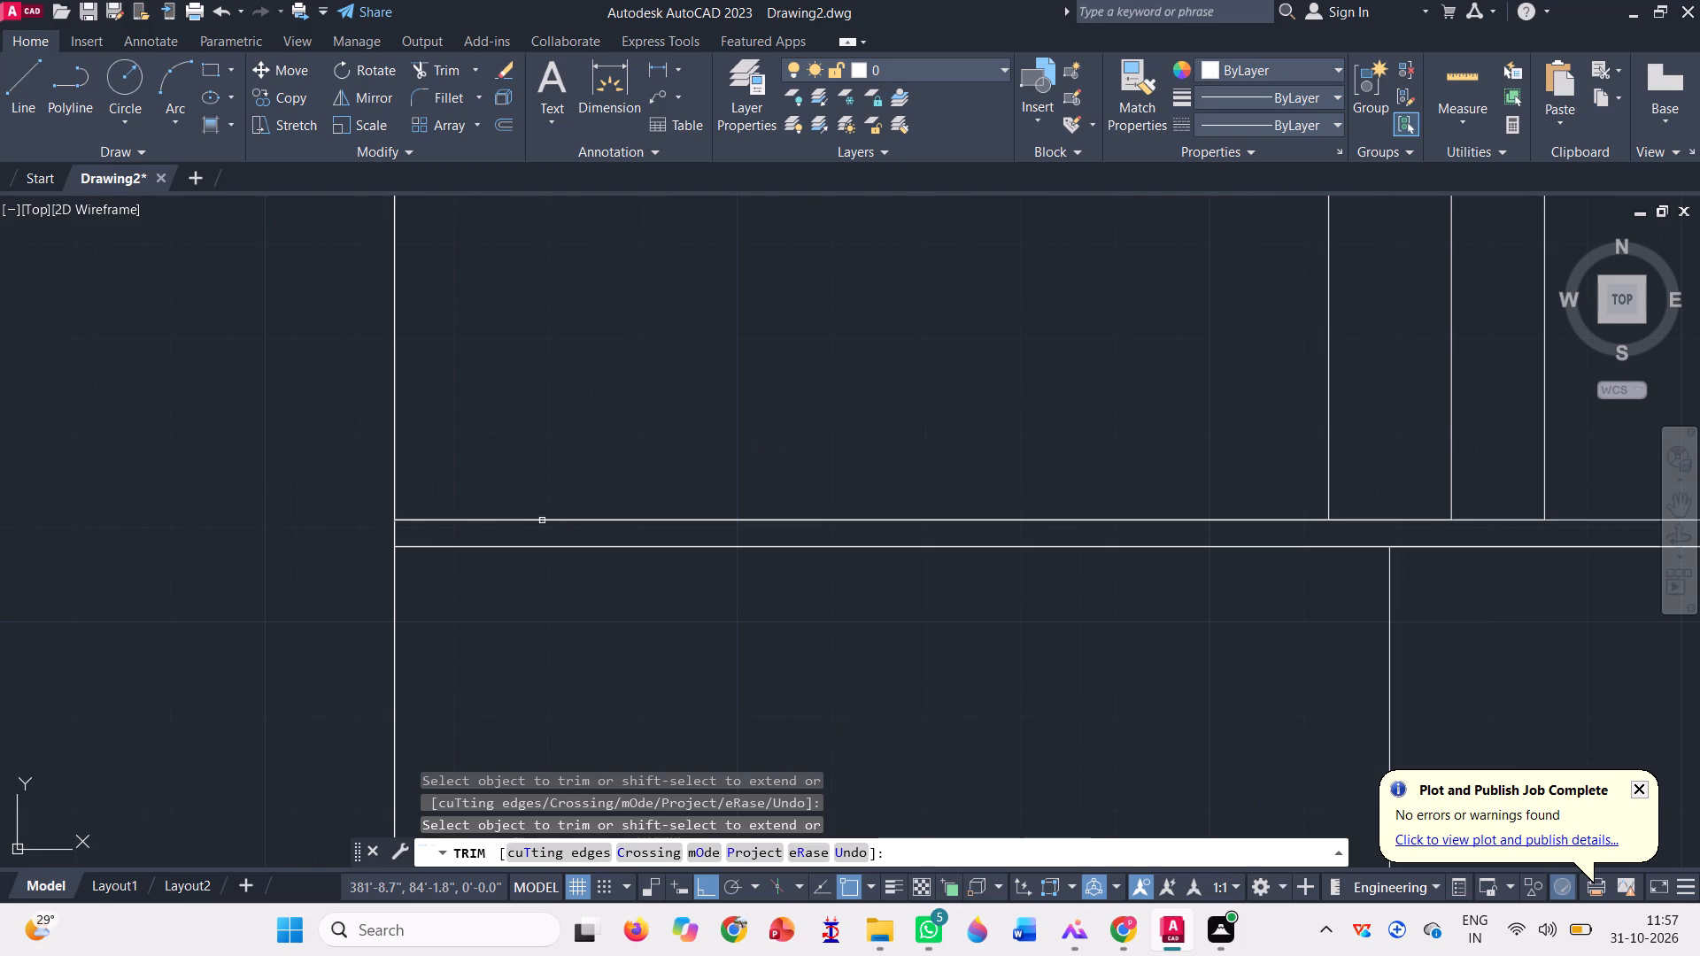
{"action": "left_click", "coordinate": [552, 520]}
{"action": "left_click", "coordinate": [555, 521]}
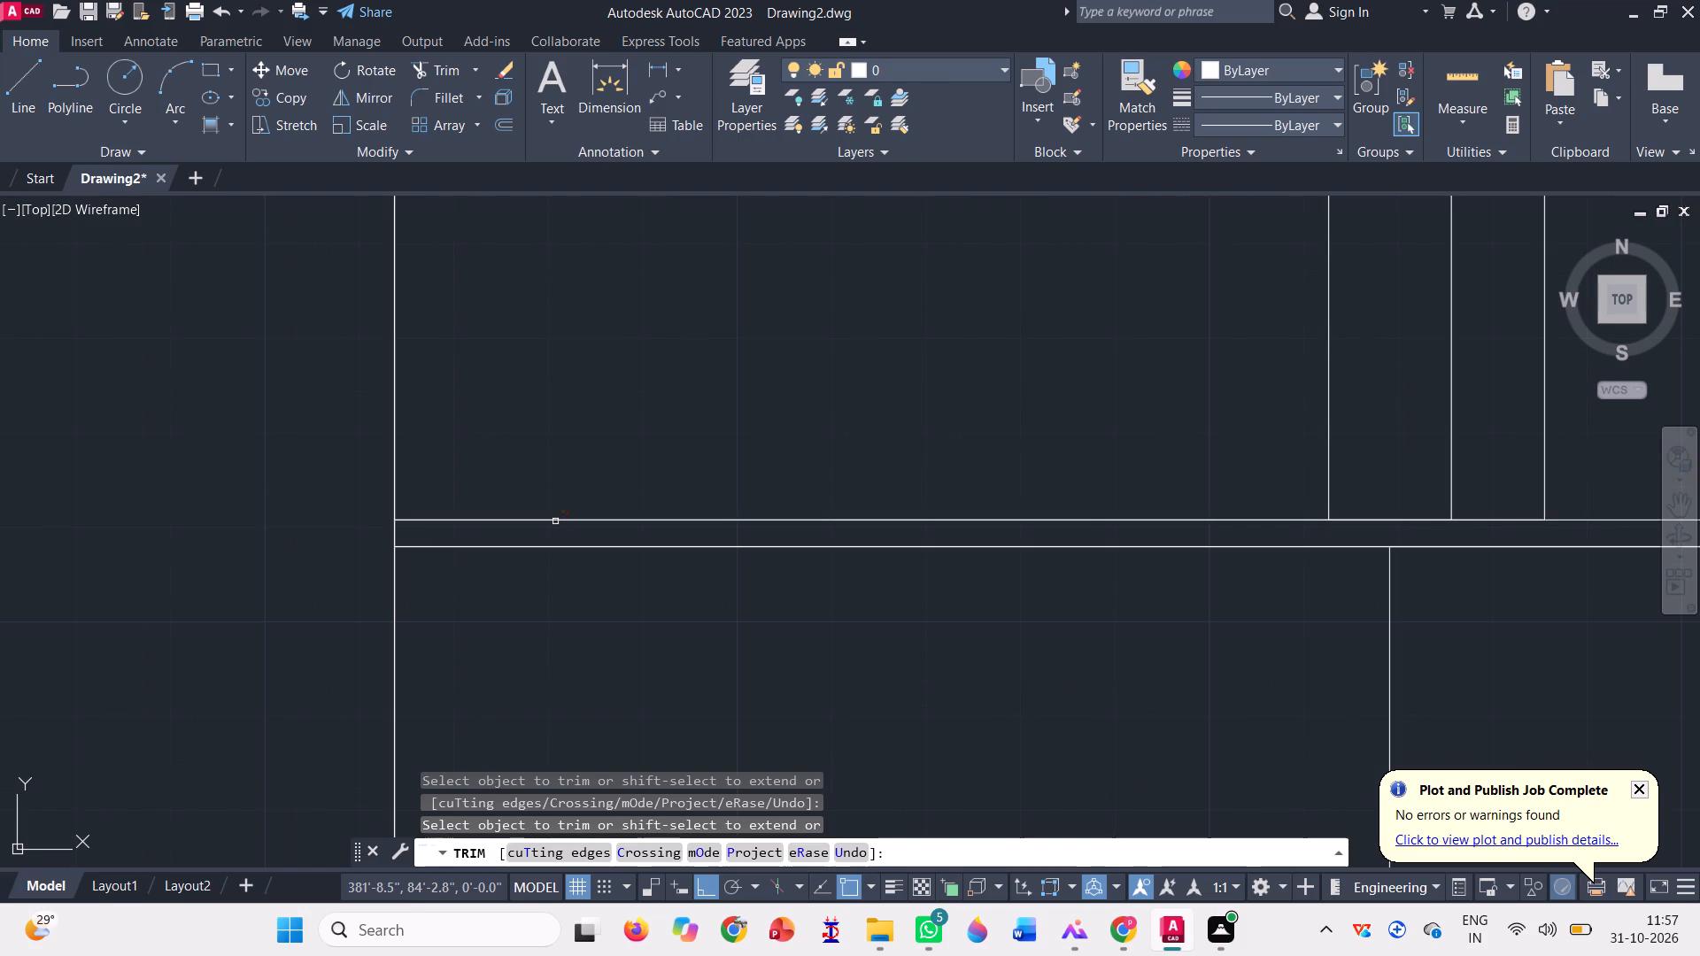
Trim the overlapping left-edge segments between the middle and innermost rectangles' top edges, undoing only the last cut.
{"action": "scroll", "coordinate": [571, 554], "scroll_direction": "down", "scroll_amount": 3}
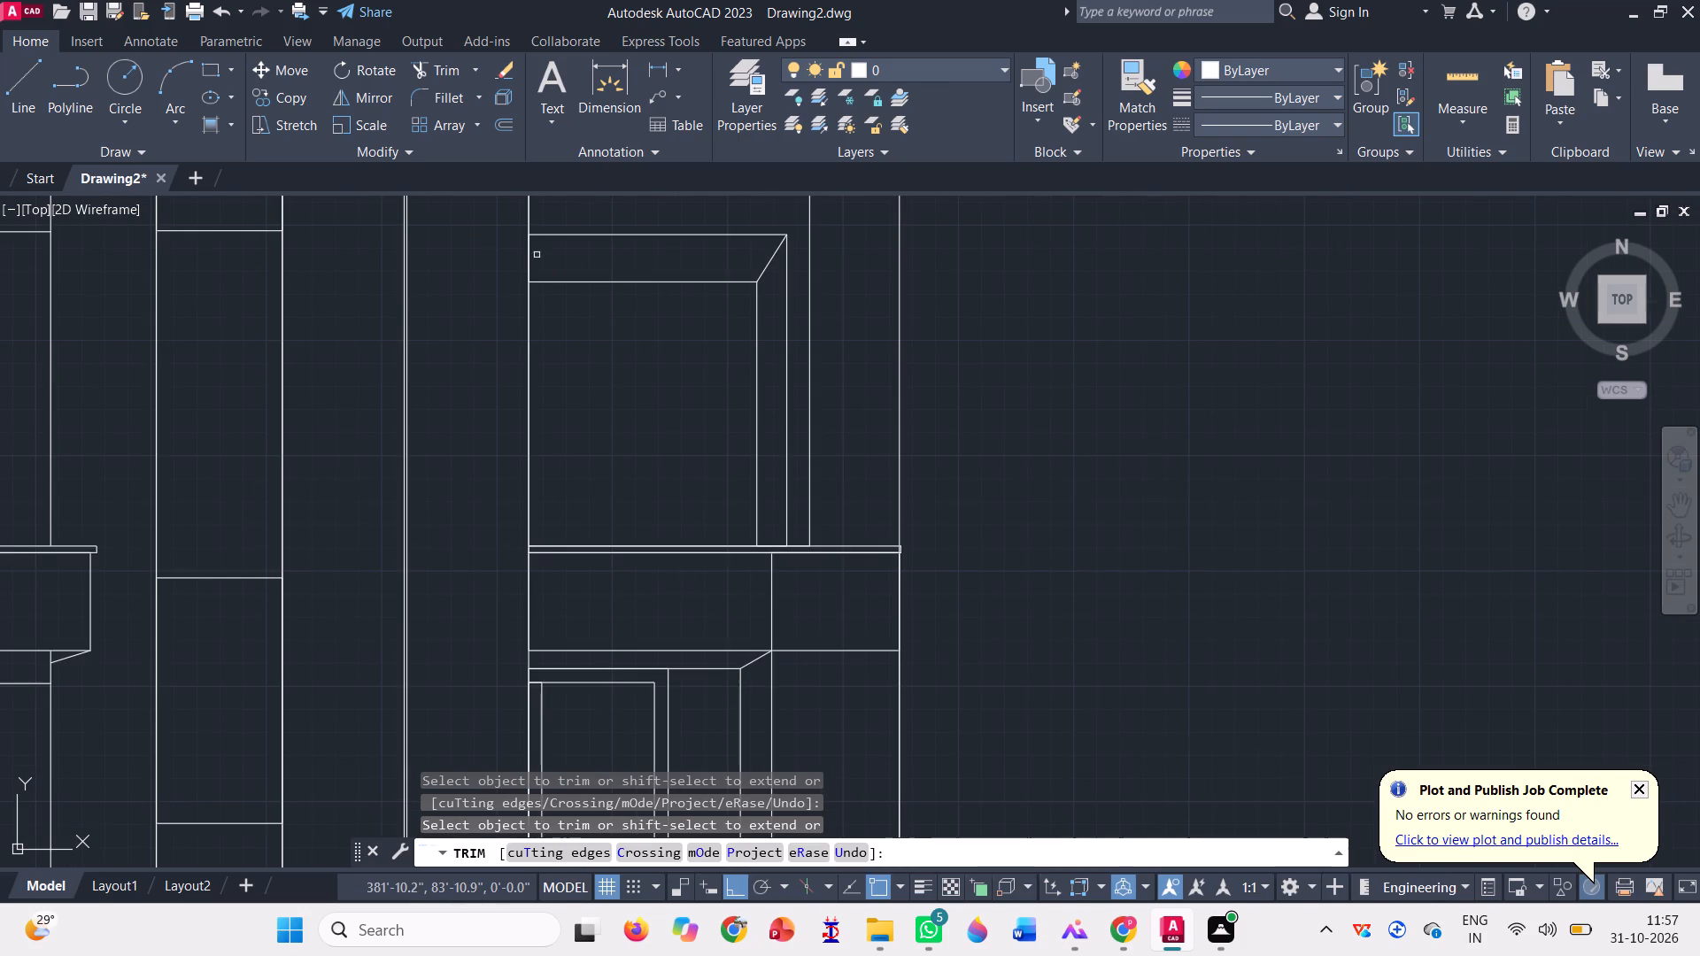
{"action": "left_click", "coordinate": [530, 266]}
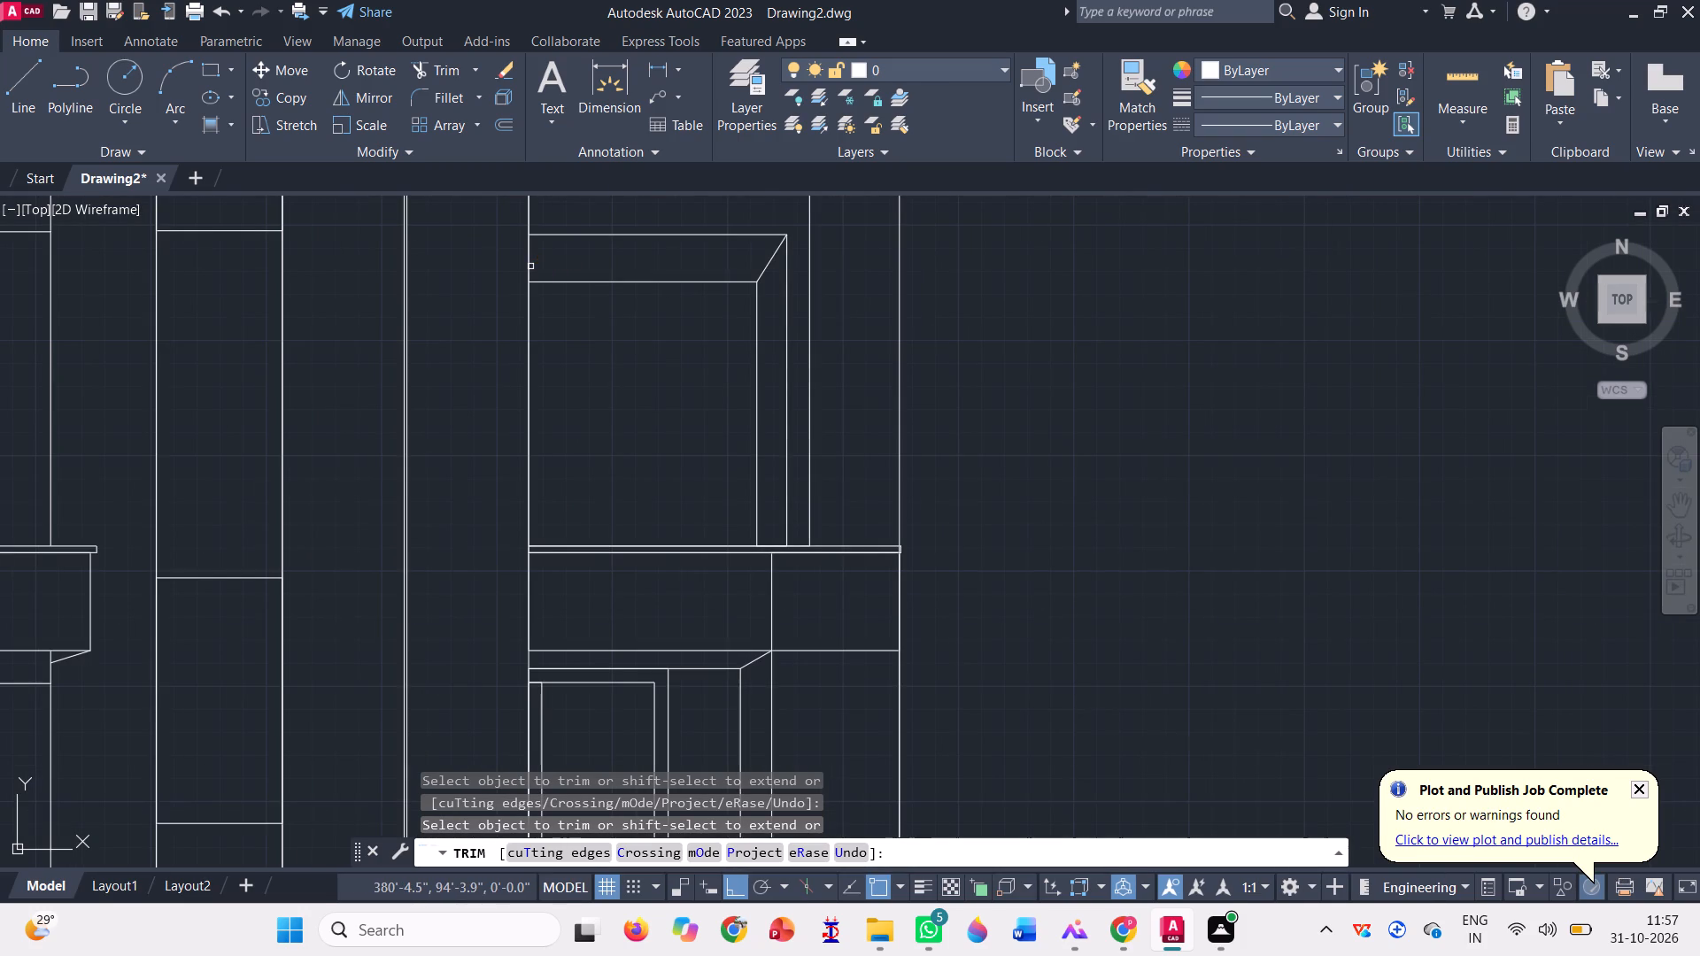
{"action": "left_click", "coordinate": [528, 266]}
{"action": "left_click", "coordinate": [528, 266]}
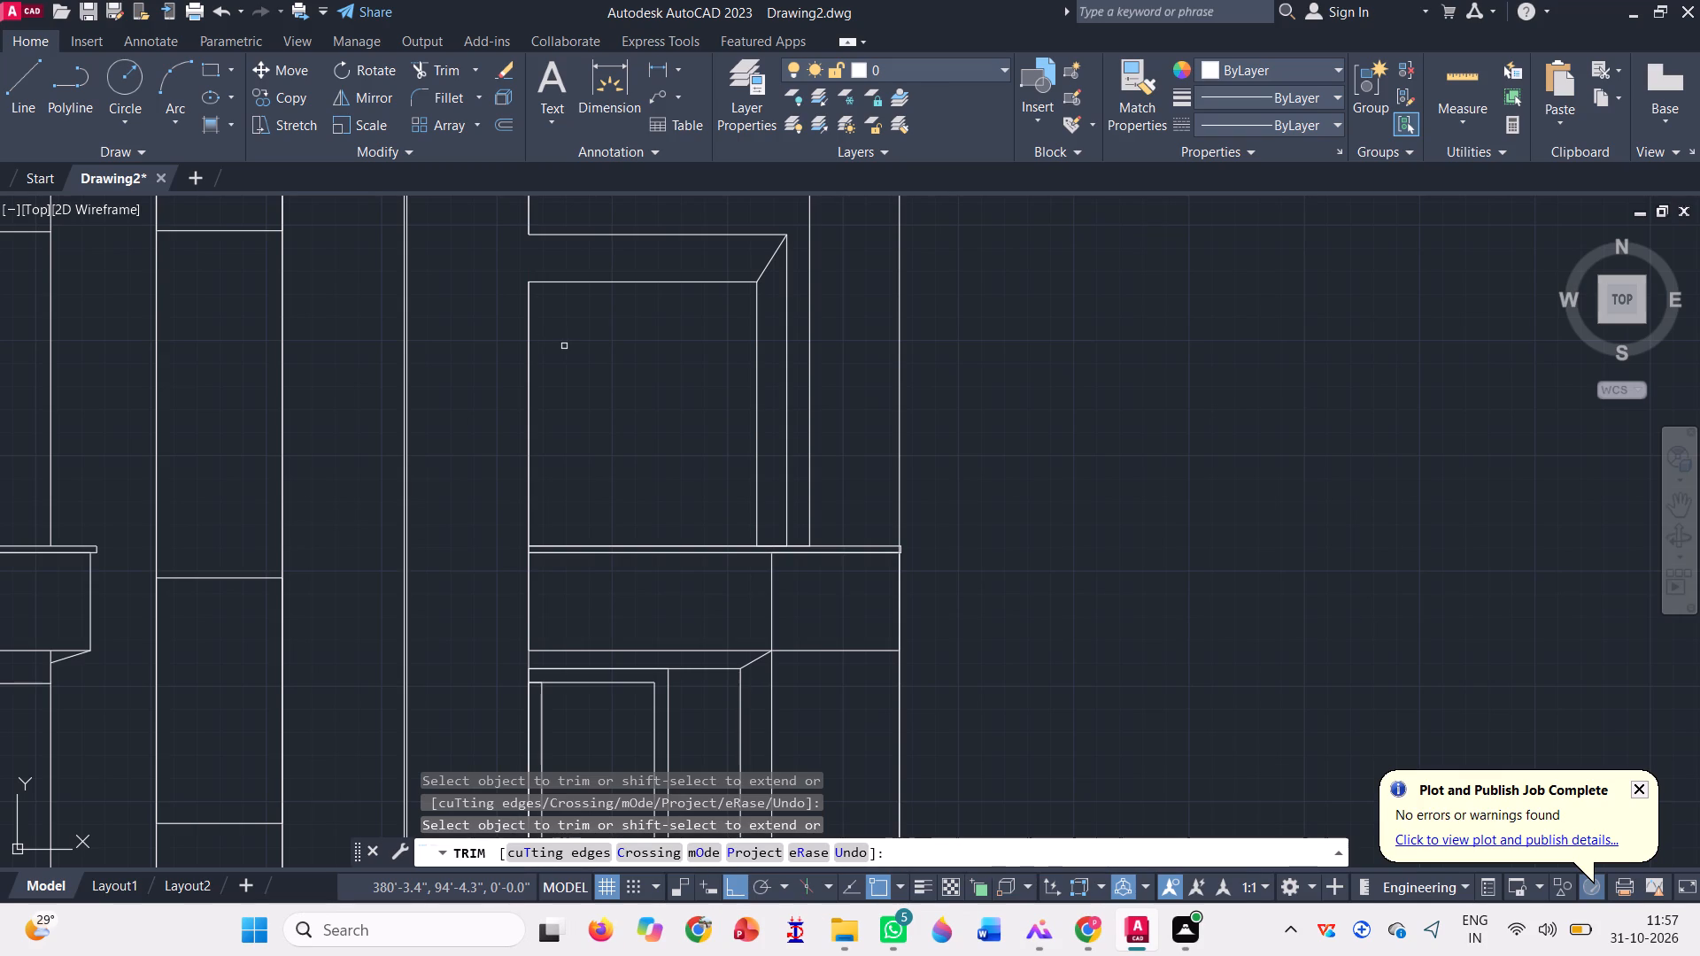
{"action": "key", "text": "ctrl+z"}
{"action": "scroll", "coordinate": [561, 358], "scroll_direction": "down", "scroll_amount": 1}
{"action": "scroll", "coordinate": [699, 382], "scroll_direction": "down", "scroll_amount": 1}
{"action": "key", "text": "Escape"}
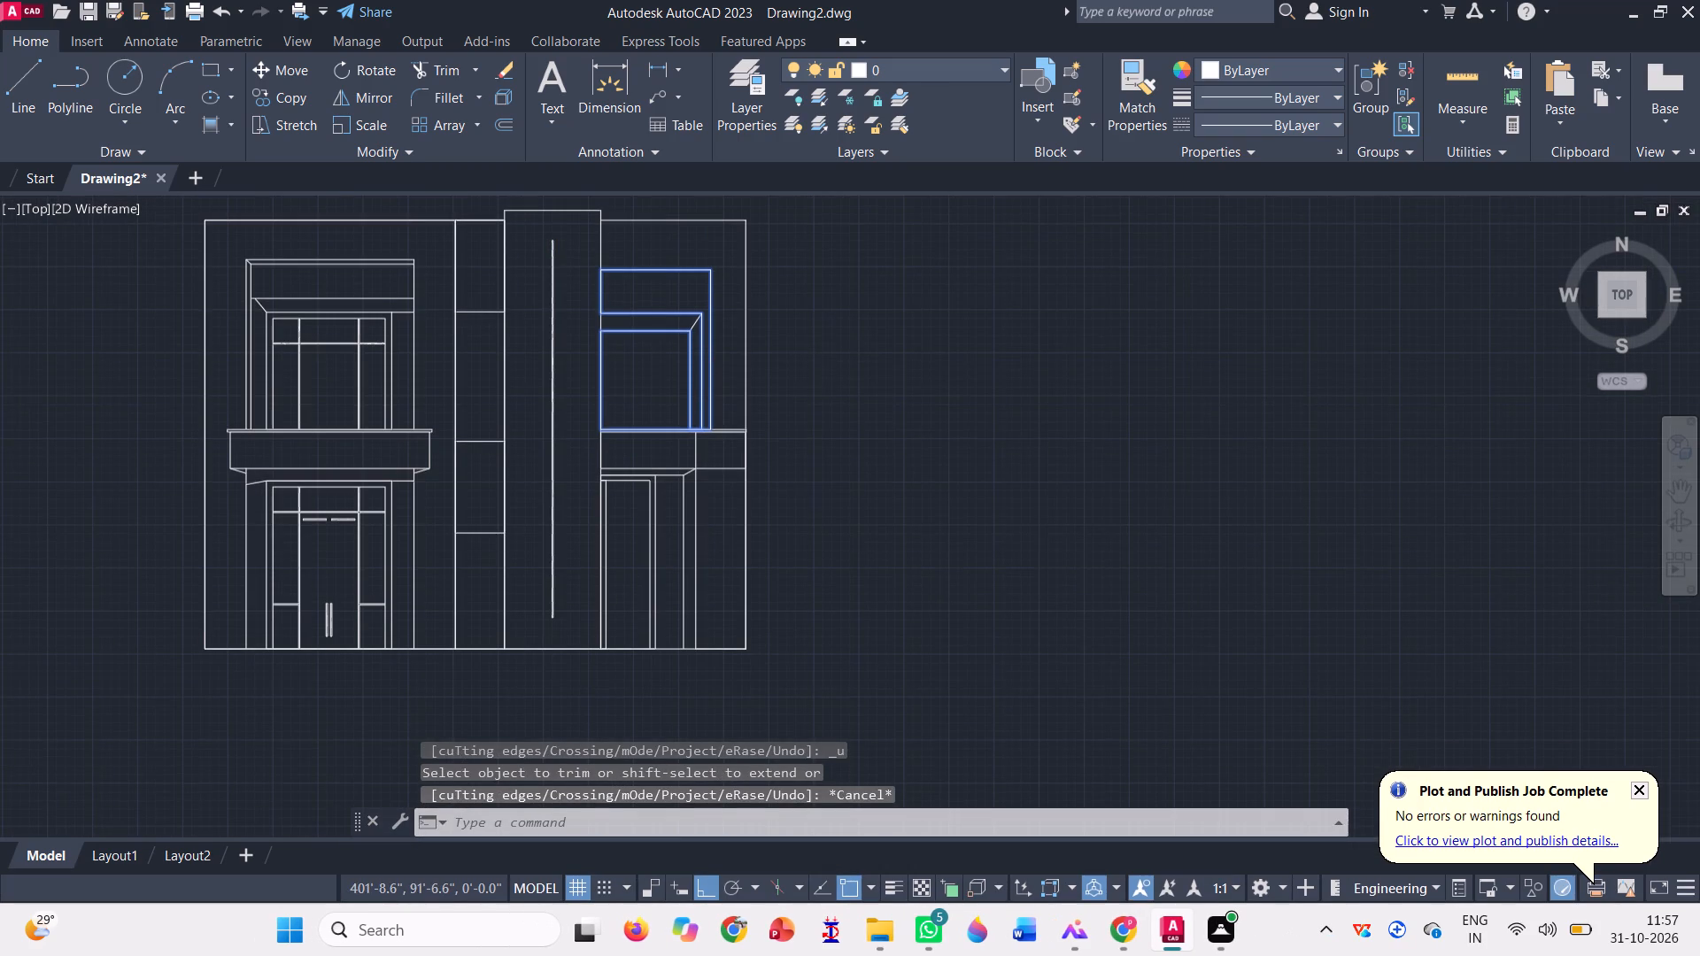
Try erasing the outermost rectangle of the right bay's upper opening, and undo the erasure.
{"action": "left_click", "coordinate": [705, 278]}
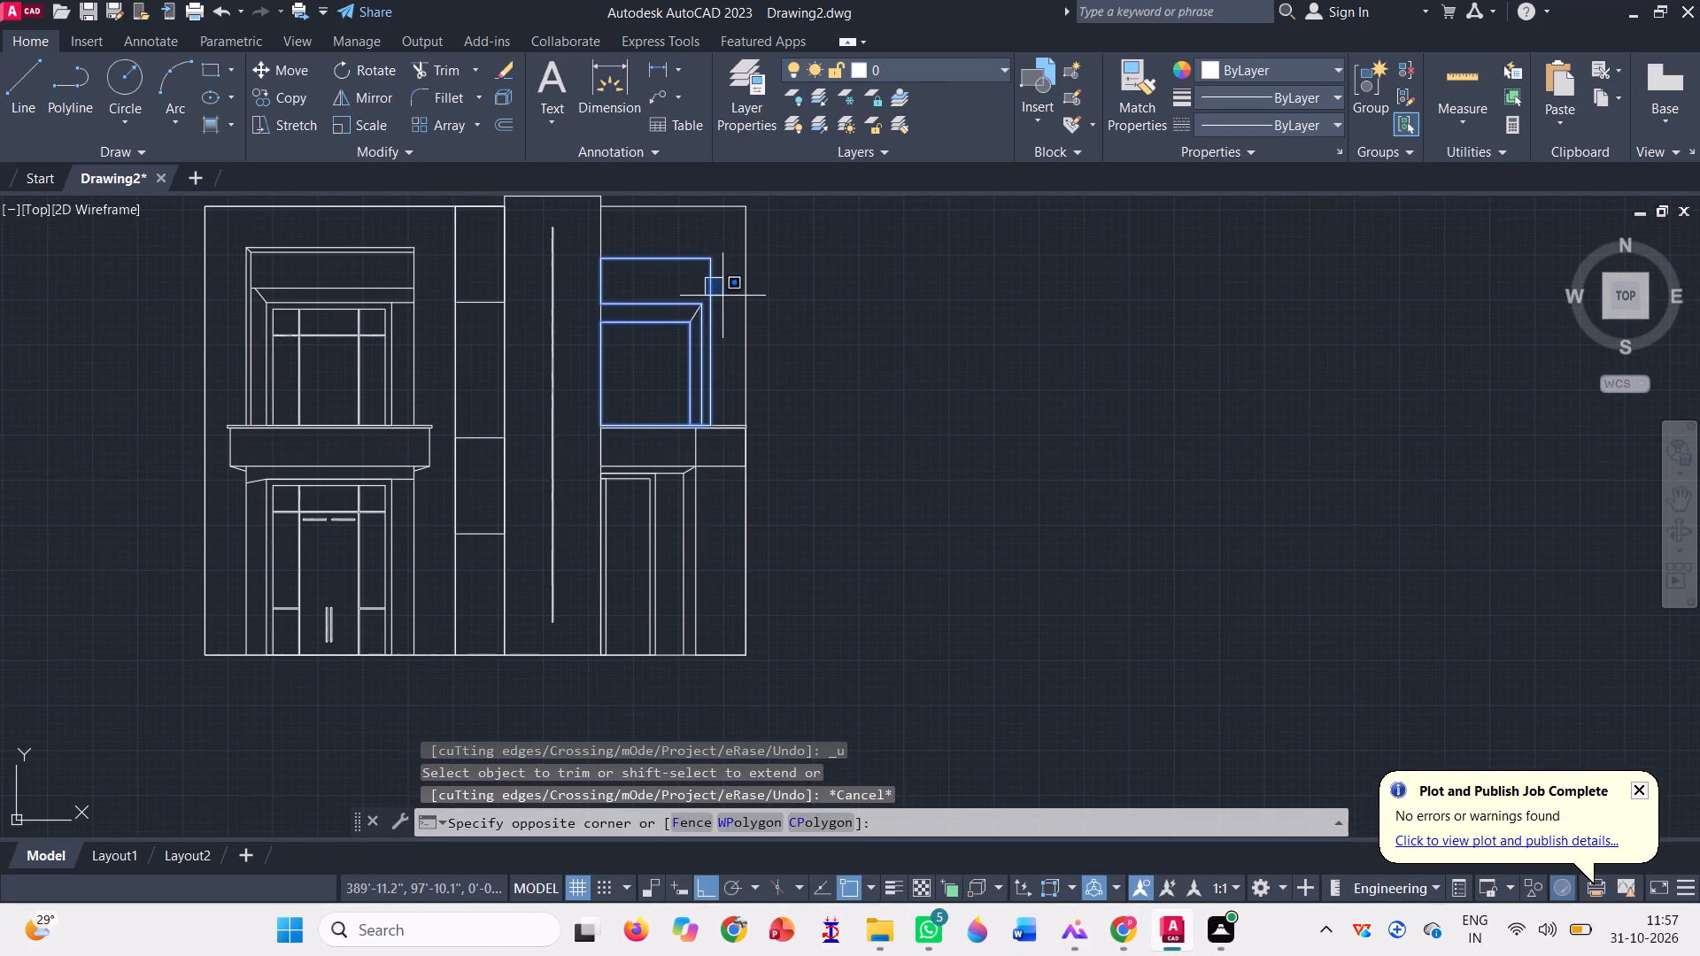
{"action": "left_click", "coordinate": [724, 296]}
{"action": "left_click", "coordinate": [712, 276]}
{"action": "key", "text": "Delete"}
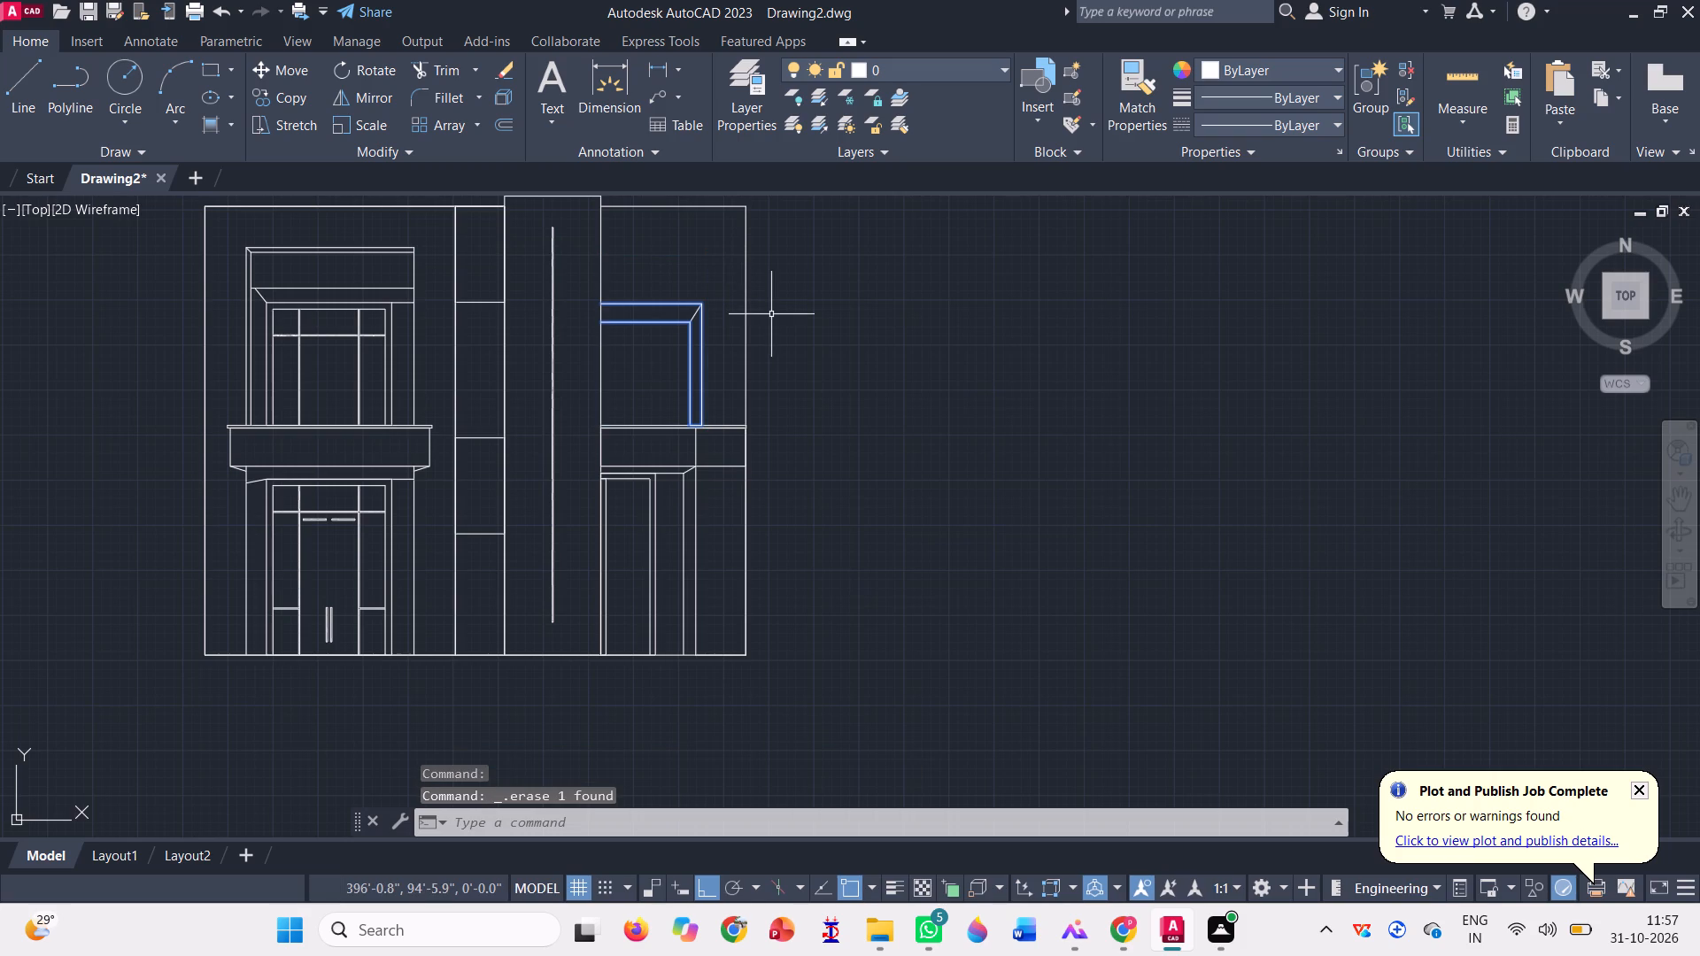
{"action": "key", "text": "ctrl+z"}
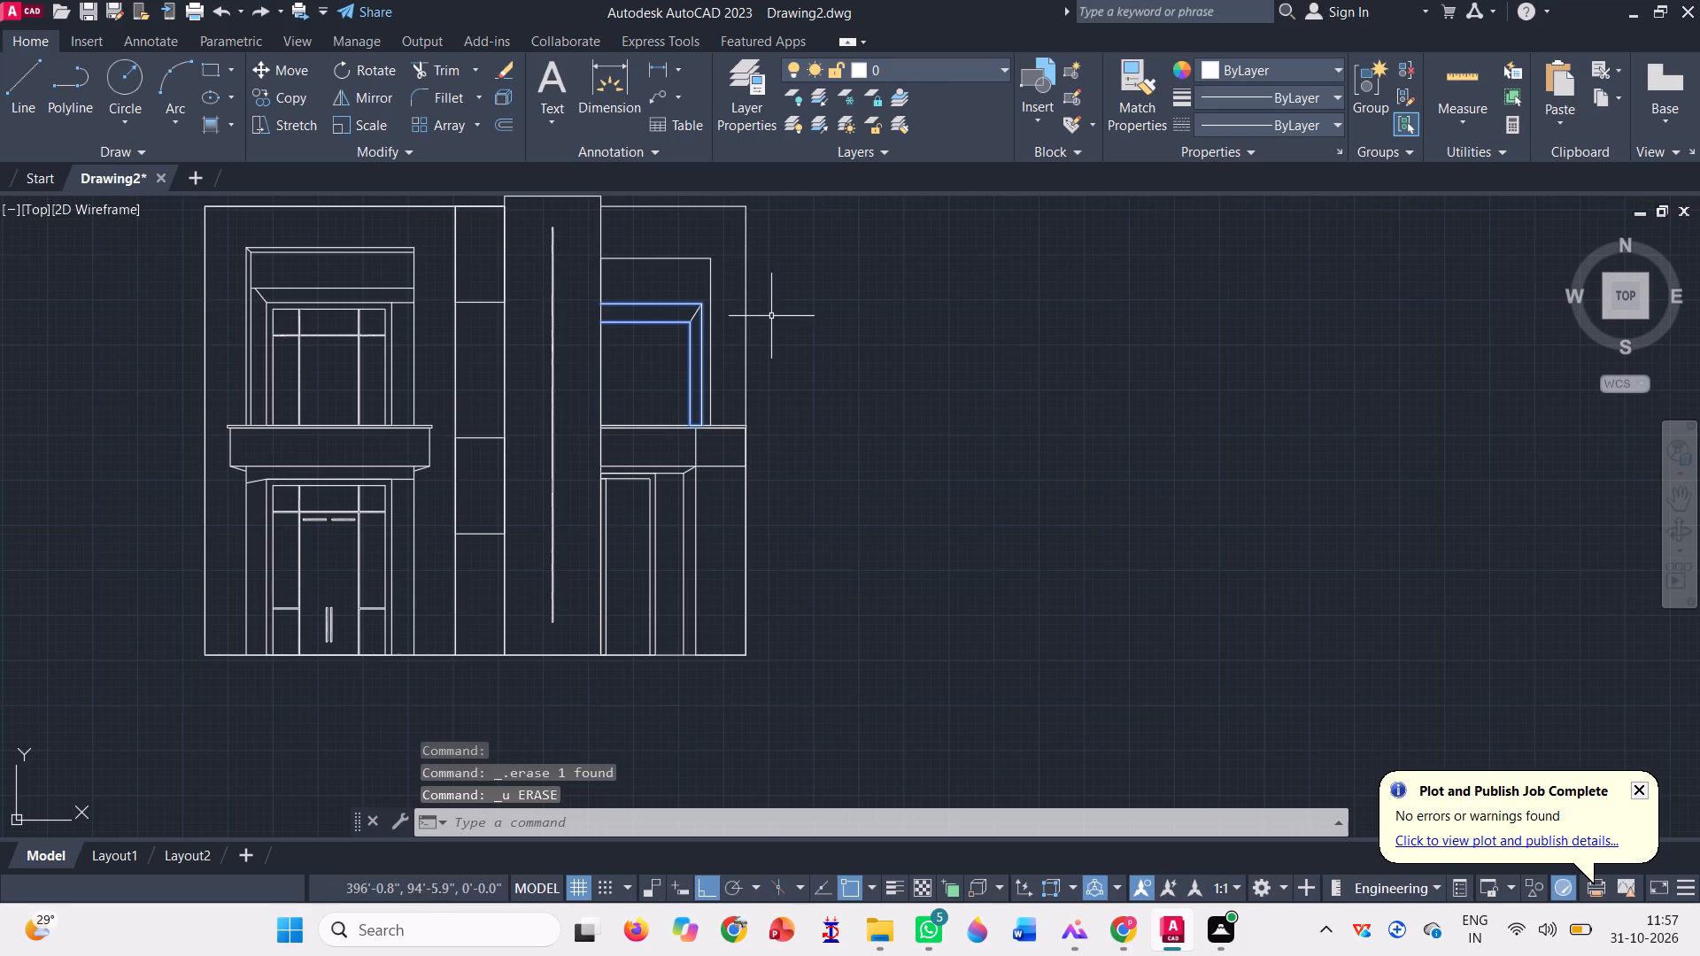
Examine the nested rectangles of the right bay's upper opening and how their edges meet the surrounding elevation.
{"action": "left_click", "coordinate": [648, 322]}
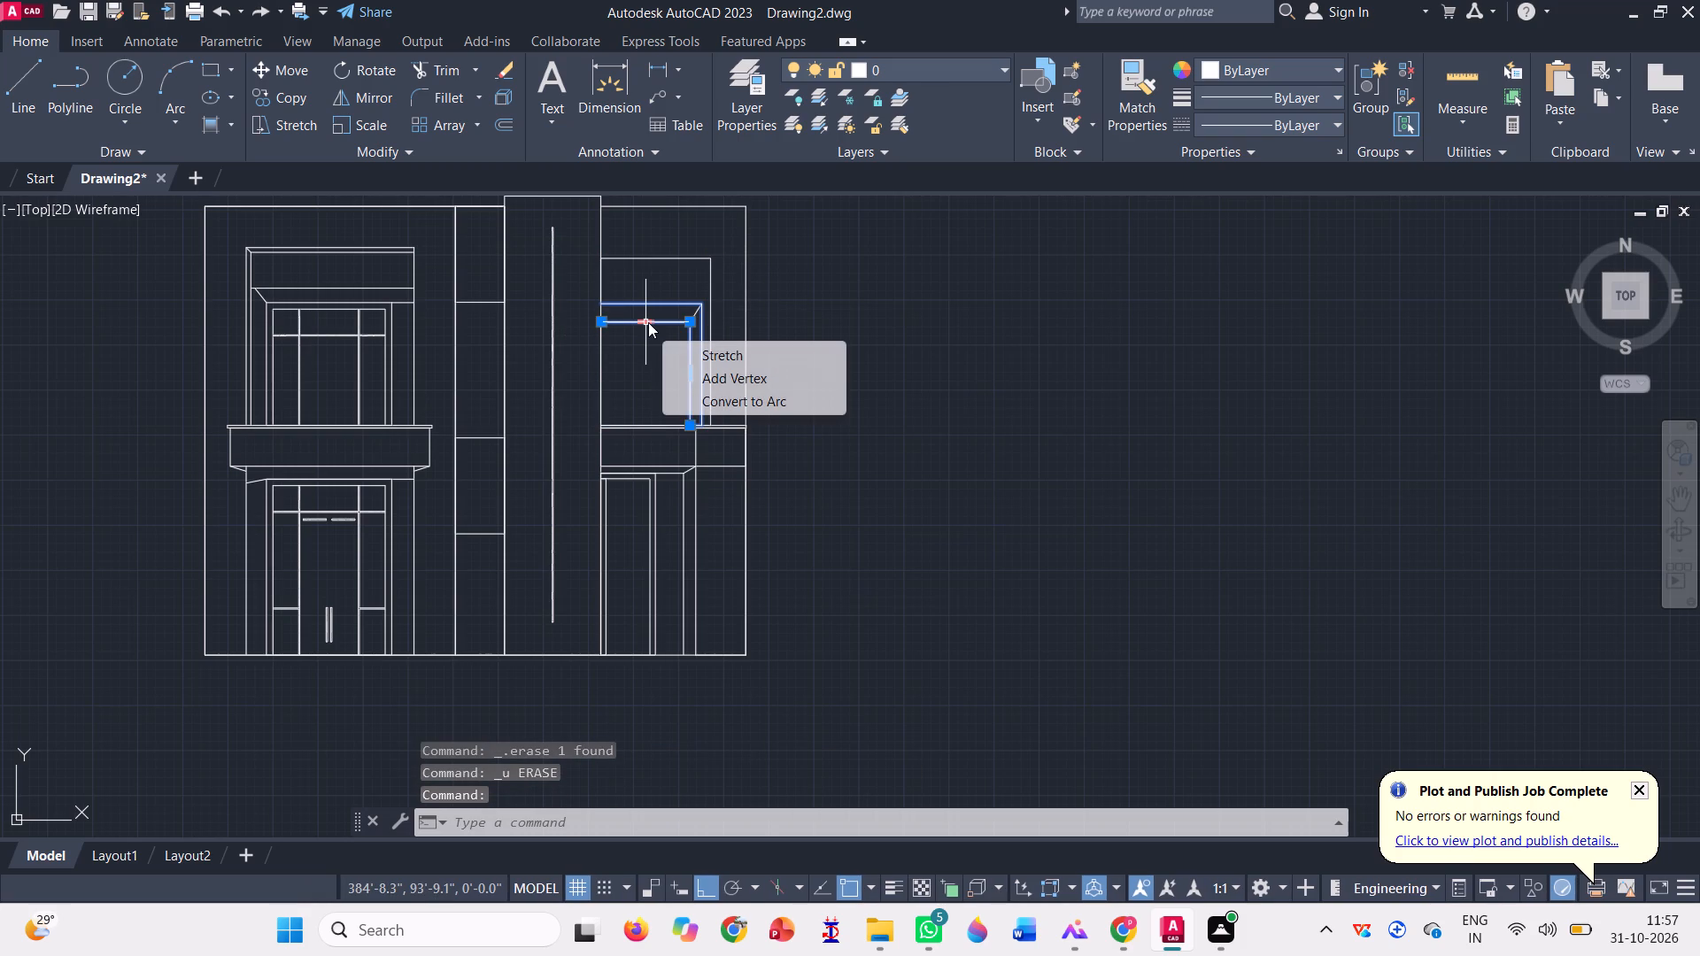
{"action": "key", "text": "Escape"}
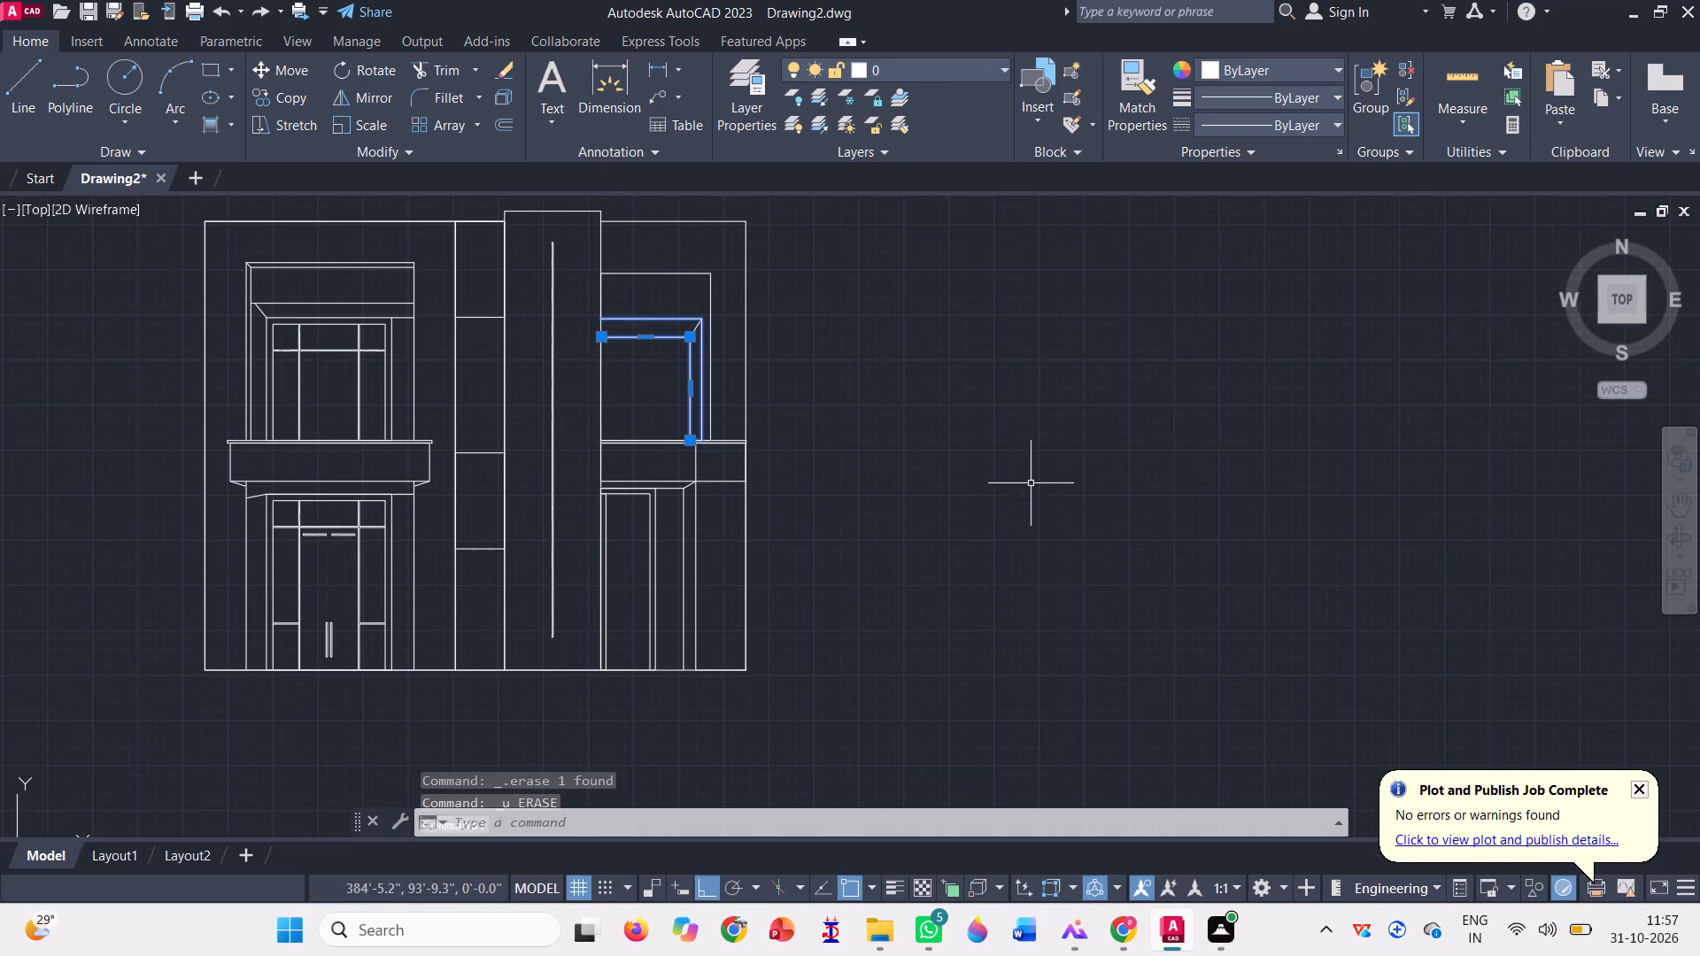
{"action": "key", "text": "Escape"}
{"action": "key", "text": "Escape"}
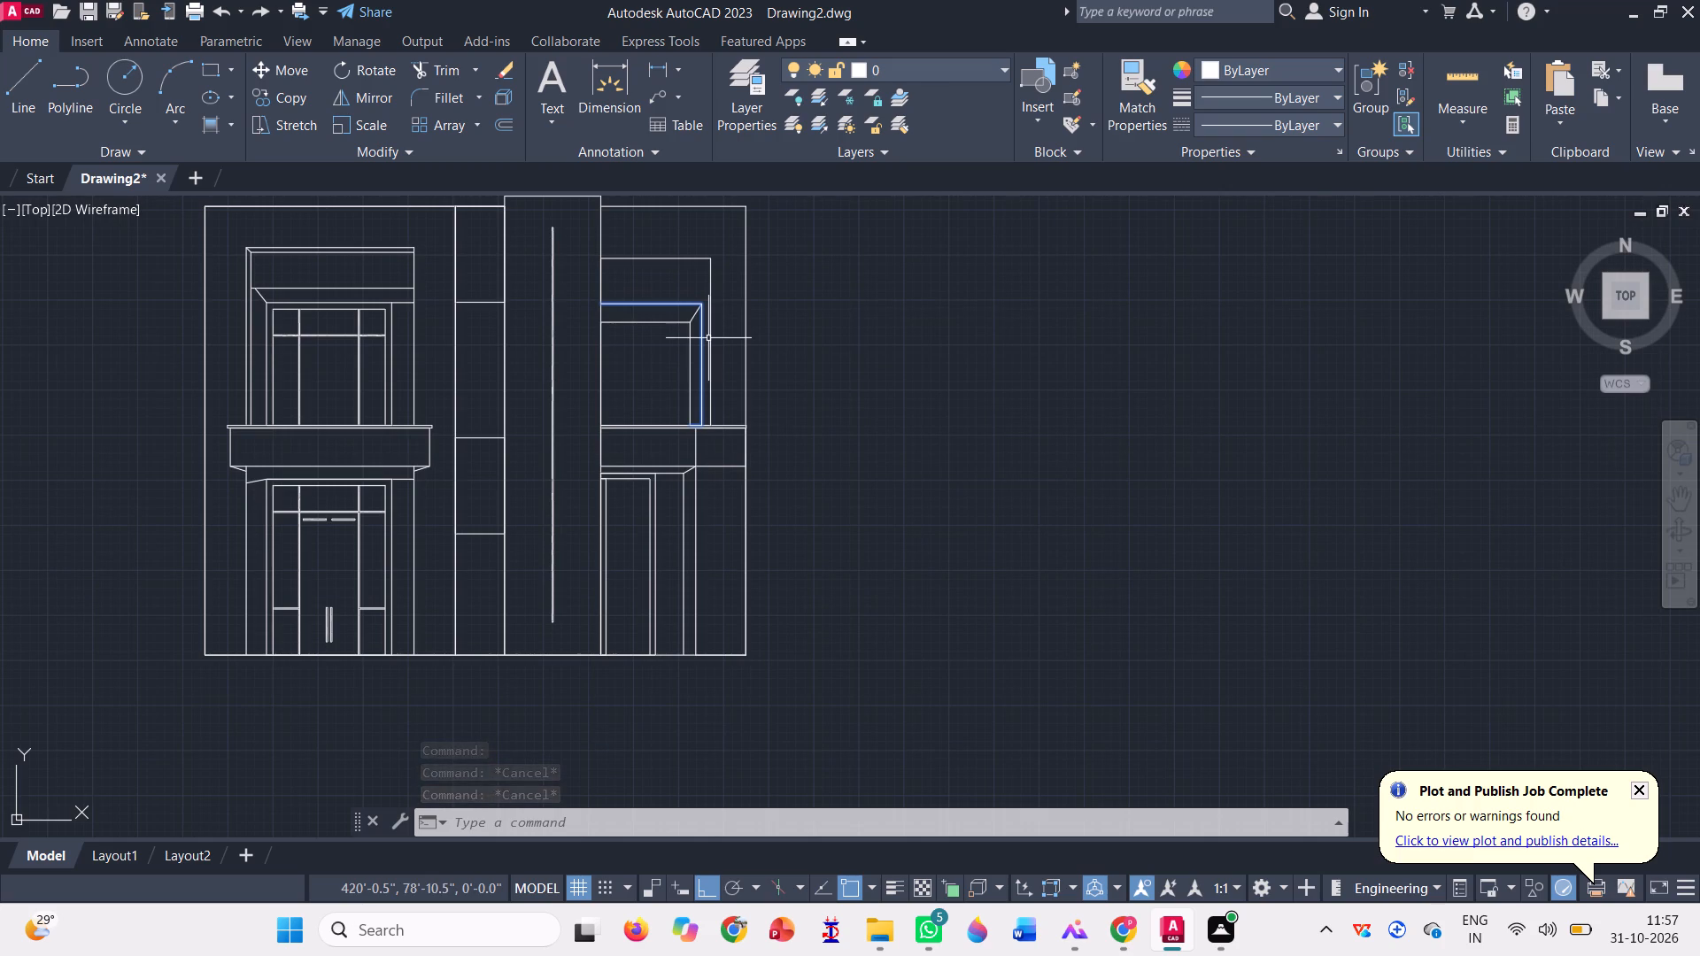
{"action": "left_click", "coordinate": [684, 305]}
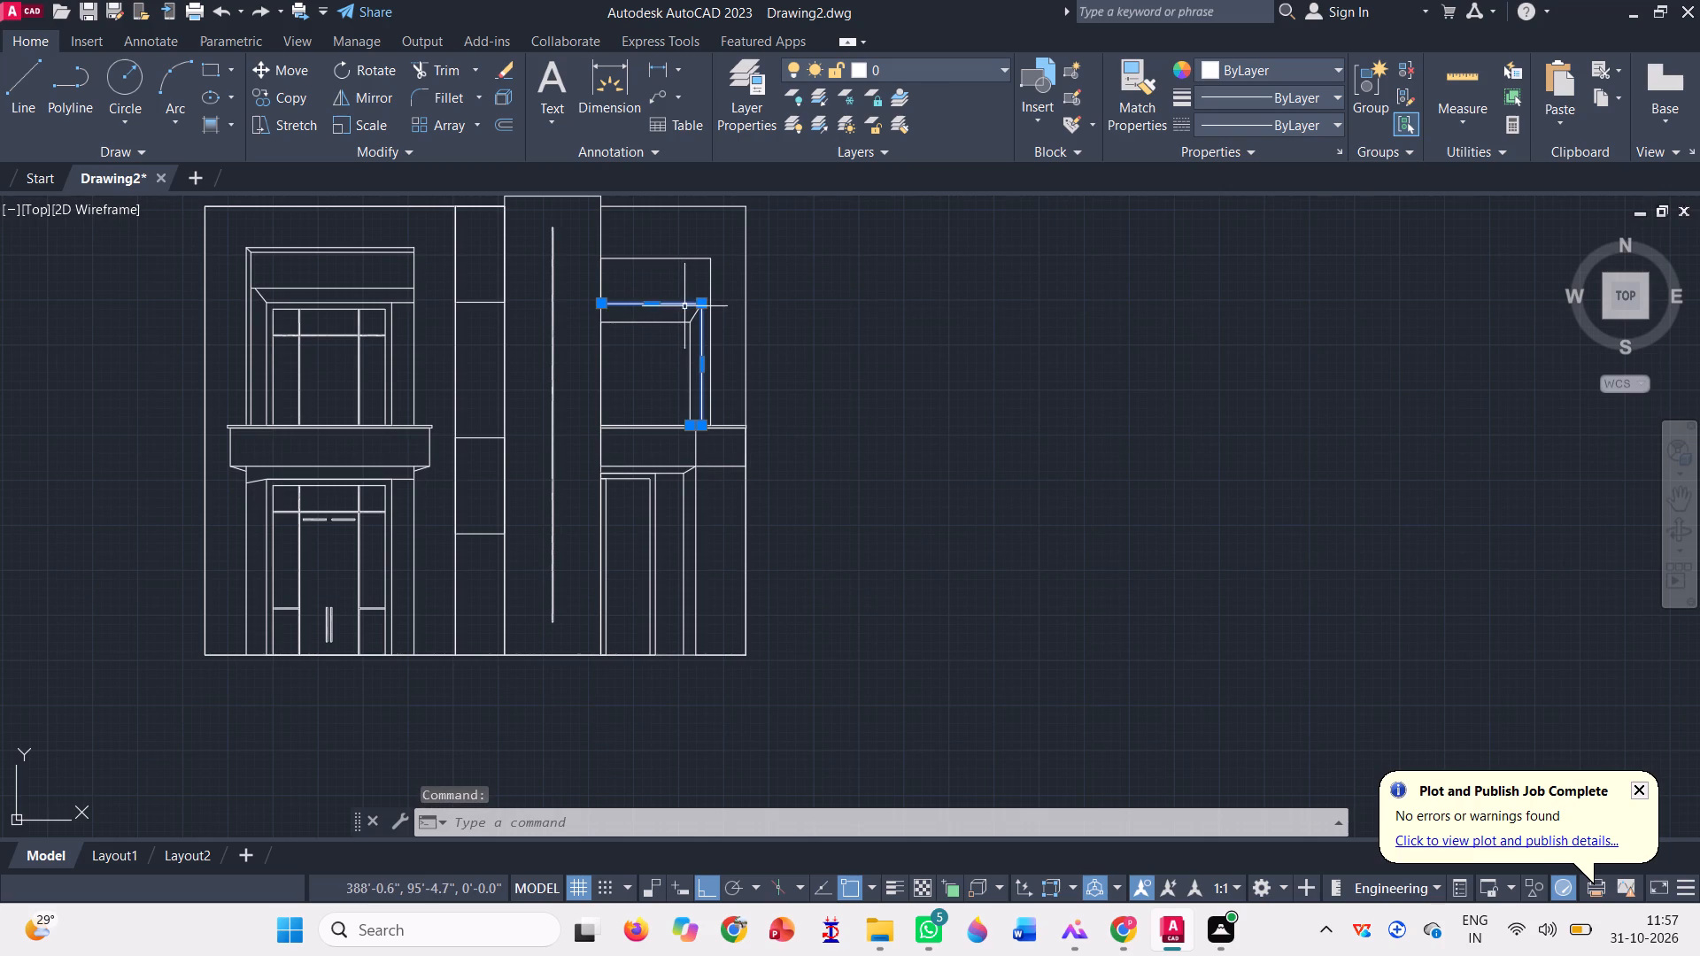
{"action": "key", "text": "Escape"}
{"action": "scroll", "coordinate": [951, 398], "scroll_direction": "down", "scroll_amount": 1}
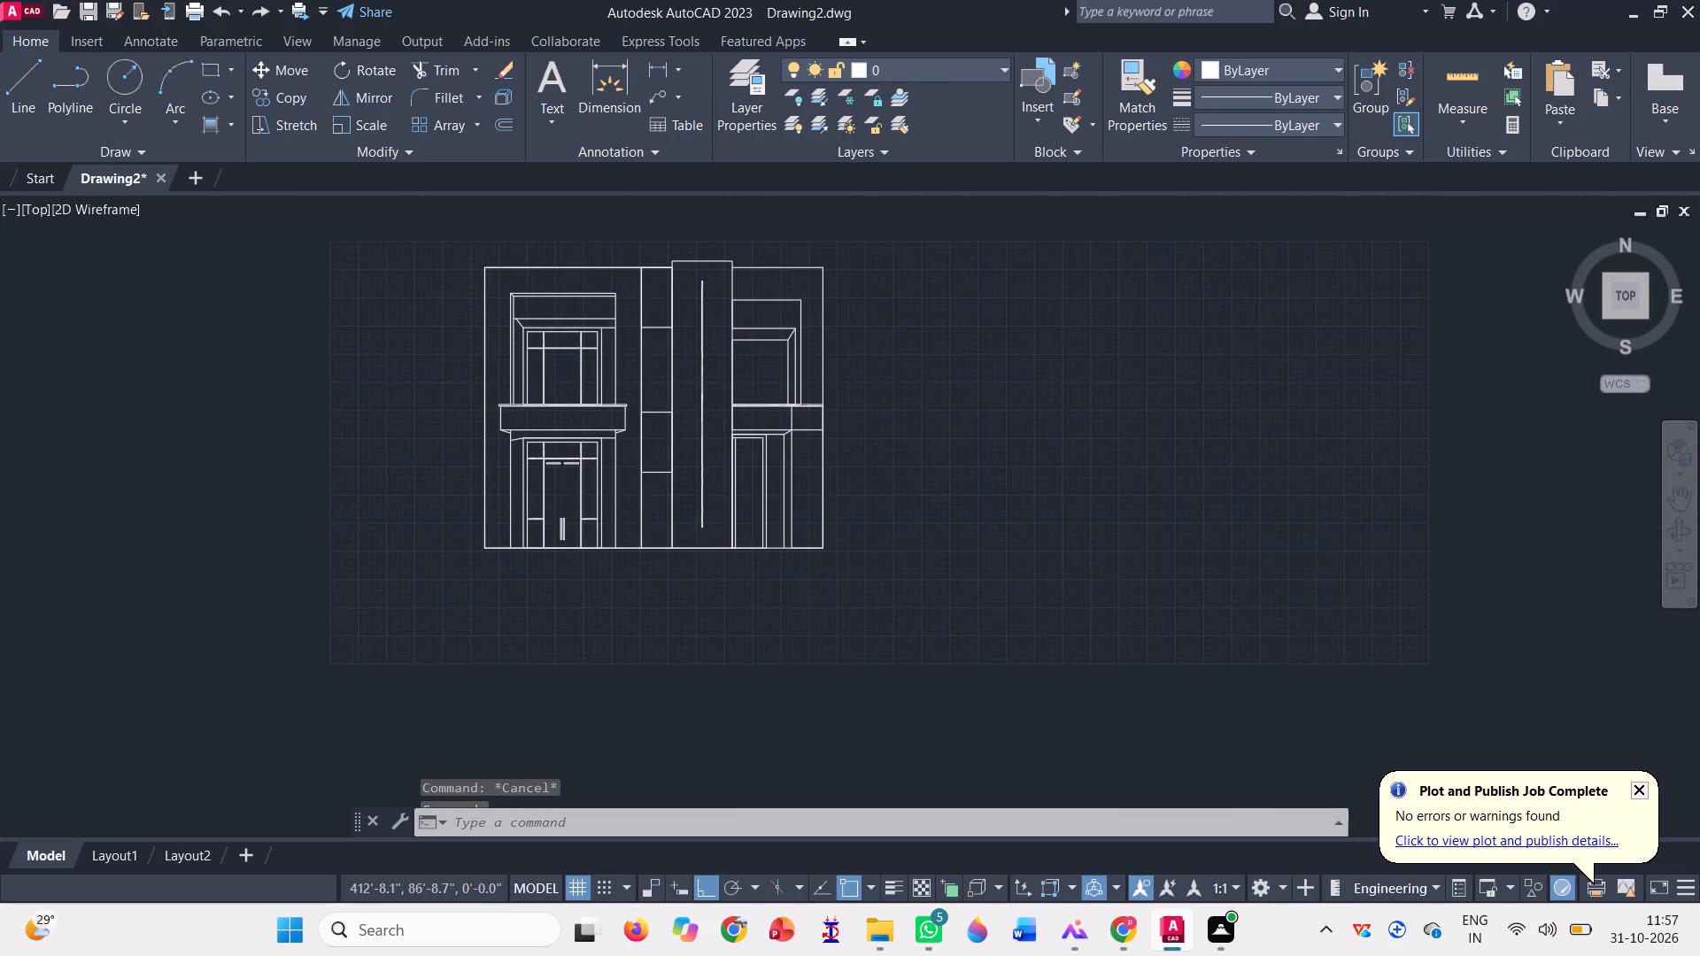
{"action": "scroll", "coordinate": [852, 361], "scroll_direction": "up", "scroll_amount": 2}
{"action": "scroll", "coordinate": [699, 314], "scroll_direction": "up", "scroll_amount": 3}
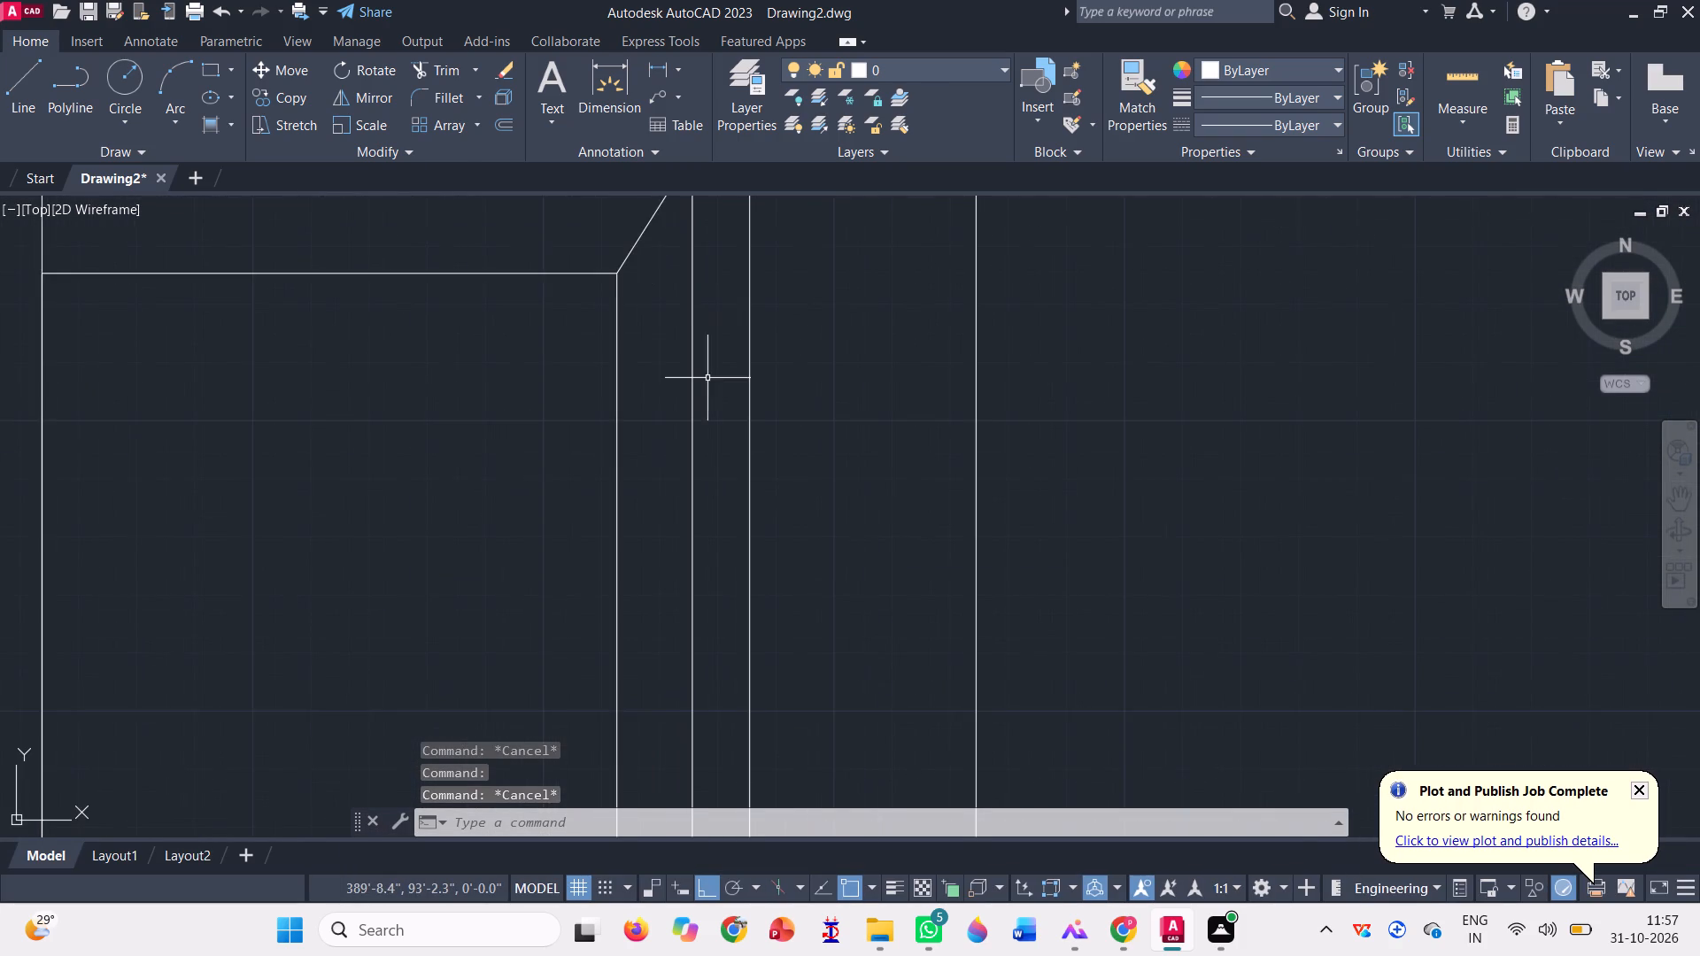
{"action": "scroll", "coordinate": [707, 378], "scroll_direction": "down", "scroll_amount": 4}
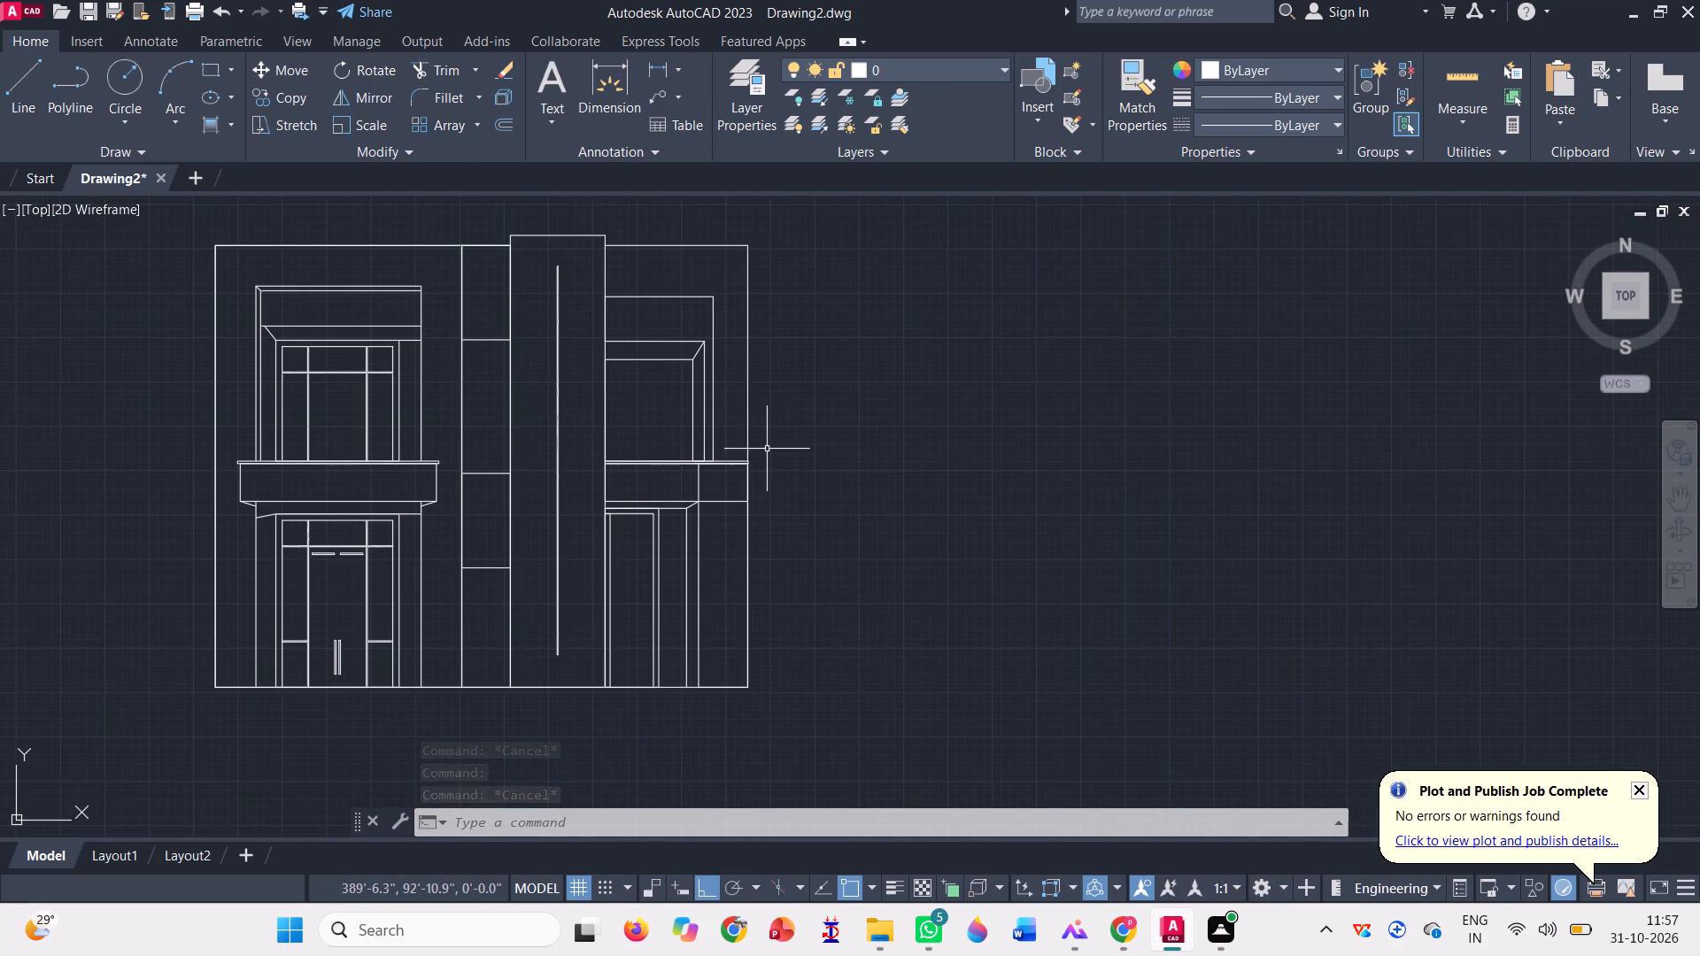
{"action": "scroll", "coordinate": [767, 449], "scroll_direction": "down", "scroll_amount": 1}
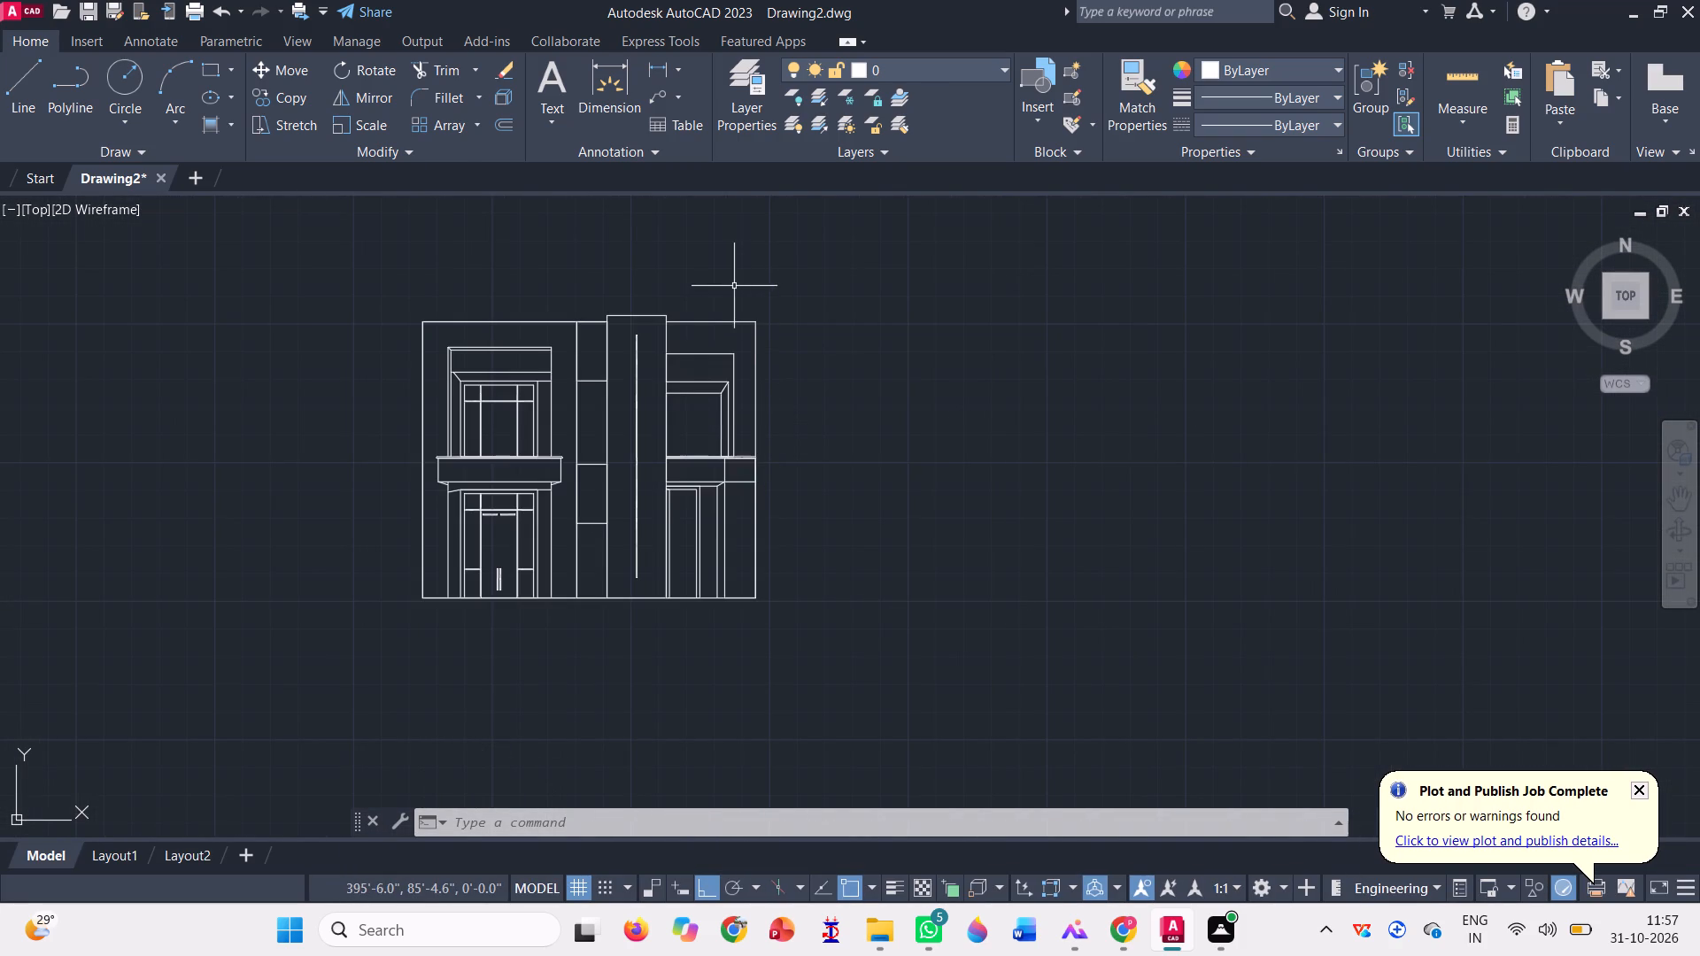
{"action": "scroll", "coordinate": [797, 319], "scroll_direction": "up", "scroll_amount": 1}
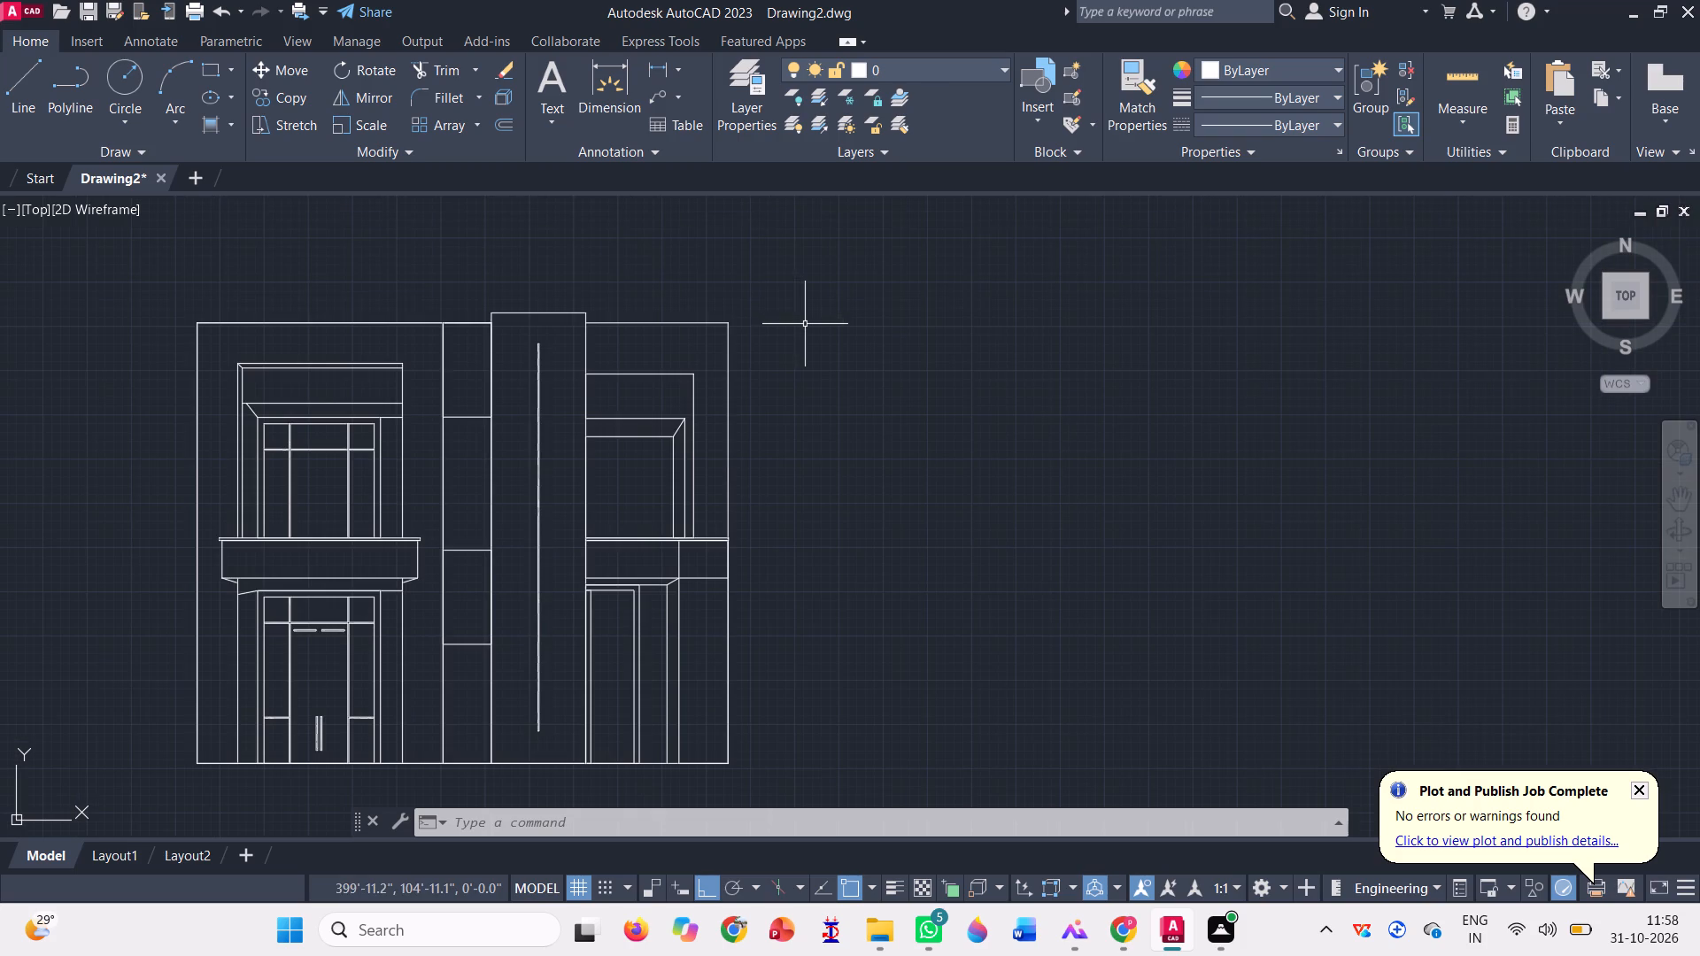
Draw a horizontal line from the outermost upper-opening rectangle's top-right corner to the elevation's right edge.
{"action": "key", "text": "l"}
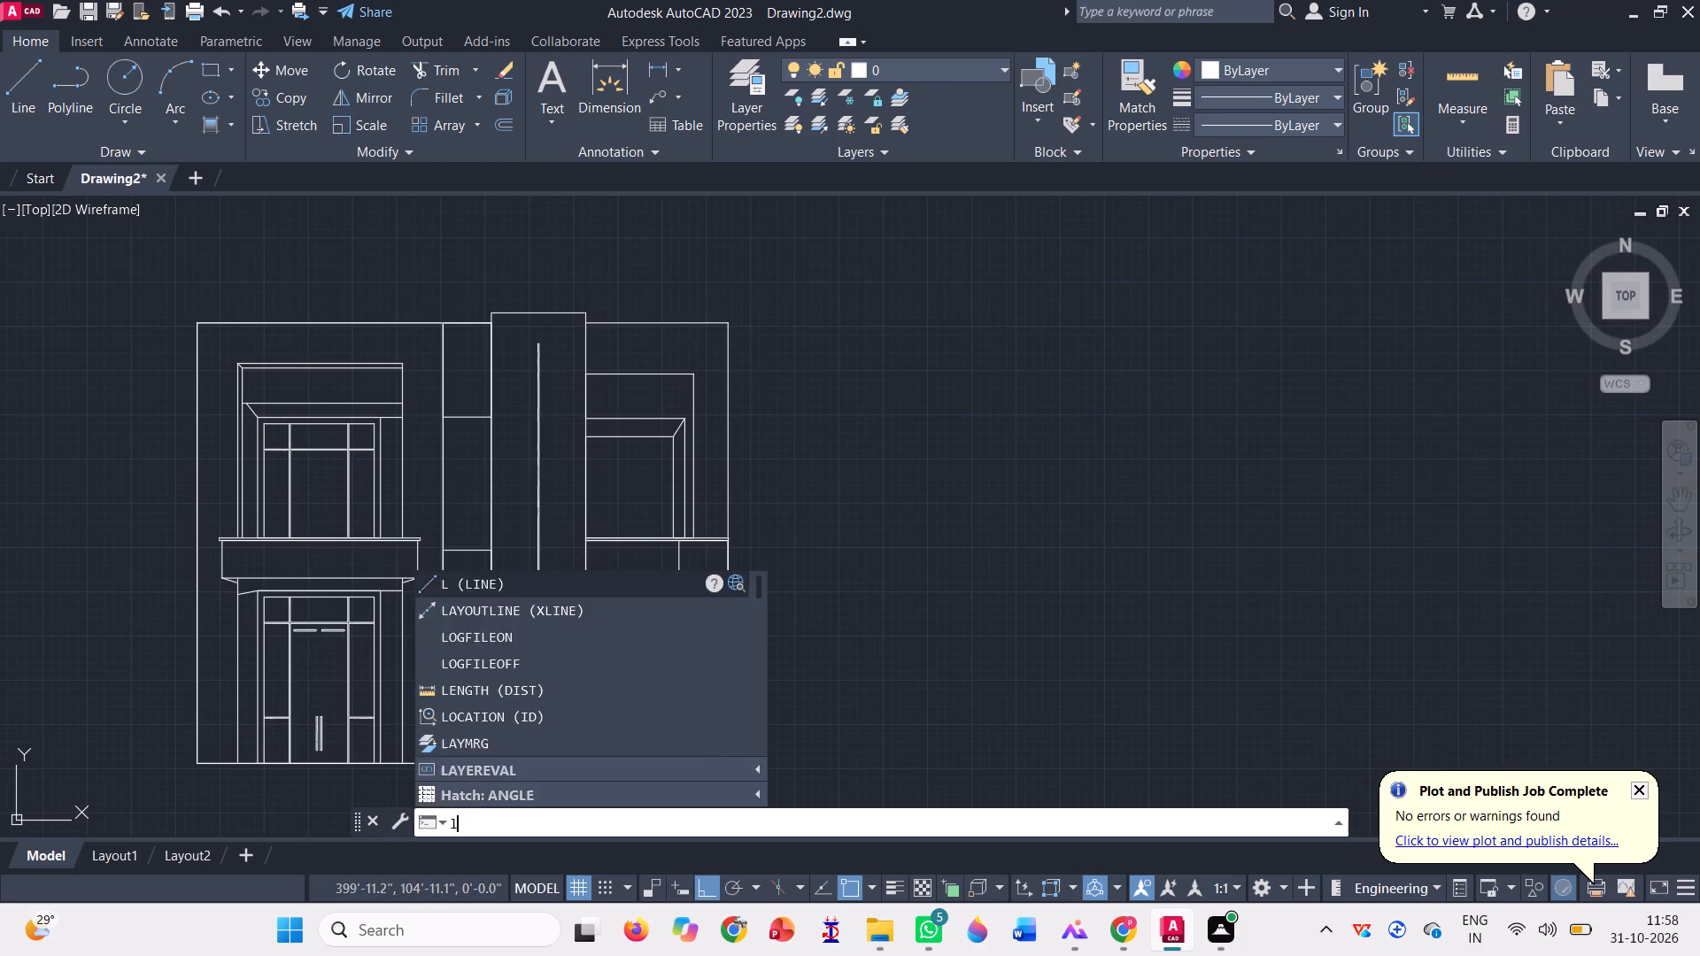
{"action": "key", "text": "Return"}
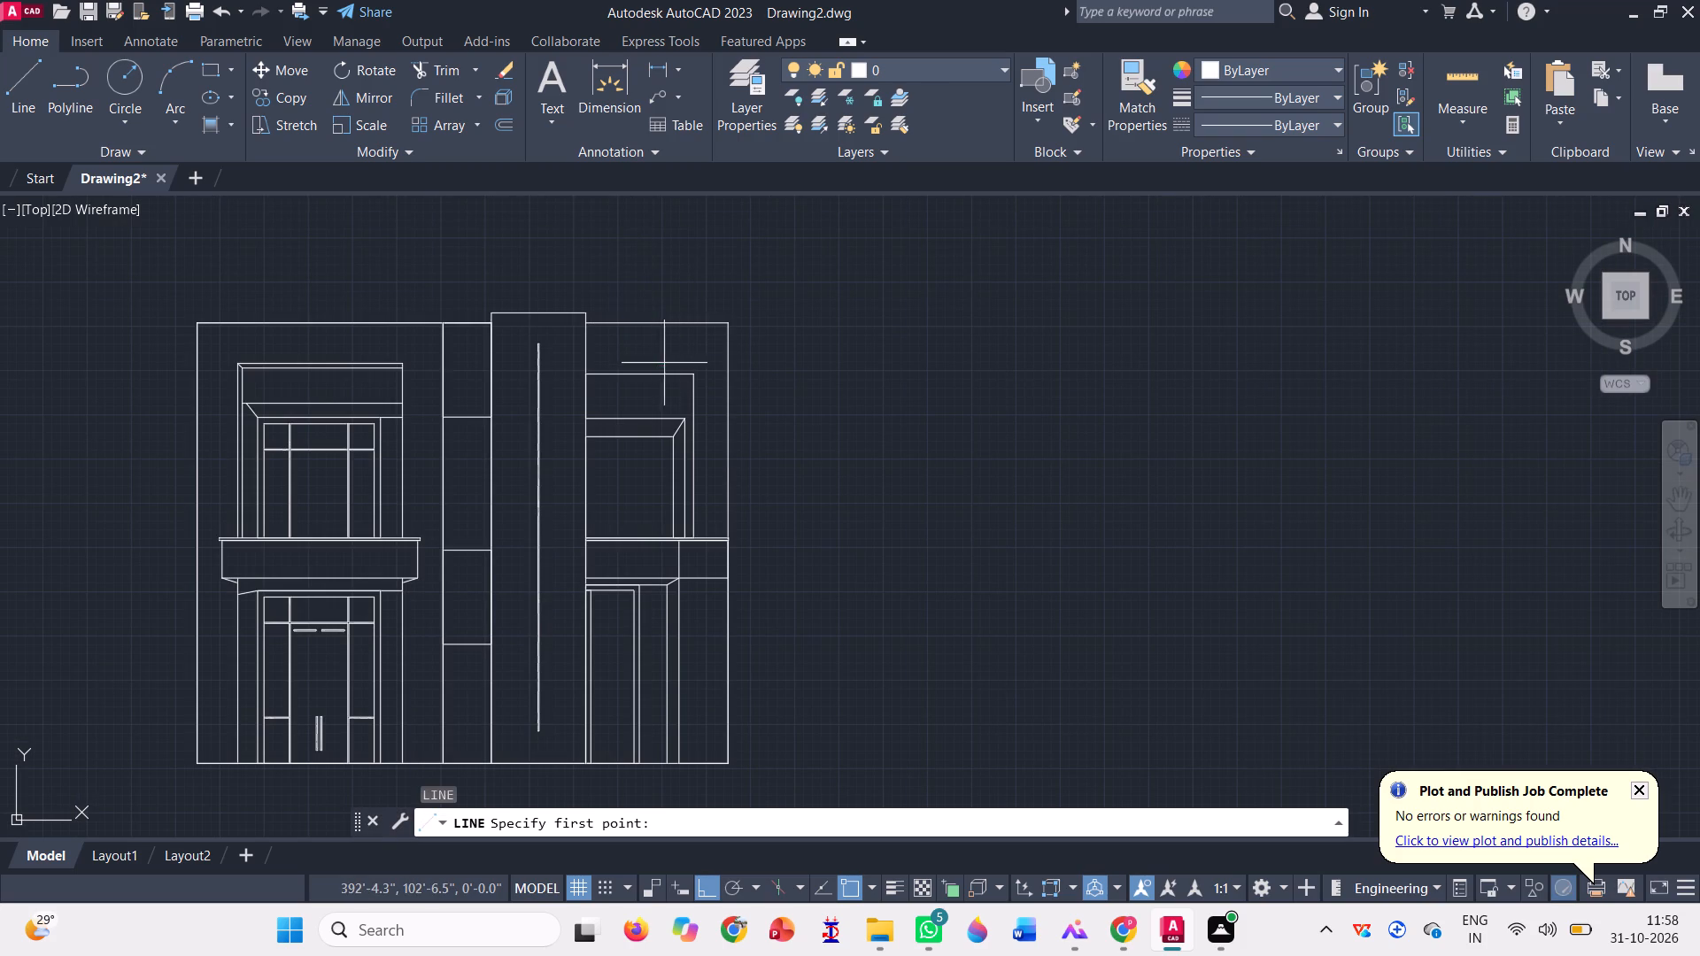
{"action": "left_click", "coordinate": [694, 379]}
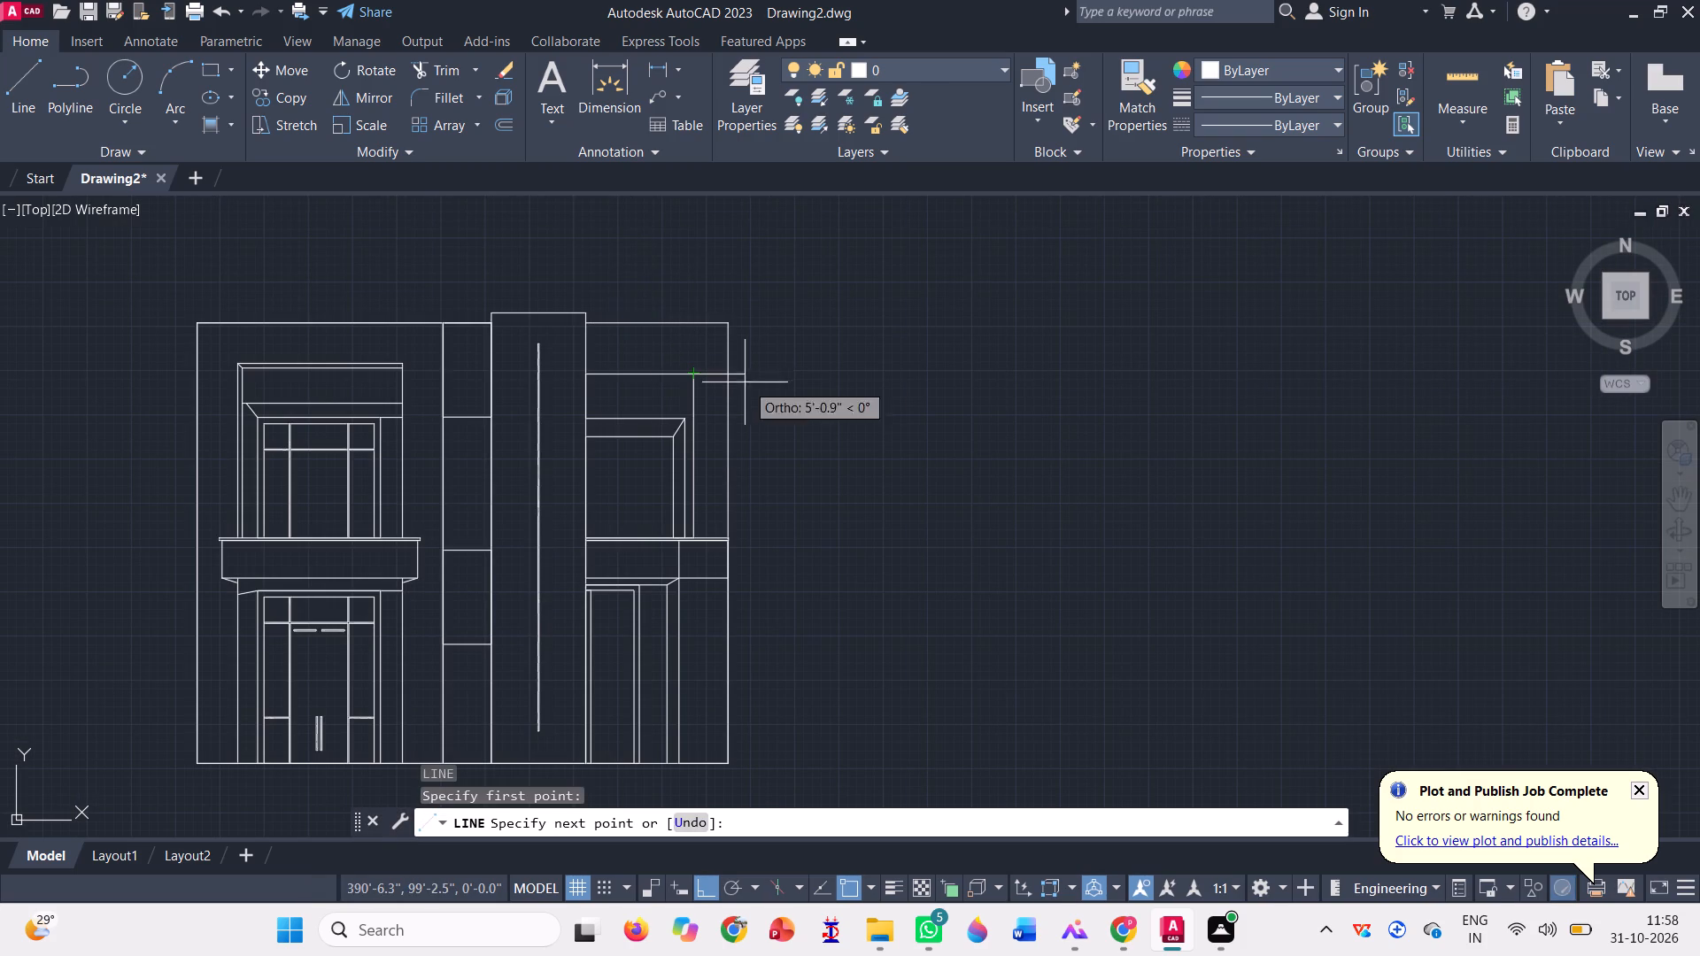
{"action": "left_click", "coordinate": [730, 375]}
{"action": "key", "text": "space"}
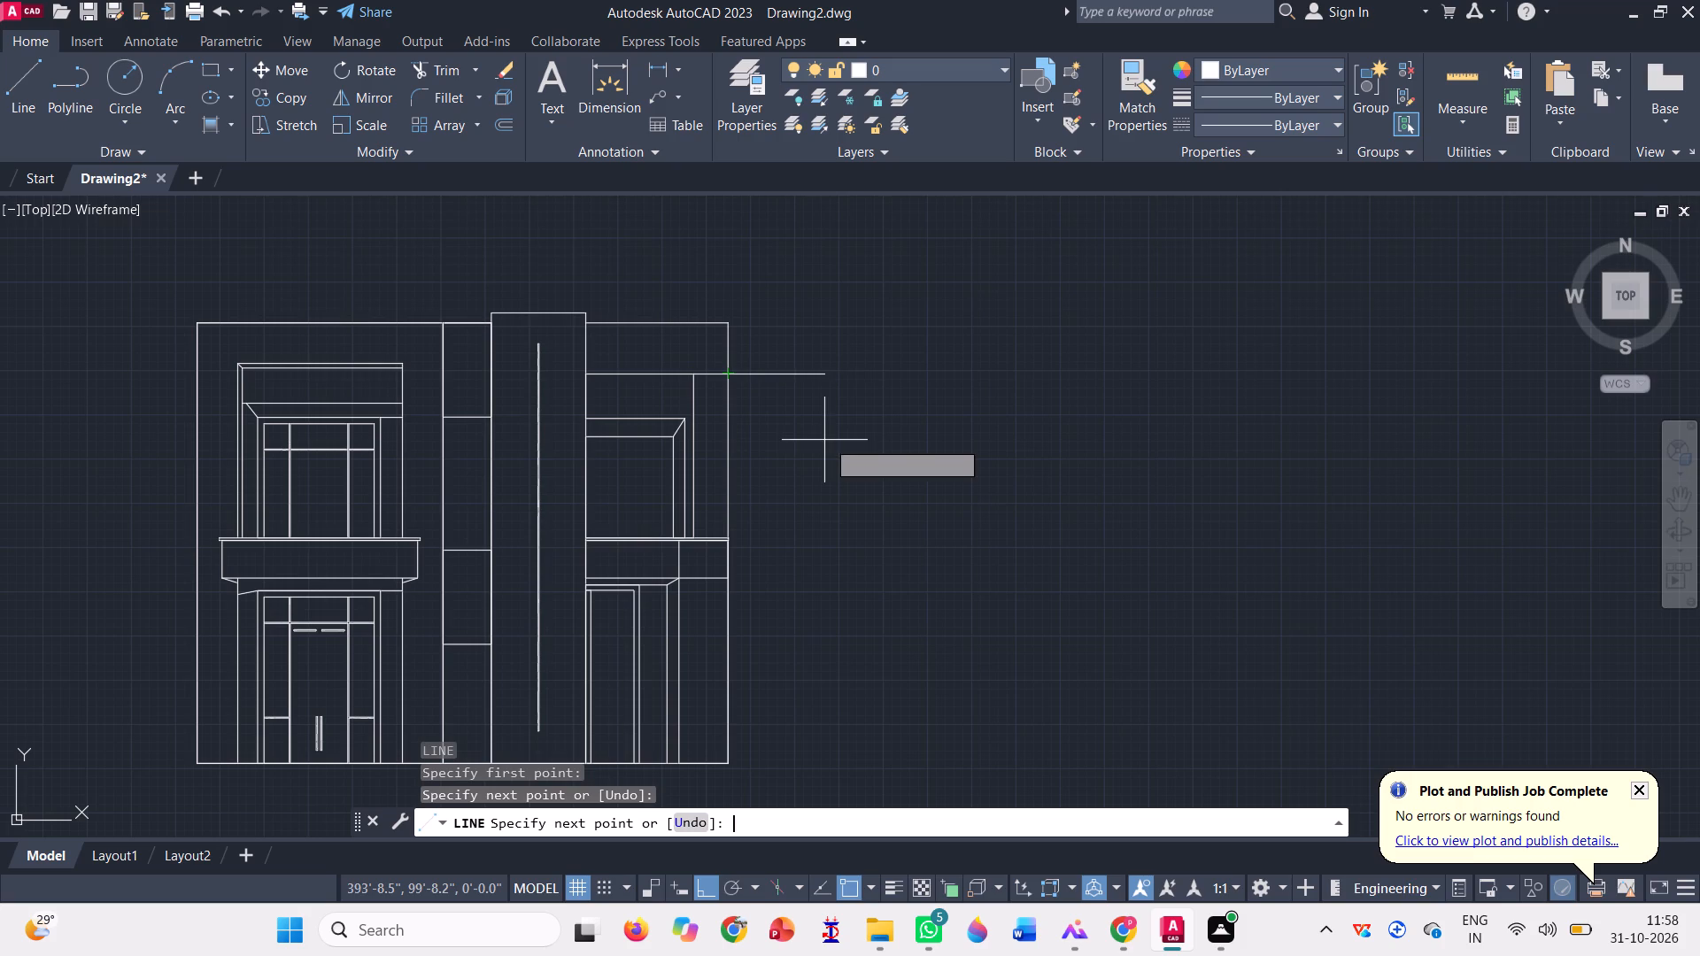
Move the right bay's top line and the short line beside the upper opening down together along the elevation's right edge.
{"action": "scroll", "coordinate": [644, 438], "scroll_direction": "down", "scroll_amount": 1}
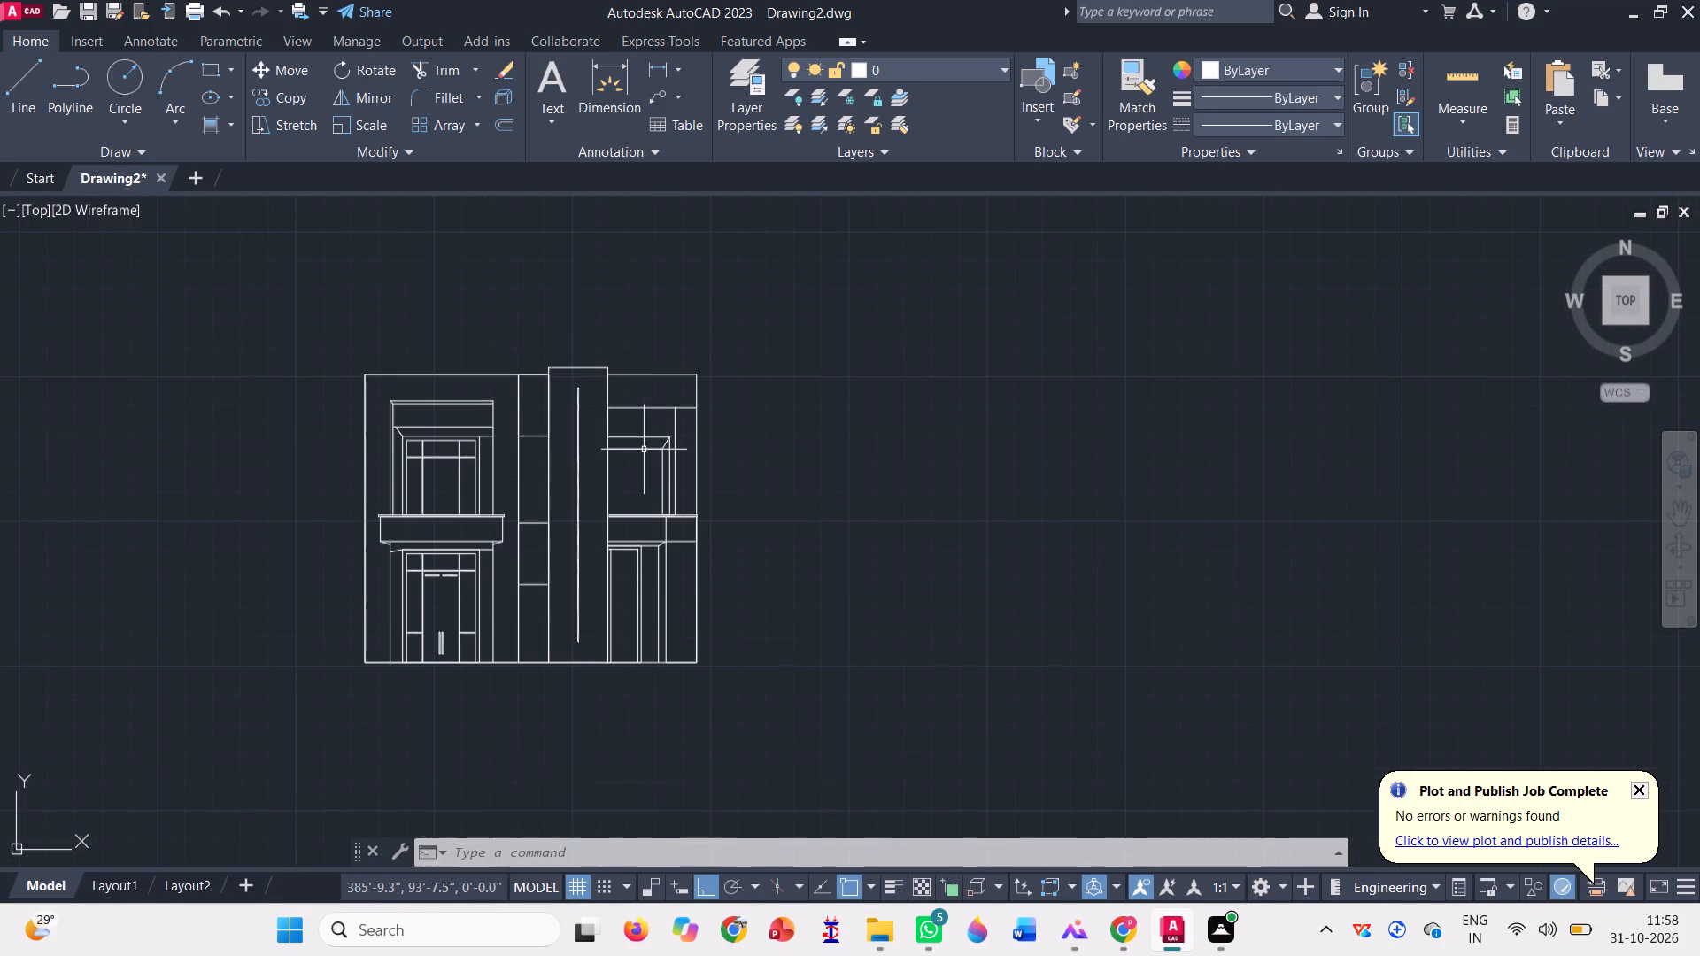
{"action": "scroll", "coordinate": [669, 287], "scroll_direction": "up", "scroll_amount": 1}
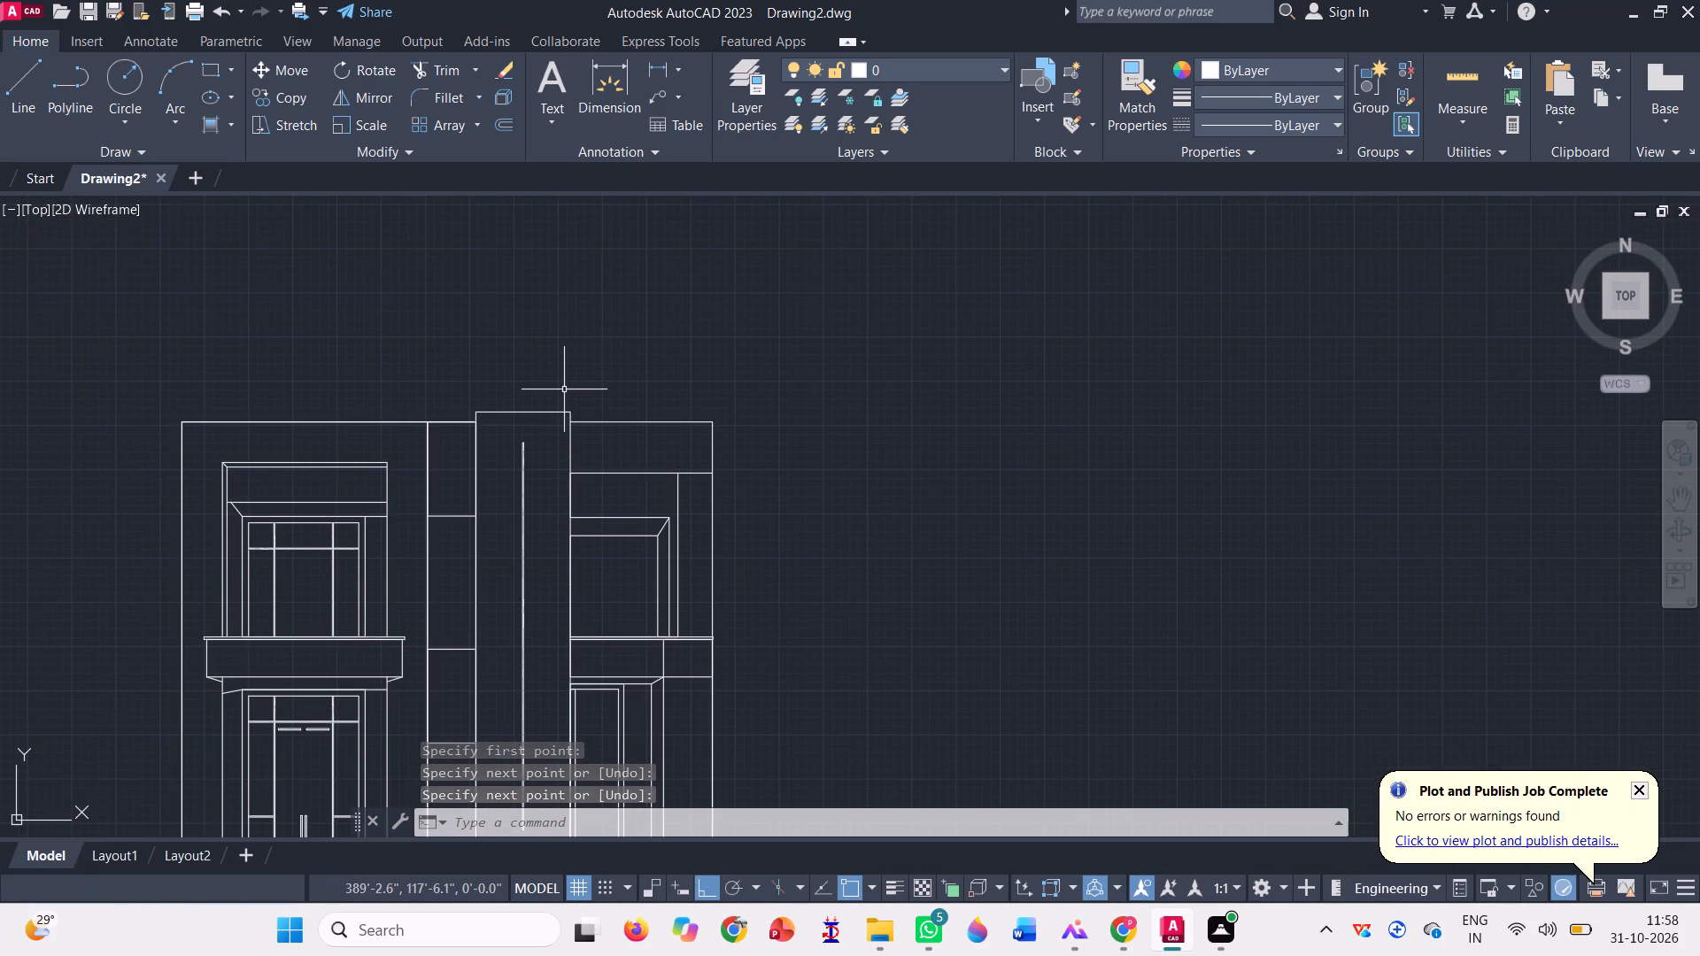
{"action": "left_click", "coordinate": [631, 481]}
{"action": "left_click", "coordinate": [603, 445]}
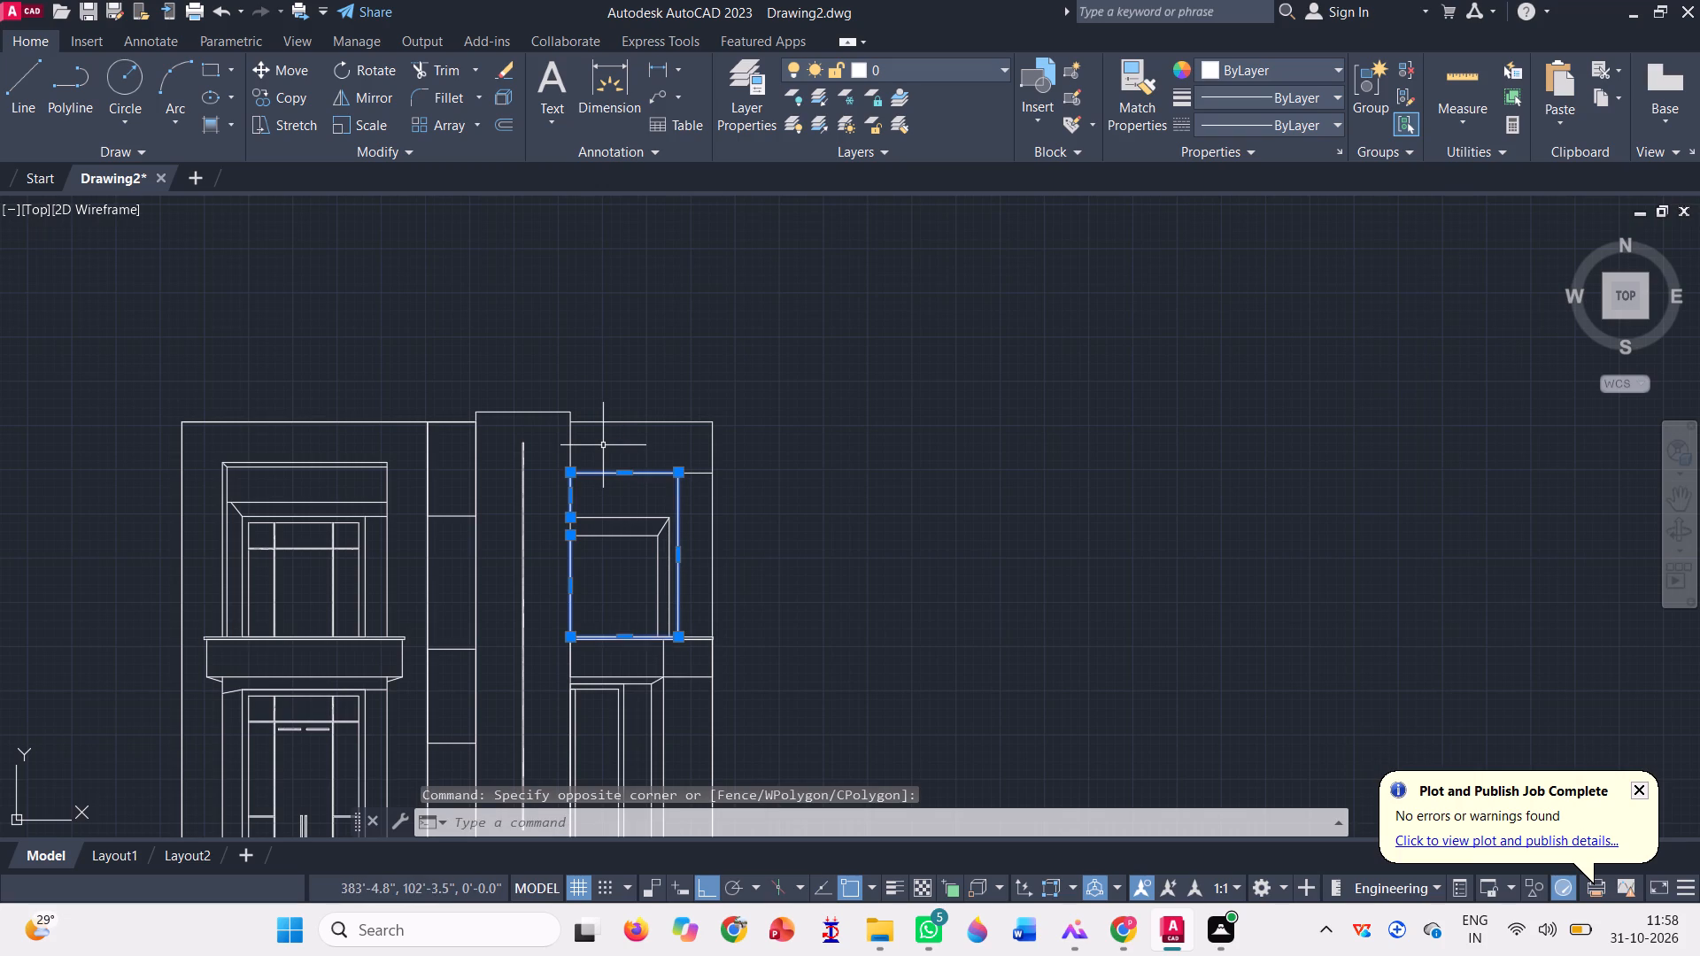
{"action": "key", "text": "Escape"}
{"action": "left_click", "coordinate": [603, 447]}
{"action": "left_click", "coordinate": [603, 408]}
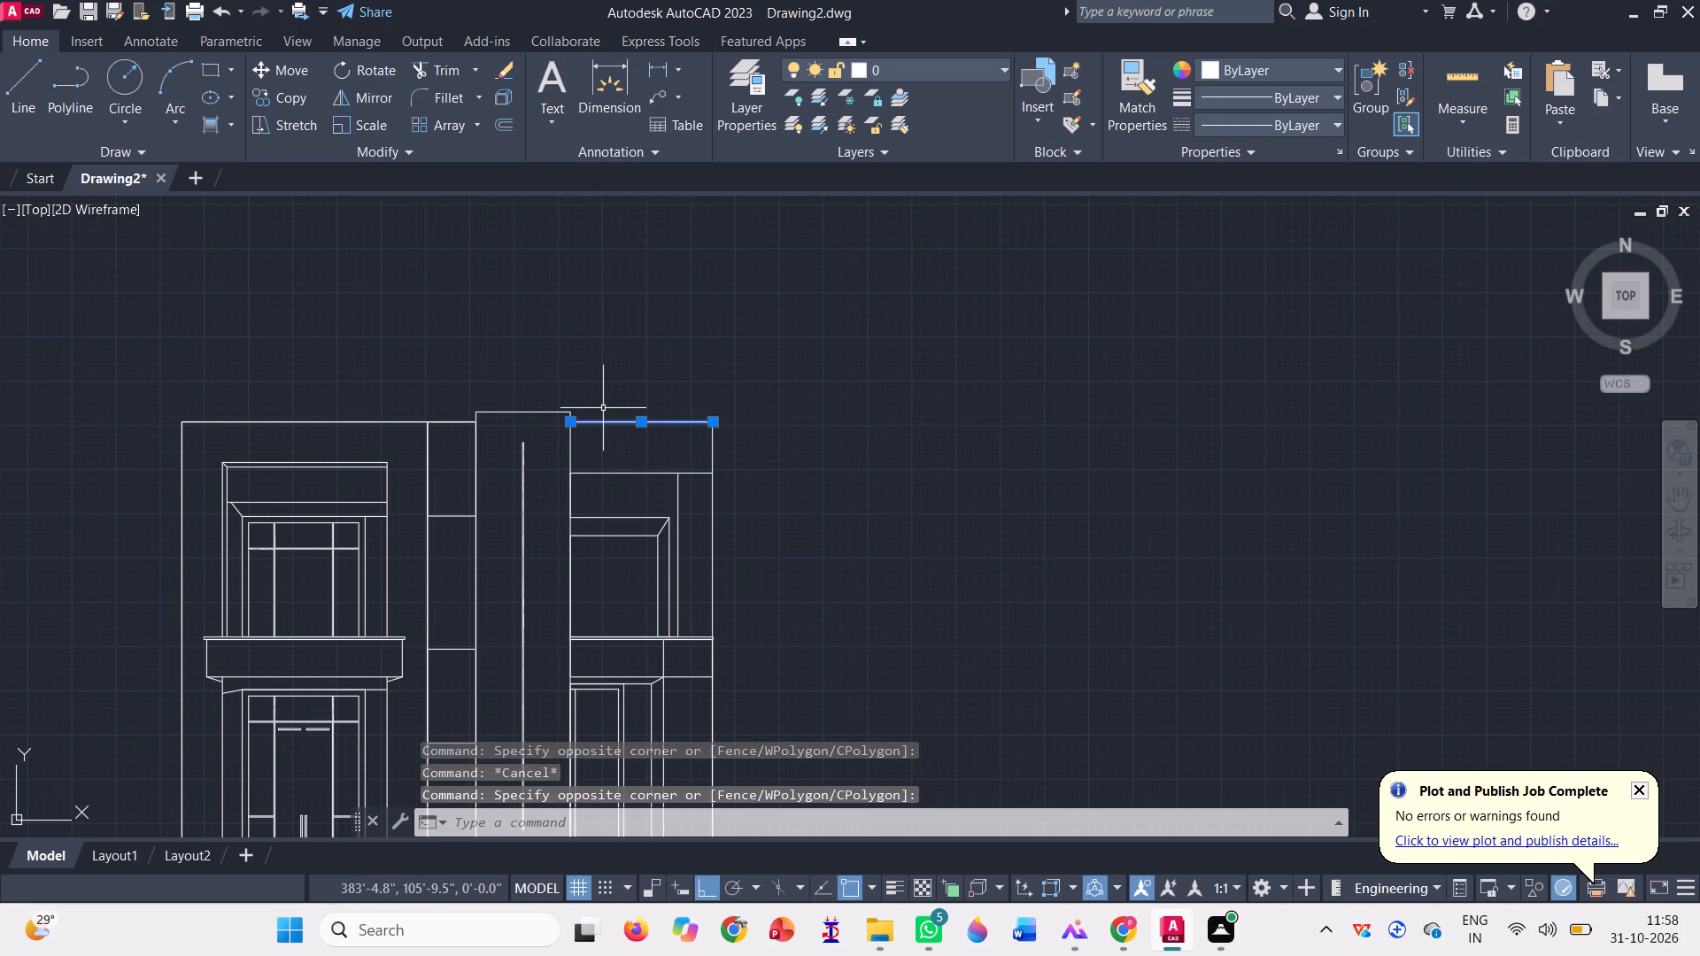
{"action": "scroll", "coordinate": [710, 483], "scroll_direction": "up", "scroll_amount": 3}
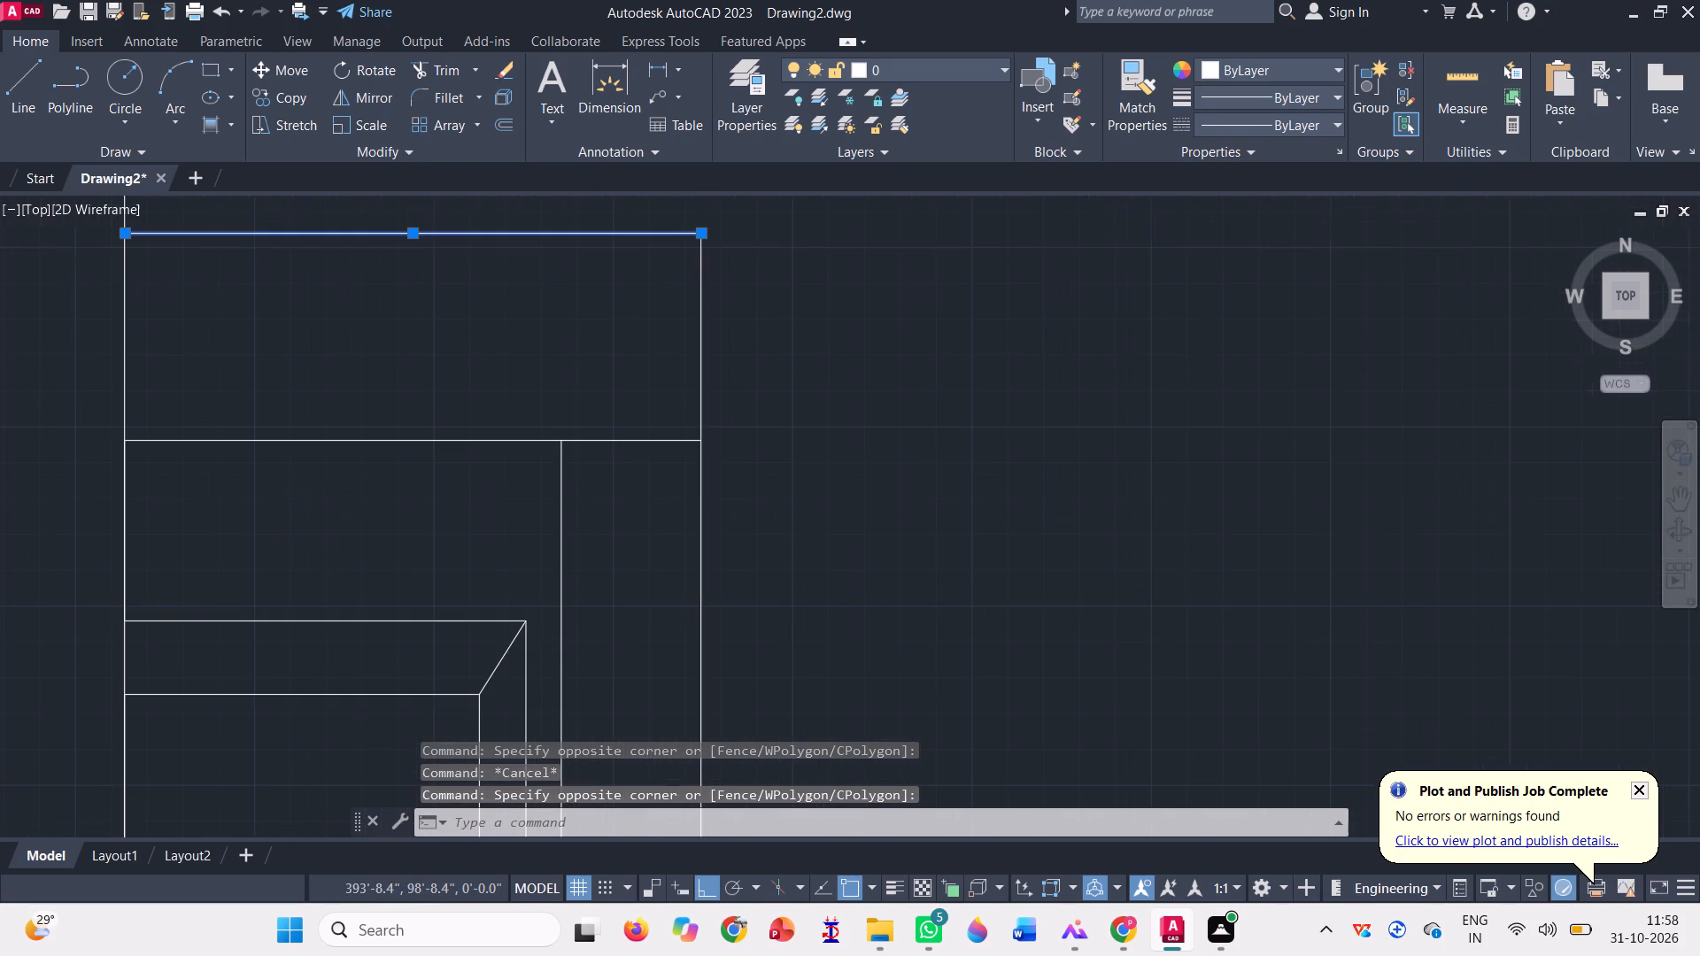
{"action": "left_click", "coordinate": [666, 445]}
{"action": "left_click", "coordinate": [630, 414]}
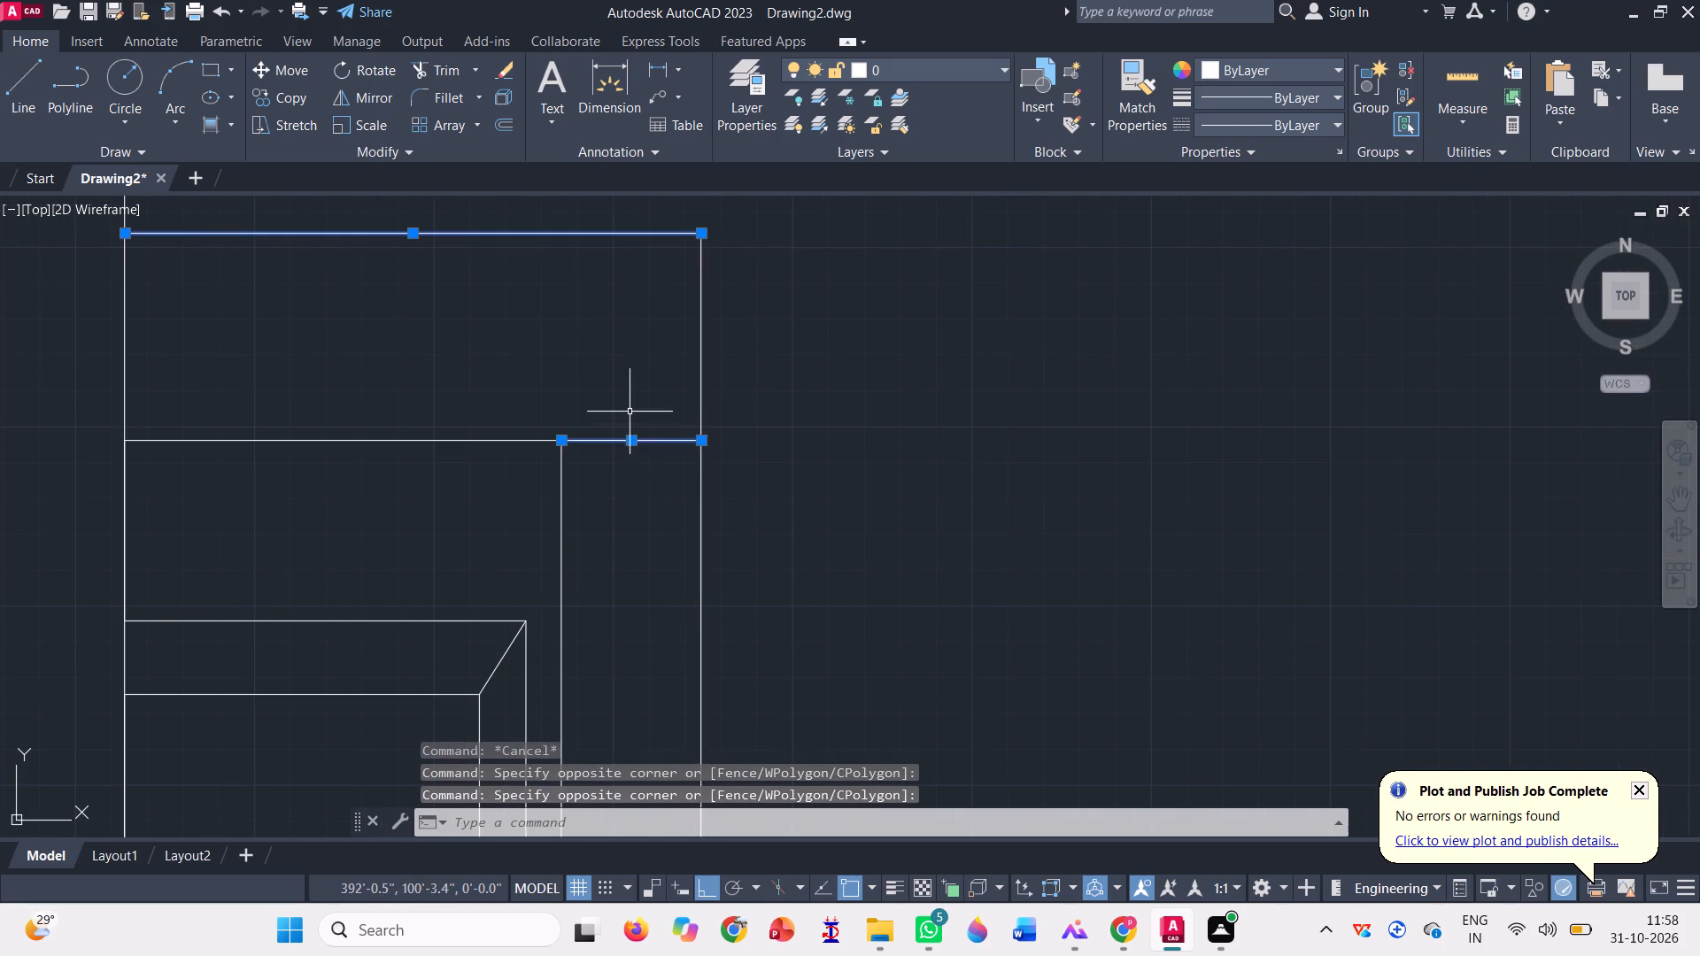
{"action": "scroll", "coordinate": [654, 445], "scroll_direction": "down", "scroll_amount": 3}
{"action": "type", "text": "m"}
{"action": "key", "text": "space"}
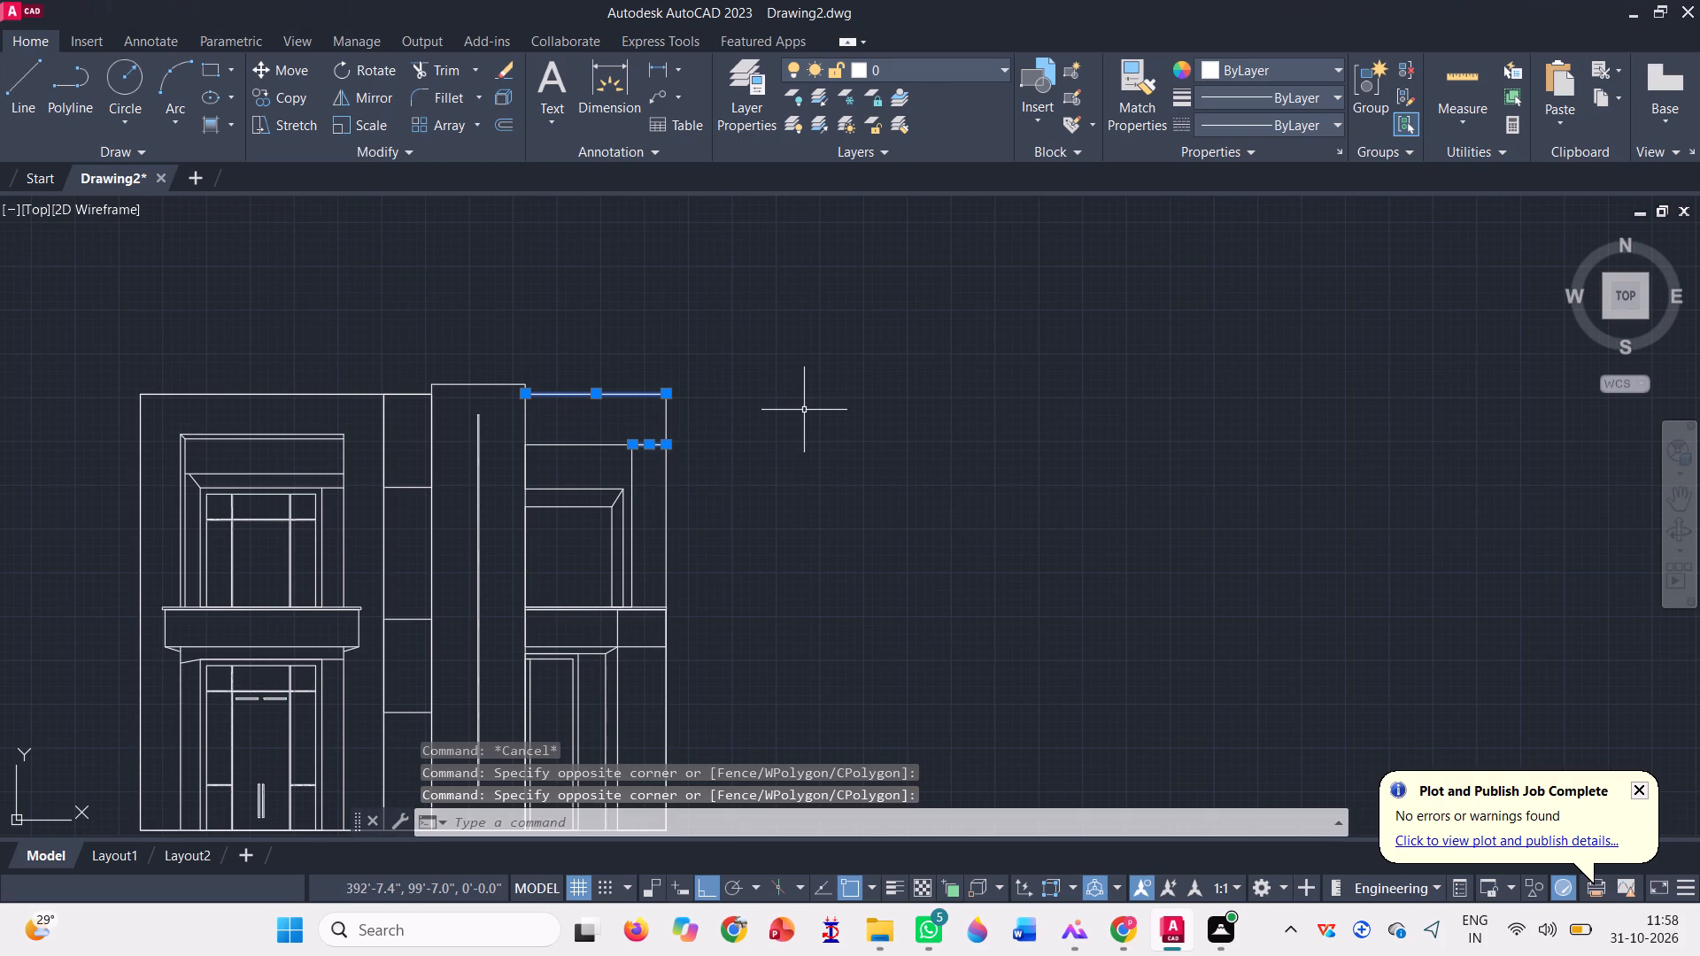
{"action": "scroll", "coordinate": [656, 436], "scroll_direction": "up", "scroll_amount": 3}
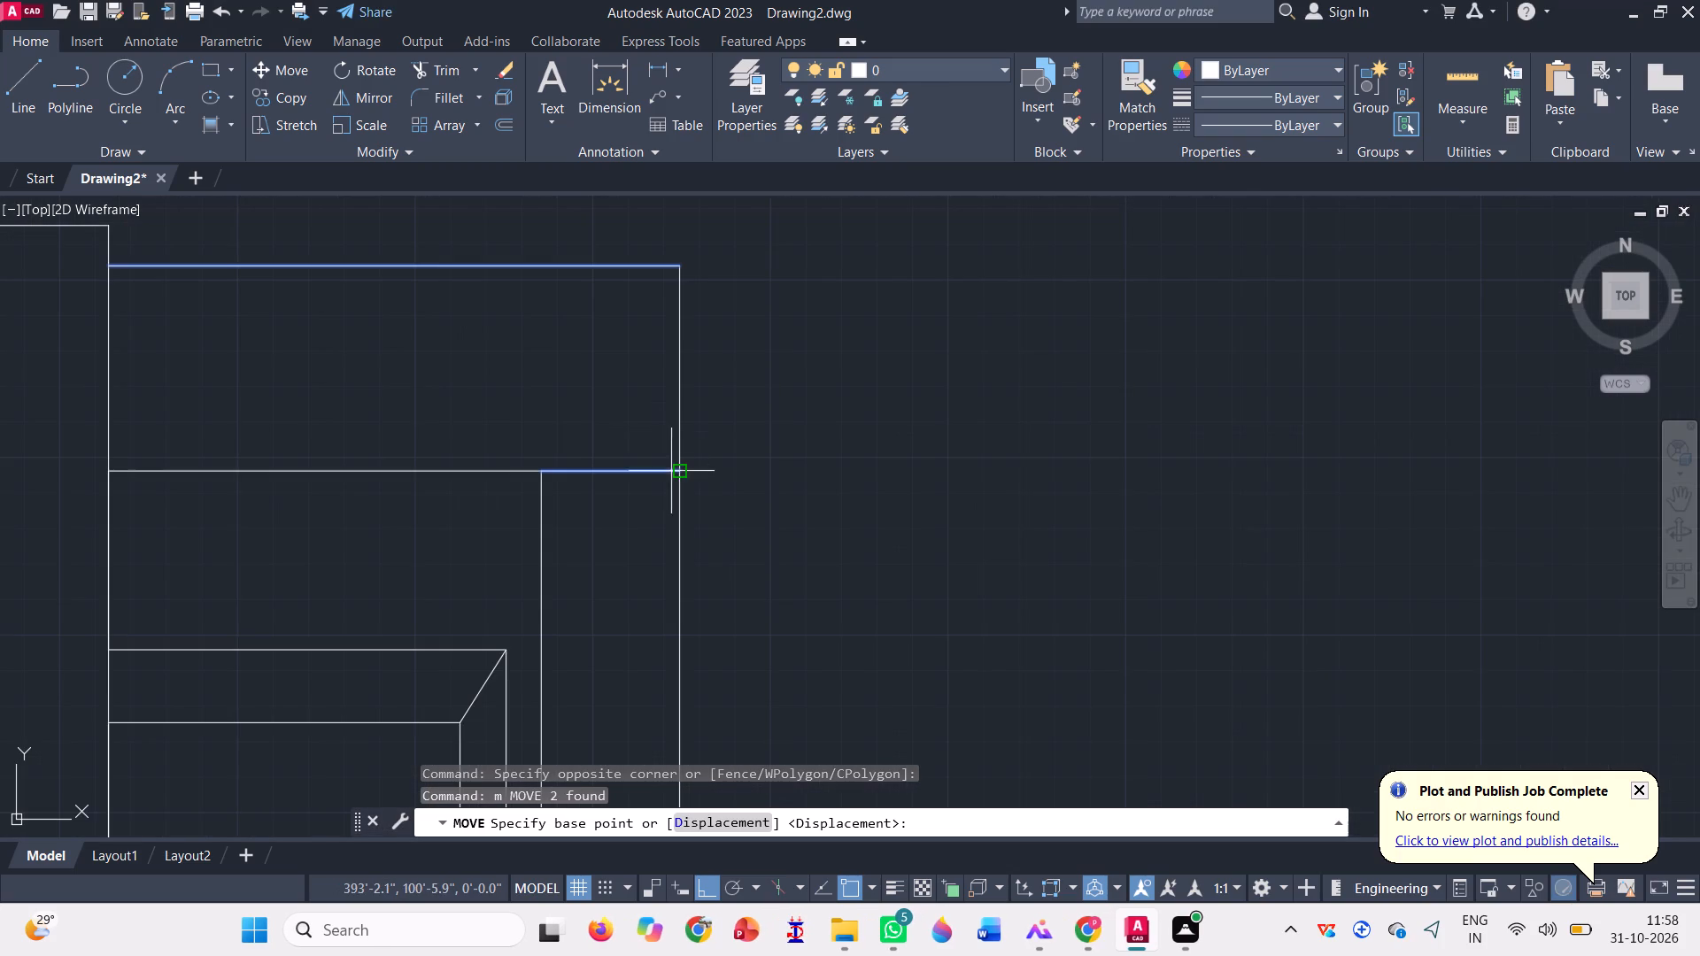
{"action": "left_click", "coordinate": [674, 472]}
{"action": "scroll", "coordinate": [674, 472], "scroll_direction": "down", "scroll_amount": 2}
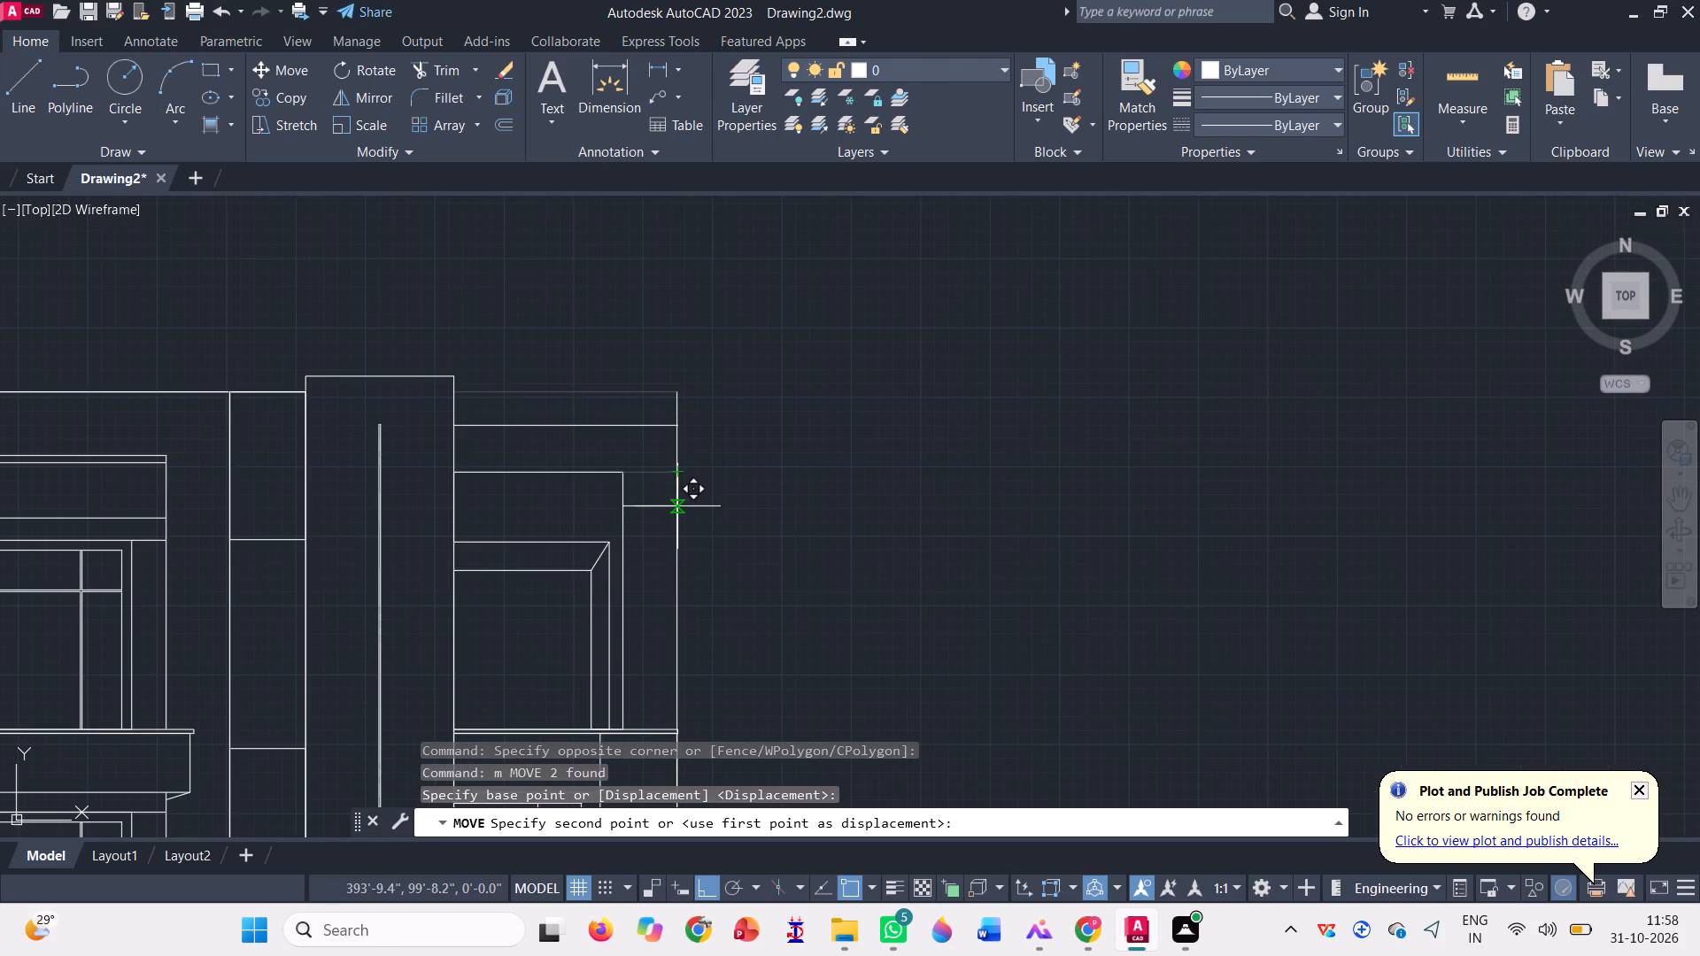
{"action": "left_click", "coordinate": [677, 506]}
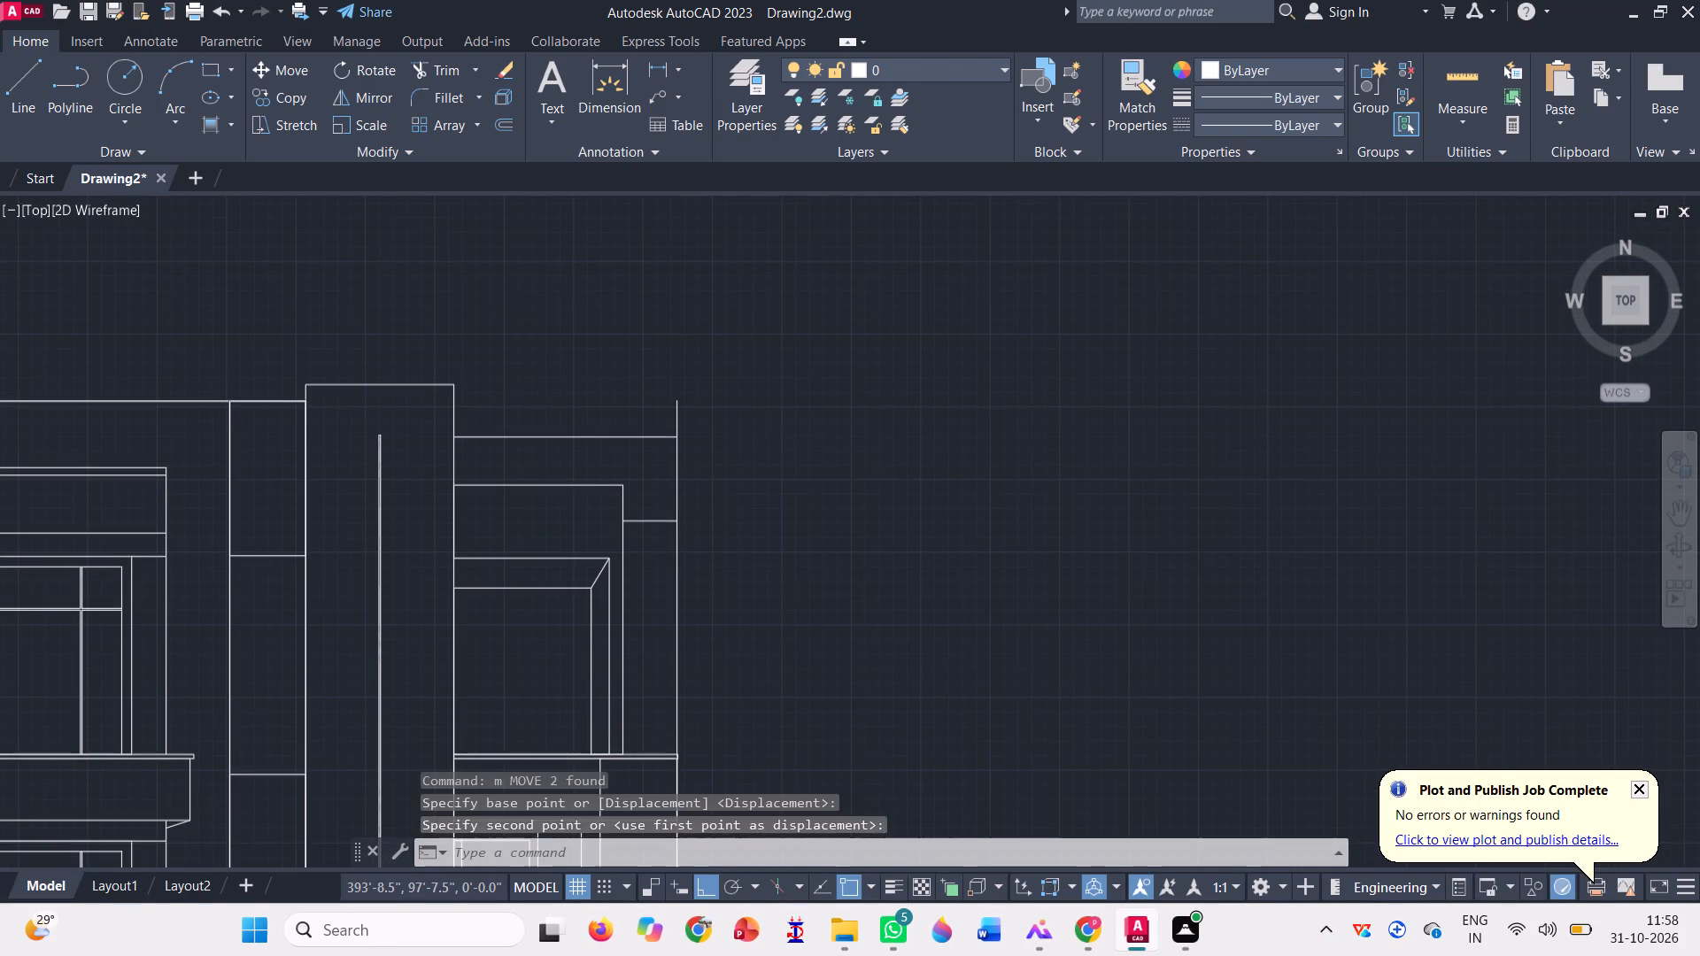
Trim the outermost rectangle's right edge above the short line and the elevation's right edge above the lowered top line.
{"action": "left_click", "coordinate": [436, 71]}
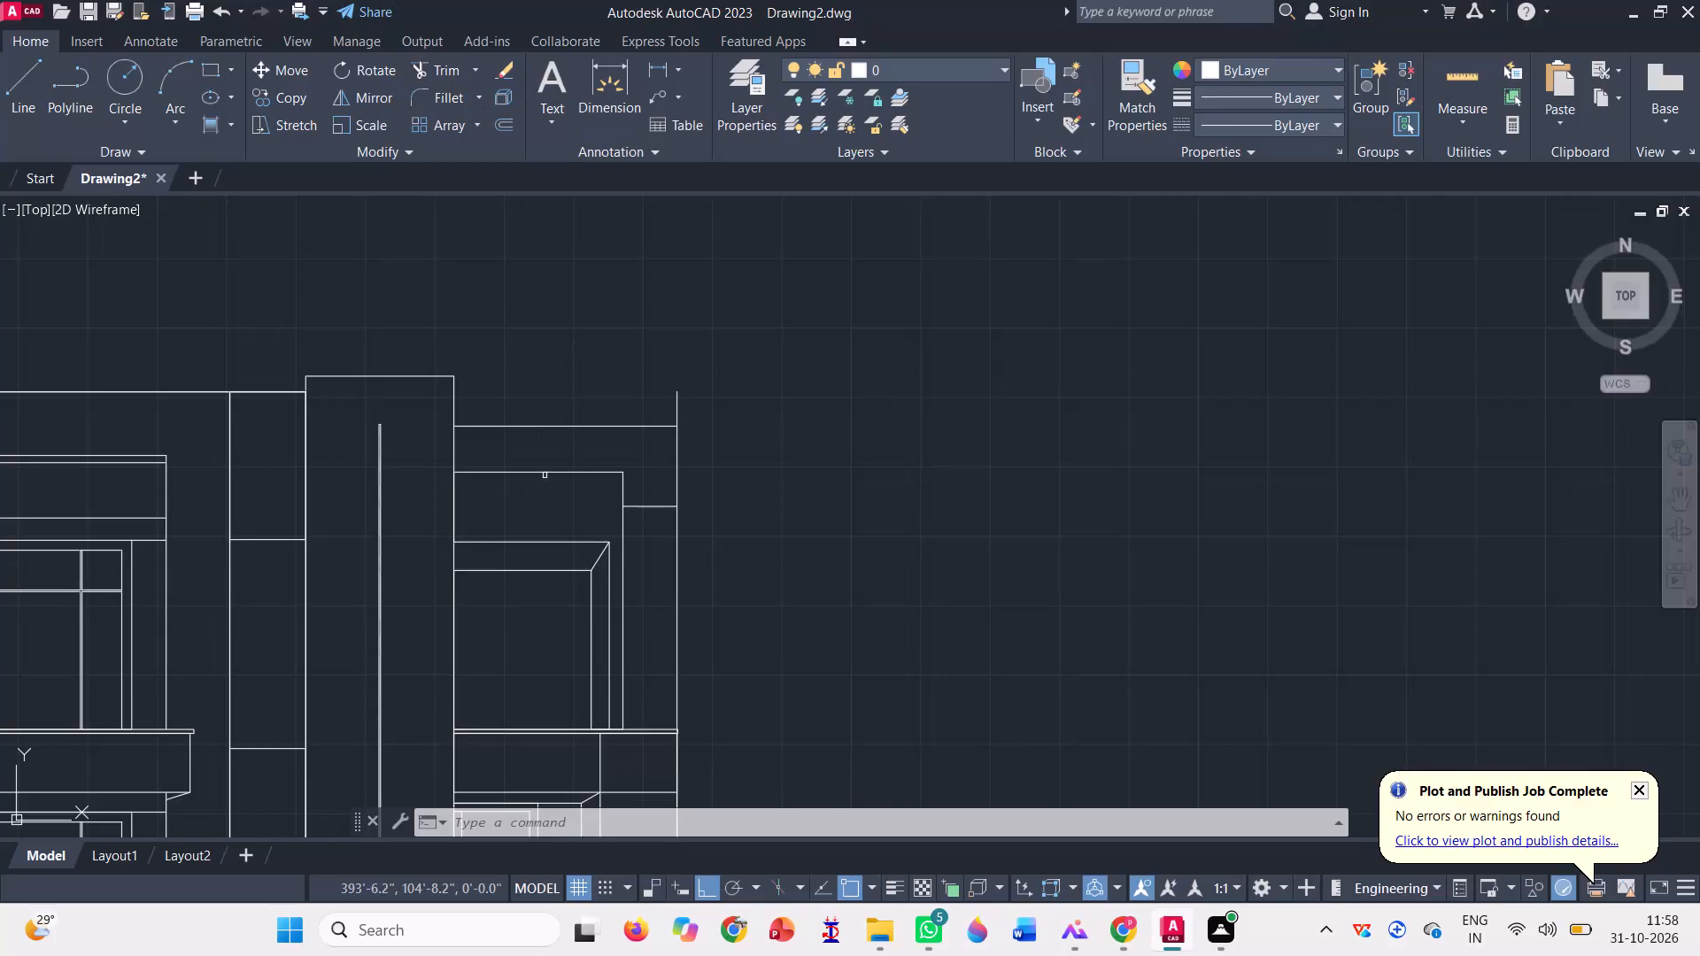
{"action": "scroll", "coordinate": [548, 475], "scroll_direction": "up", "scroll_amount": 2}
{"action": "left_click", "coordinate": [784, 490]}
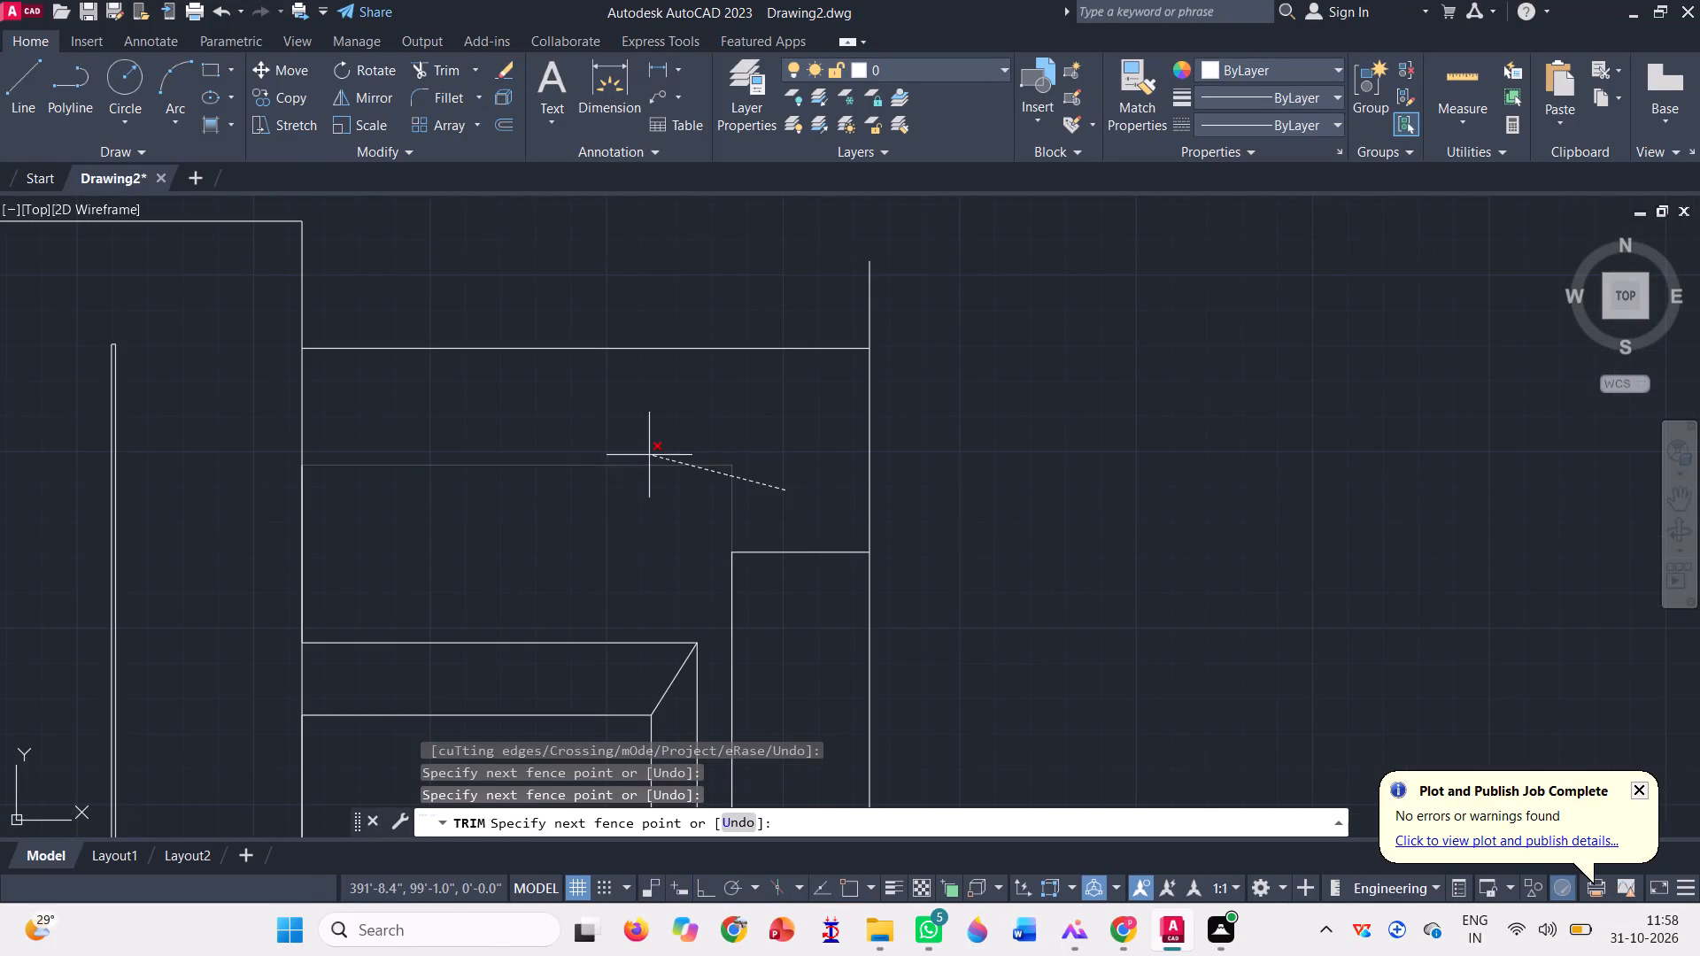
{"action": "left_click", "coordinate": [703, 496]}
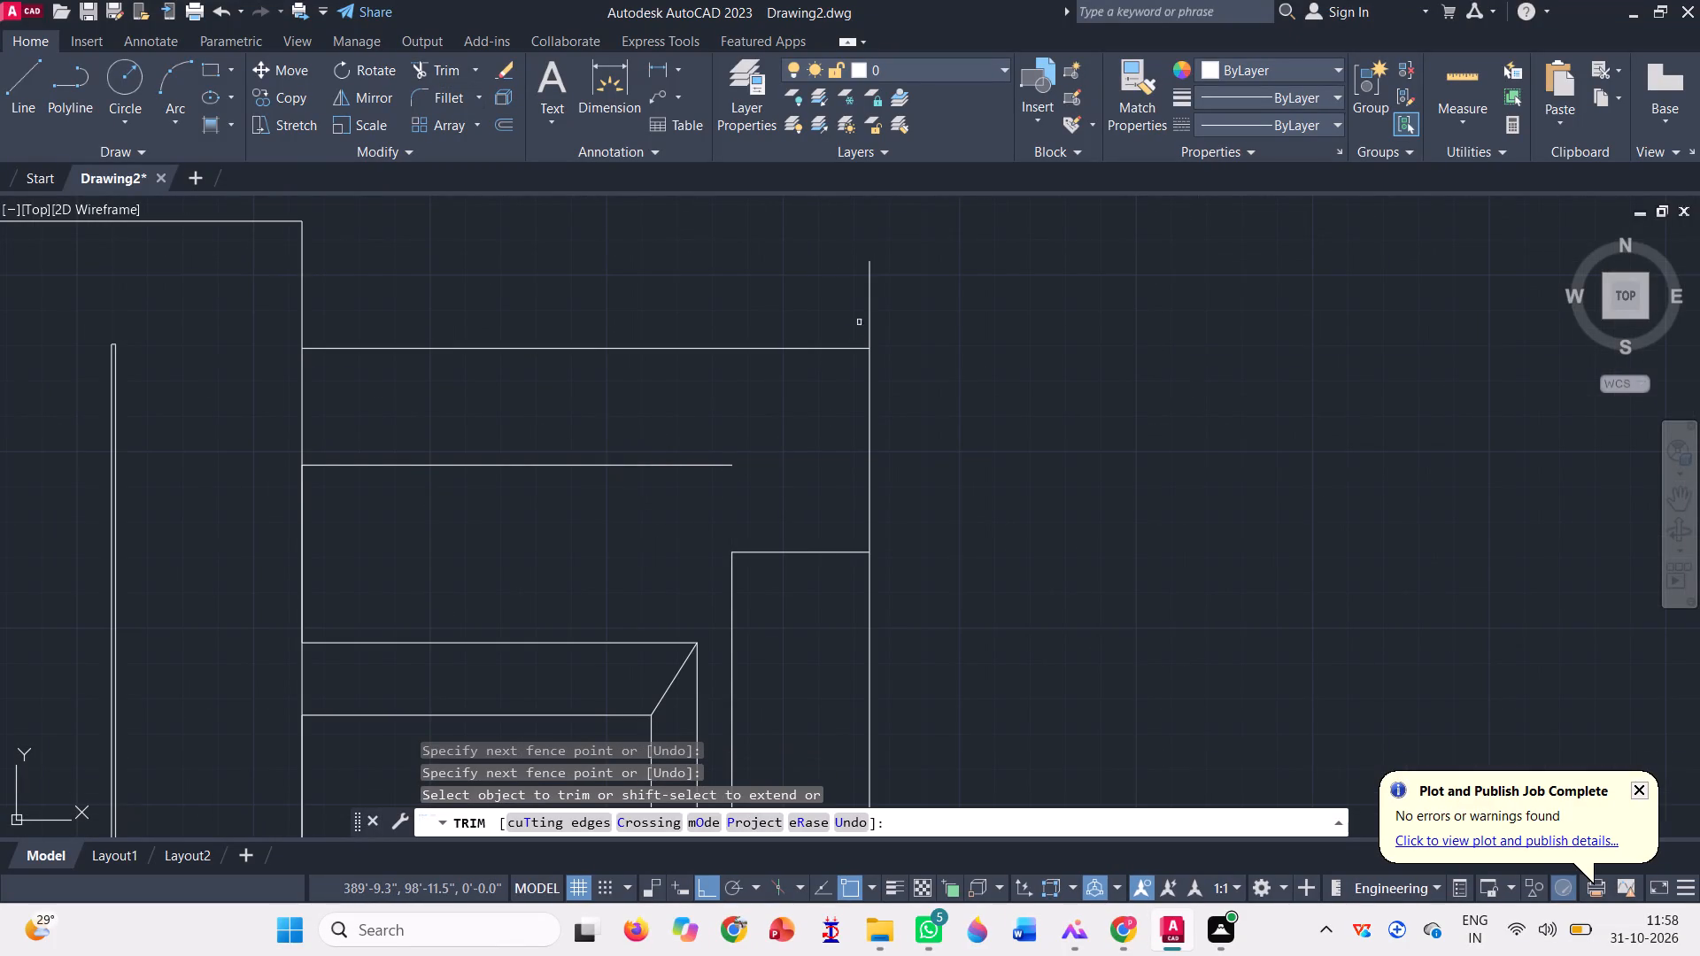
{"action": "left_click", "coordinate": [866, 306]}
{"action": "left_click", "coordinate": [943, 302]}
{"action": "key", "text": "Escape"}
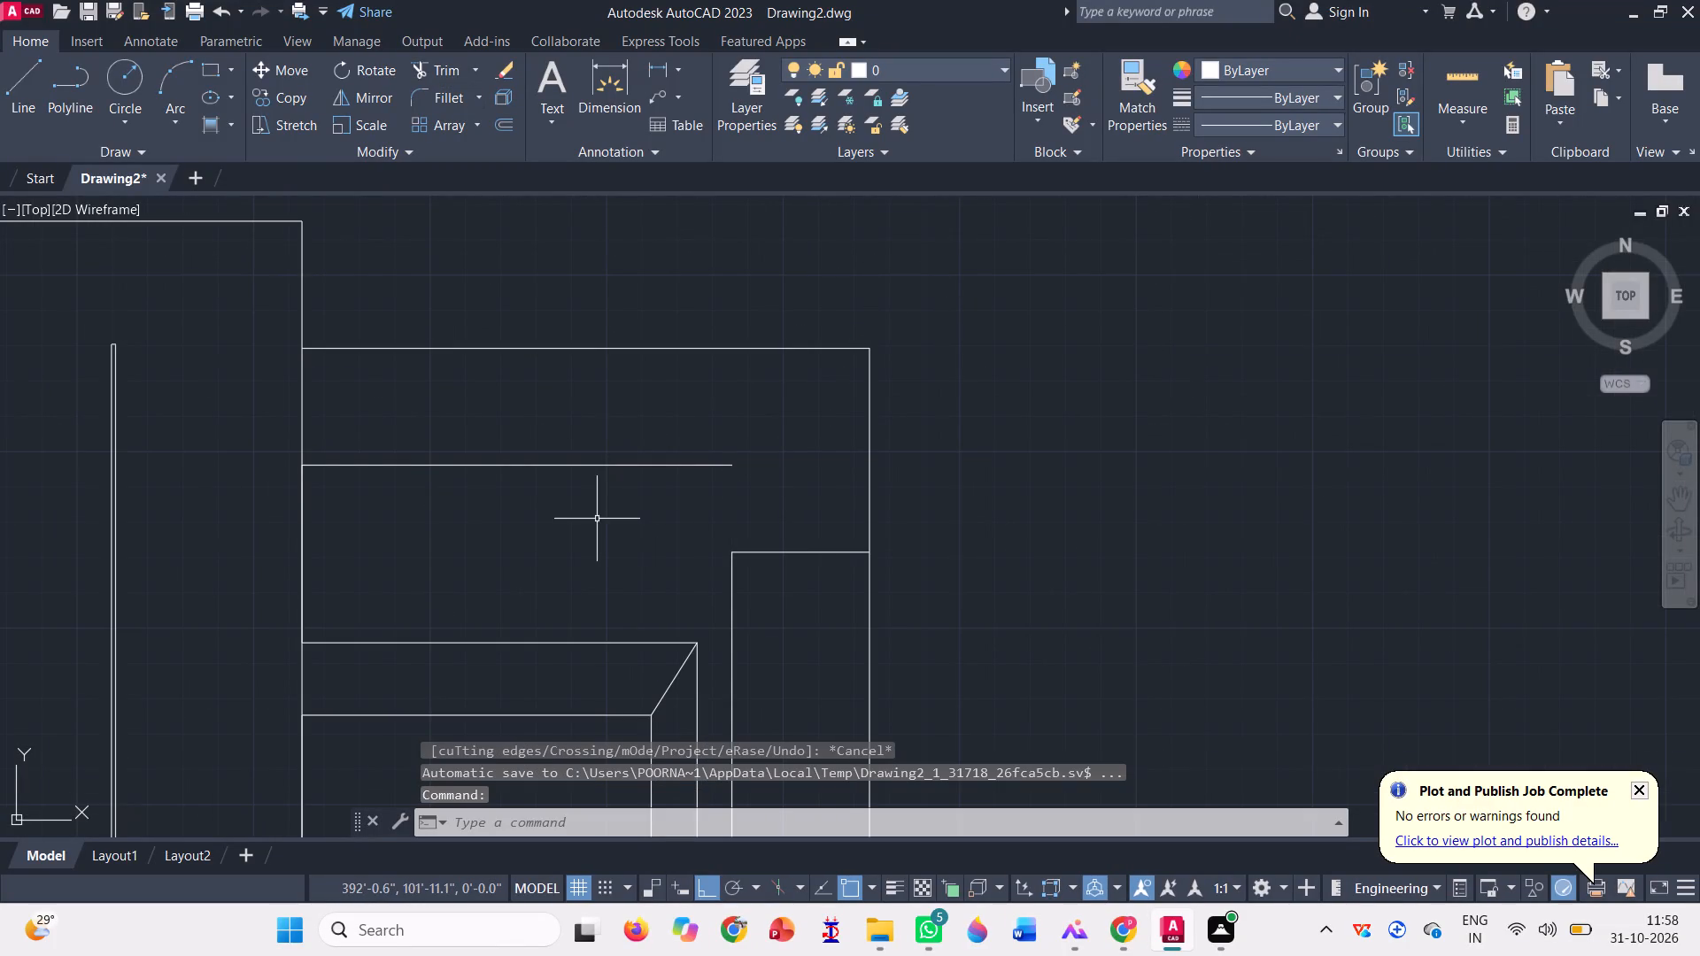
Move the outermost rectangle's detached top line down from its right end to the short line's left end.
{"action": "left_click", "coordinate": [597, 519]}
{"action": "left_click", "coordinate": [591, 439]}
{"action": "type", "text": "m"}
{"action": "key", "text": "space"}
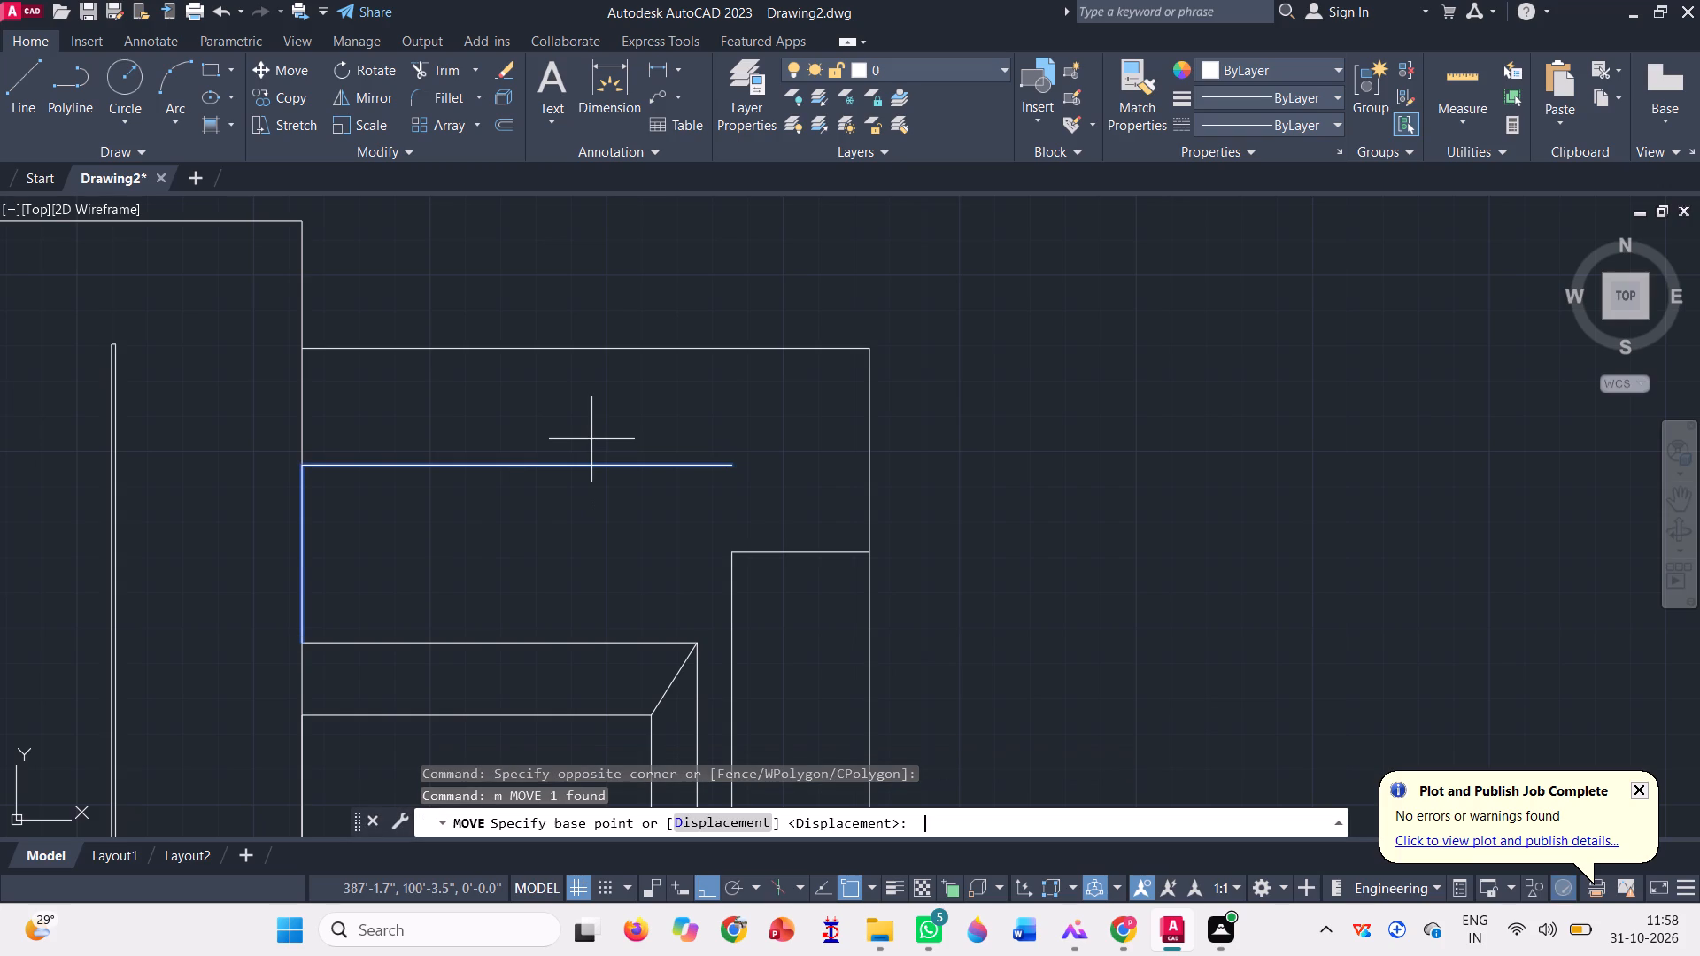
{"action": "left_click", "coordinate": [737, 466]}
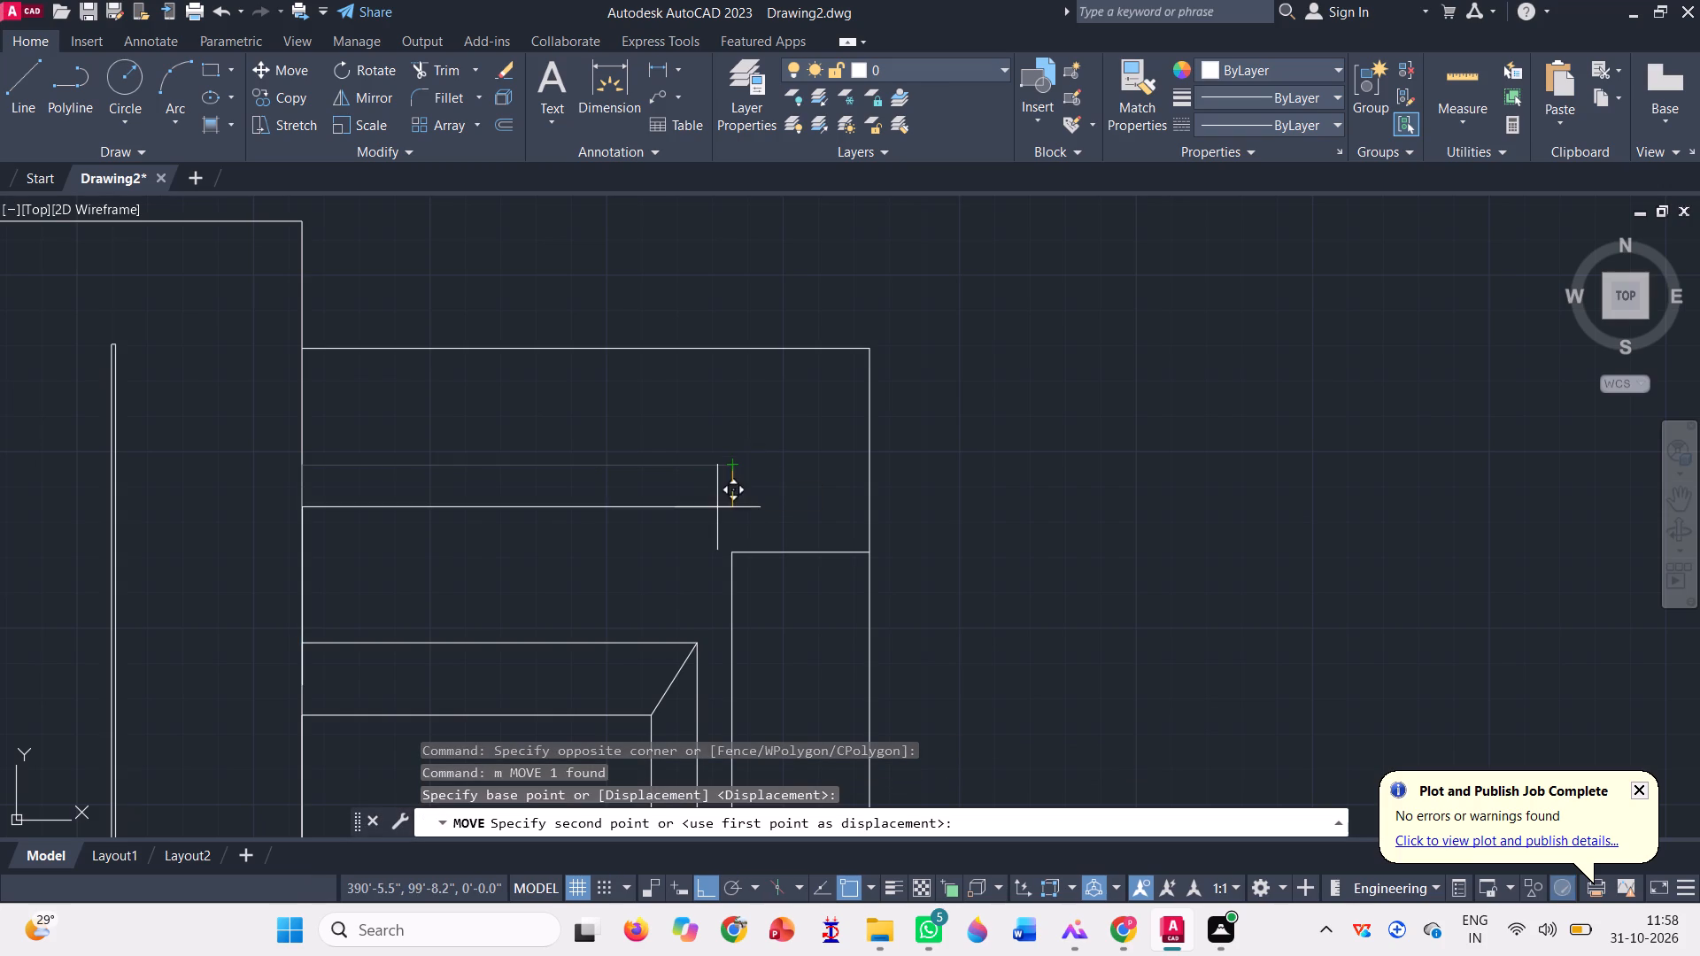
{"action": "left_click", "coordinate": [731, 551]}
{"action": "scroll", "coordinate": [647, 503], "scroll_direction": "down", "scroll_amount": 2}
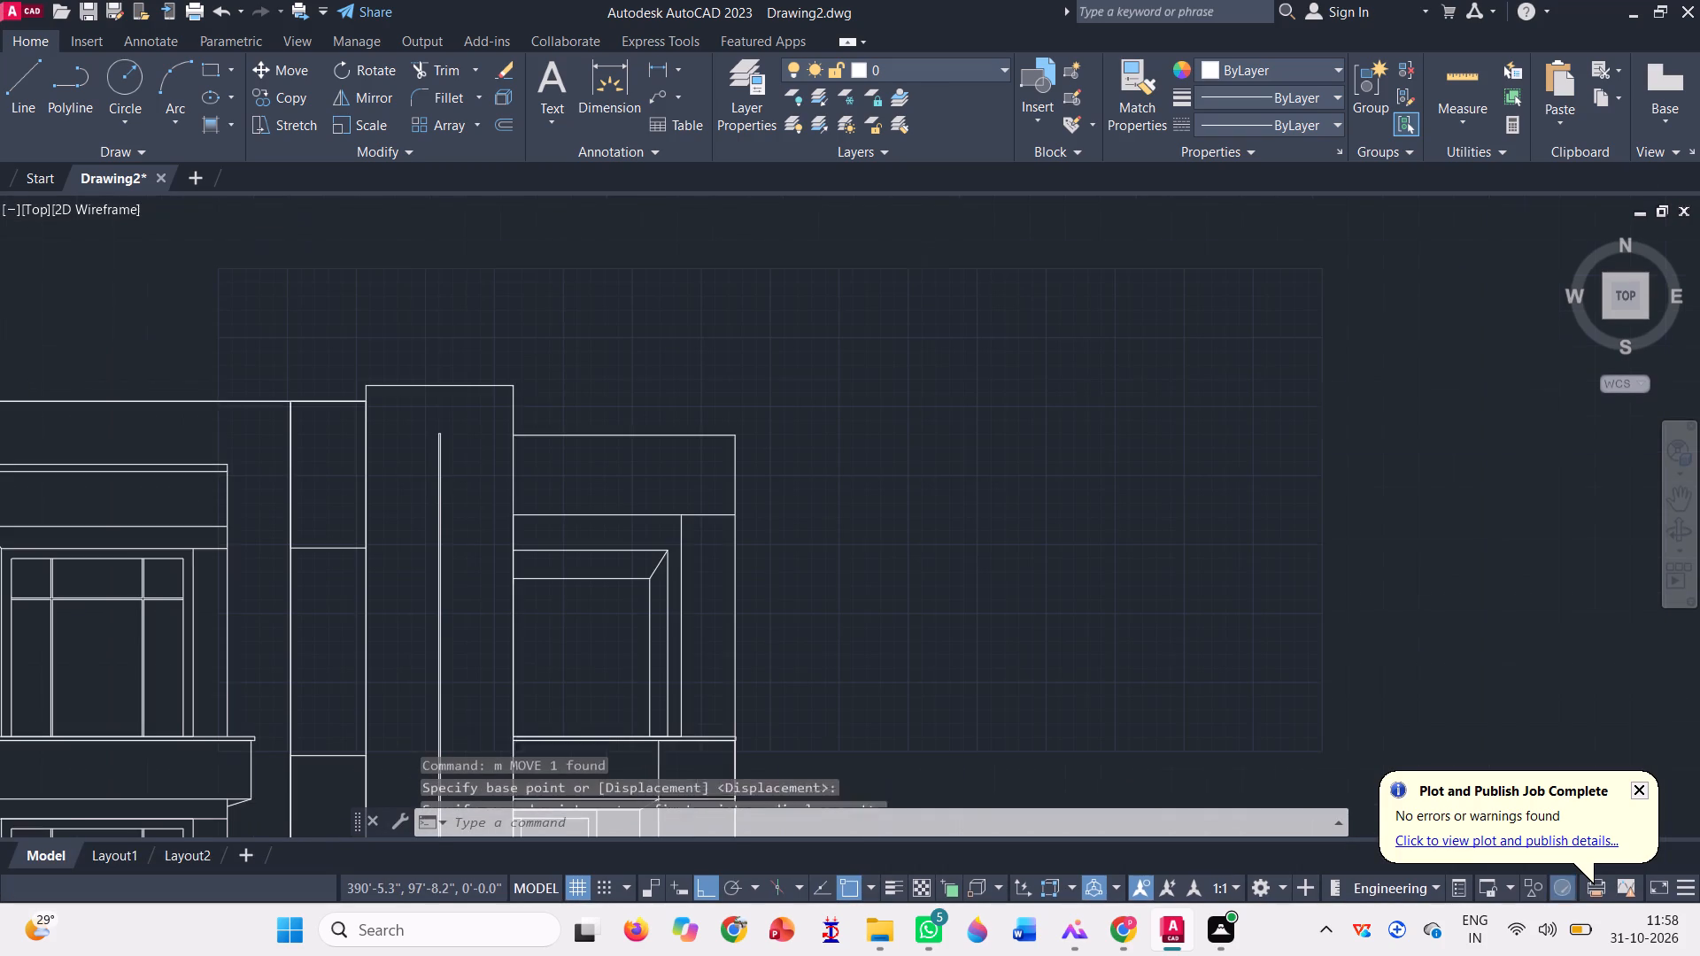
{"action": "key", "text": "Escape"}
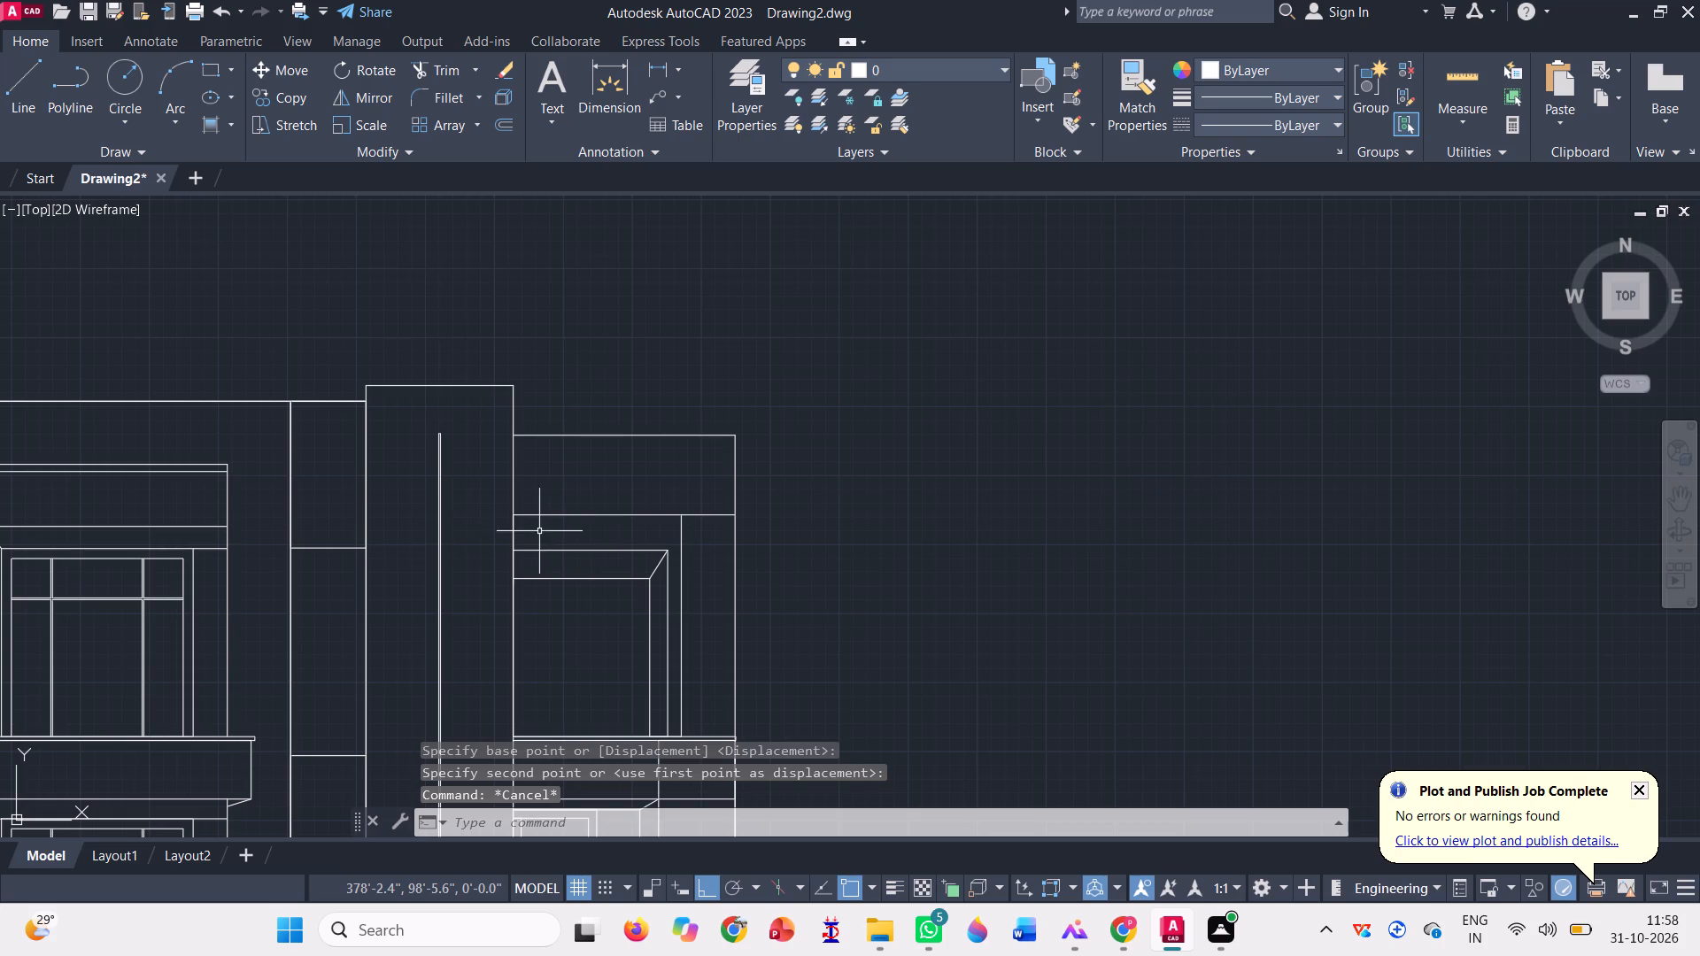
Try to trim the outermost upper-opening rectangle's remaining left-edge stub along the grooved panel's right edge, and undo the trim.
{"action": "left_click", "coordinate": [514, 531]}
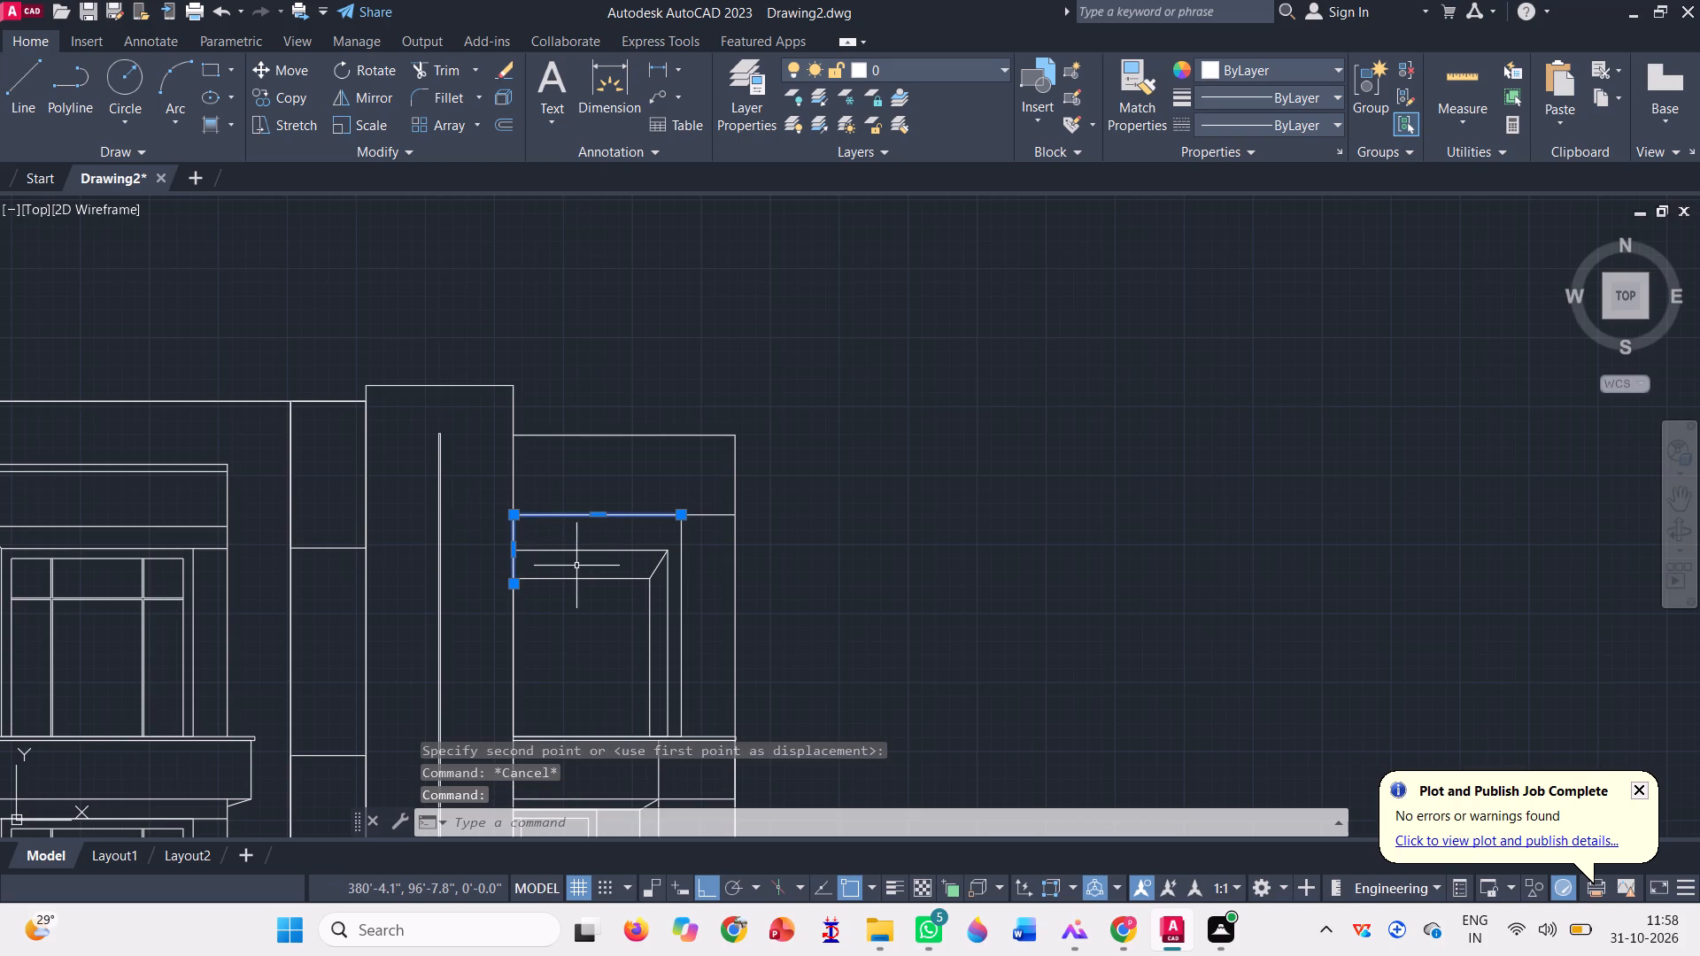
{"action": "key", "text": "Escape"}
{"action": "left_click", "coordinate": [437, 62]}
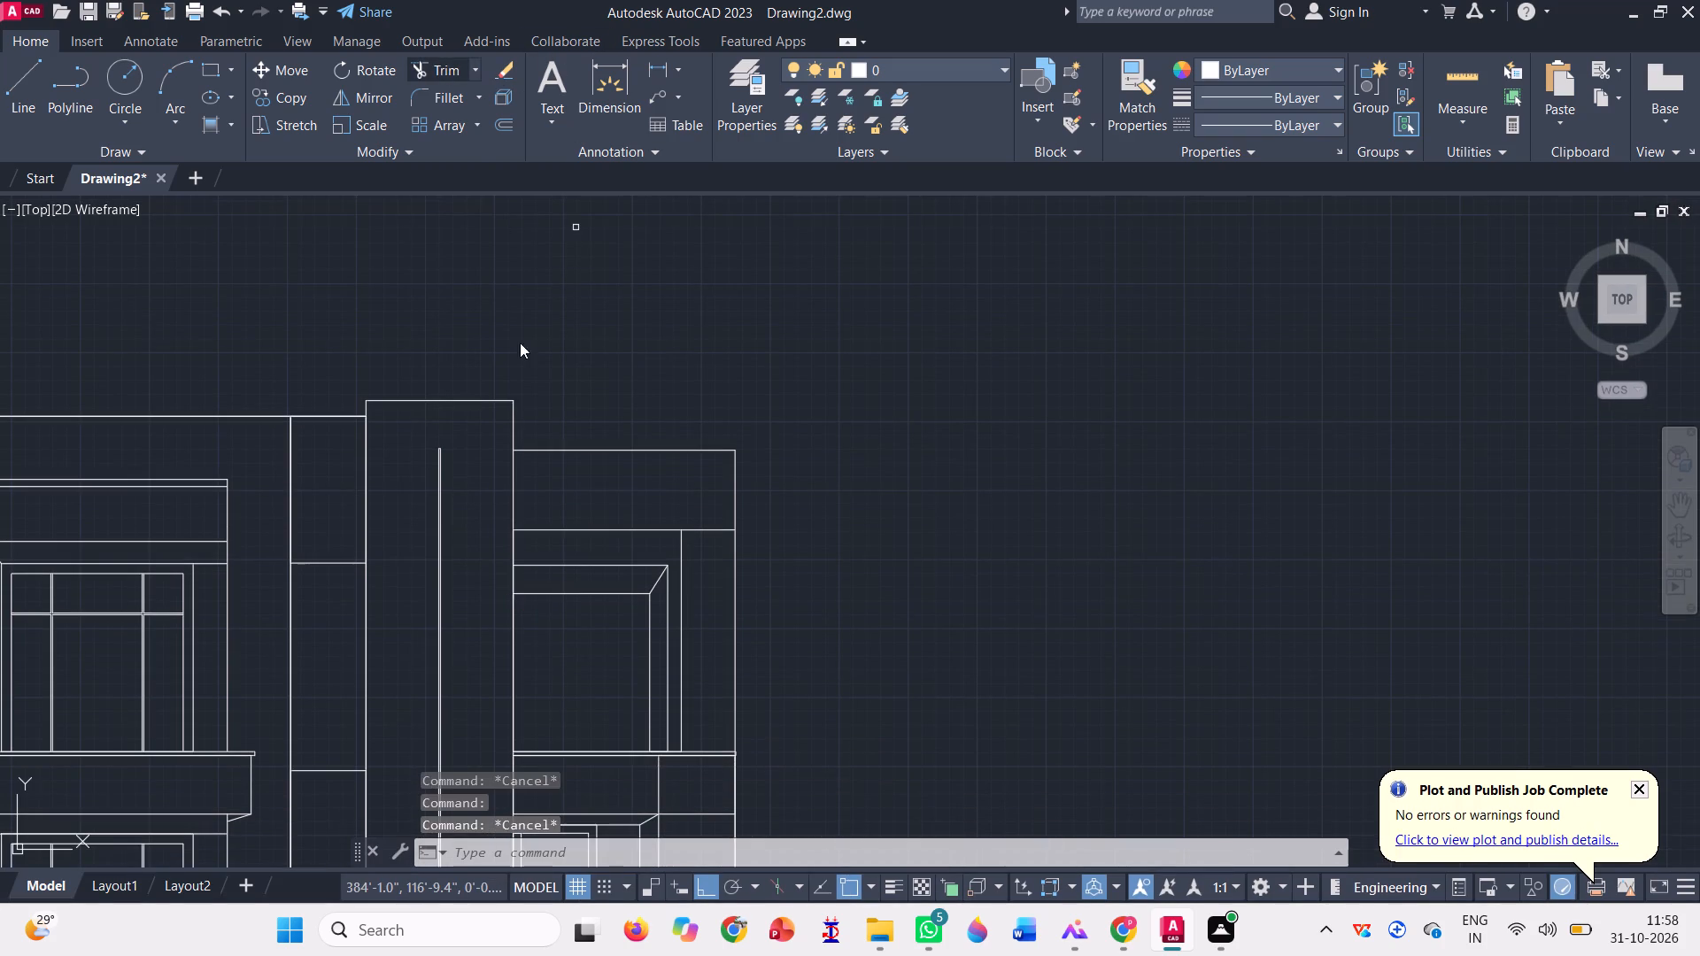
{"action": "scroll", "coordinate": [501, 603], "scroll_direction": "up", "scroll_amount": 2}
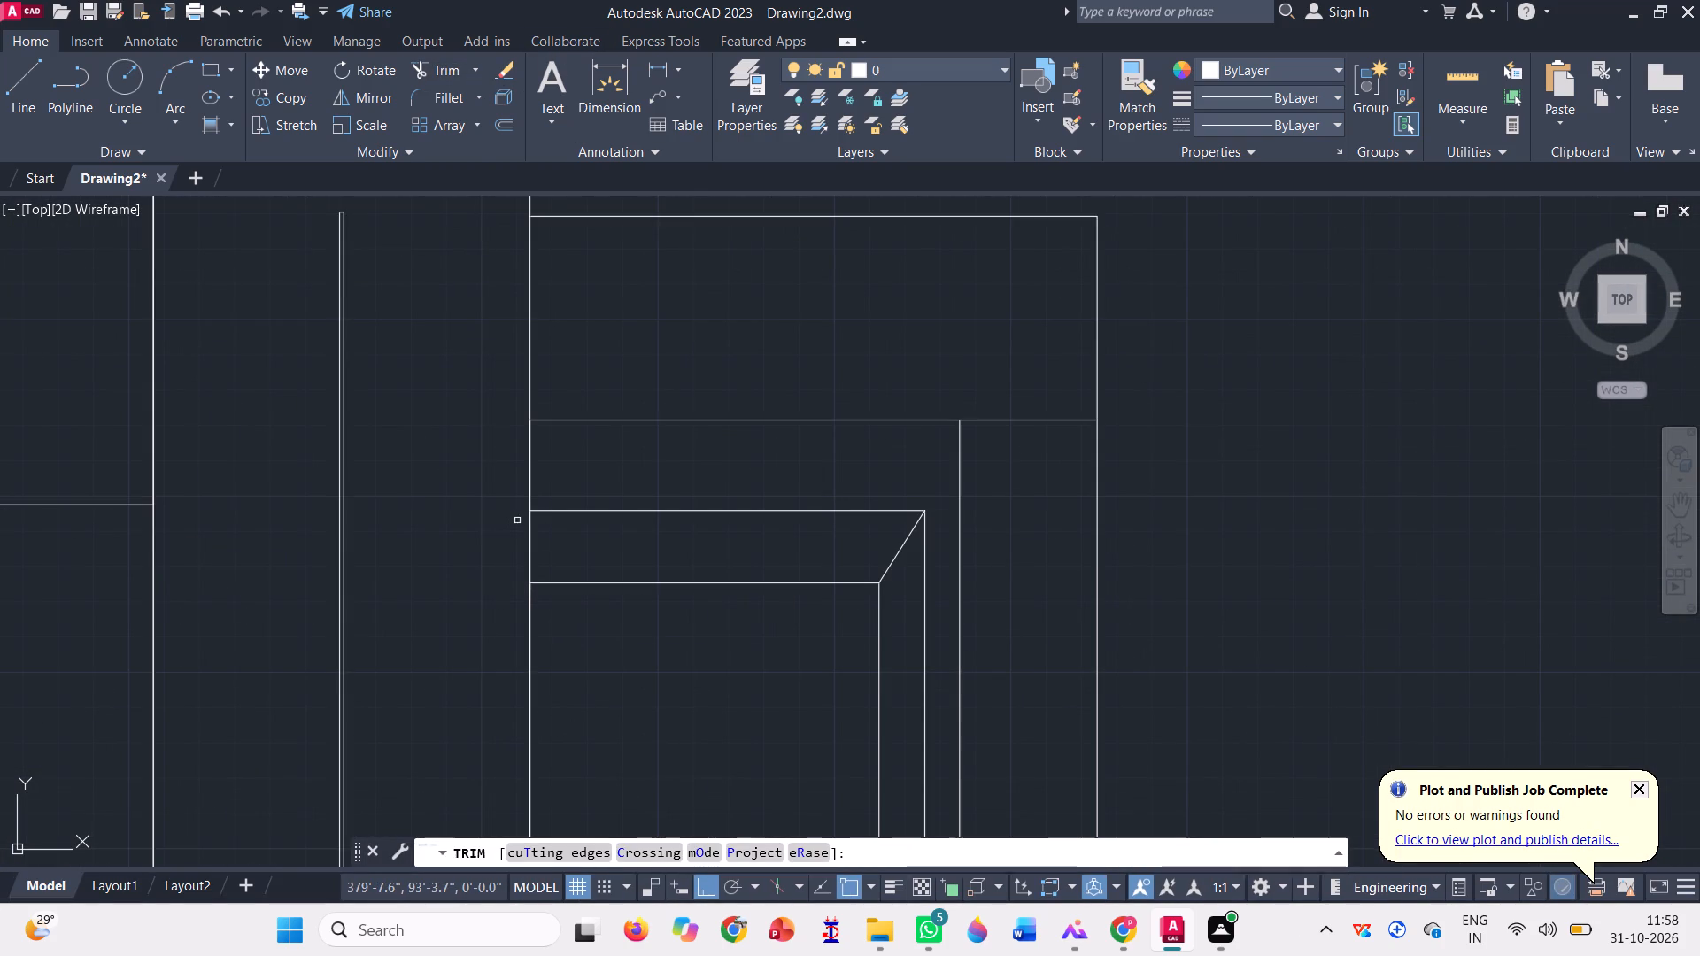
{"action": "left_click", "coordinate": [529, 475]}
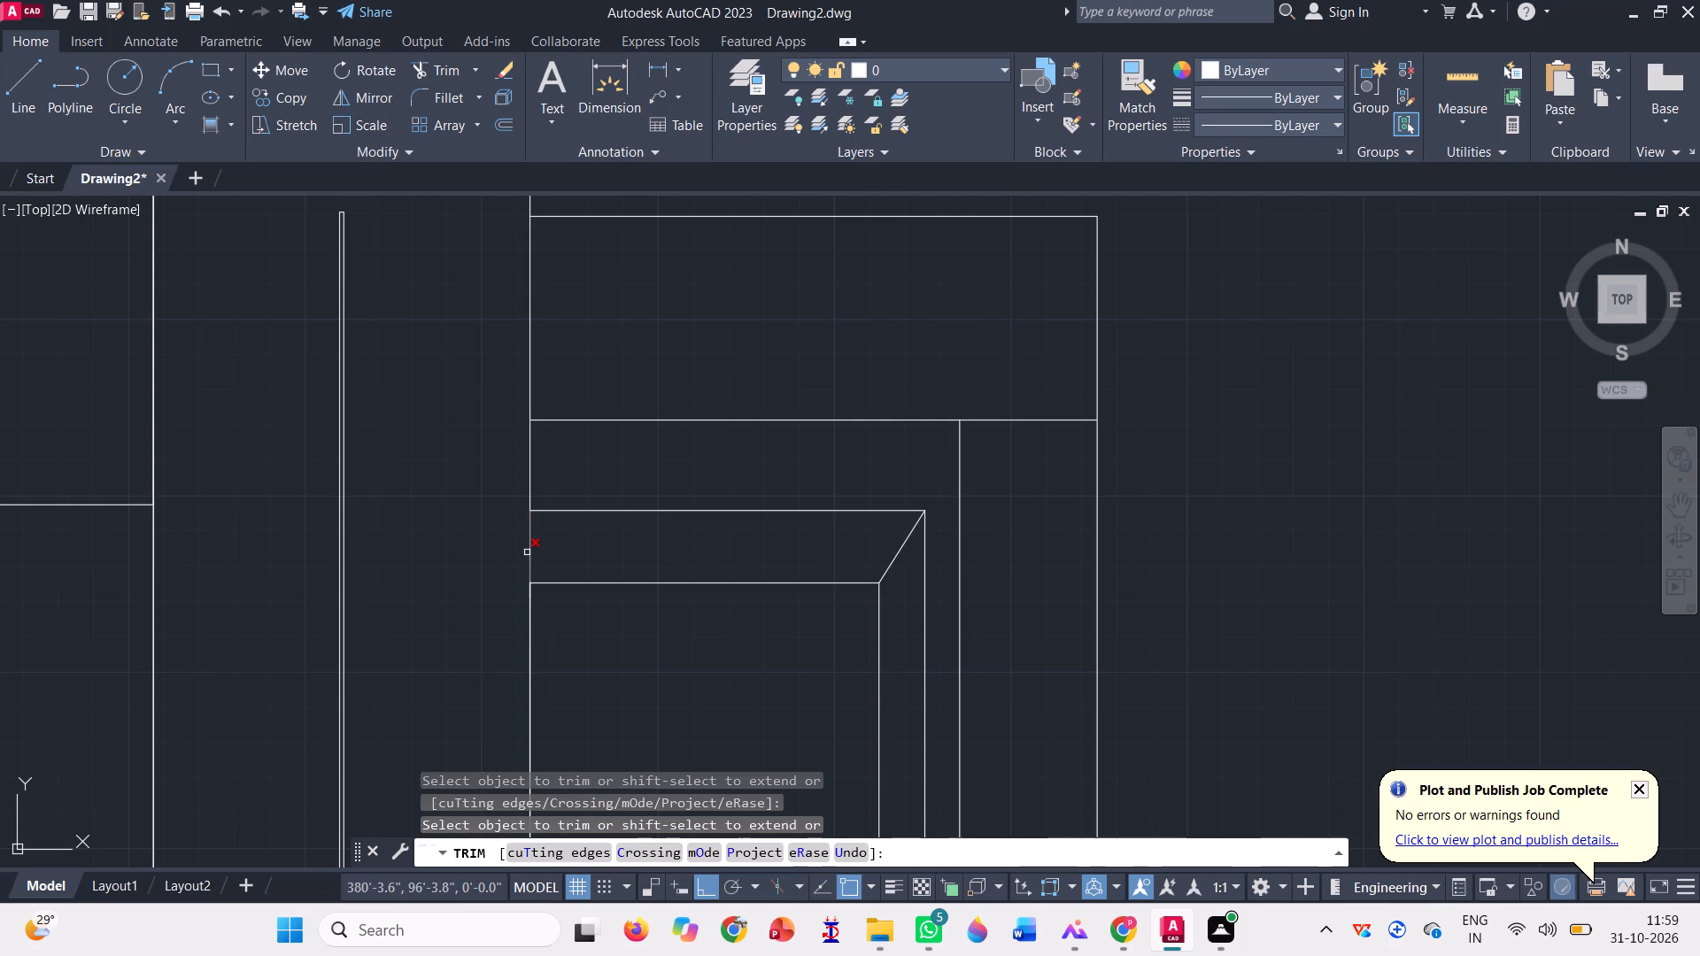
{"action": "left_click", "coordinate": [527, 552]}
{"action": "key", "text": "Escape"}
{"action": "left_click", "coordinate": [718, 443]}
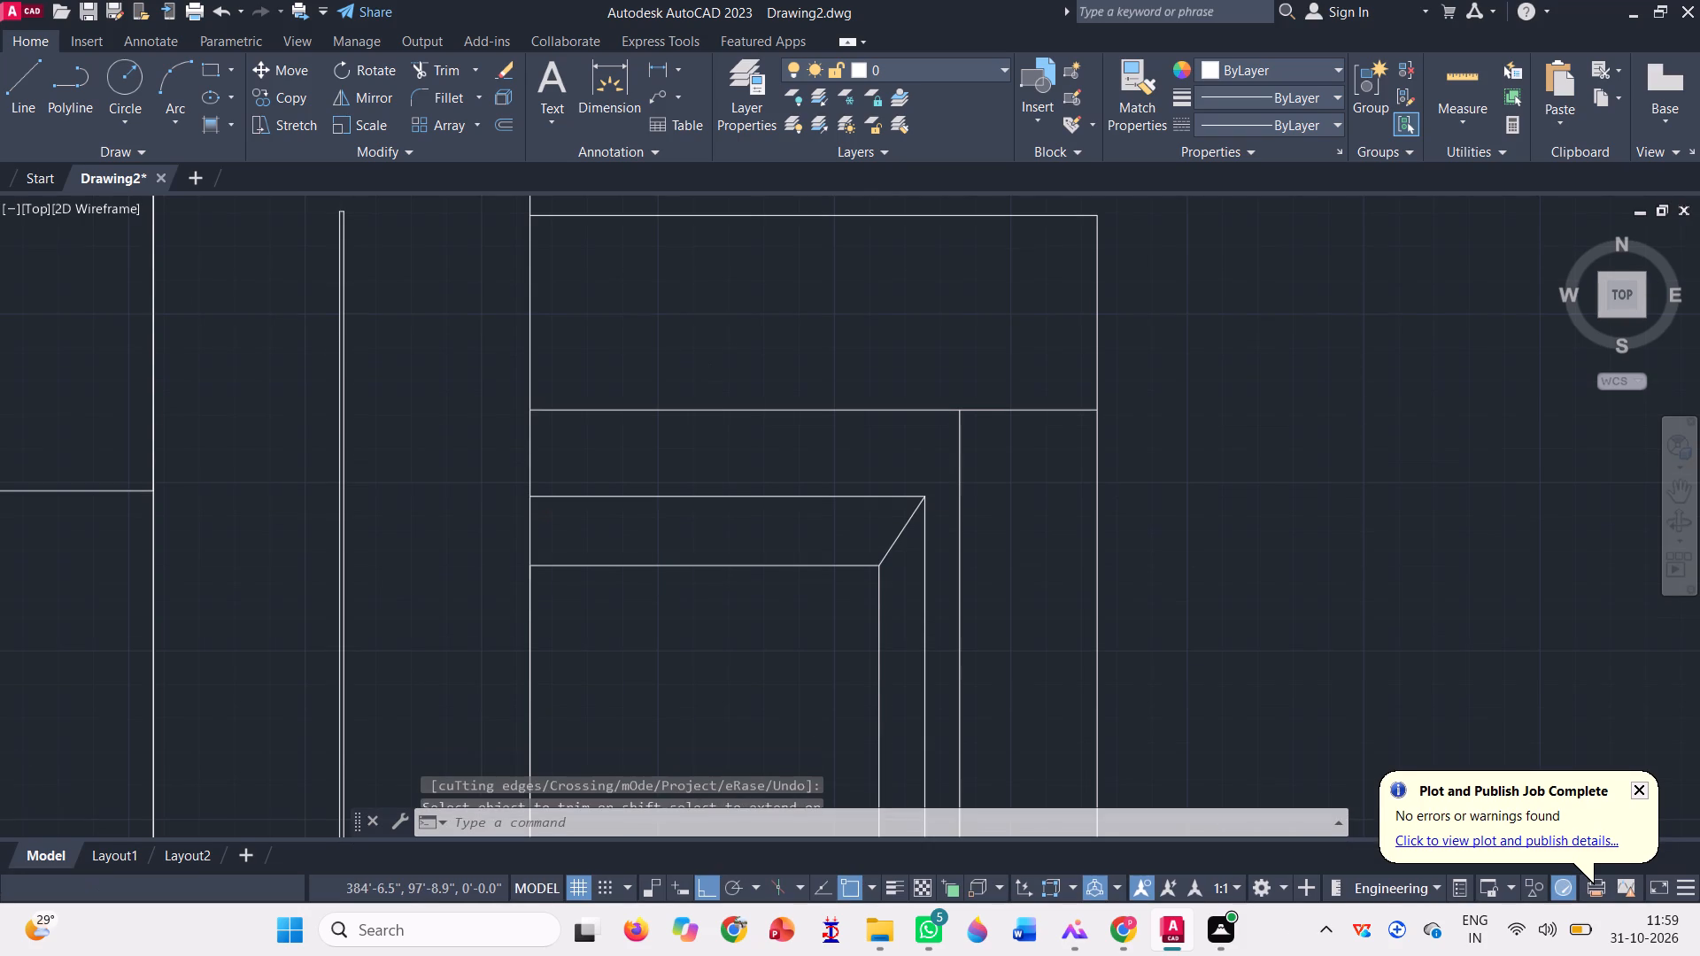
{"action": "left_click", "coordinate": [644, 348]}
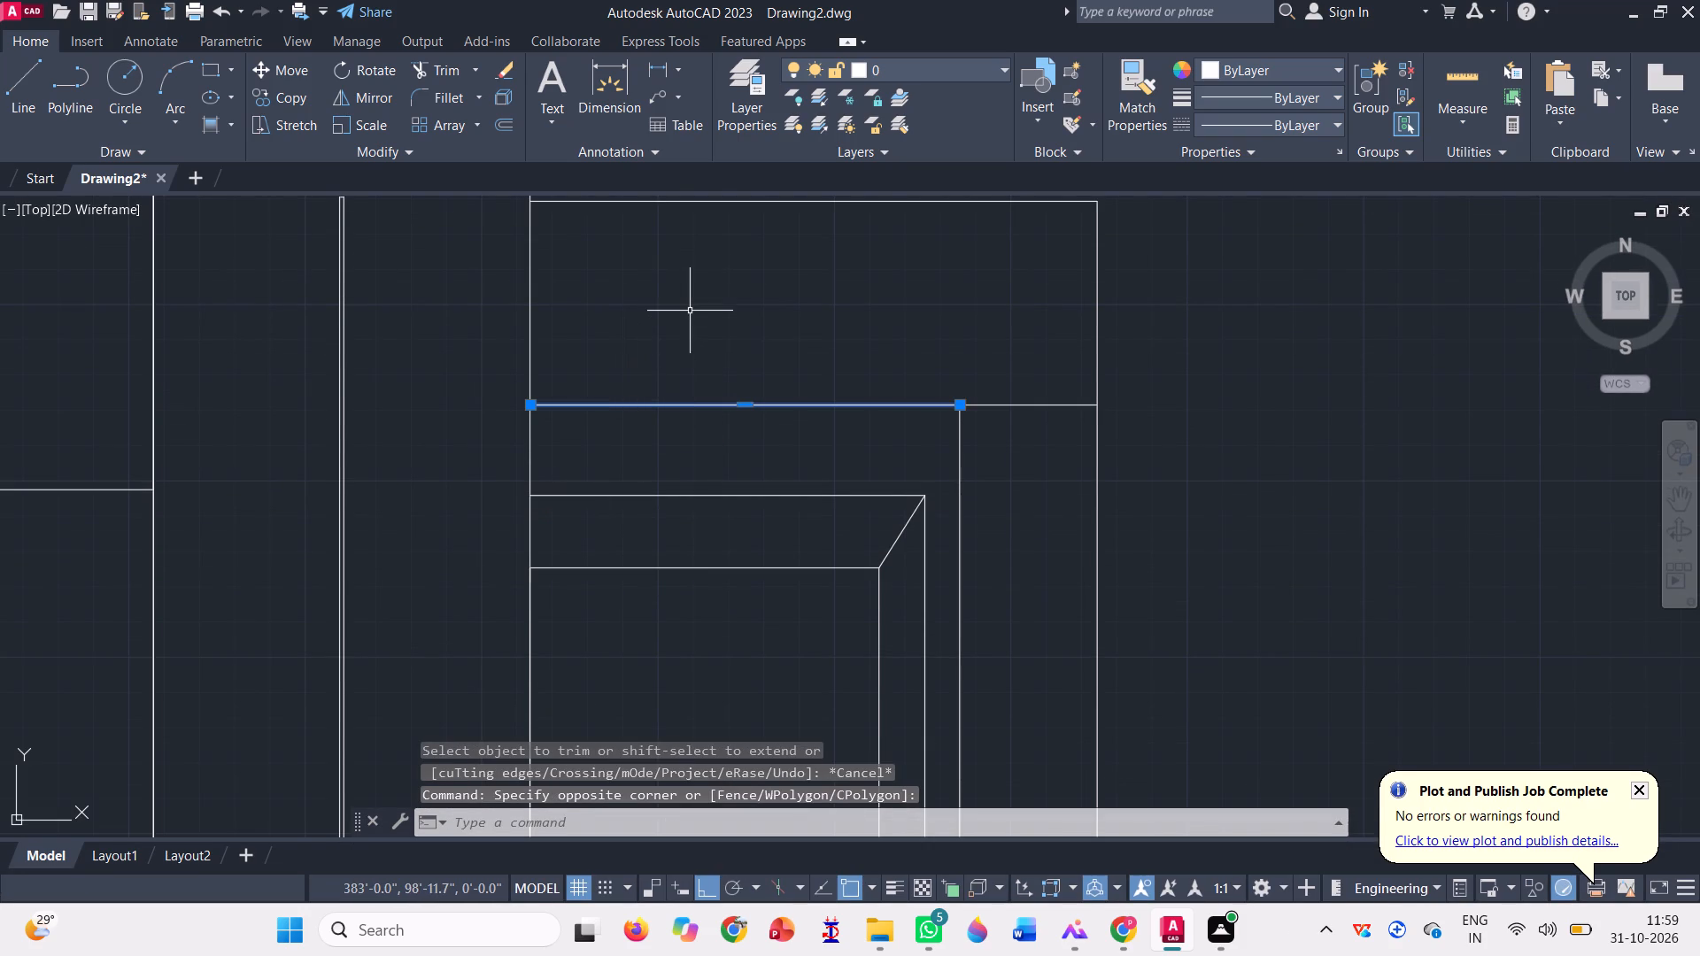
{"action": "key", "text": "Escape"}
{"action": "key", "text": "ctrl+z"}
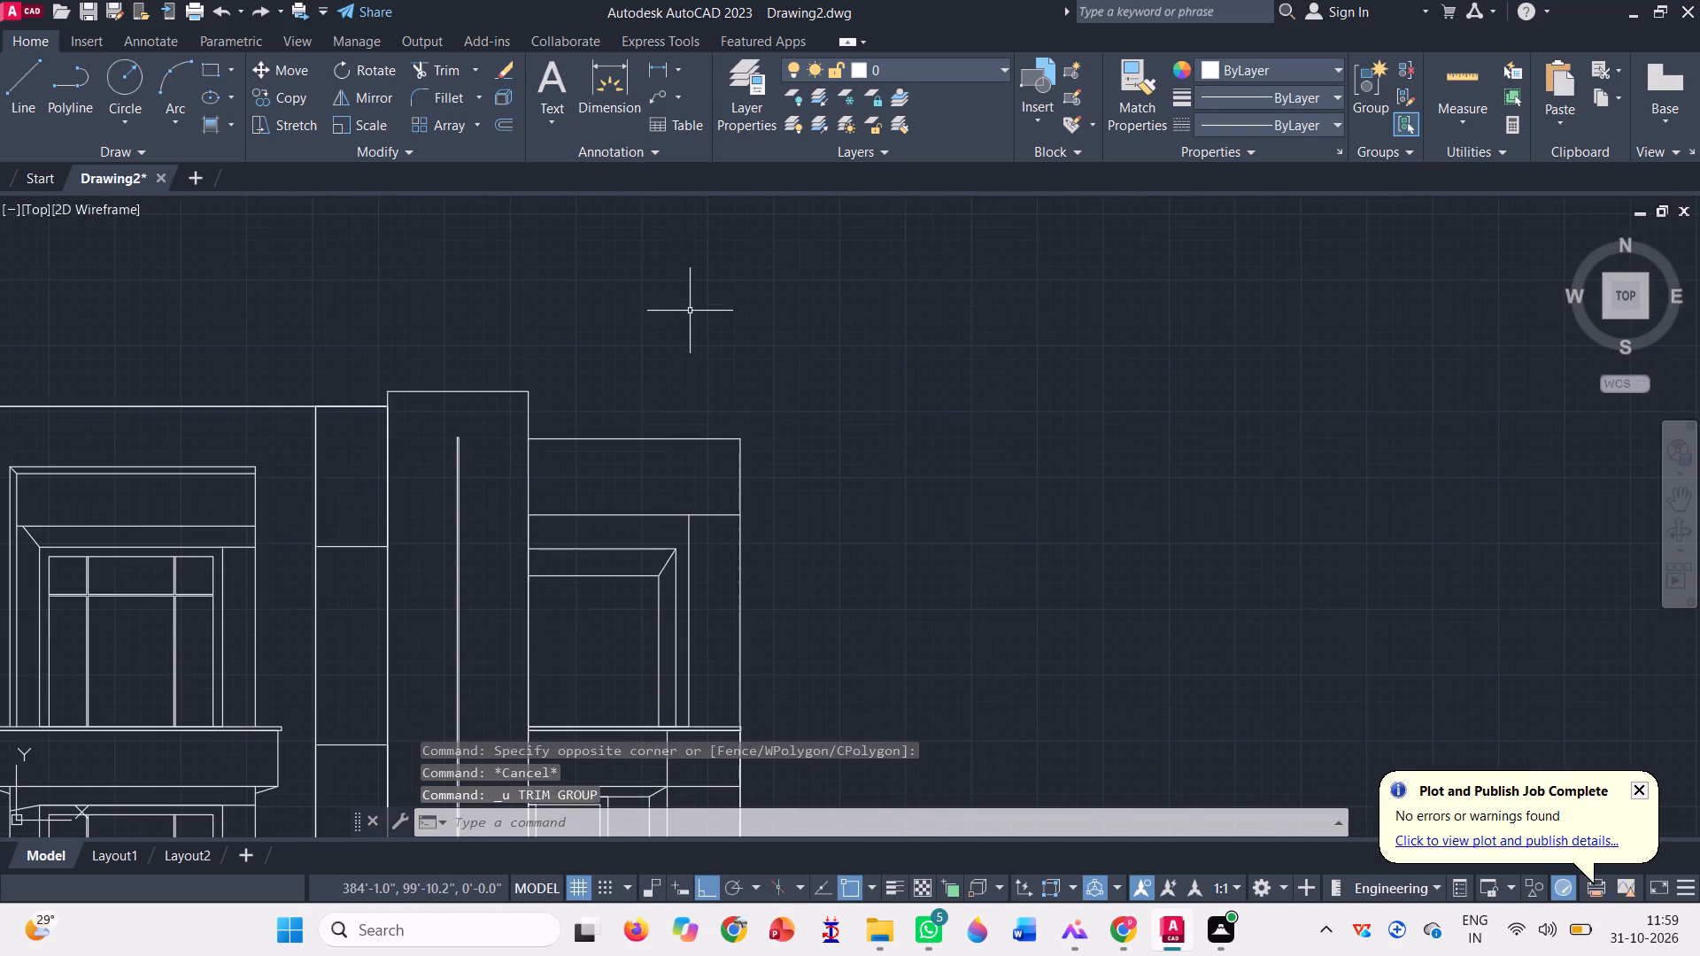
Erase the outermost upper-opening rectangle's detached top line together with its left-edge stub.
{"action": "left_click", "coordinate": [626, 528]}
{"action": "left_click", "coordinate": [618, 505]}
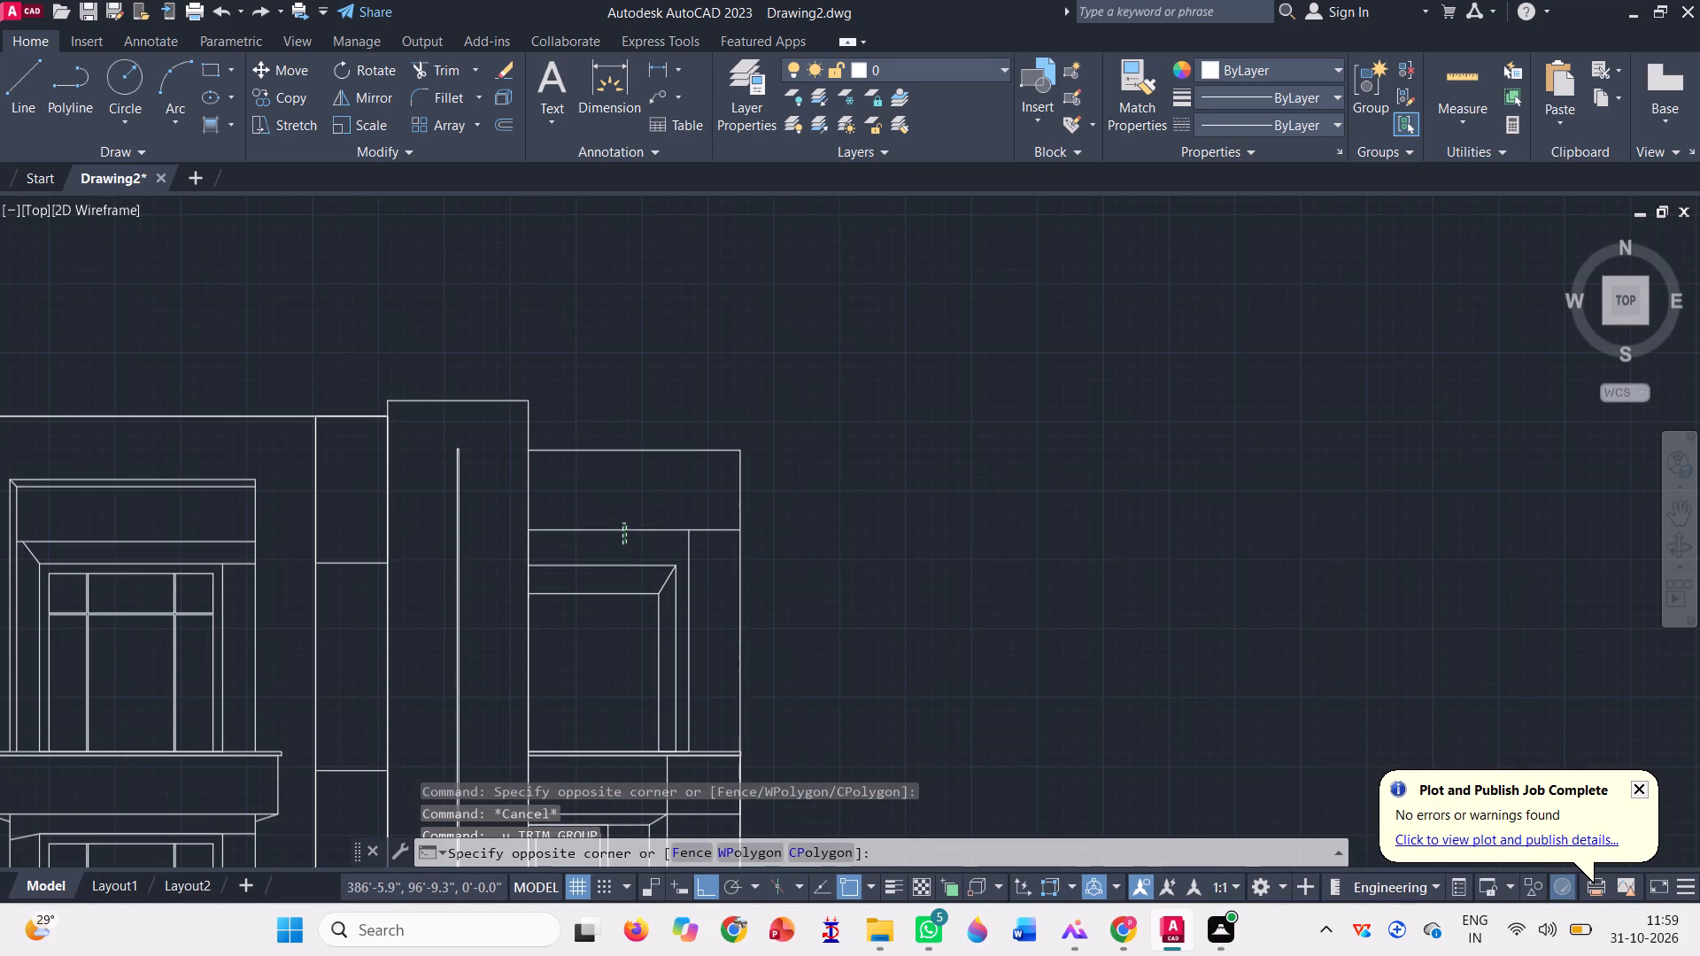
{"action": "key", "text": "Delete"}
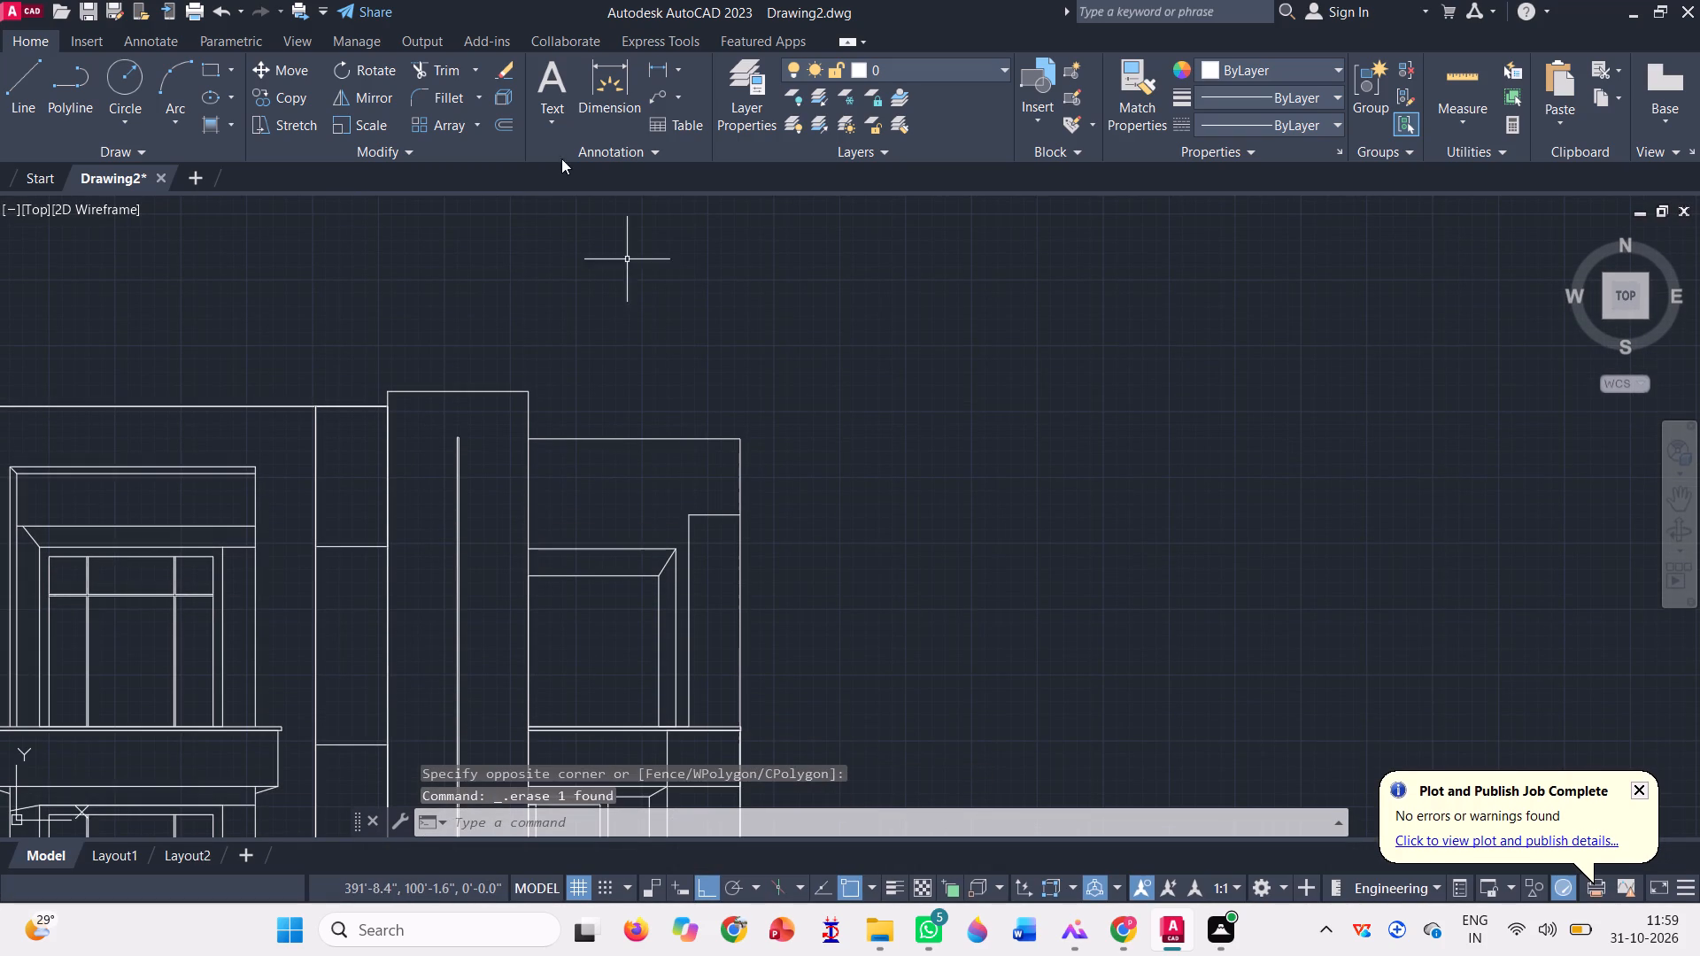
Extend the short horizontal line beside the upper opening across to the grooved panel's right edge.
{"action": "left_click", "coordinate": [478, 62]}
{"action": "left_click", "coordinate": [452, 142]}
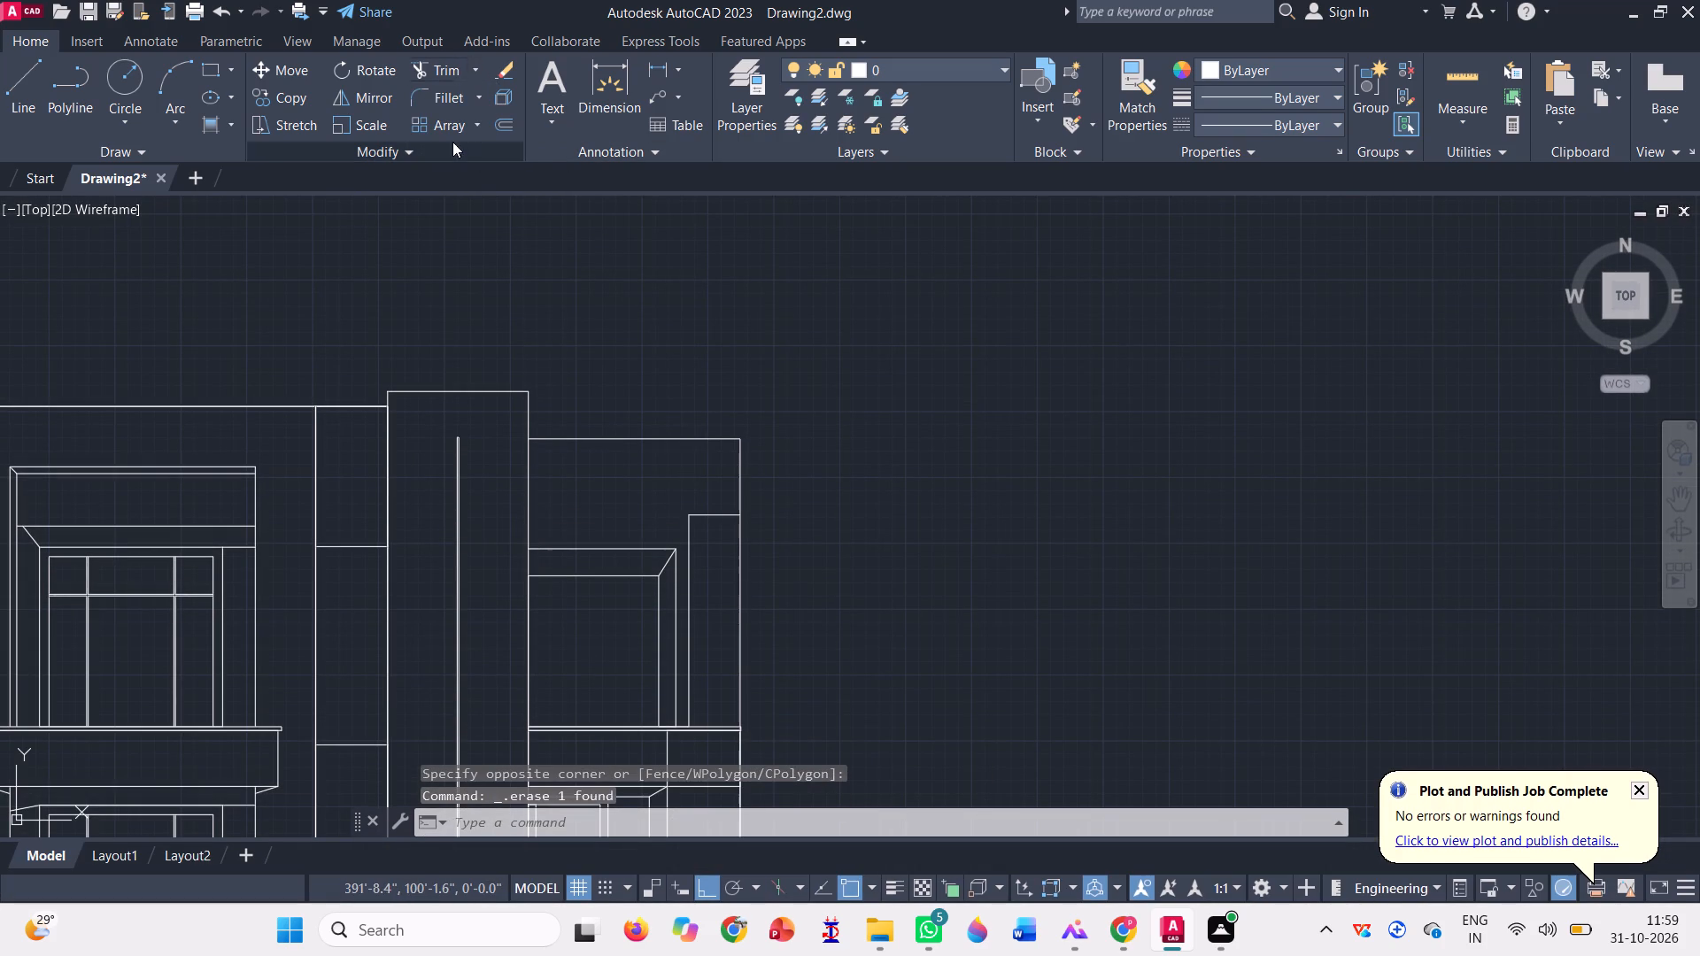
{"action": "left_click", "coordinate": [697, 514]}
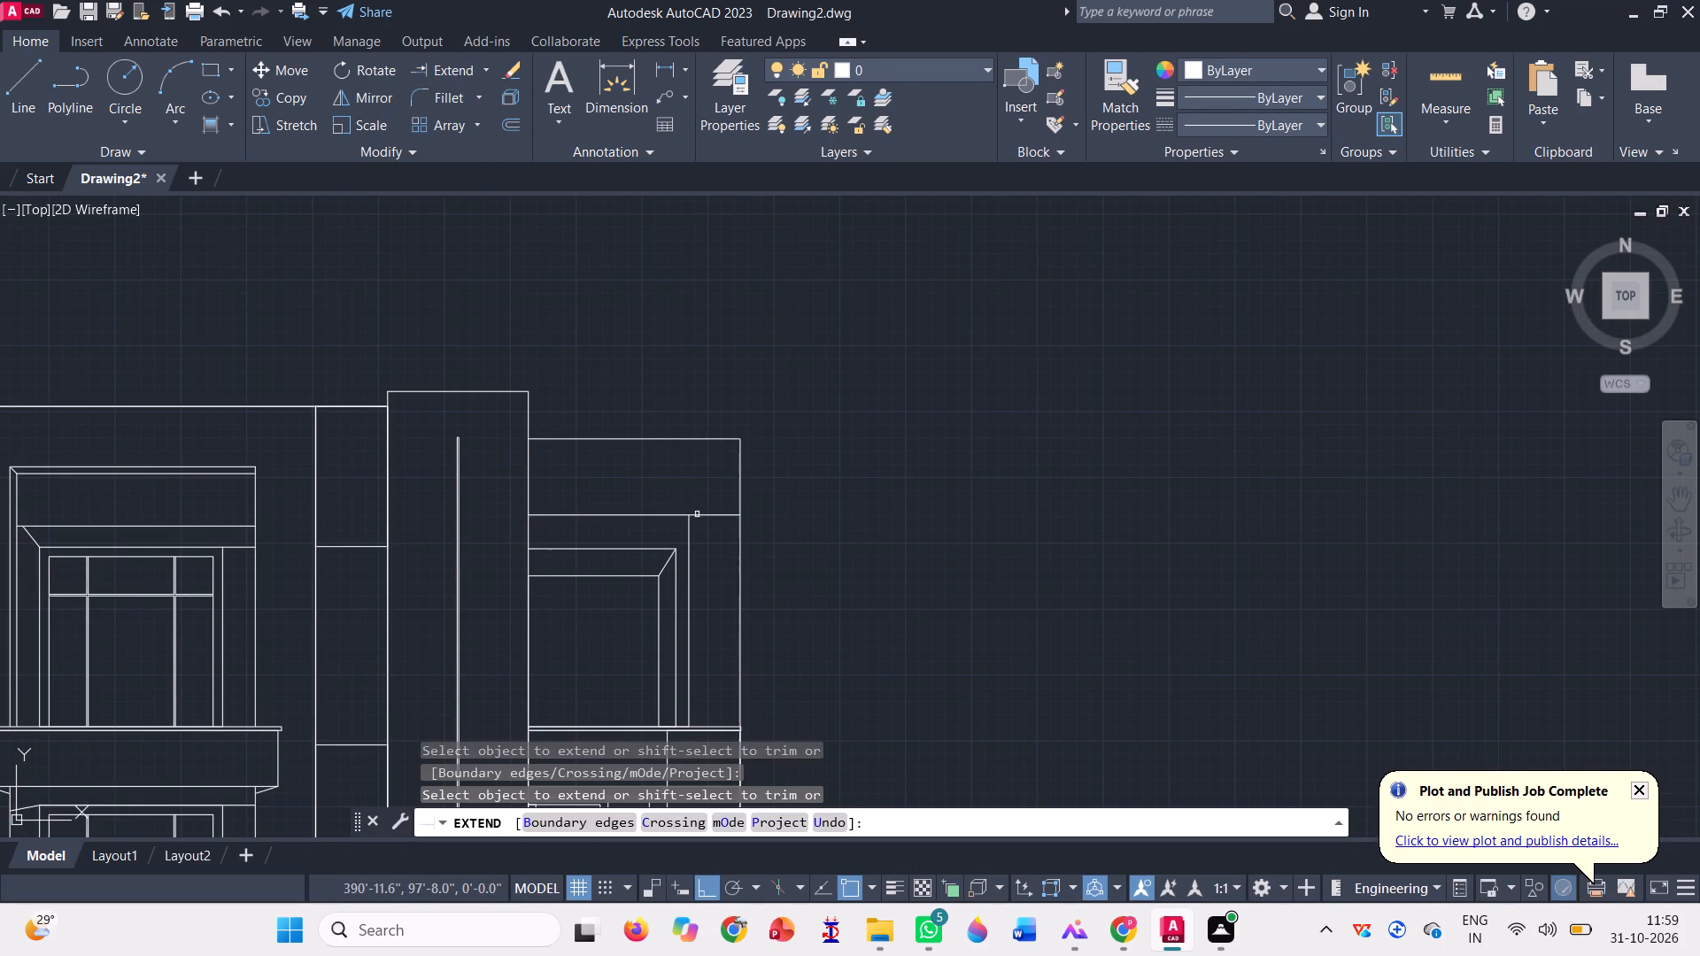
{"action": "key", "text": "Escape"}
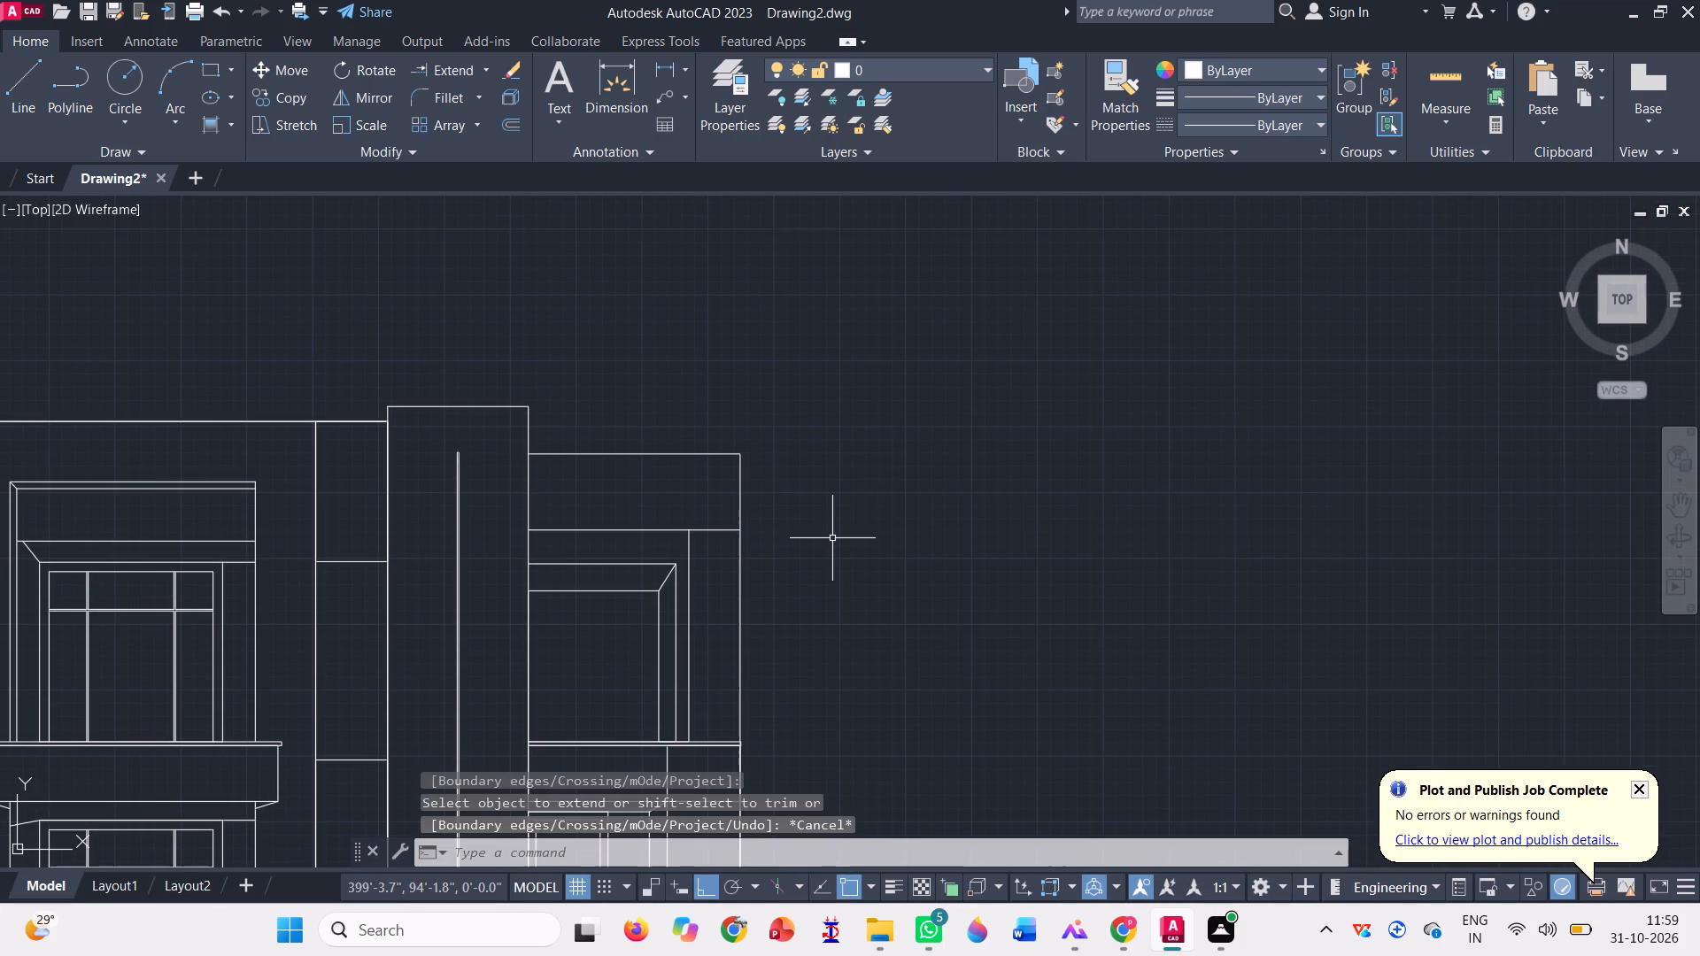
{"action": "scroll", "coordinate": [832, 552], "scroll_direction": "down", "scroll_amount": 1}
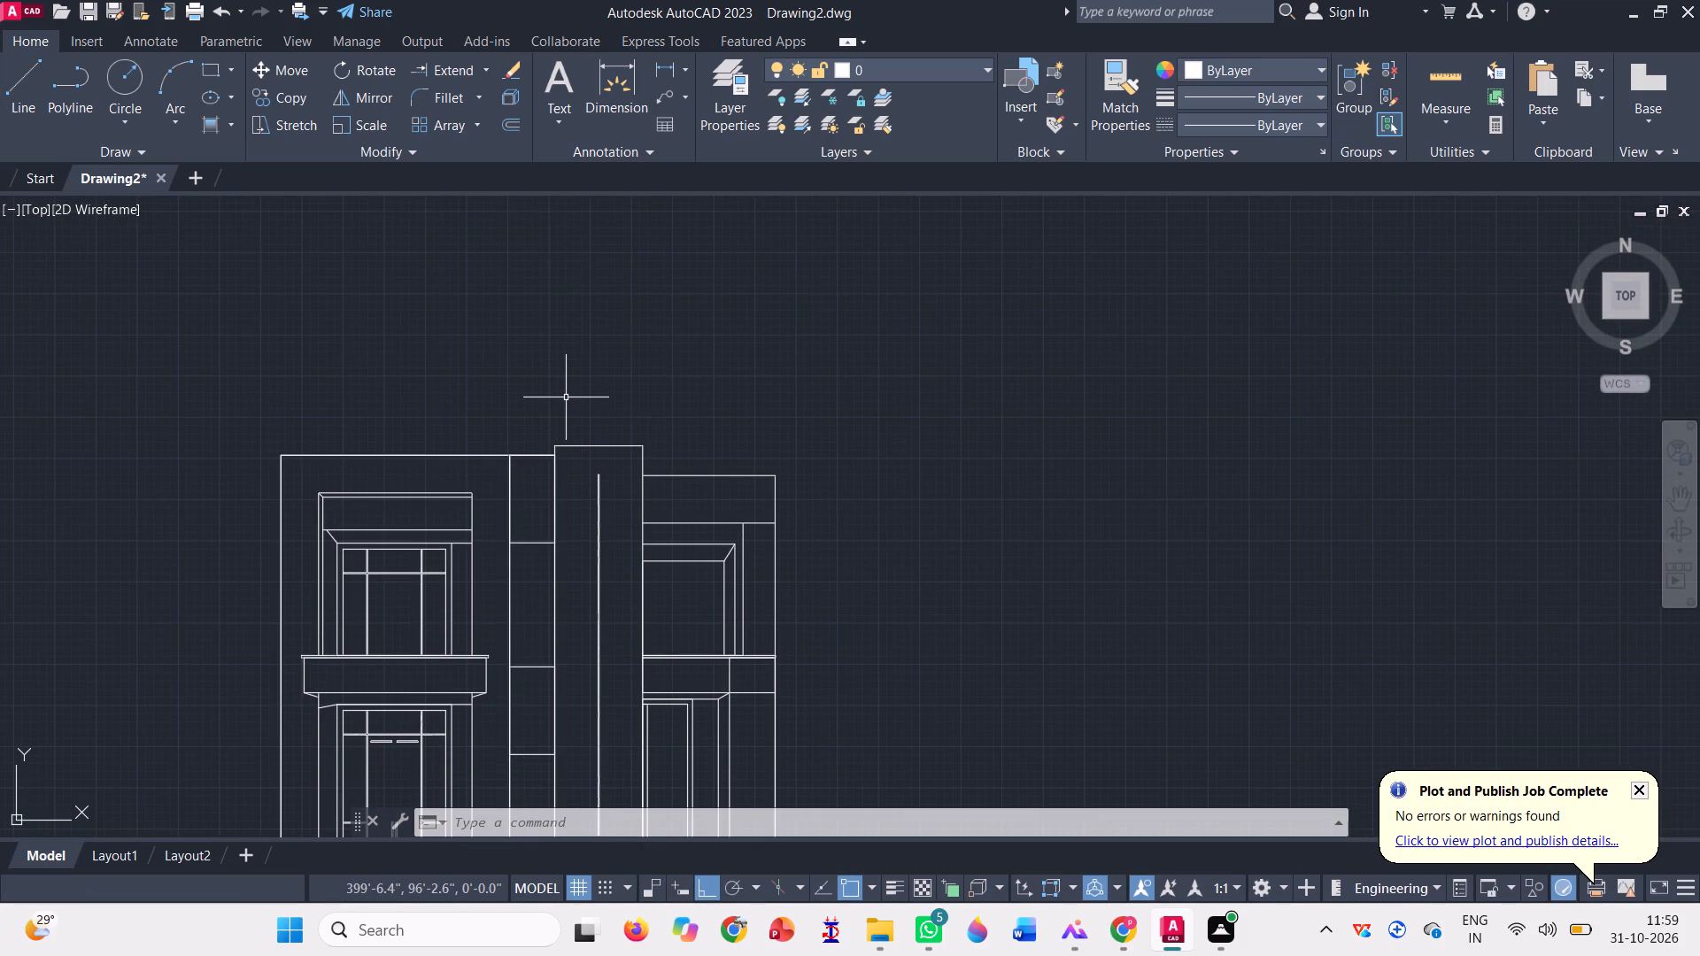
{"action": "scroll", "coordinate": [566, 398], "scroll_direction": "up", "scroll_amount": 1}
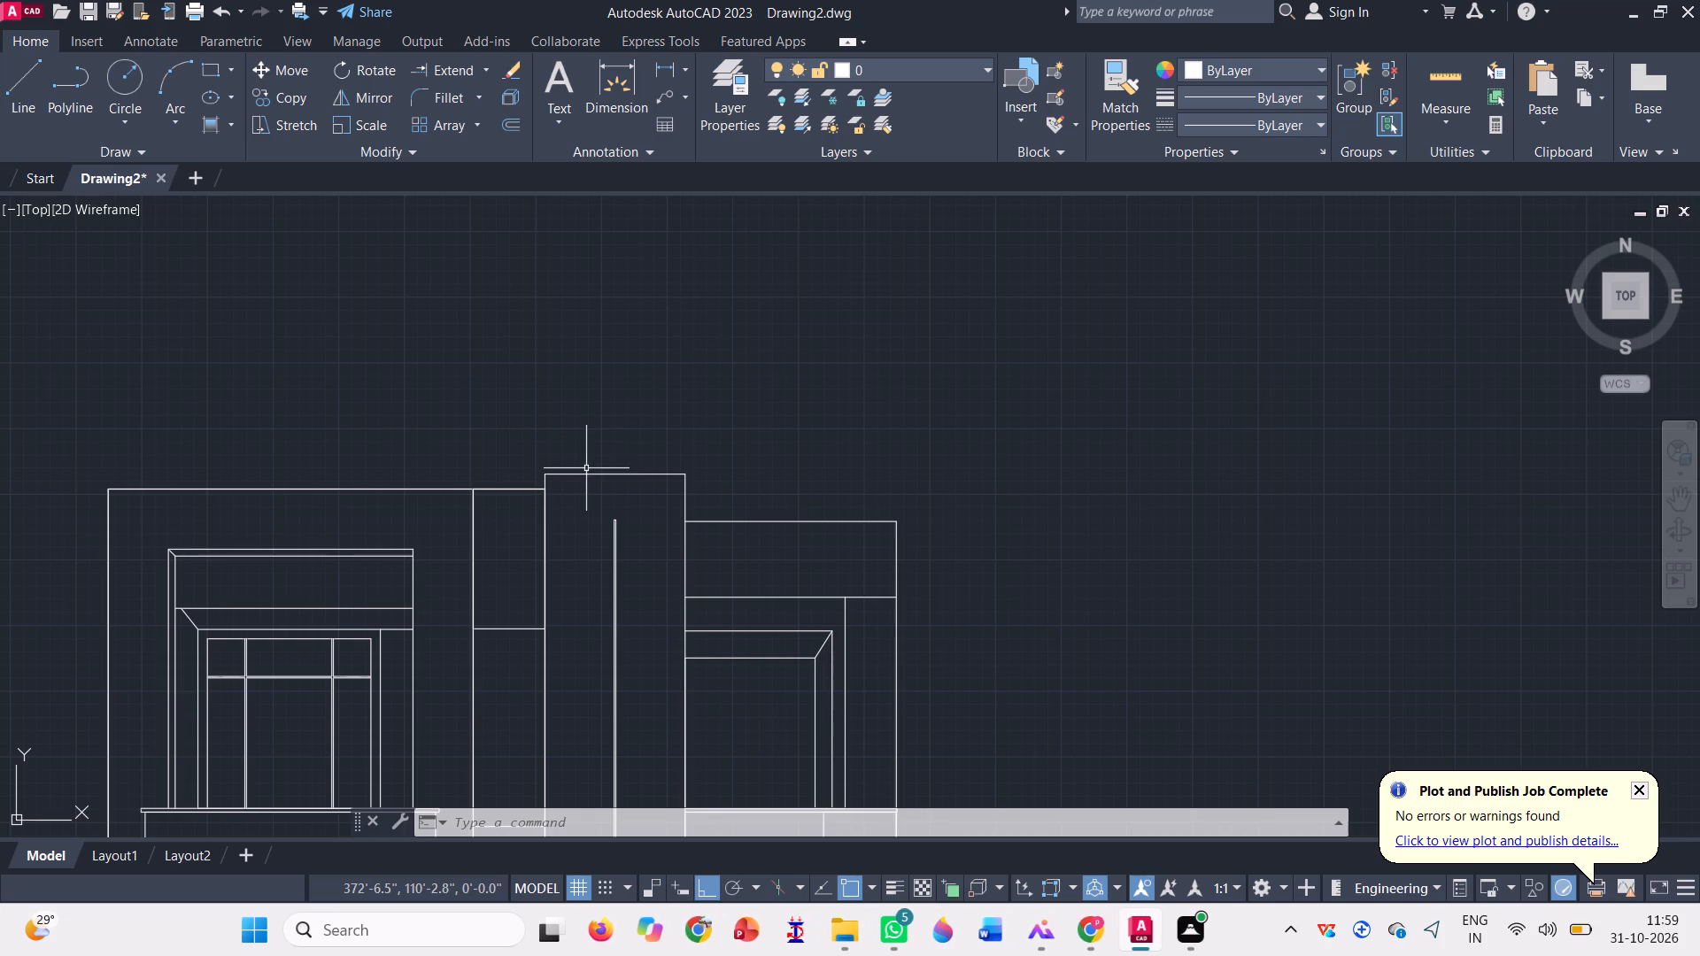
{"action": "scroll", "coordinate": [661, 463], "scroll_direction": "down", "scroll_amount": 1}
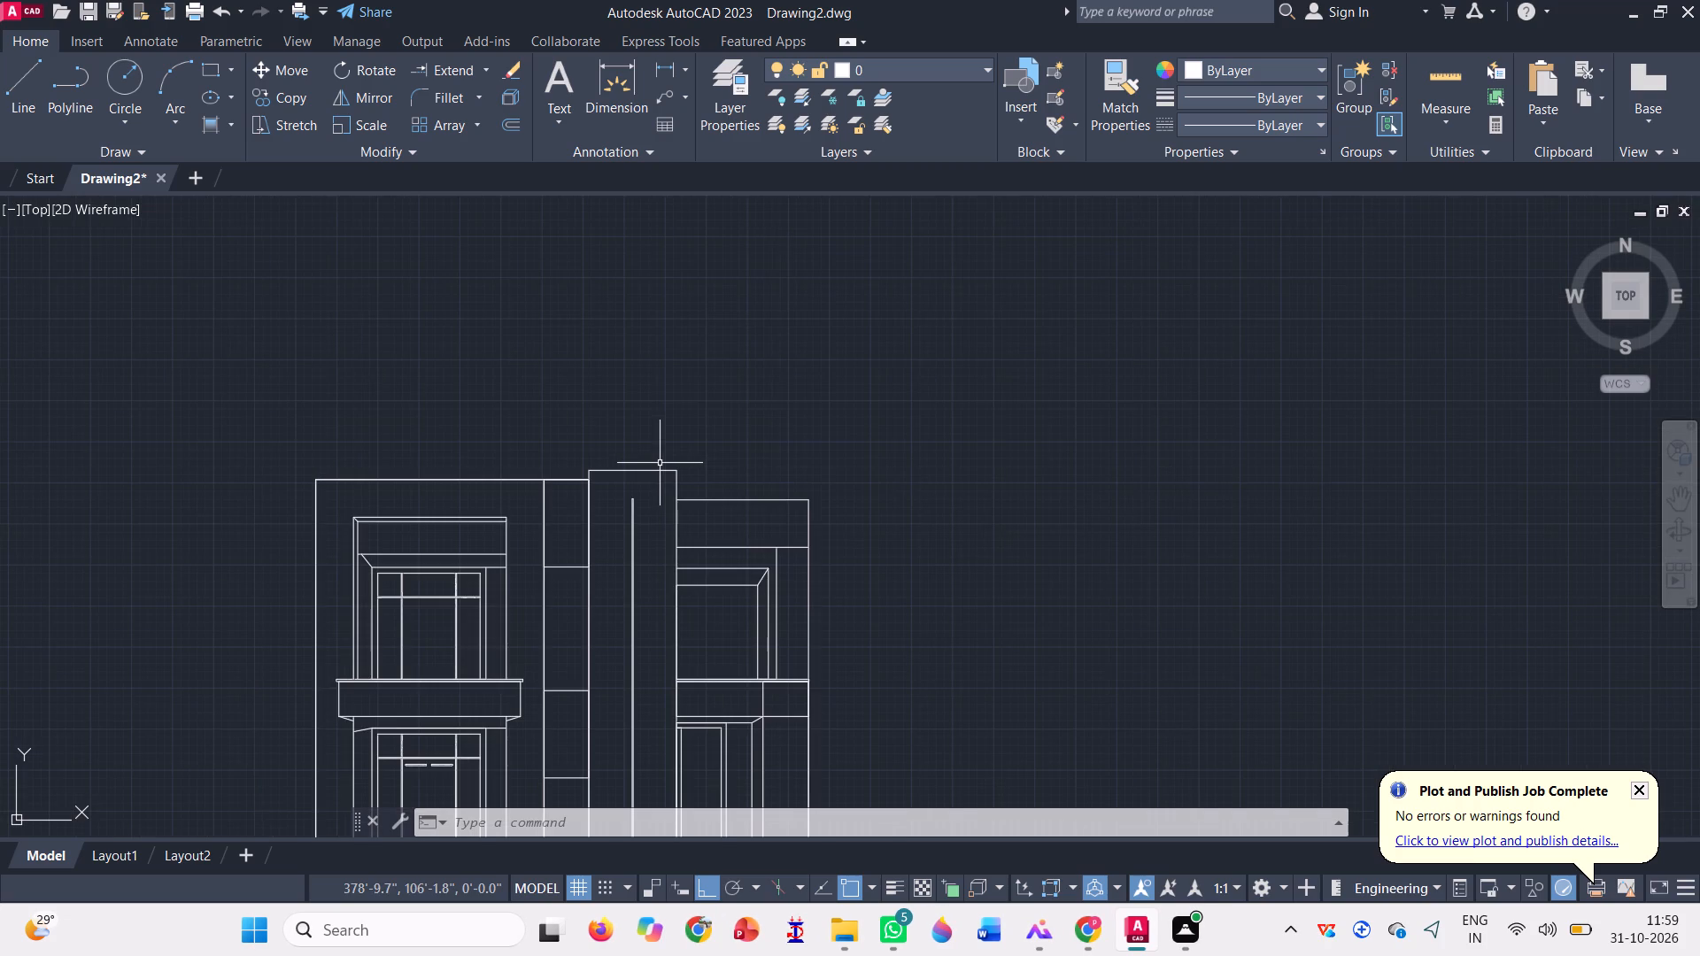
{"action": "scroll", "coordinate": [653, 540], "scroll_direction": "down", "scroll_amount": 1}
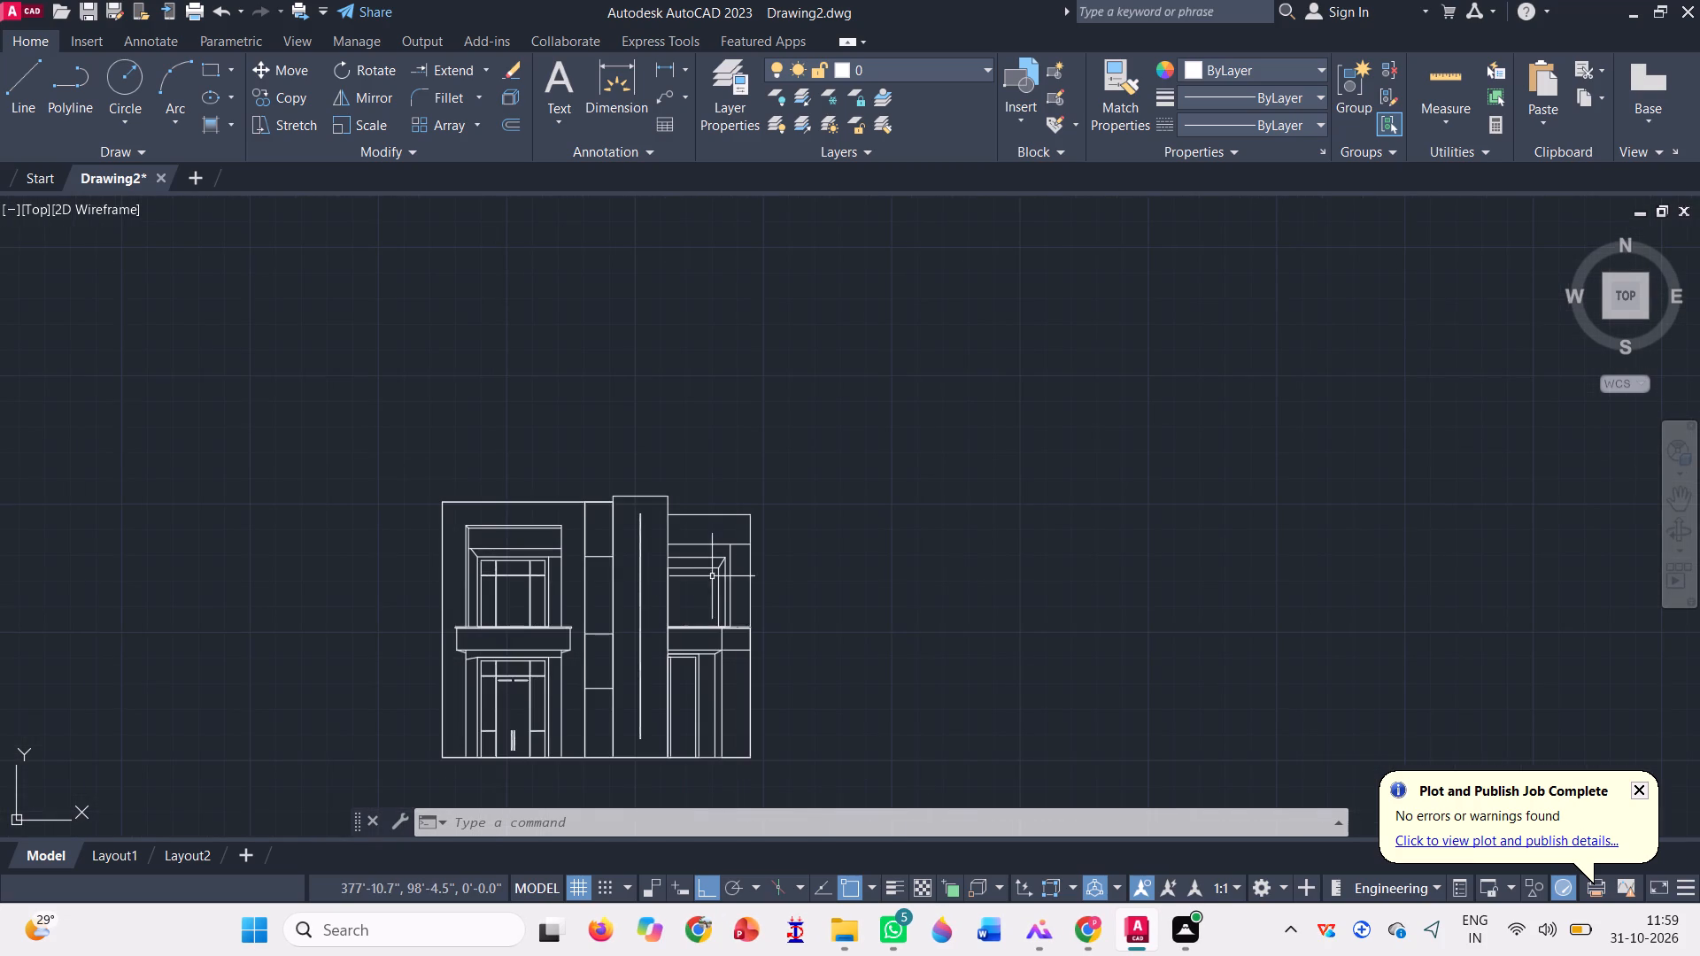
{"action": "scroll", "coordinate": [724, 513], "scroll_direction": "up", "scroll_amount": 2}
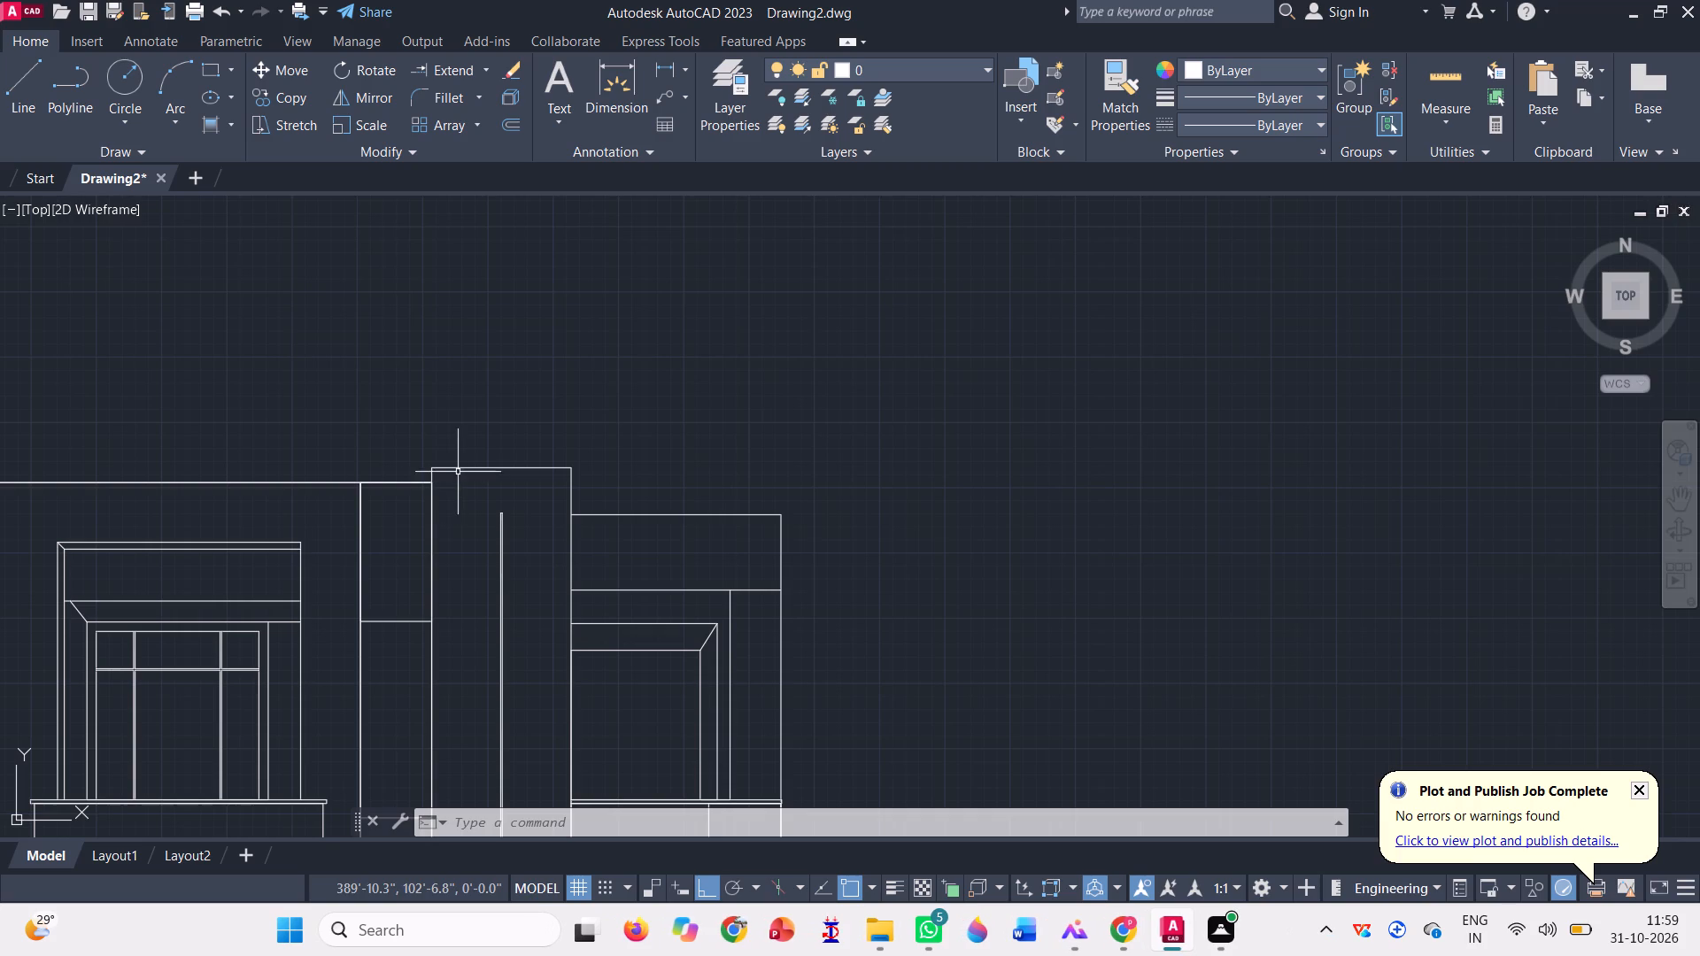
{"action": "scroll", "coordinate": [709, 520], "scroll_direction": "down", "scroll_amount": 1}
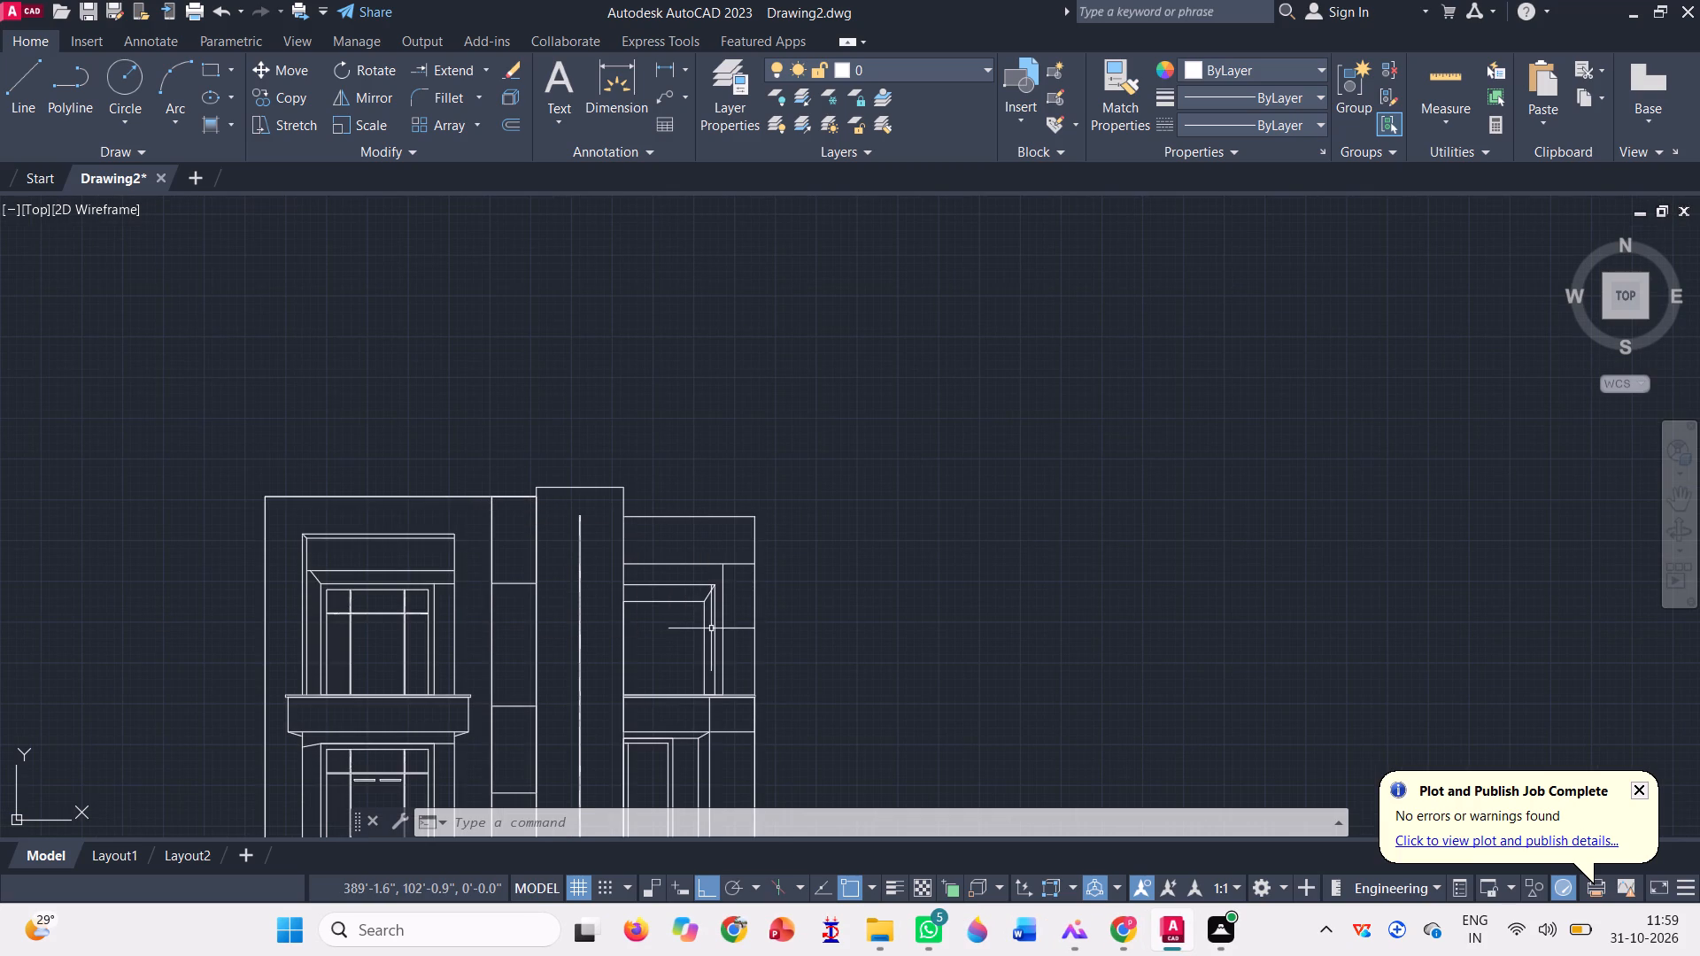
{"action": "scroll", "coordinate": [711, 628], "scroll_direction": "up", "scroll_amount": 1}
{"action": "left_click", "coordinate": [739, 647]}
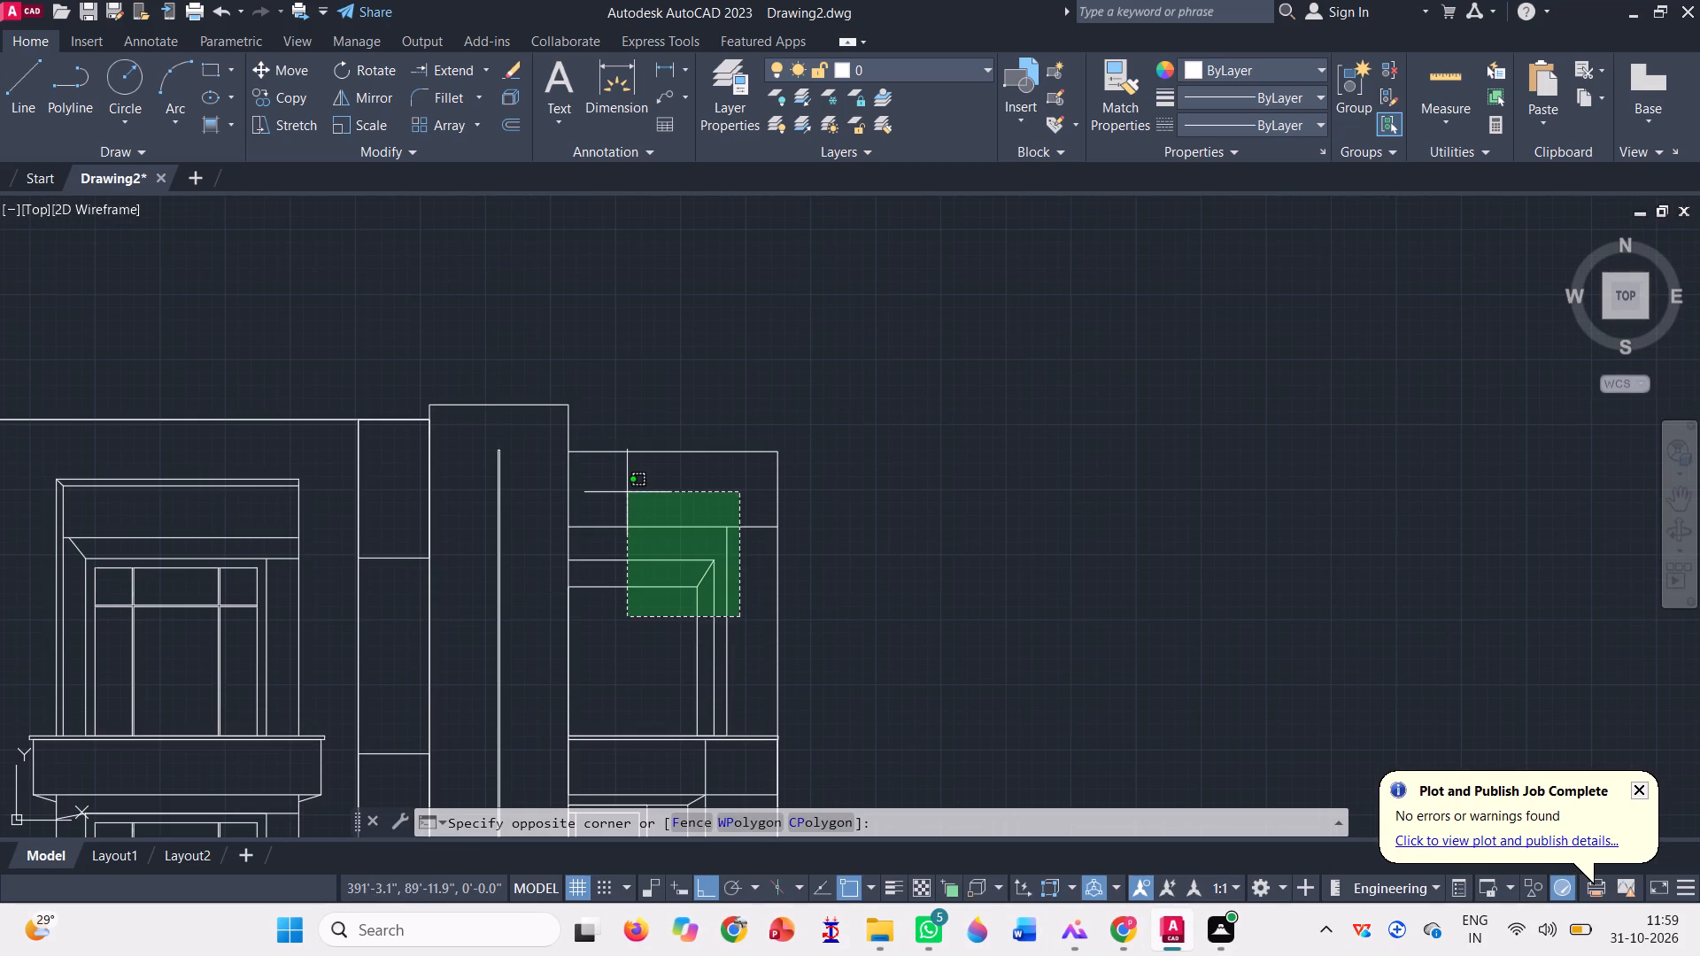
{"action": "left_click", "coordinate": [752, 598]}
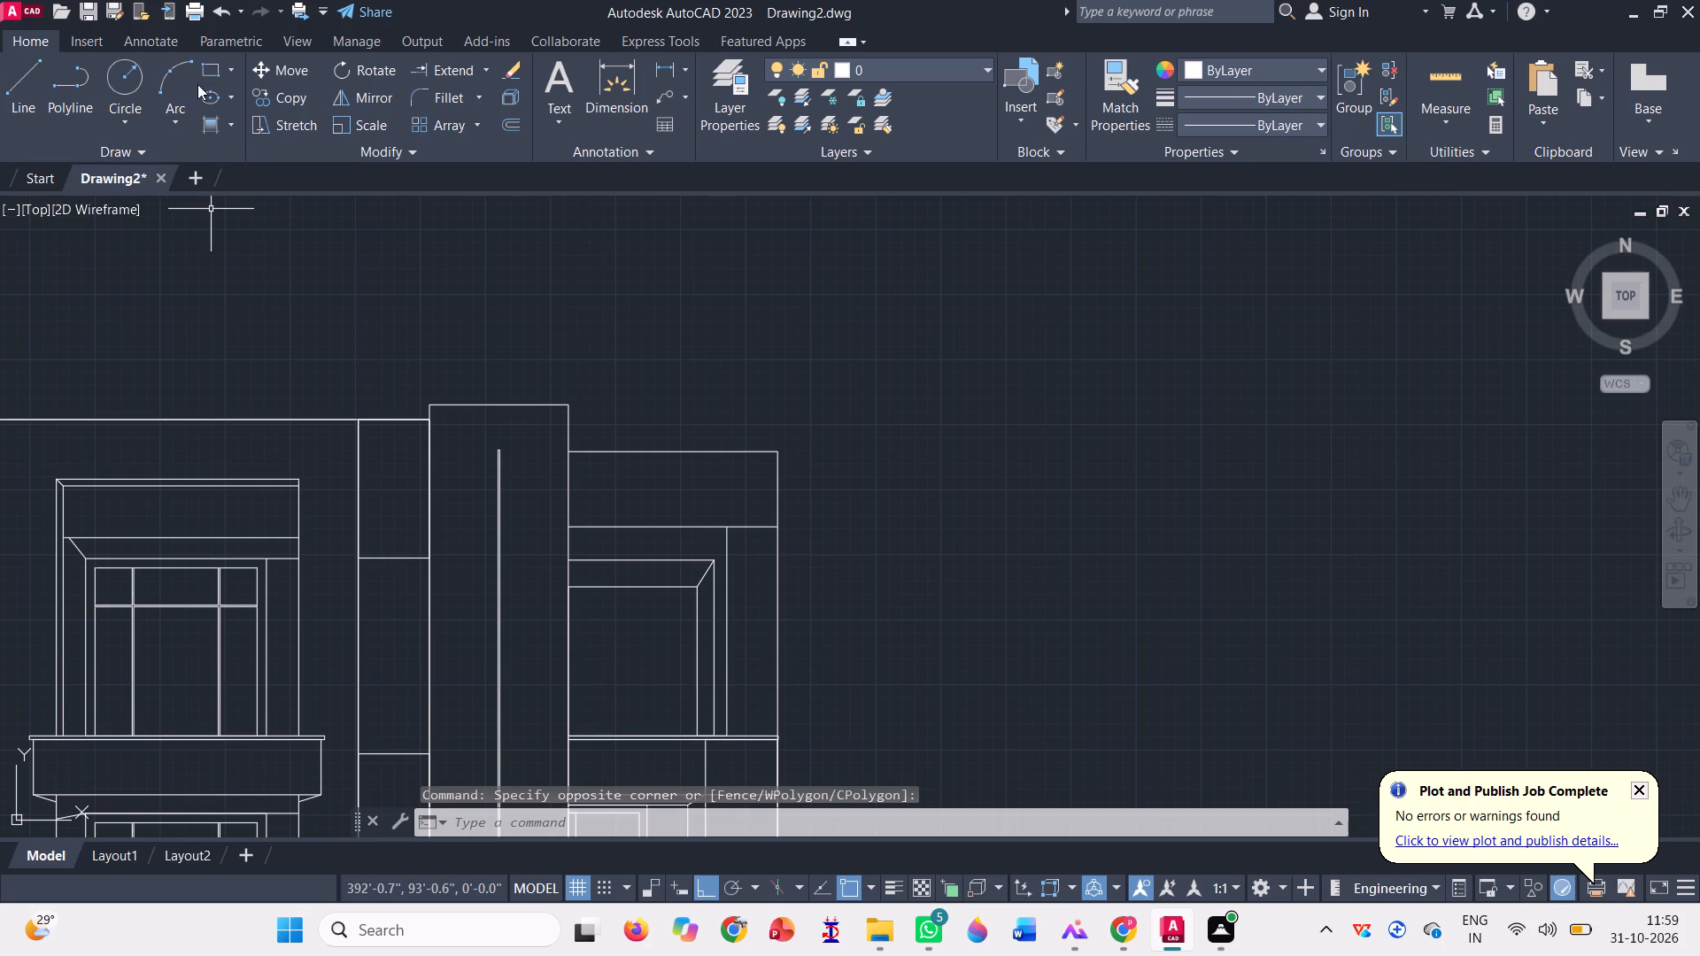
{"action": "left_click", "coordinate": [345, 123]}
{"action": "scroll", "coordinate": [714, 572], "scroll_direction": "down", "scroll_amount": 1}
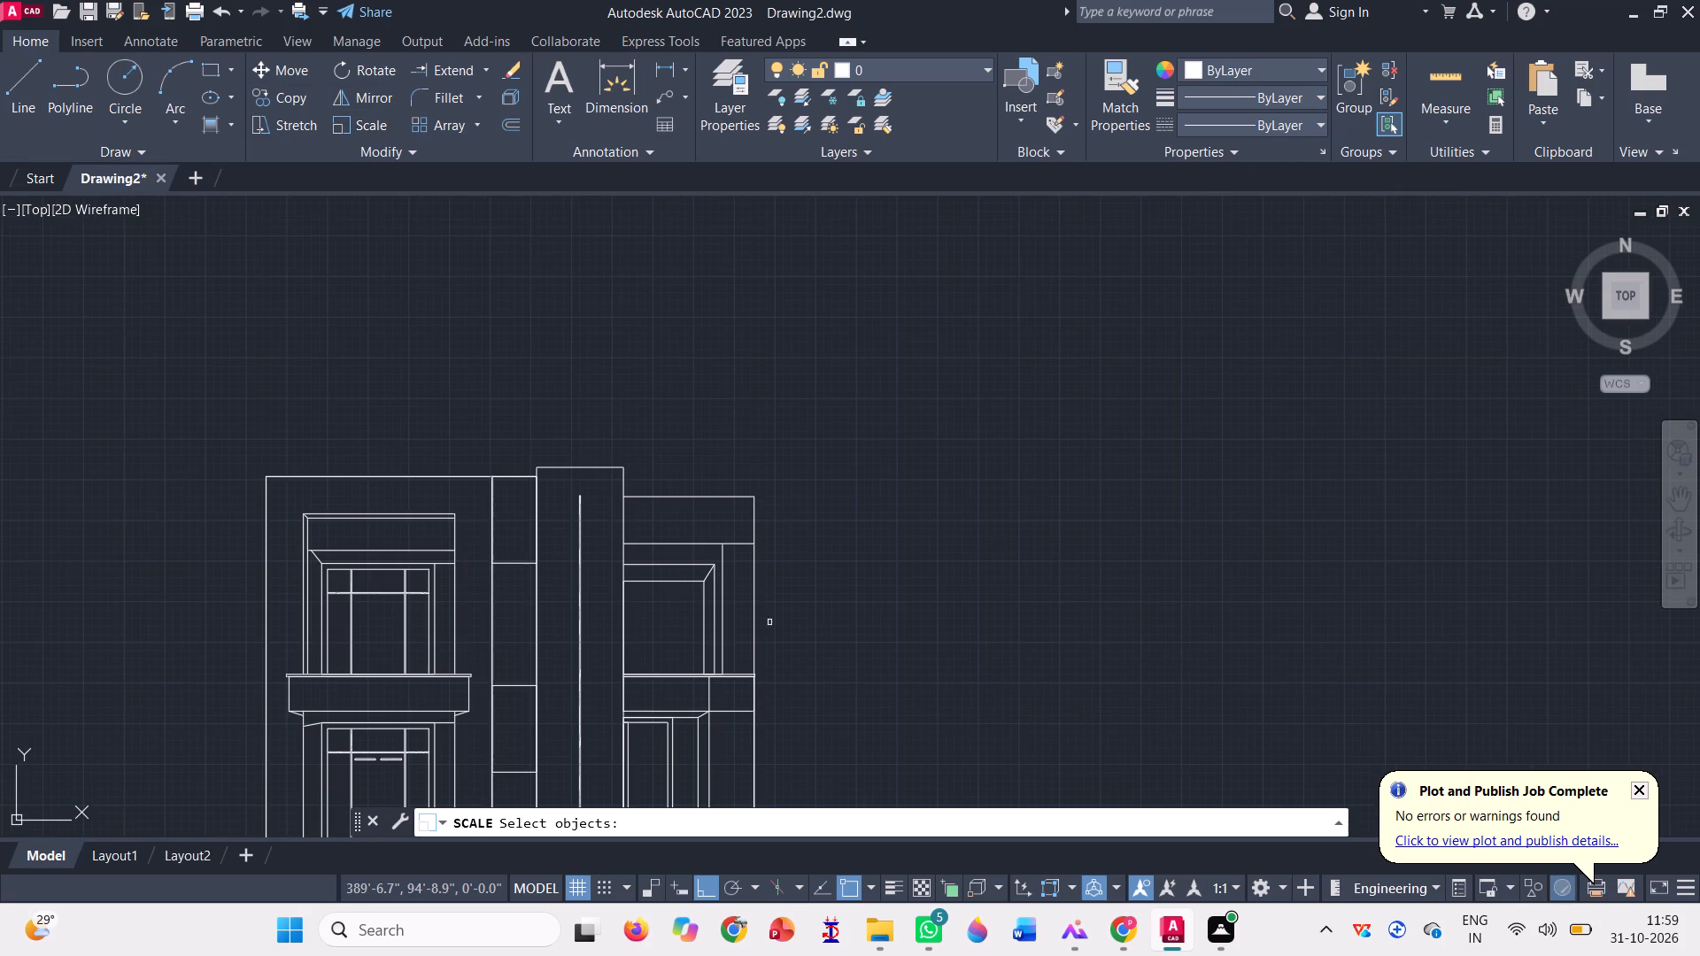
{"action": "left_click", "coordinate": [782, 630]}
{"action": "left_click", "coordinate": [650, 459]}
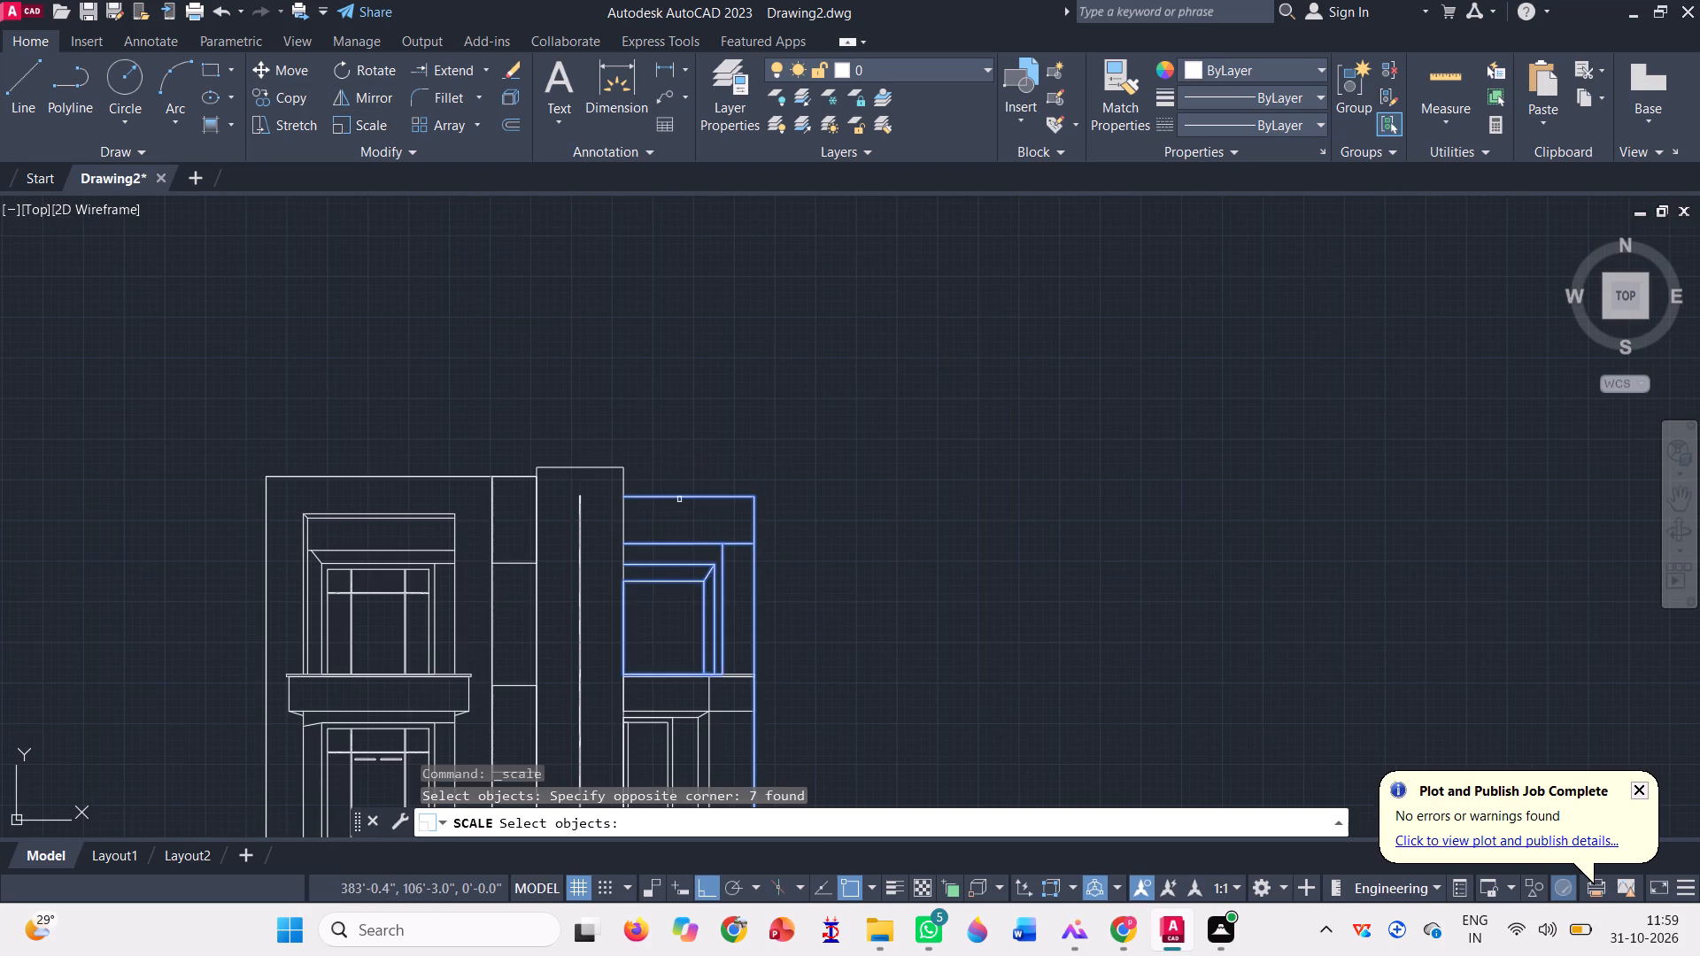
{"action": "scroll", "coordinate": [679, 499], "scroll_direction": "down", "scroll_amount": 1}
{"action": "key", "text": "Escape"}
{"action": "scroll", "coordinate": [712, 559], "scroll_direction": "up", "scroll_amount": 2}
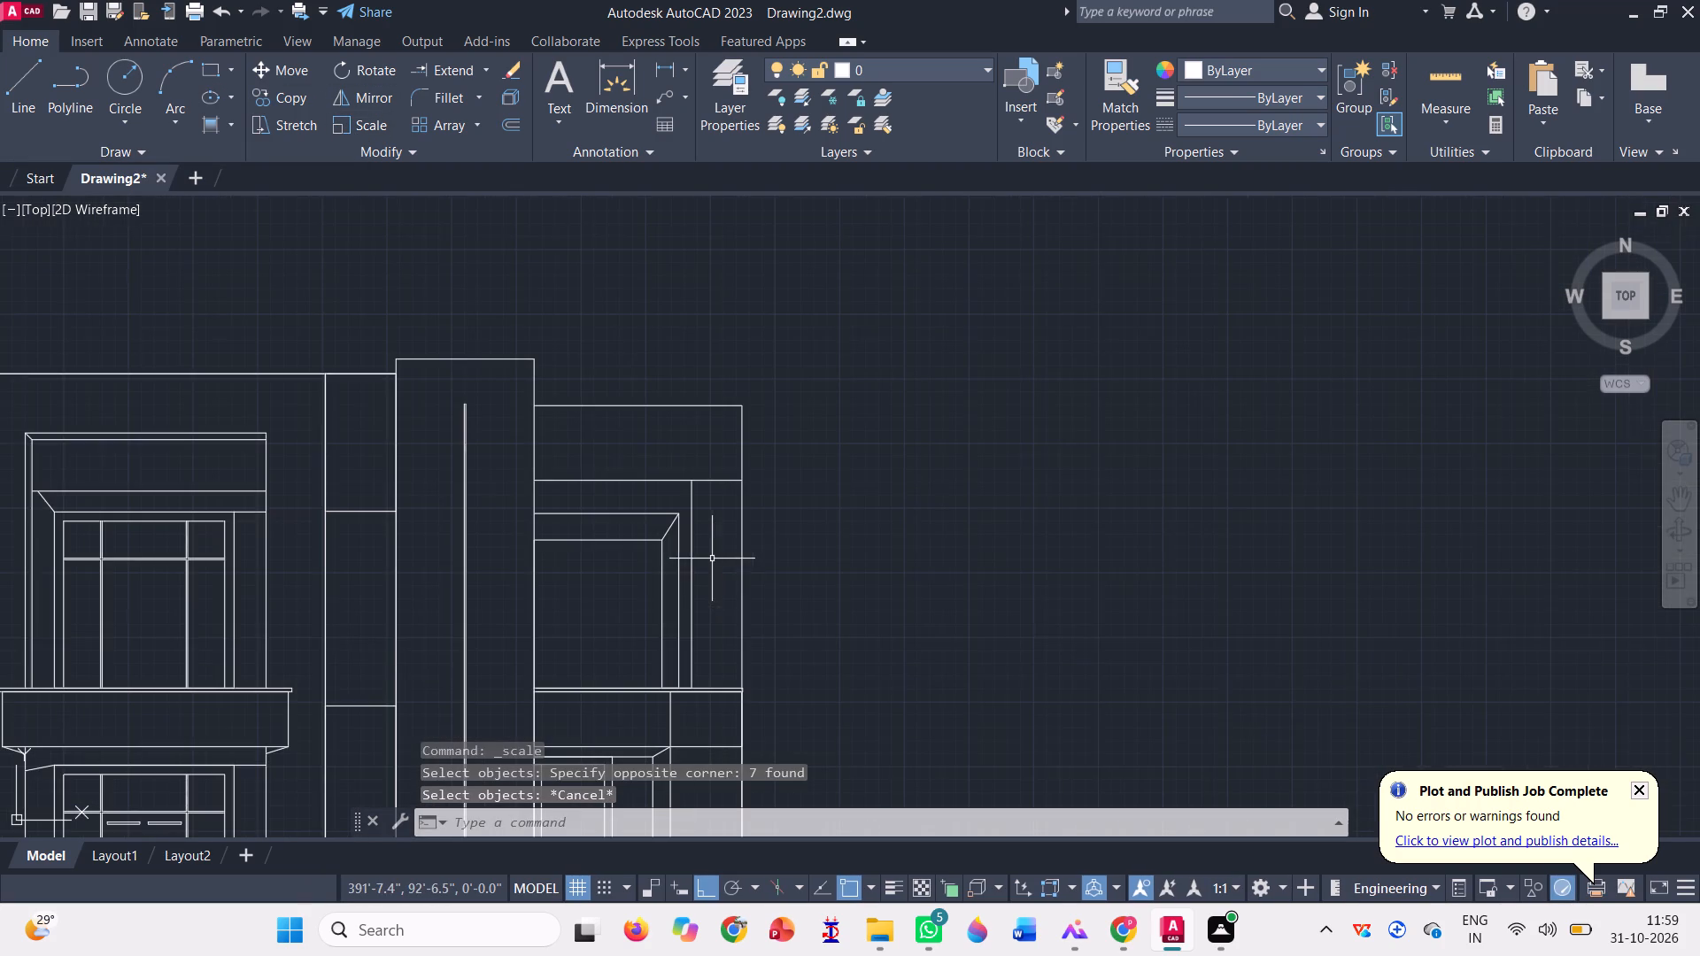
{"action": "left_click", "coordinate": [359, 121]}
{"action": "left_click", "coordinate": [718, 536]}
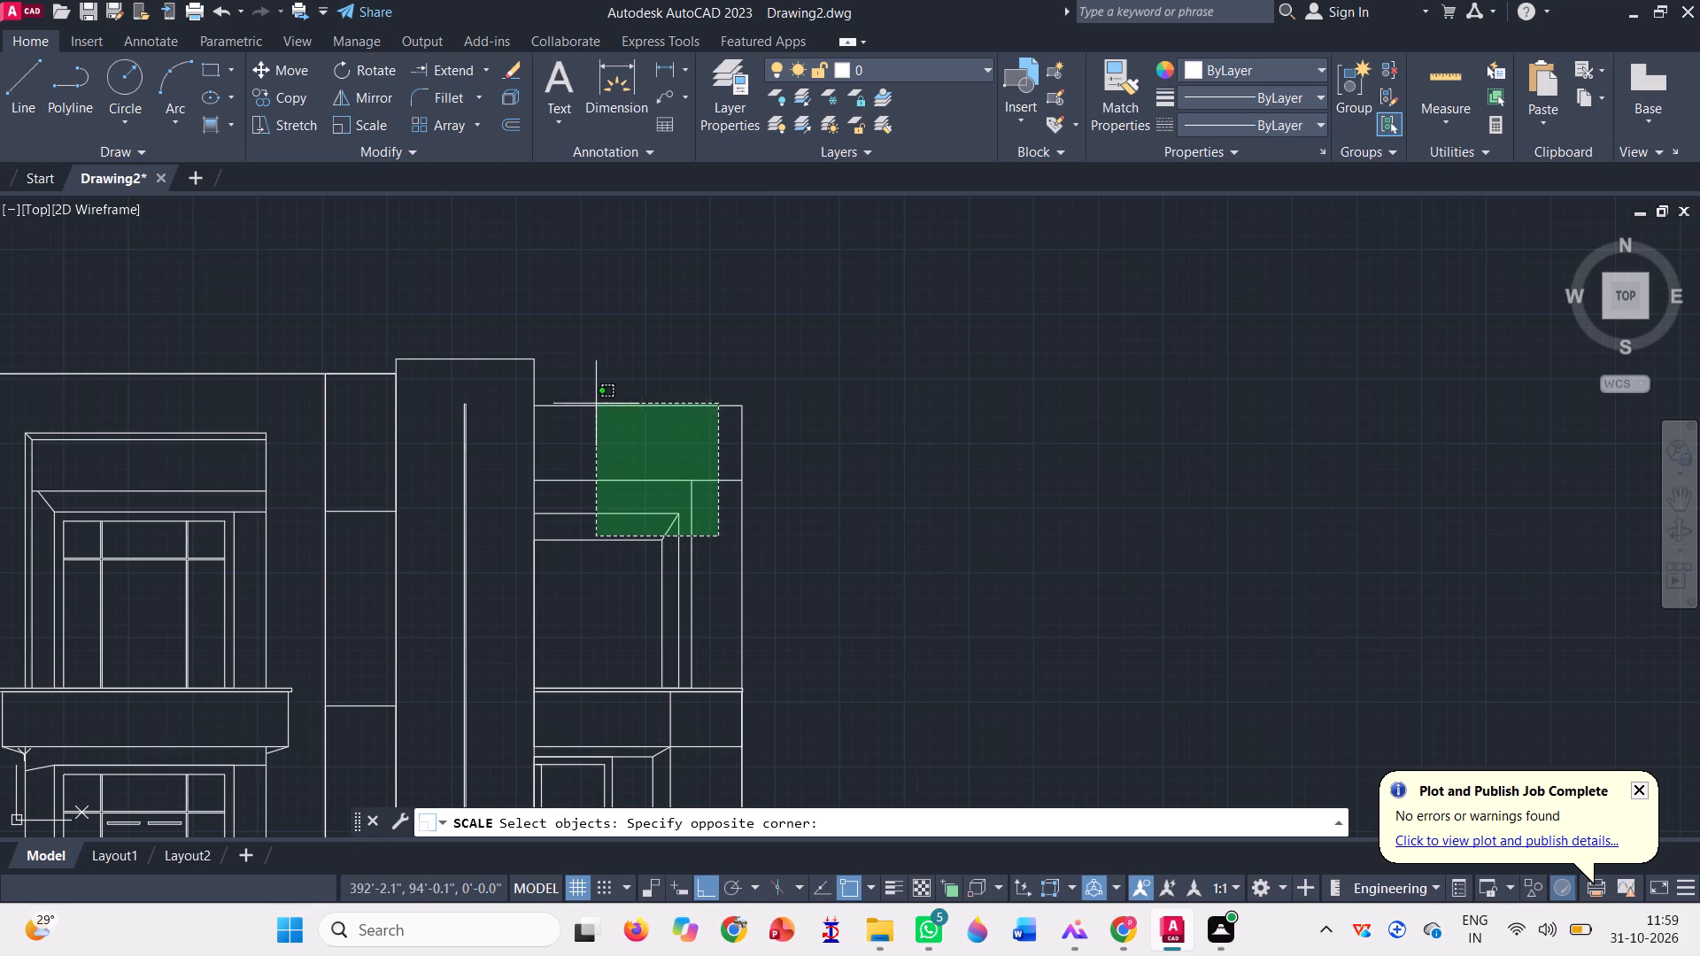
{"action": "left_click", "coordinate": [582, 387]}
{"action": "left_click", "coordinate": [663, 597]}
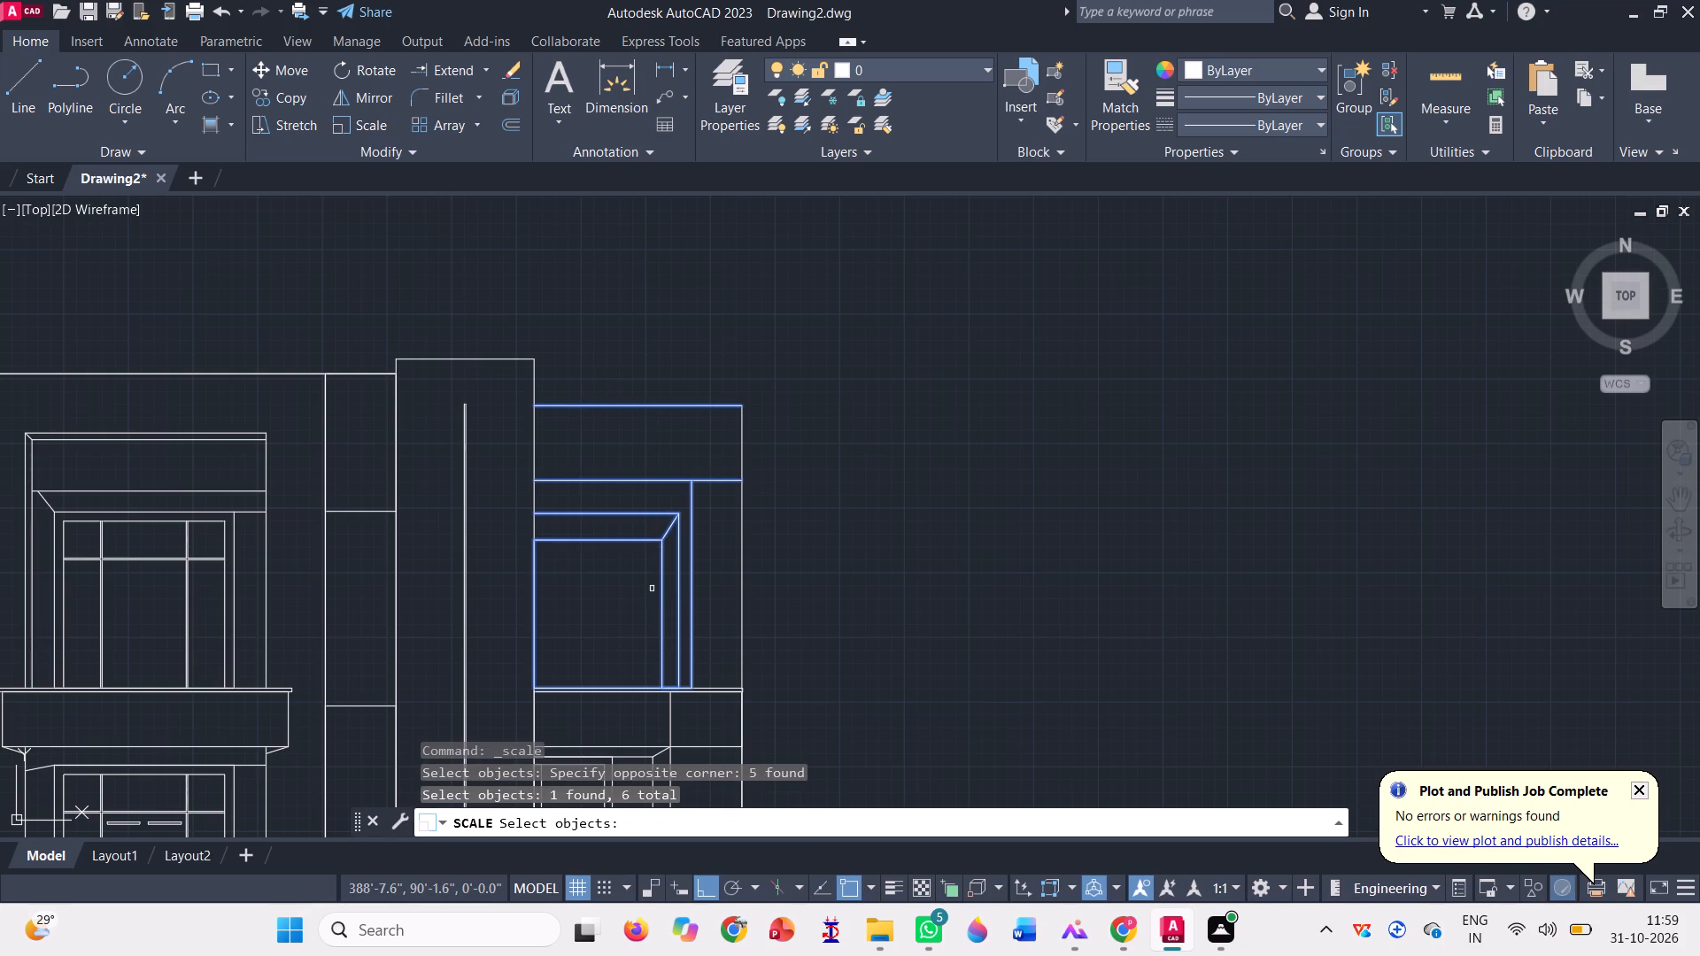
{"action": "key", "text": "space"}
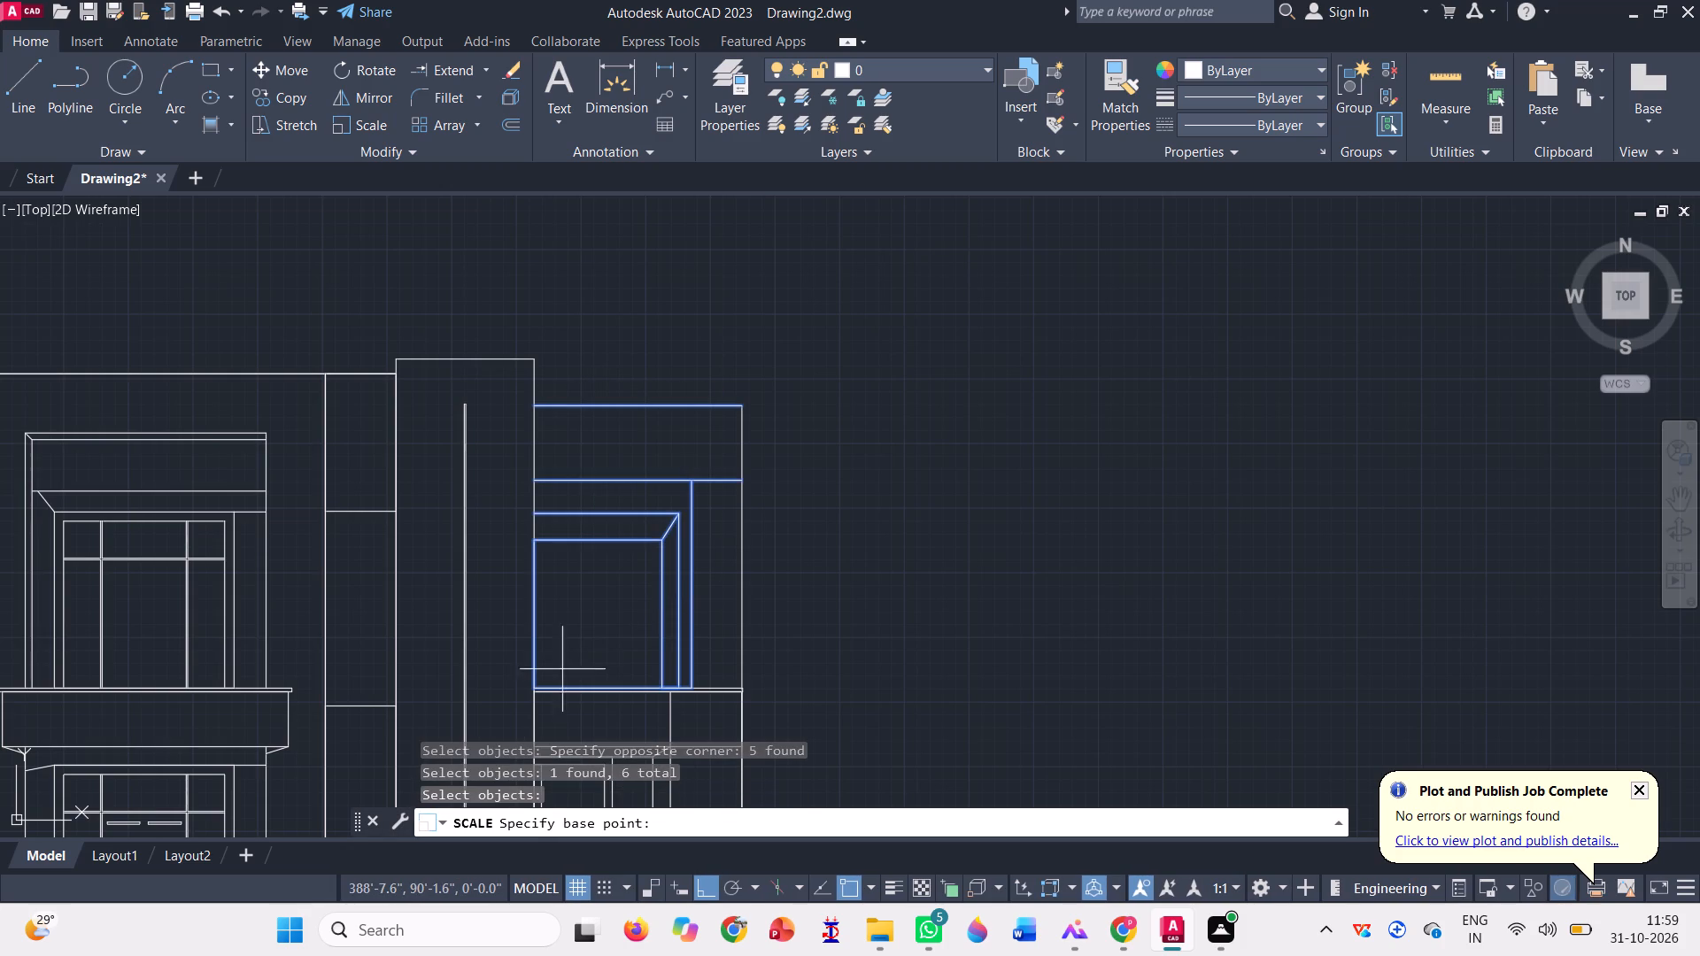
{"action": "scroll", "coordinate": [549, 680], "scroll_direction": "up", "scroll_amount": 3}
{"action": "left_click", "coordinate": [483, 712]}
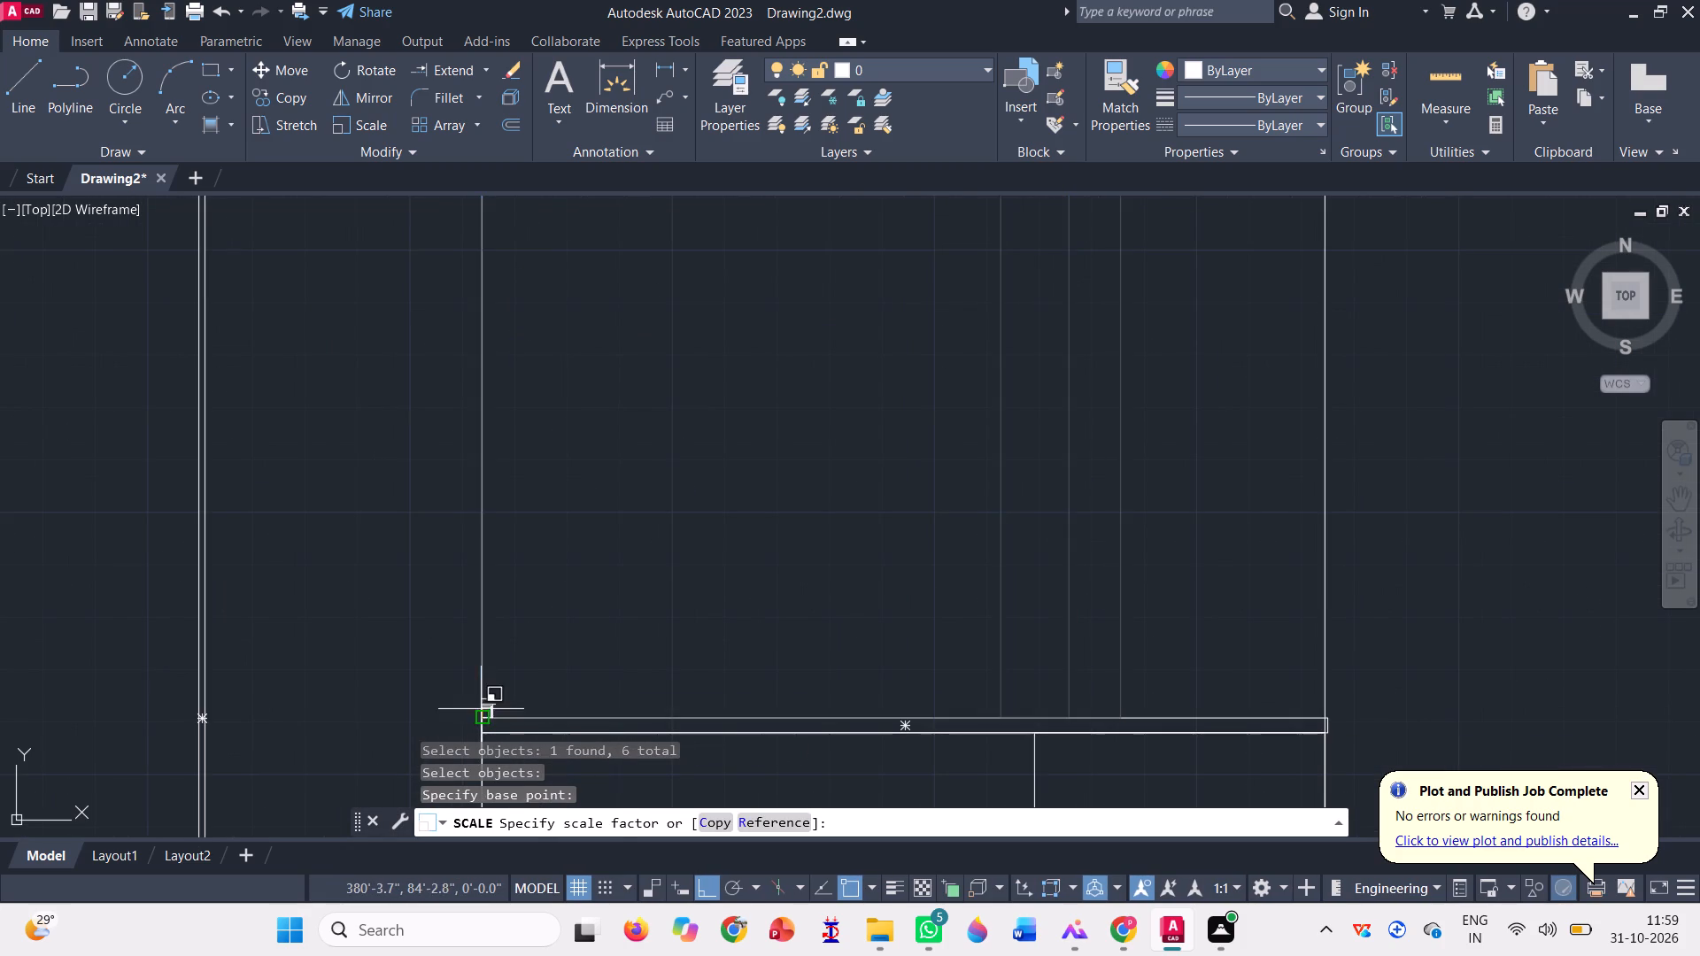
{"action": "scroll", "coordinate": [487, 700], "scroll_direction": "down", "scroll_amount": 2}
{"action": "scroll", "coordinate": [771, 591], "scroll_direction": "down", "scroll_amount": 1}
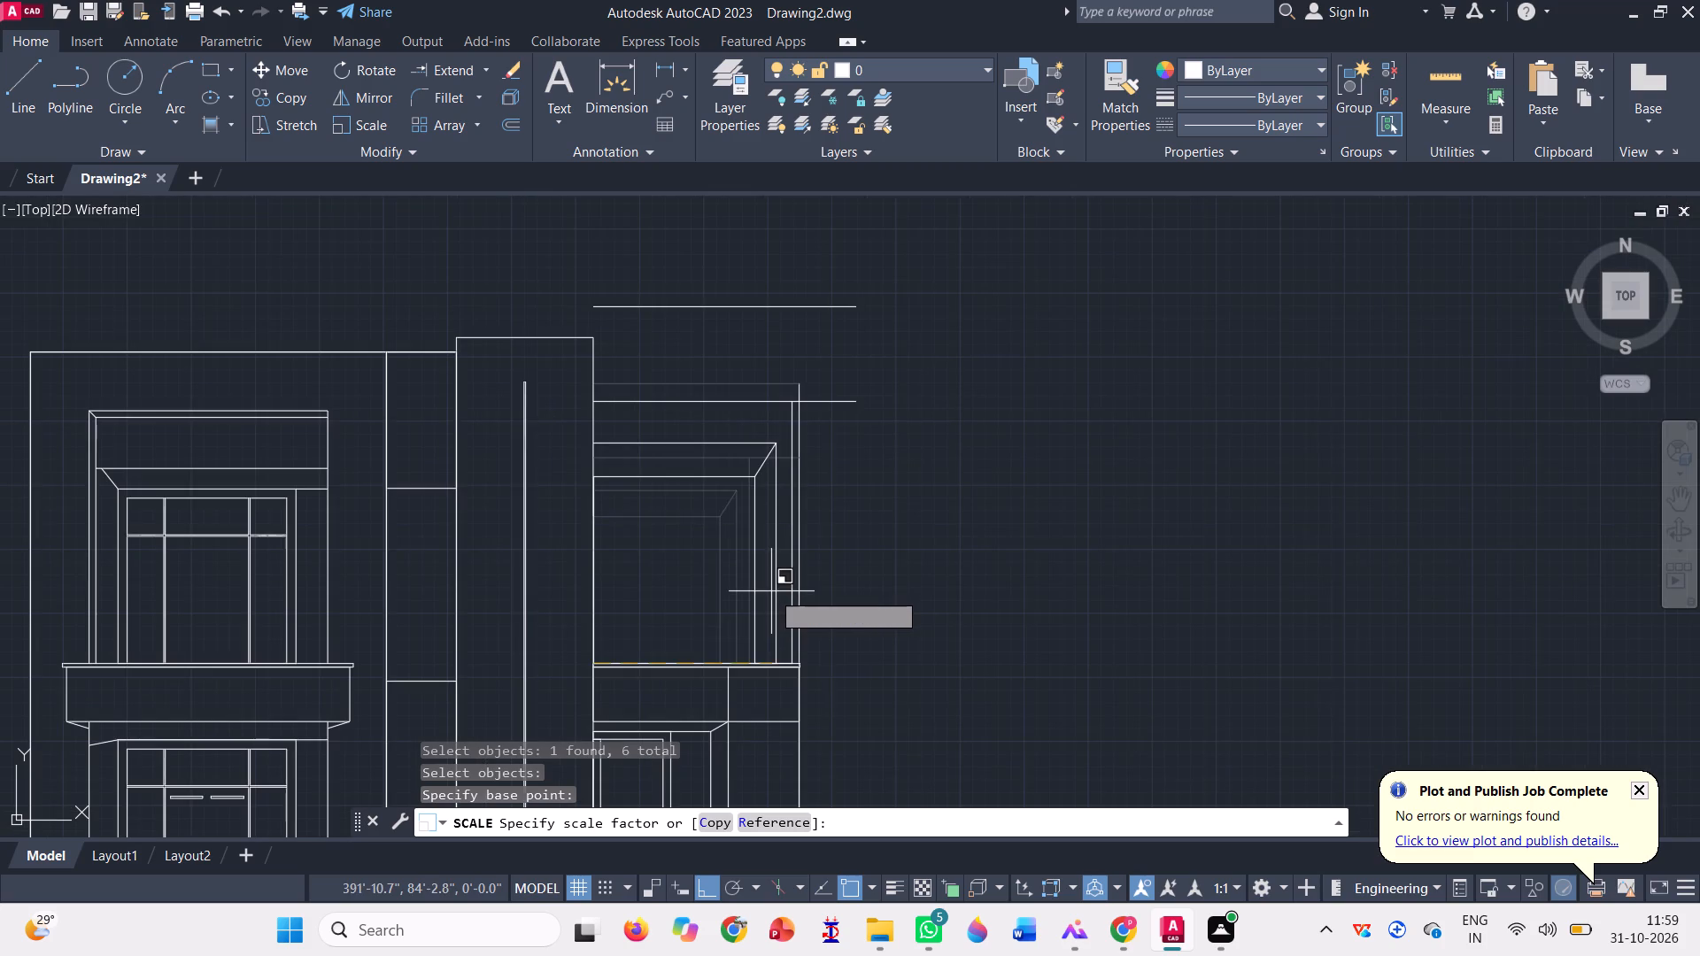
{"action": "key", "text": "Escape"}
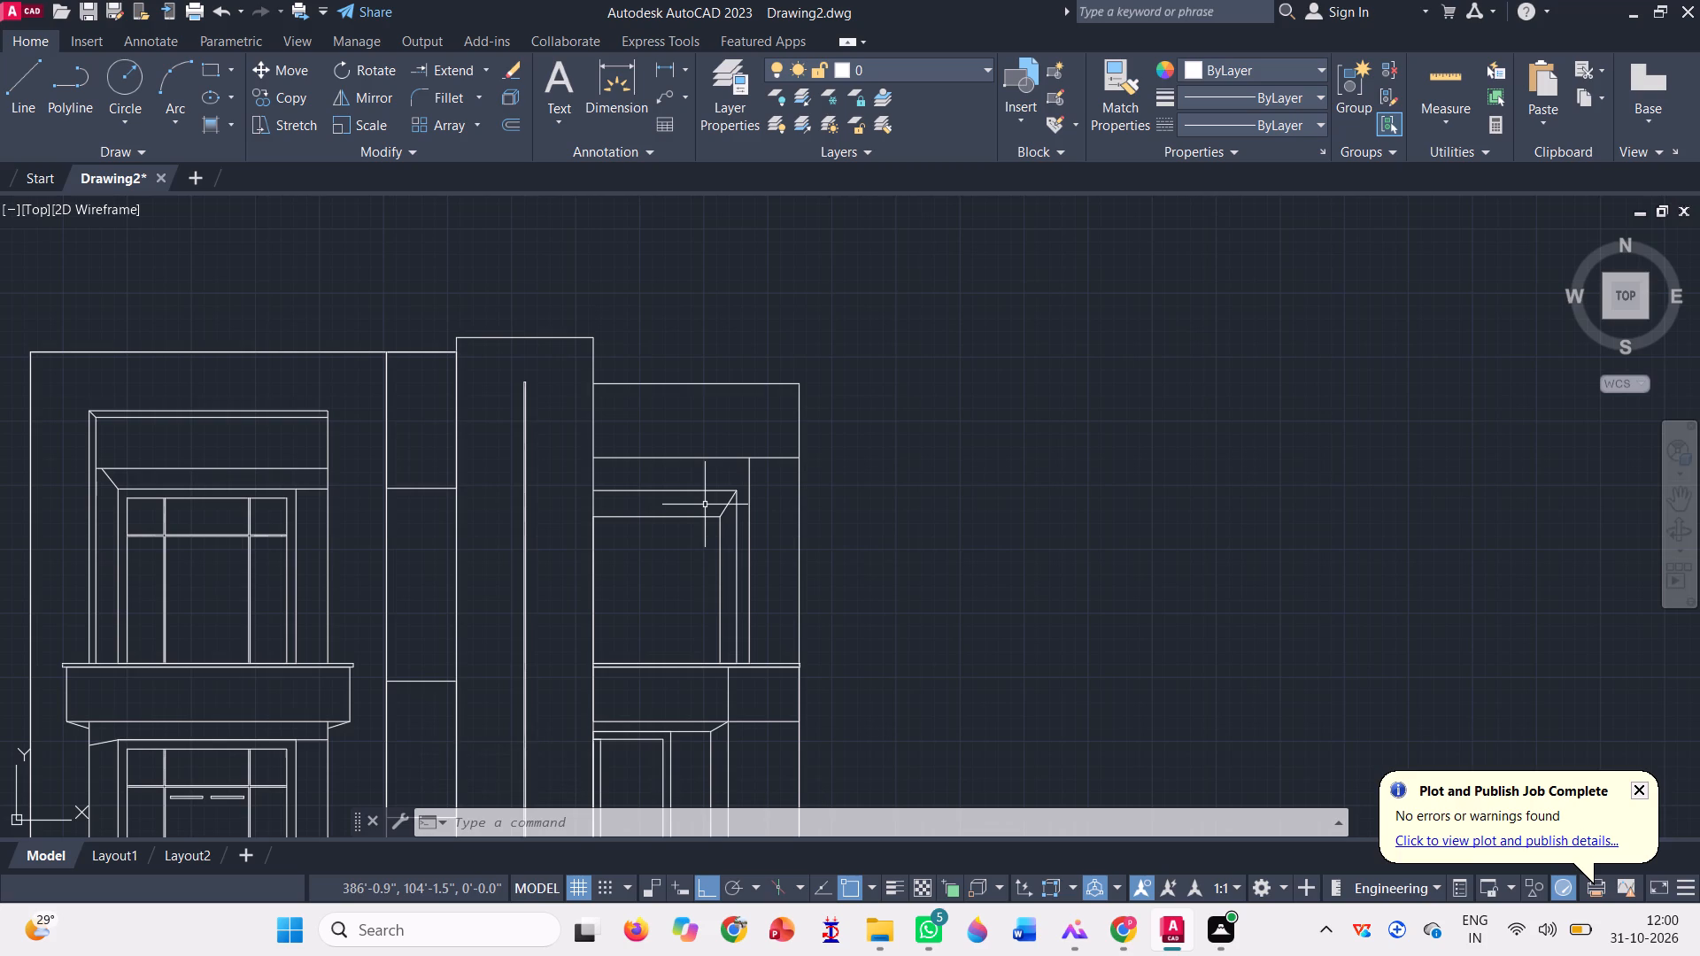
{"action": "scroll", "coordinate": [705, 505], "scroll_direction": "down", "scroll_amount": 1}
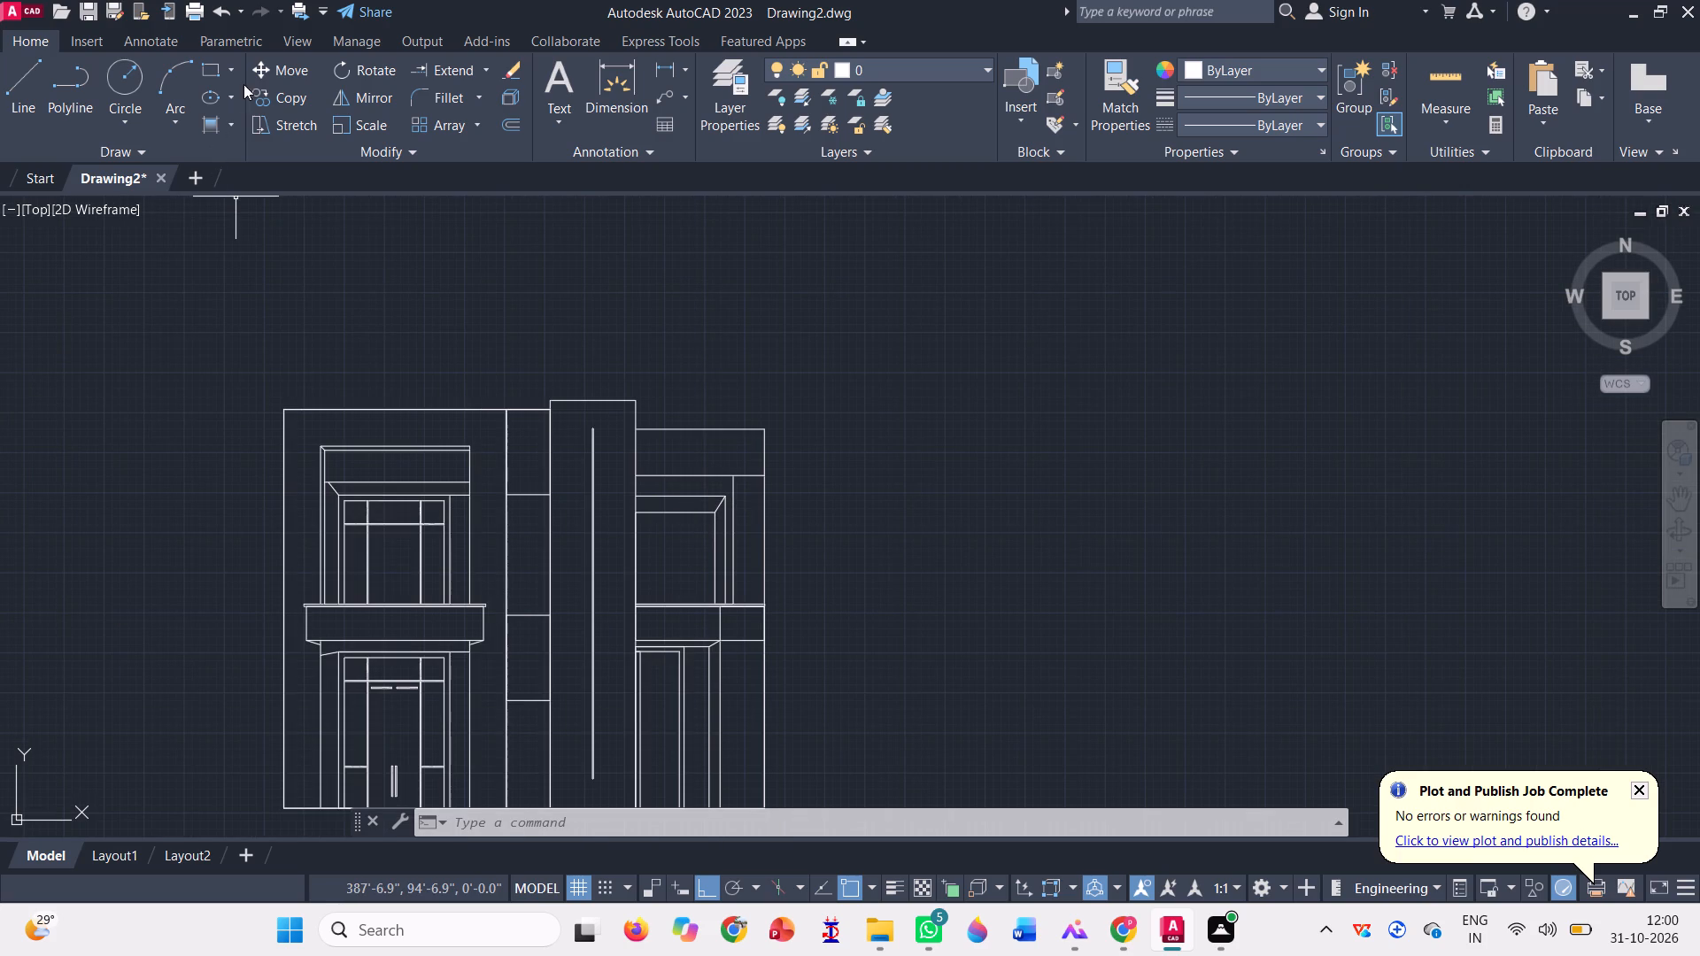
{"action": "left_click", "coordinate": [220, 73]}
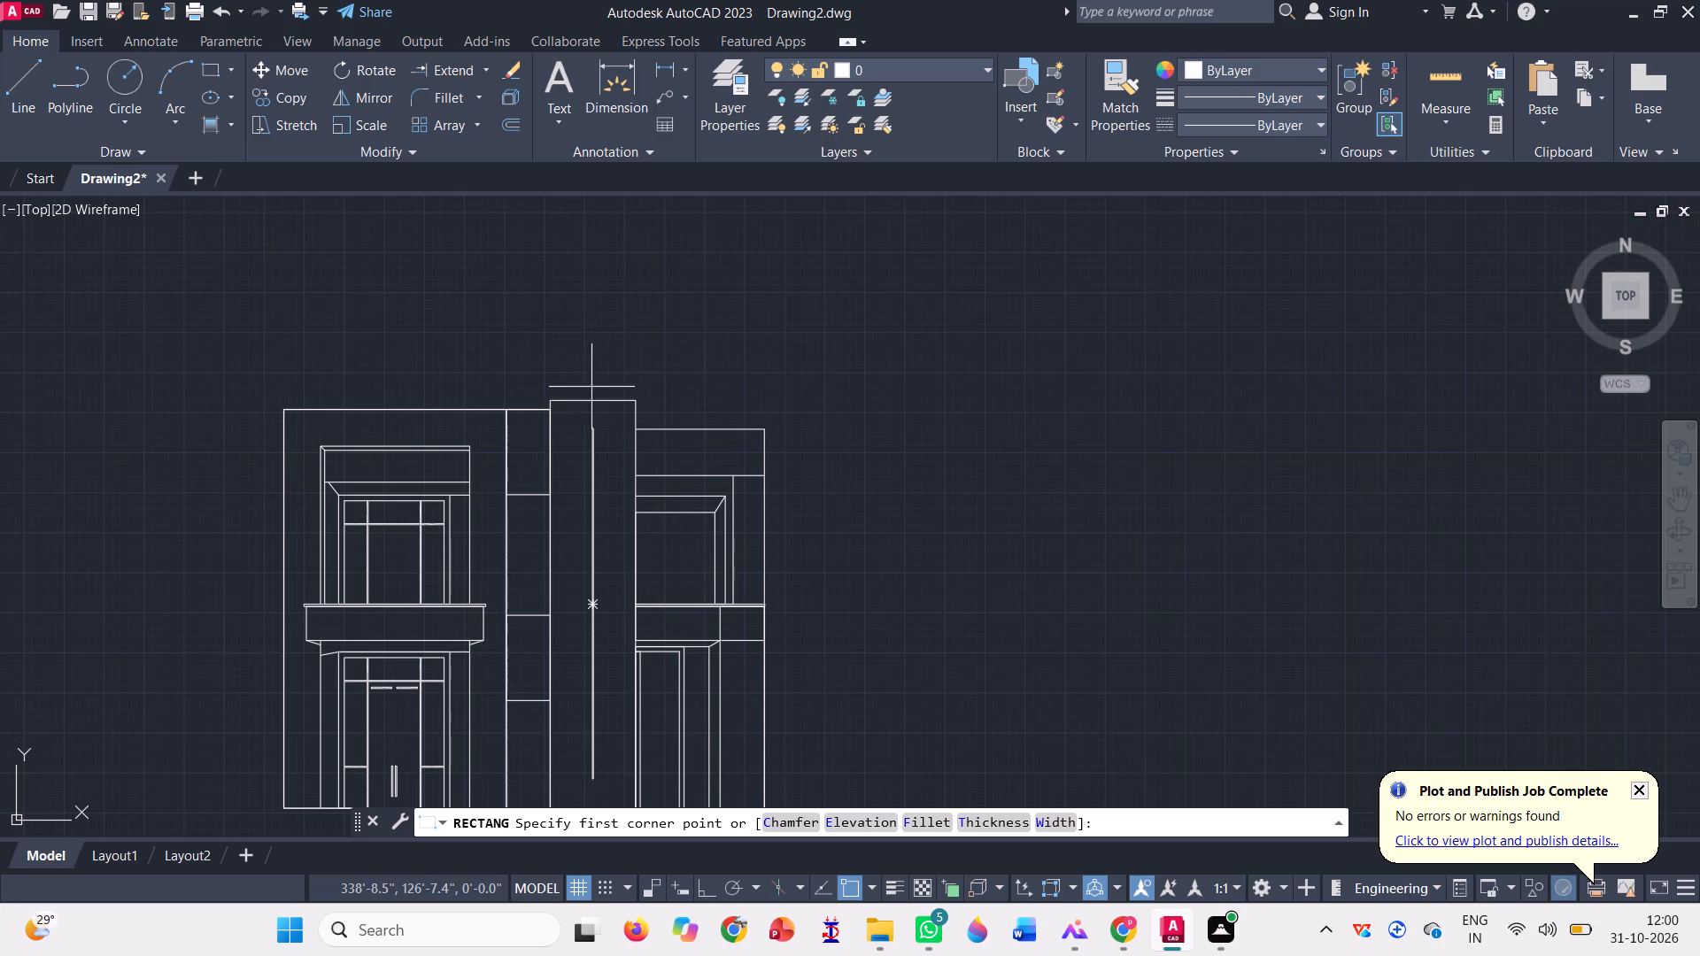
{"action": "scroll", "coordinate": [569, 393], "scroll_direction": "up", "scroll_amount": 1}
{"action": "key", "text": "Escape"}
Draw a vertical construction line through the grooved panel's top-left corner.
{"action": "type", "text": "xl"}
{"action": "key", "text": "Return"}
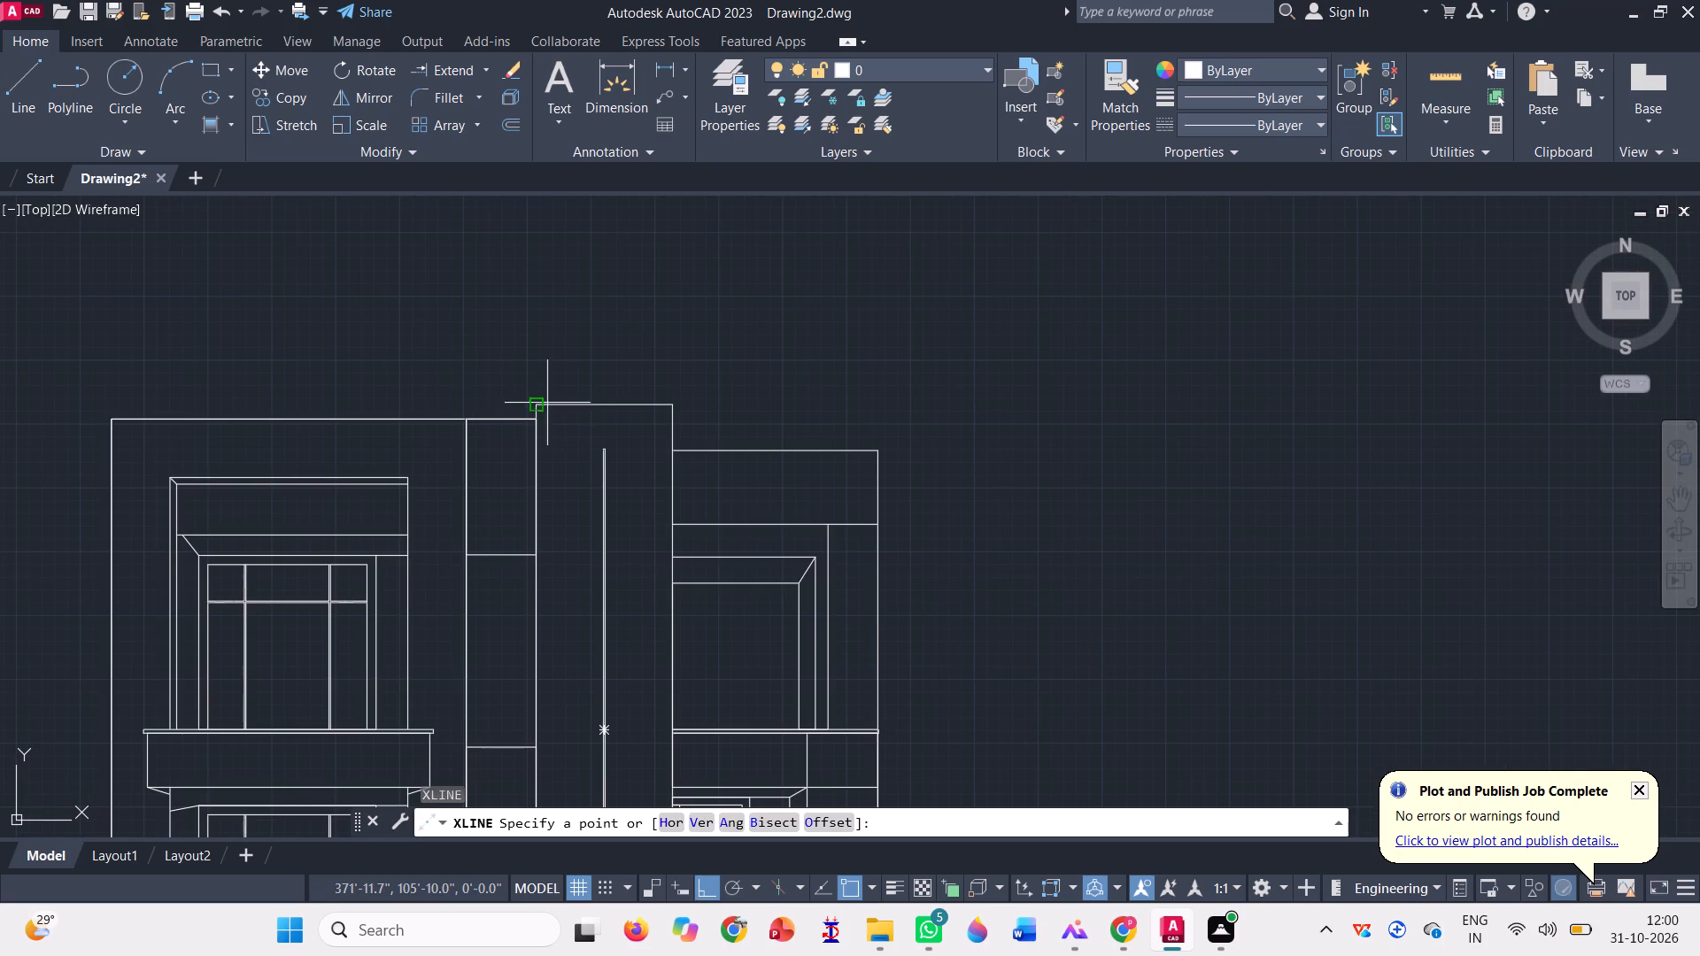
{"action": "scroll", "coordinate": [559, 399], "scroll_direction": "up", "scroll_amount": 1}
{"action": "left_click", "coordinate": [521, 412]}
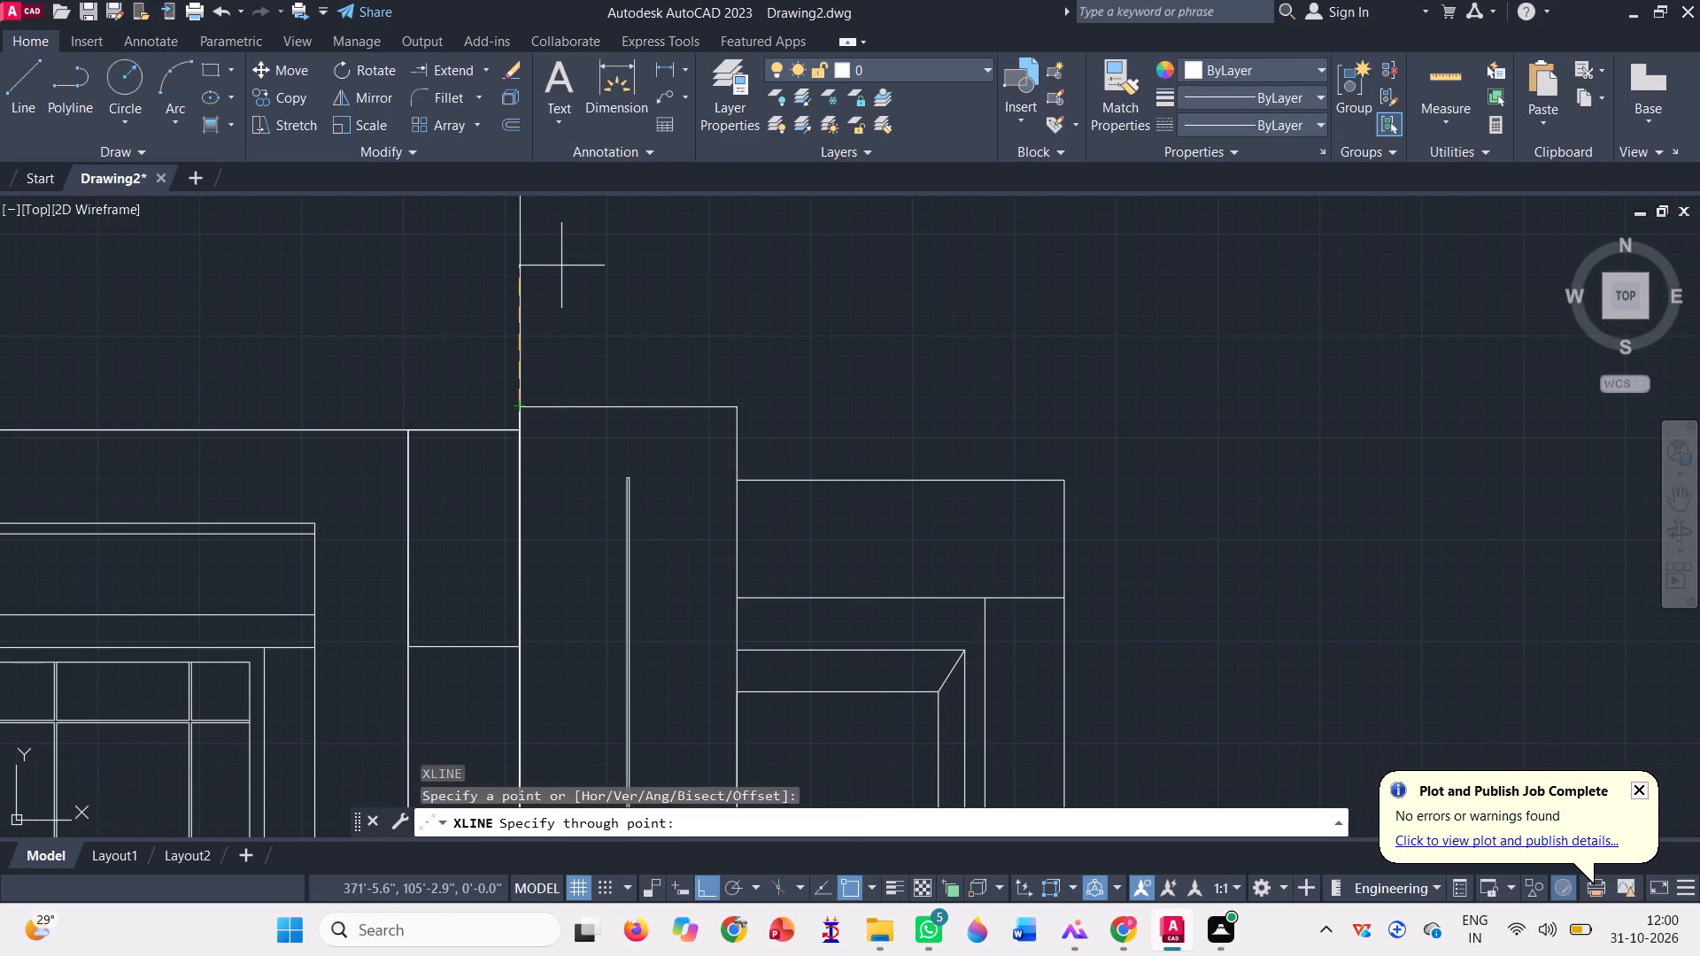
{"action": "left_click", "coordinate": [561, 262]}
{"action": "key", "text": "space"}
{"action": "scroll", "coordinate": [485, 345], "scroll_direction": "down", "scroll_amount": 2}
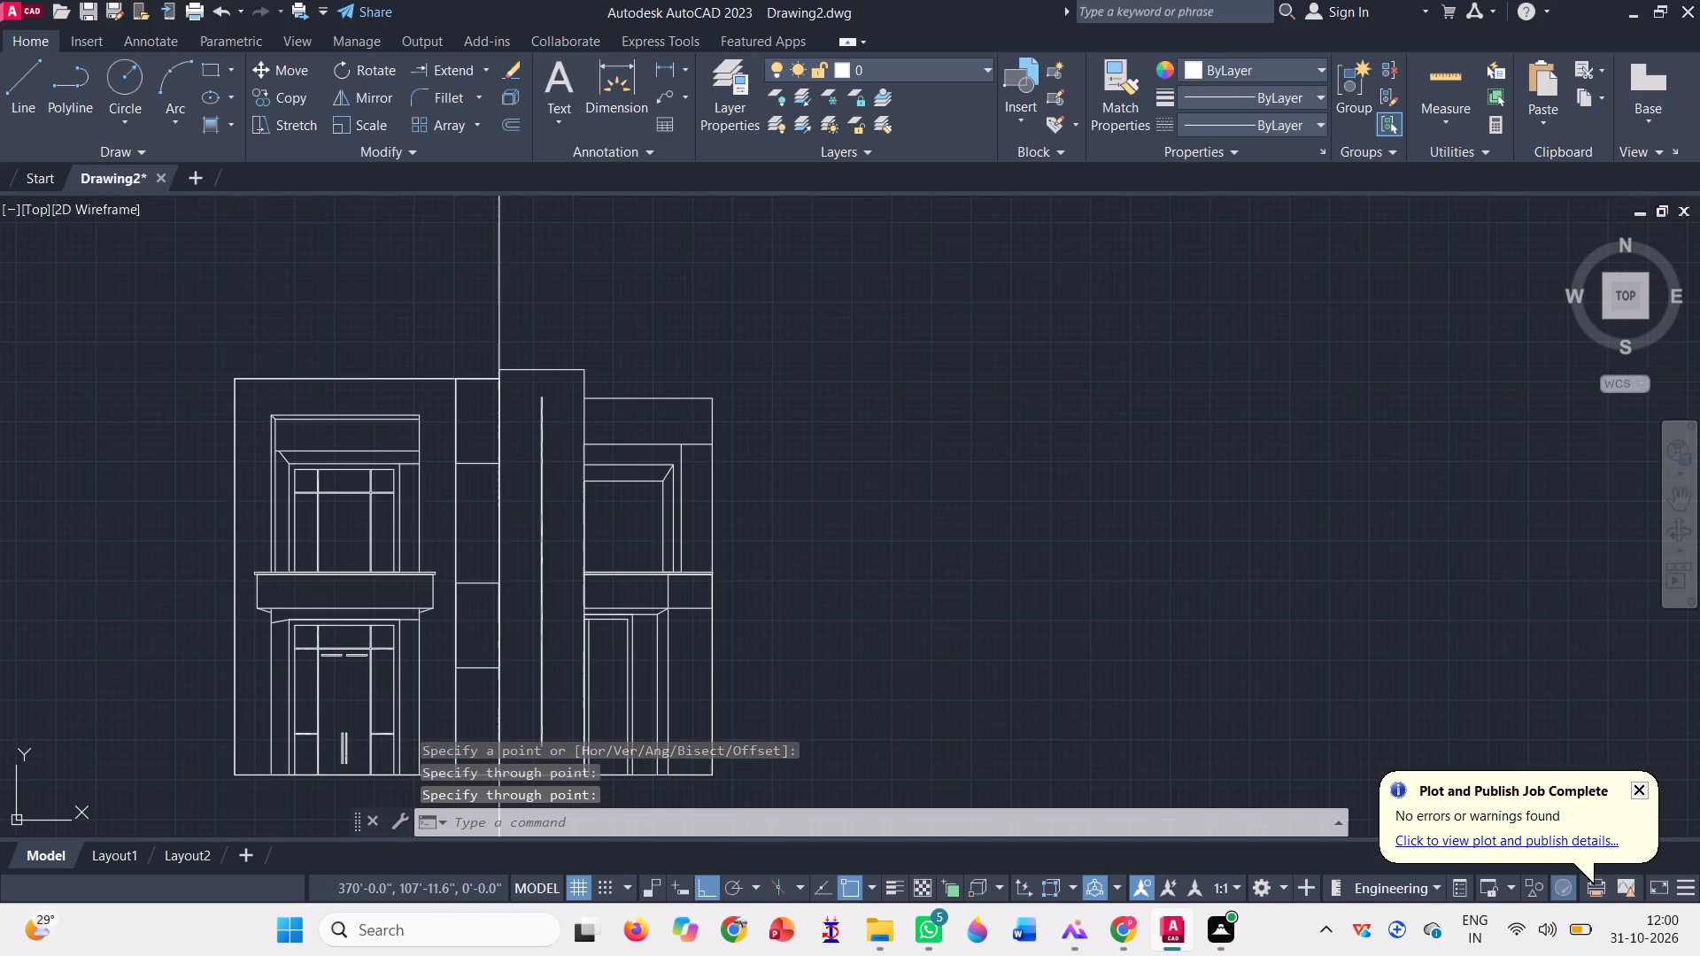
Draw a rectangle about 46' tall from the grooved panel's bottom-right corner to the construction line, above the panel's existing top.
{"action": "left_click", "coordinate": [201, 66]}
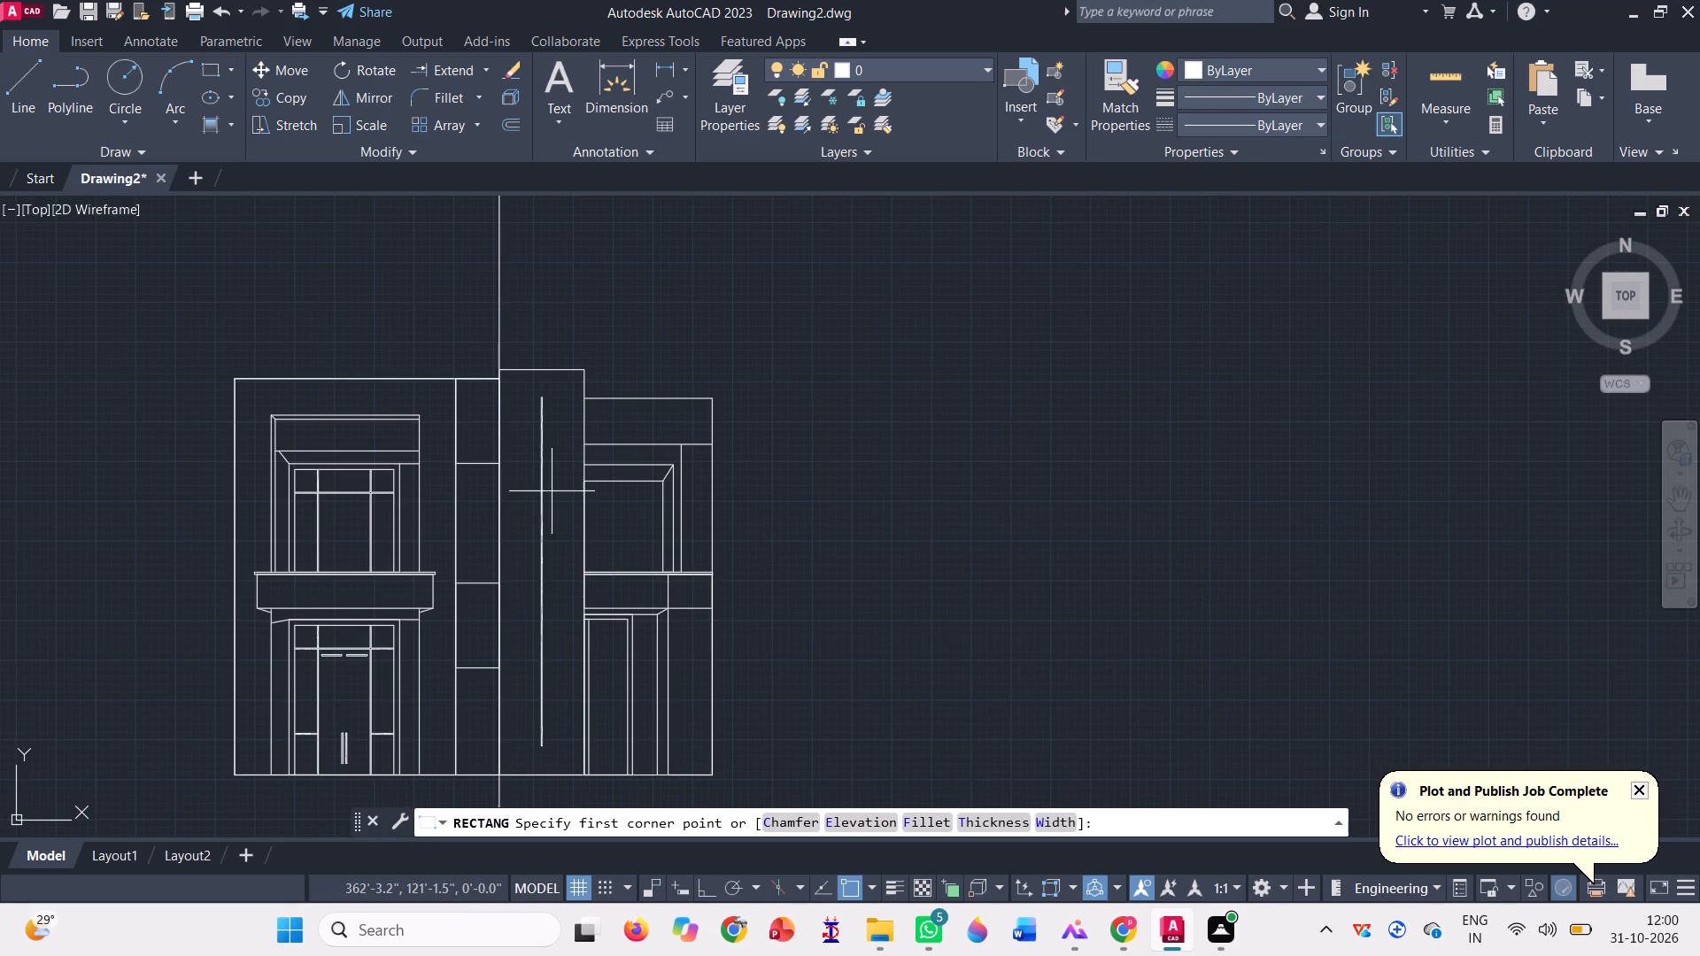
{"action": "scroll", "coordinate": [567, 778], "scroll_direction": "up", "scroll_amount": 3}
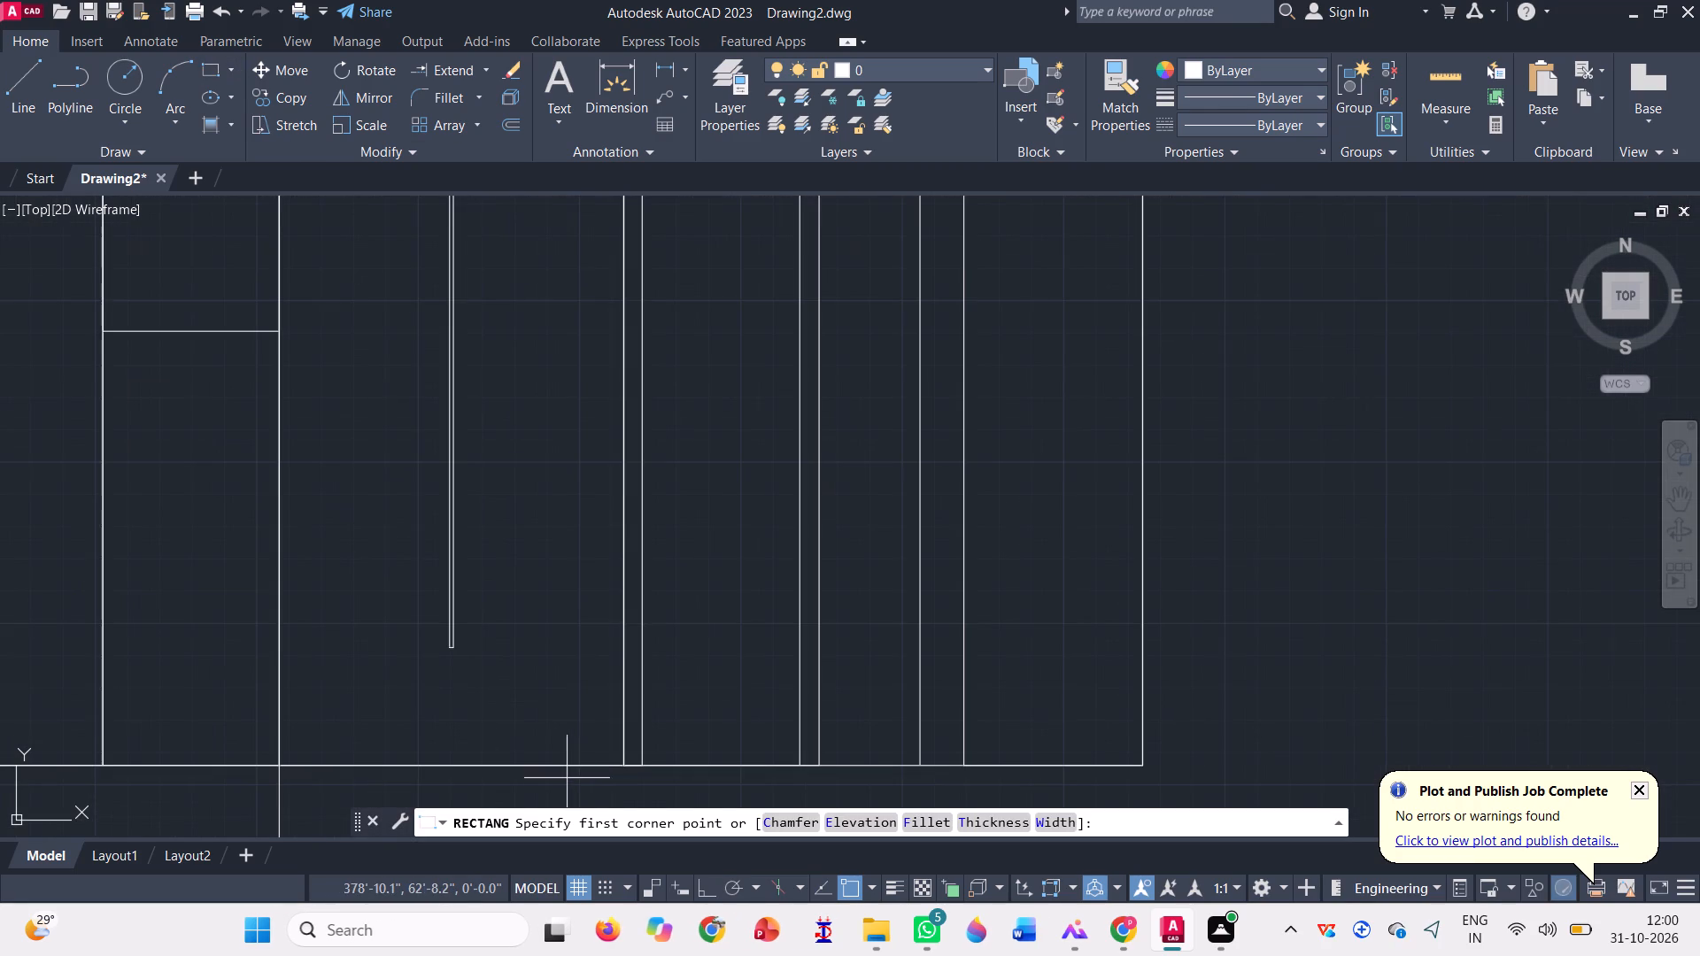
{"action": "left_click", "coordinate": [621, 767]}
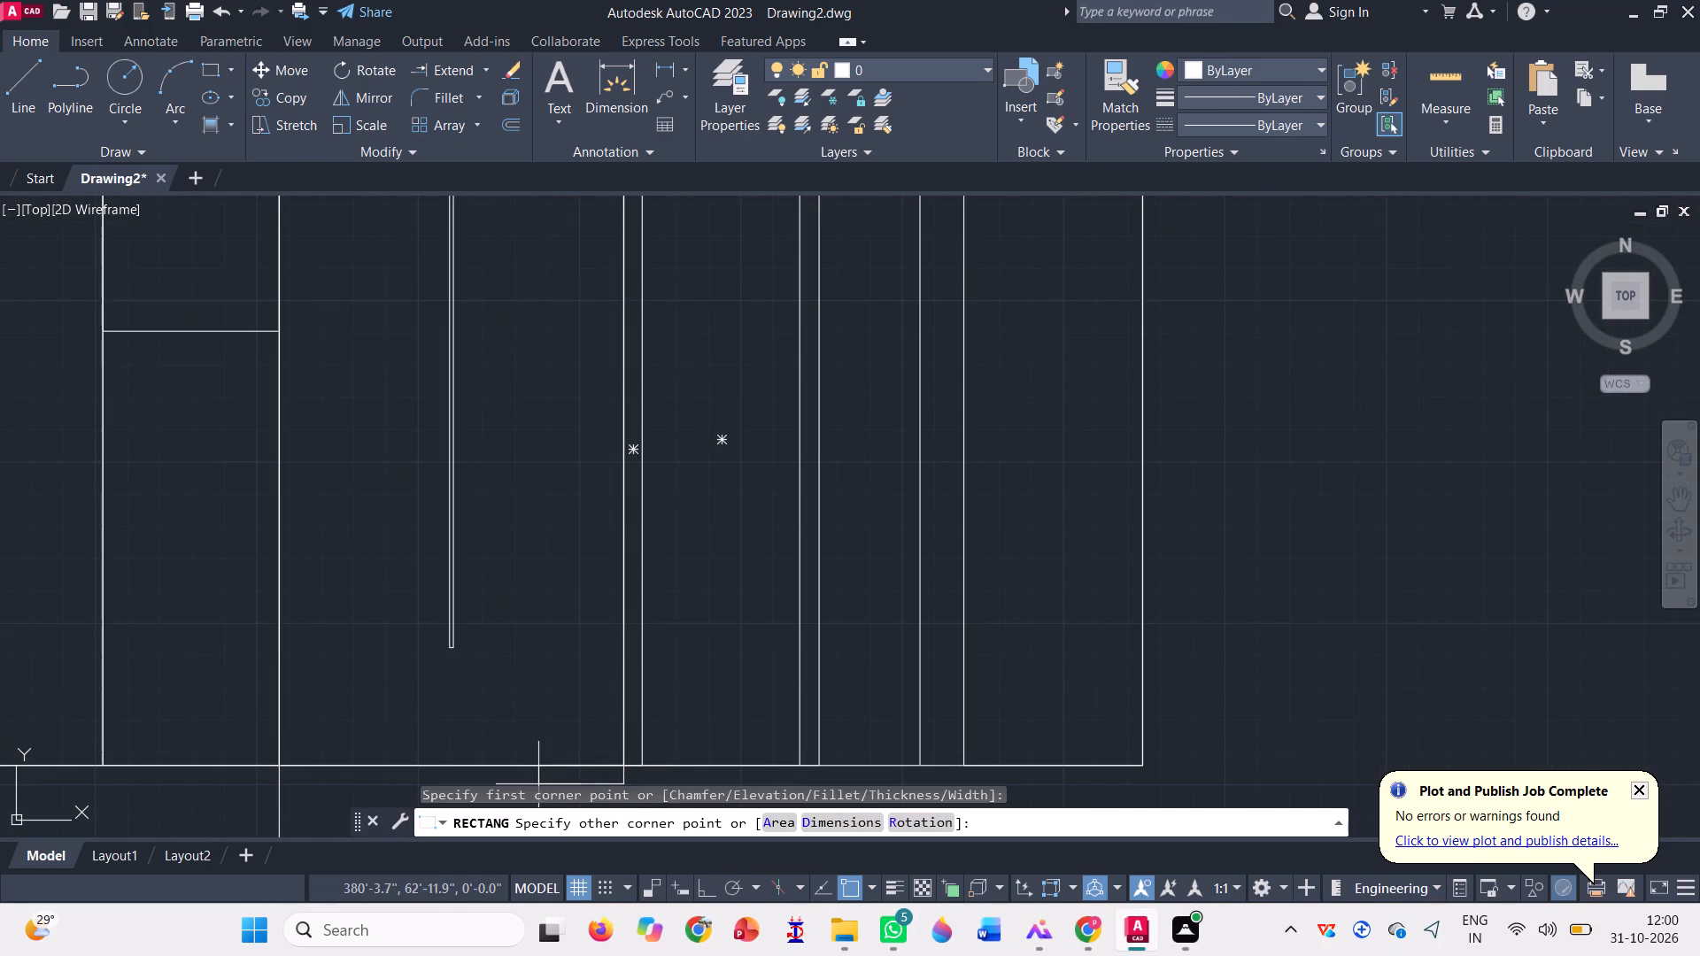
{"action": "scroll", "coordinate": [538, 784], "scroll_direction": "down", "scroll_amount": 1}
{"action": "scroll", "coordinate": [492, 708], "scroll_direction": "down", "scroll_amount": 2}
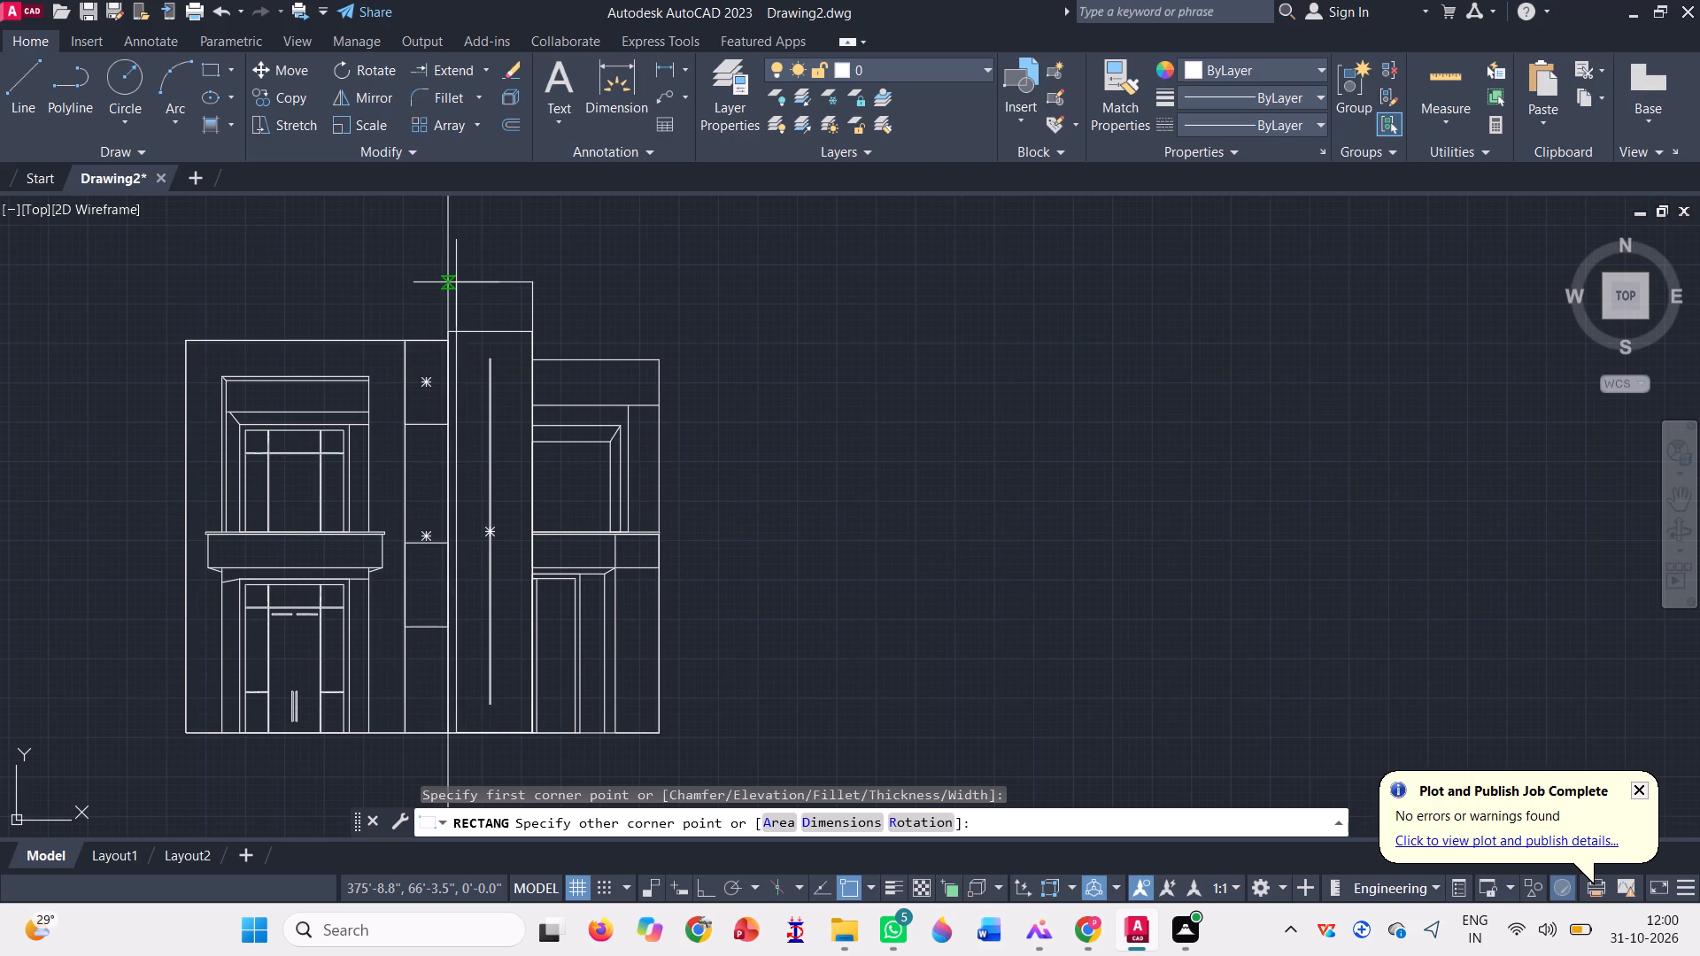
{"action": "left_click", "coordinate": [448, 299]}
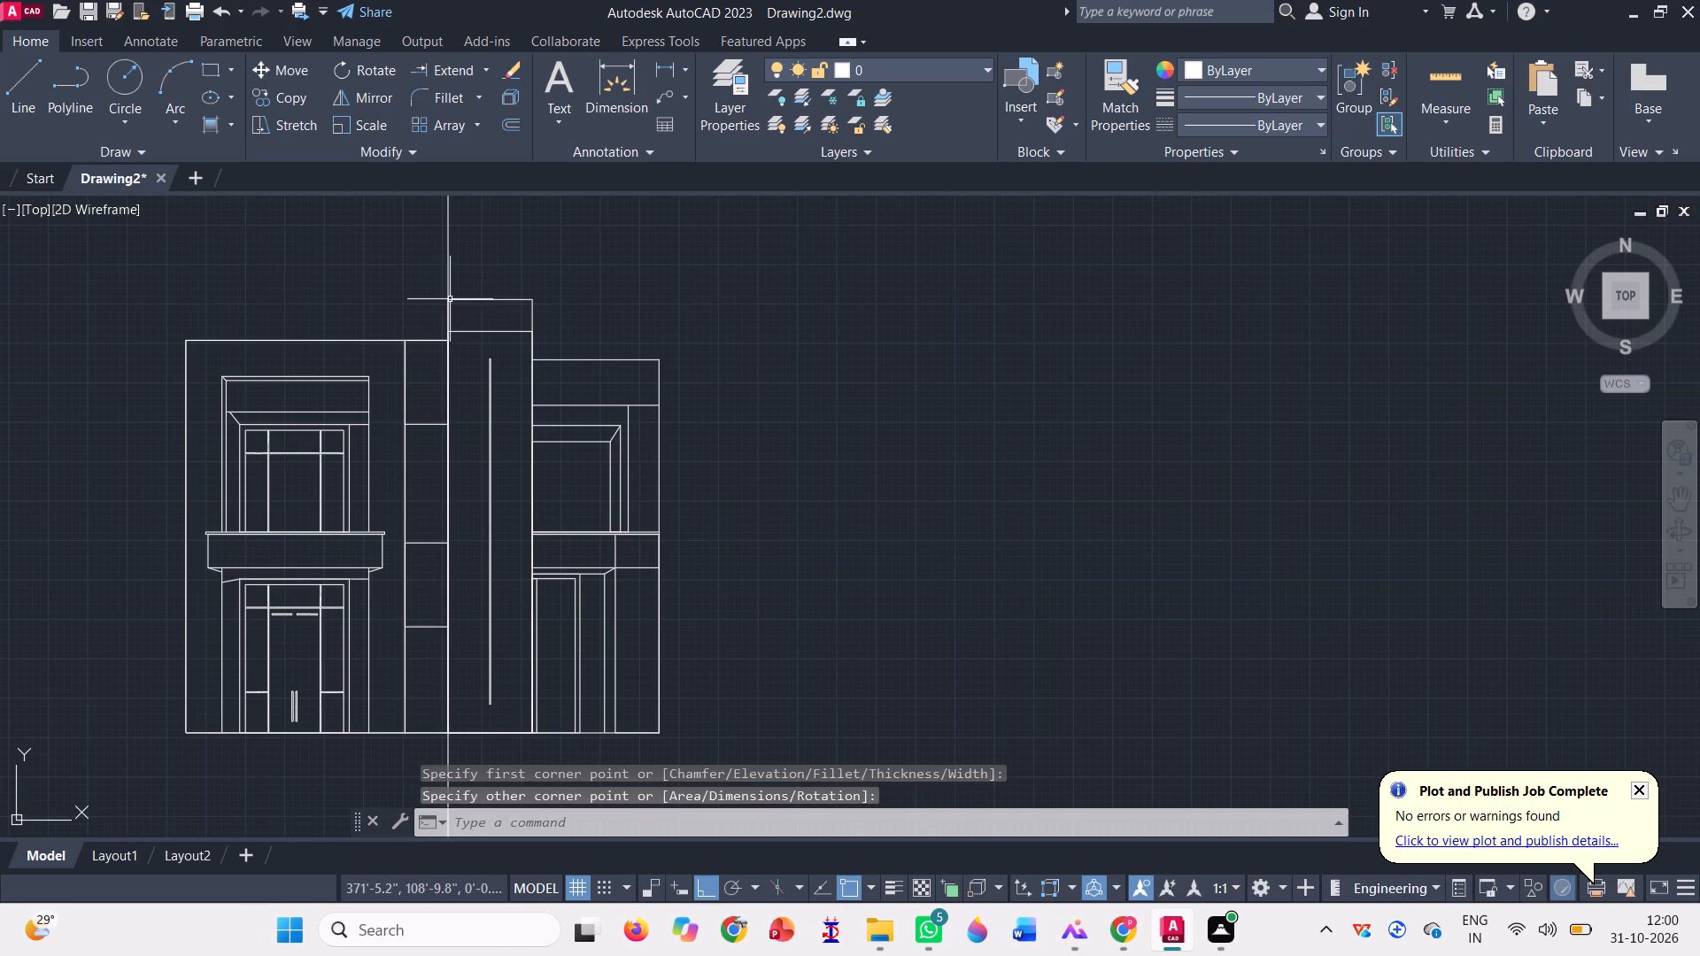
Erase the grooved panel's old, shorter outline inside the taller rectangle.
{"action": "left_click", "coordinate": [487, 343]}
{"action": "left_click", "coordinate": [477, 319]}
{"action": "key", "text": "Delete"}
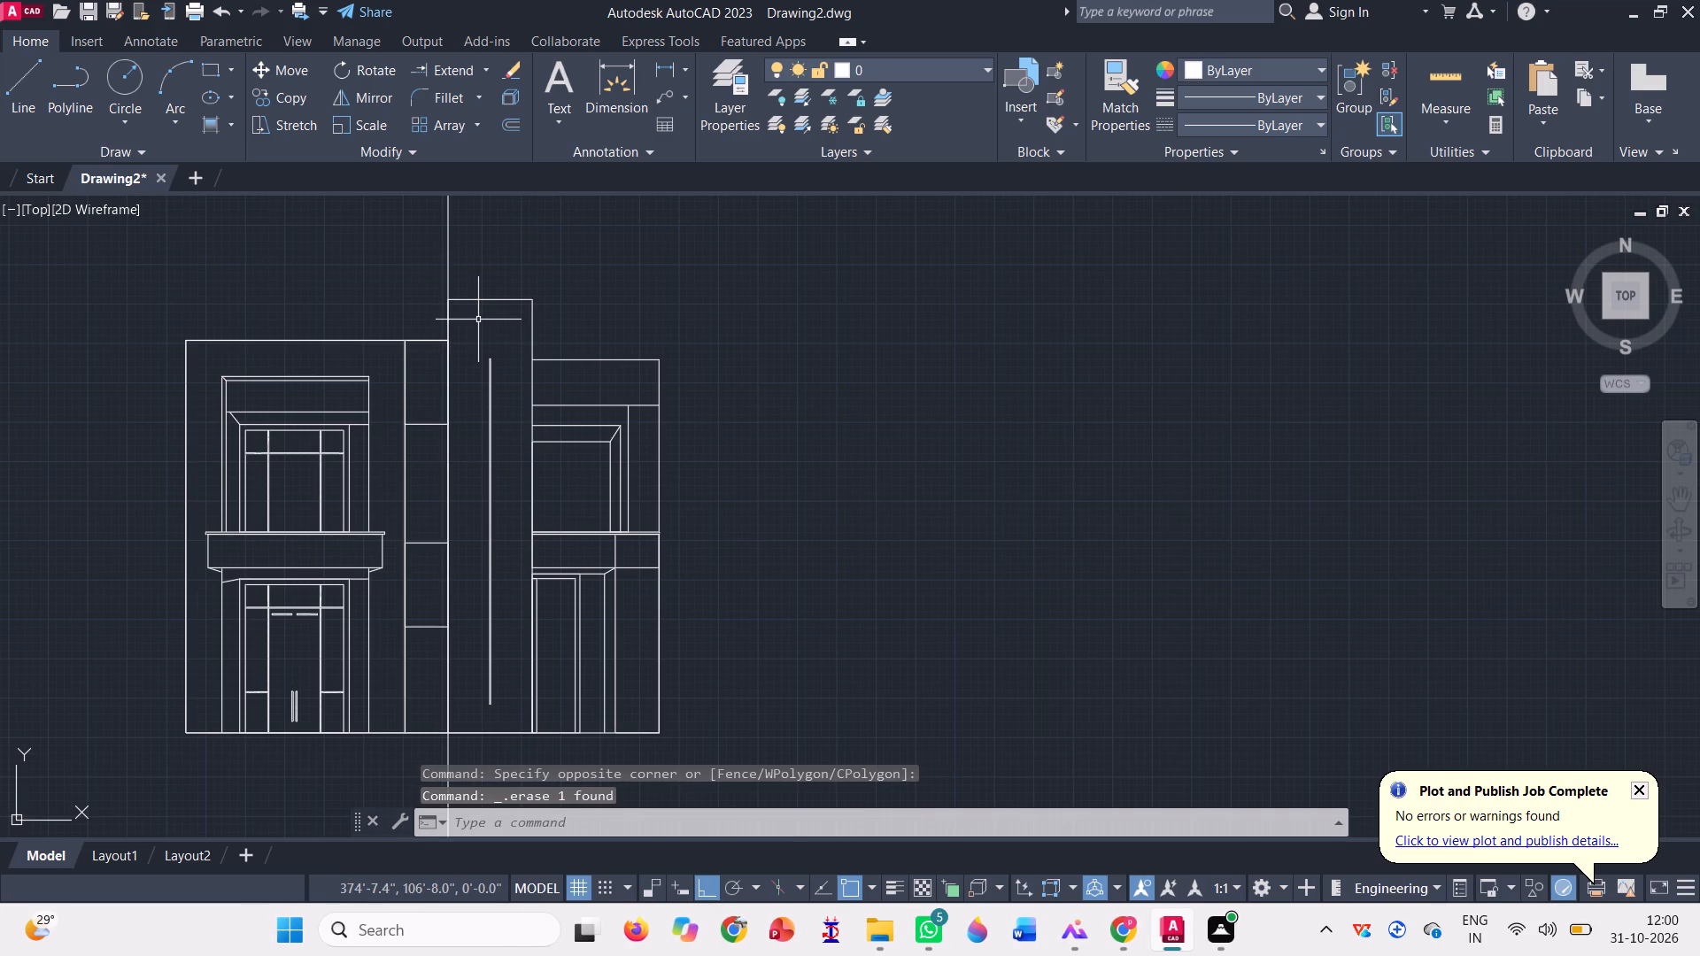
Erase the vertical construction line along the grooved panel's left edge.
{"action": "left_click", "coordinate": [443, 218]}
{"action": "left_click", "coordinate": [463, 241]}
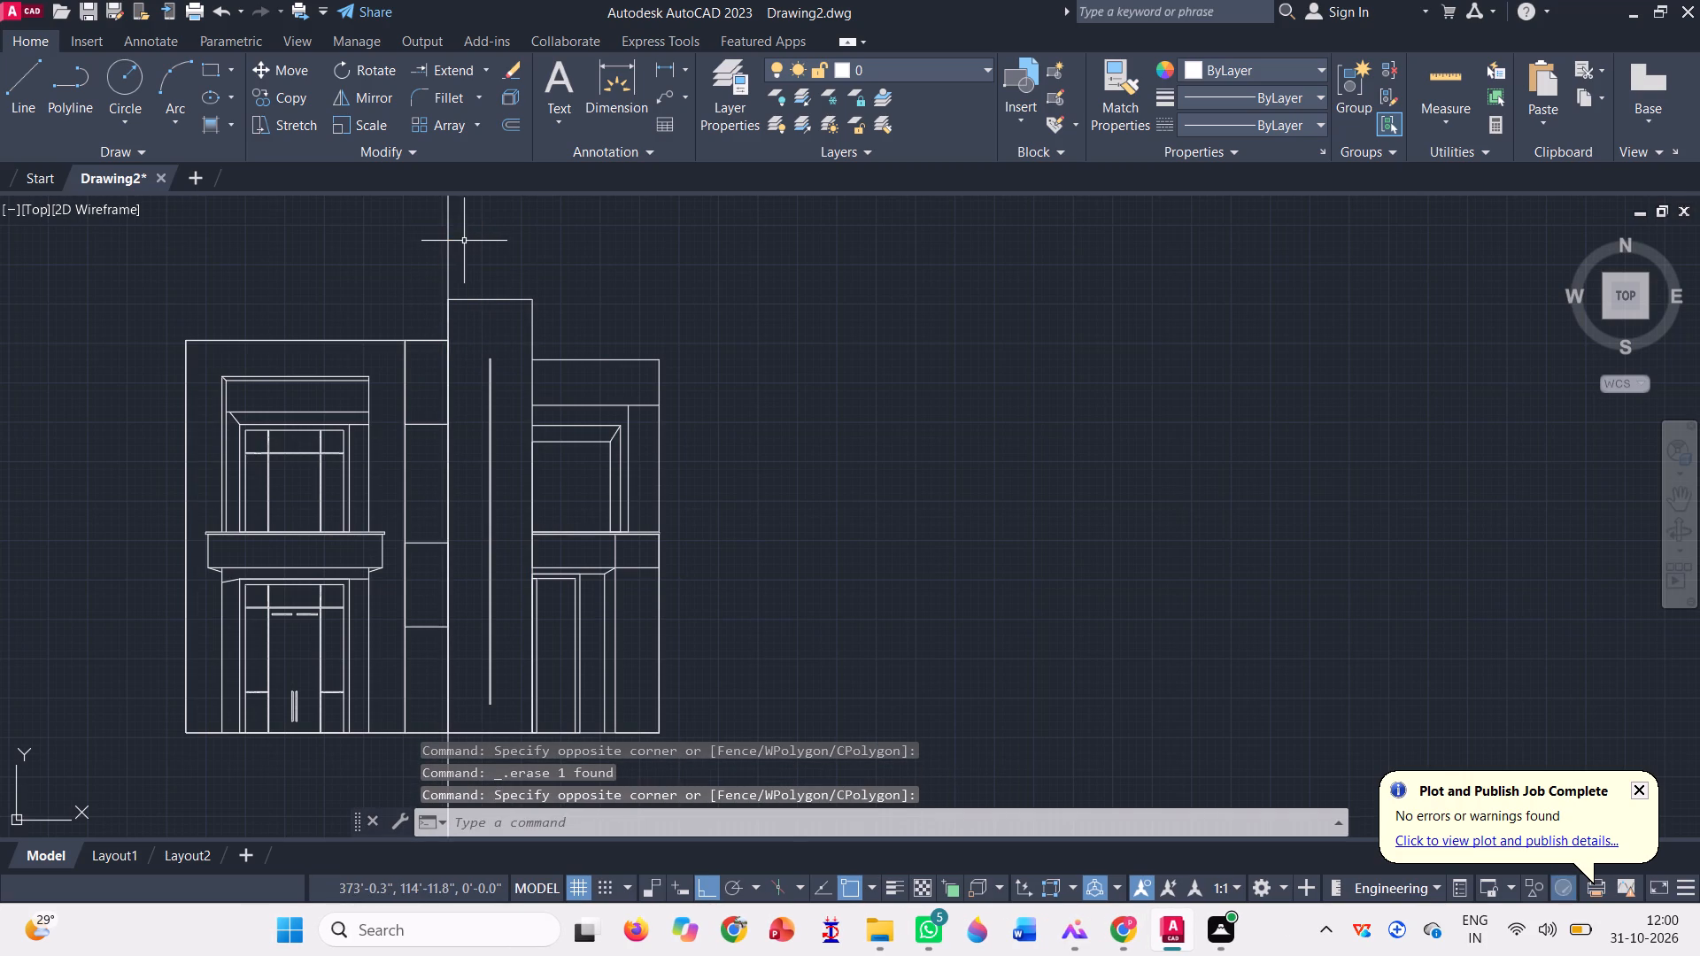
{"action": "left_click", "coordinate": [455, 246]}
{"action": "left_click", "coordinate": [420, 222]}
{"action": "key", "text": "Delete"}
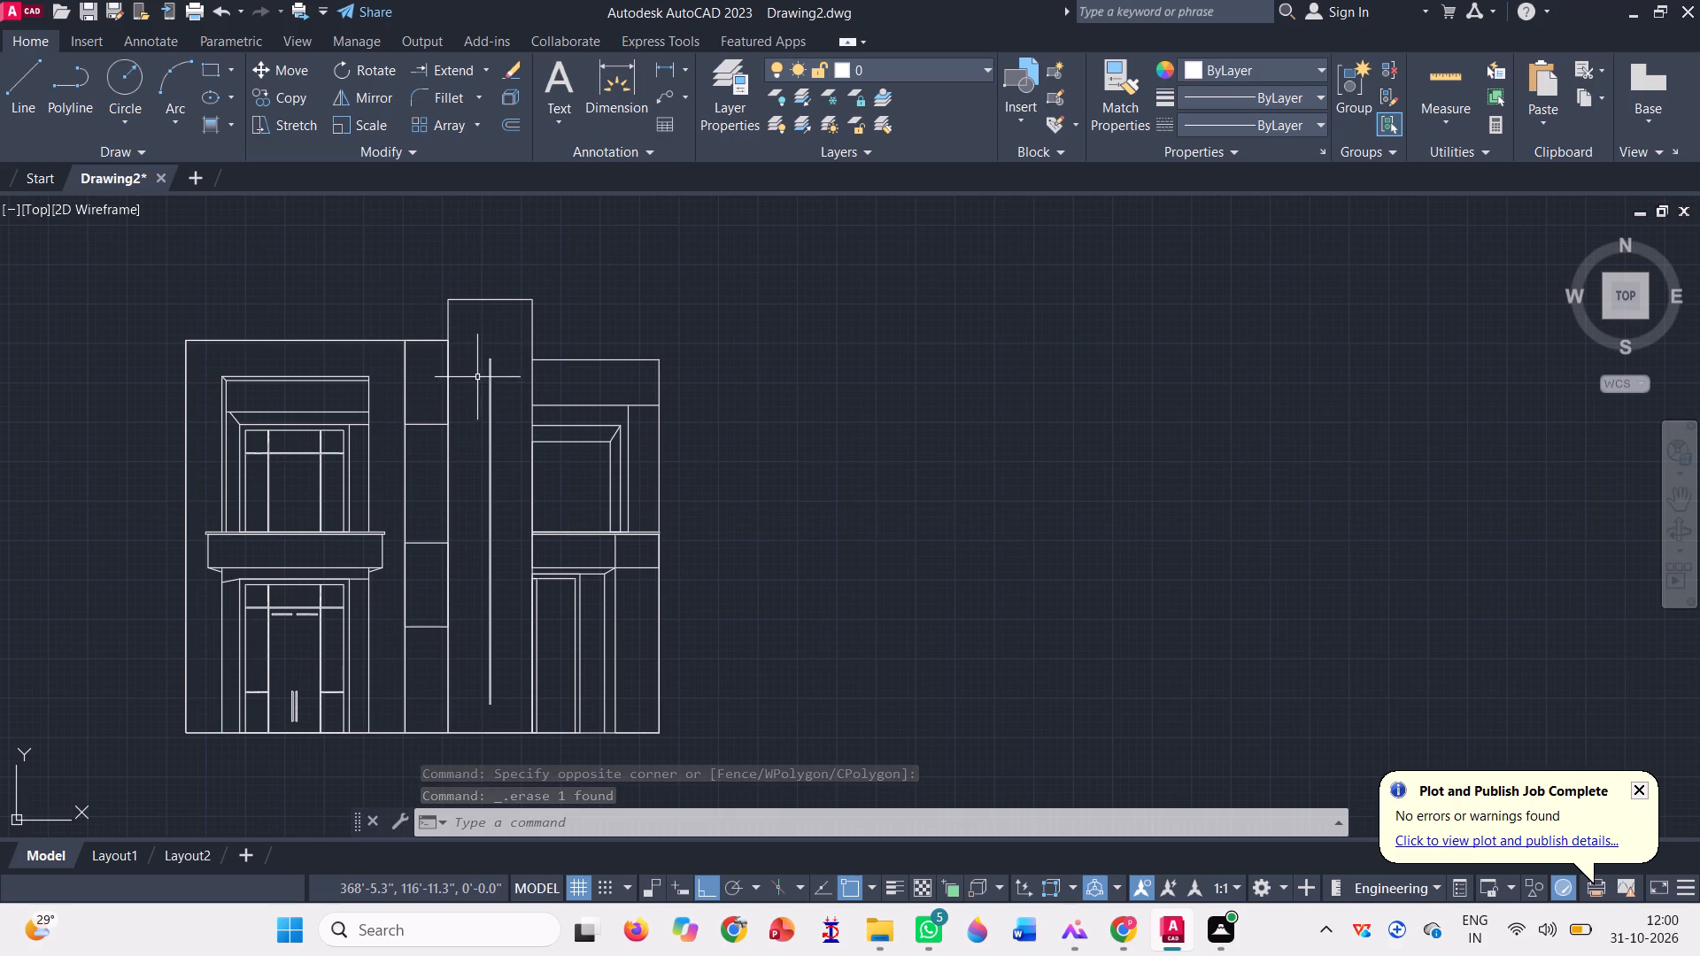
Join the central groove's two long vertical lines with its short top and bottom end lines.
{"action": "left_click", "coordinate": [505, 446]}
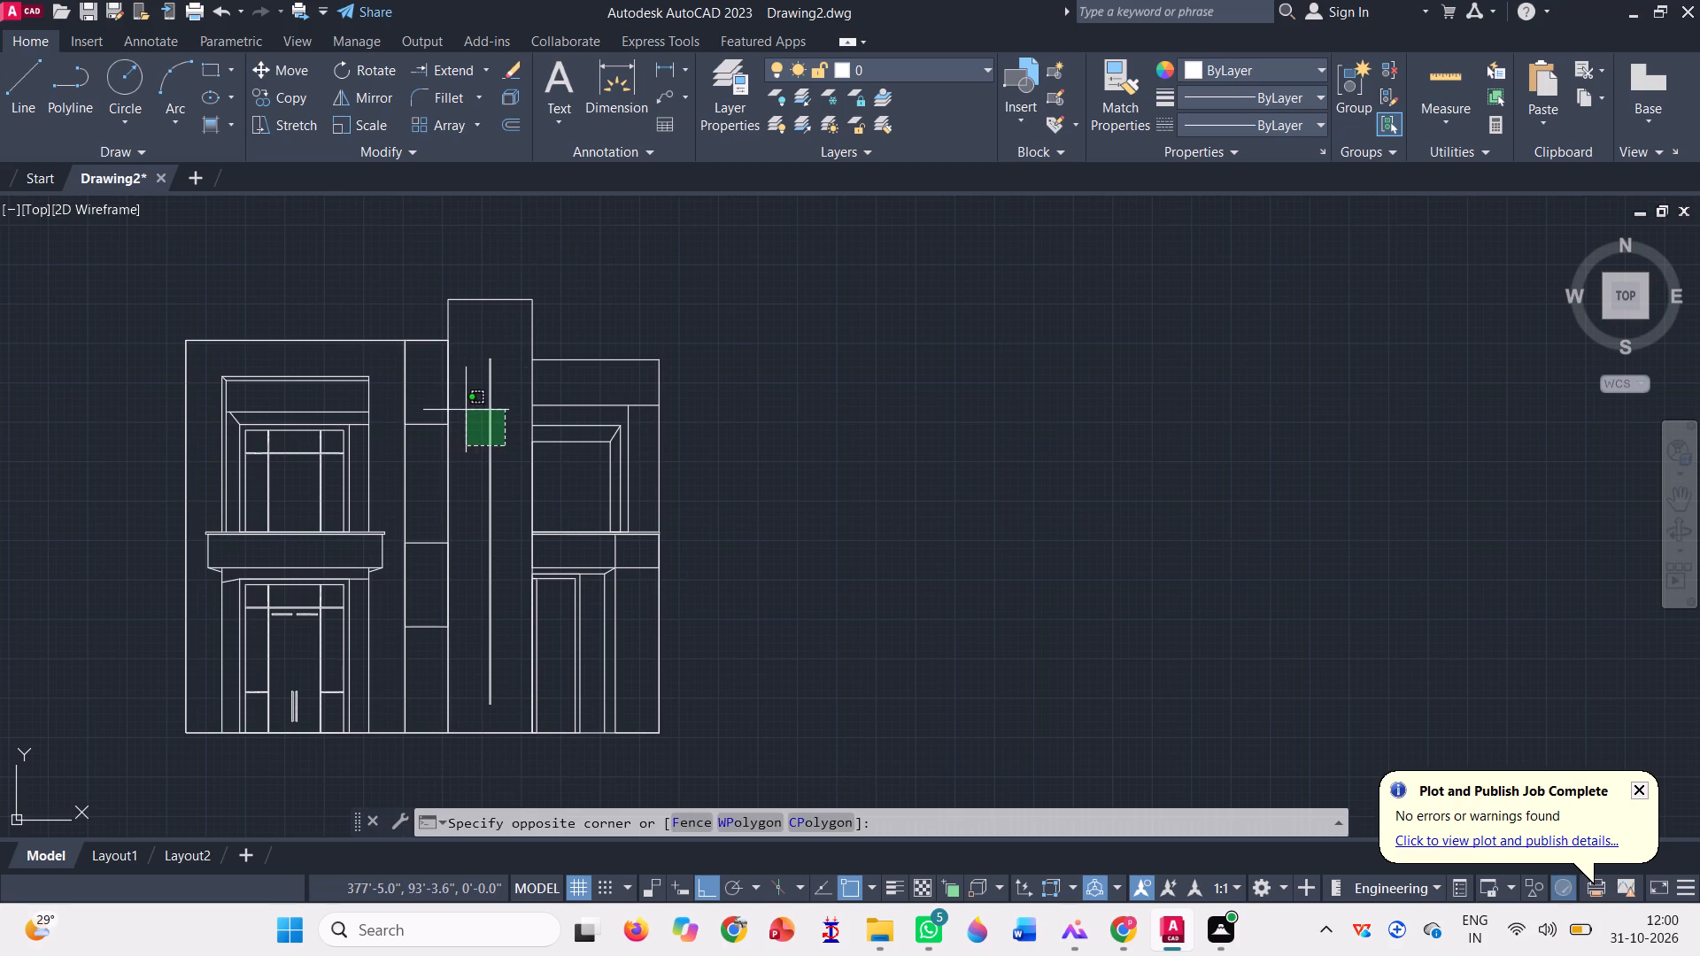
{"action": "left_click", "coordinate": [463, 407]}
{"action": "scroll", "coordinate": [478, 374], "scroll_direction": "up", "scroll_amount": 7}
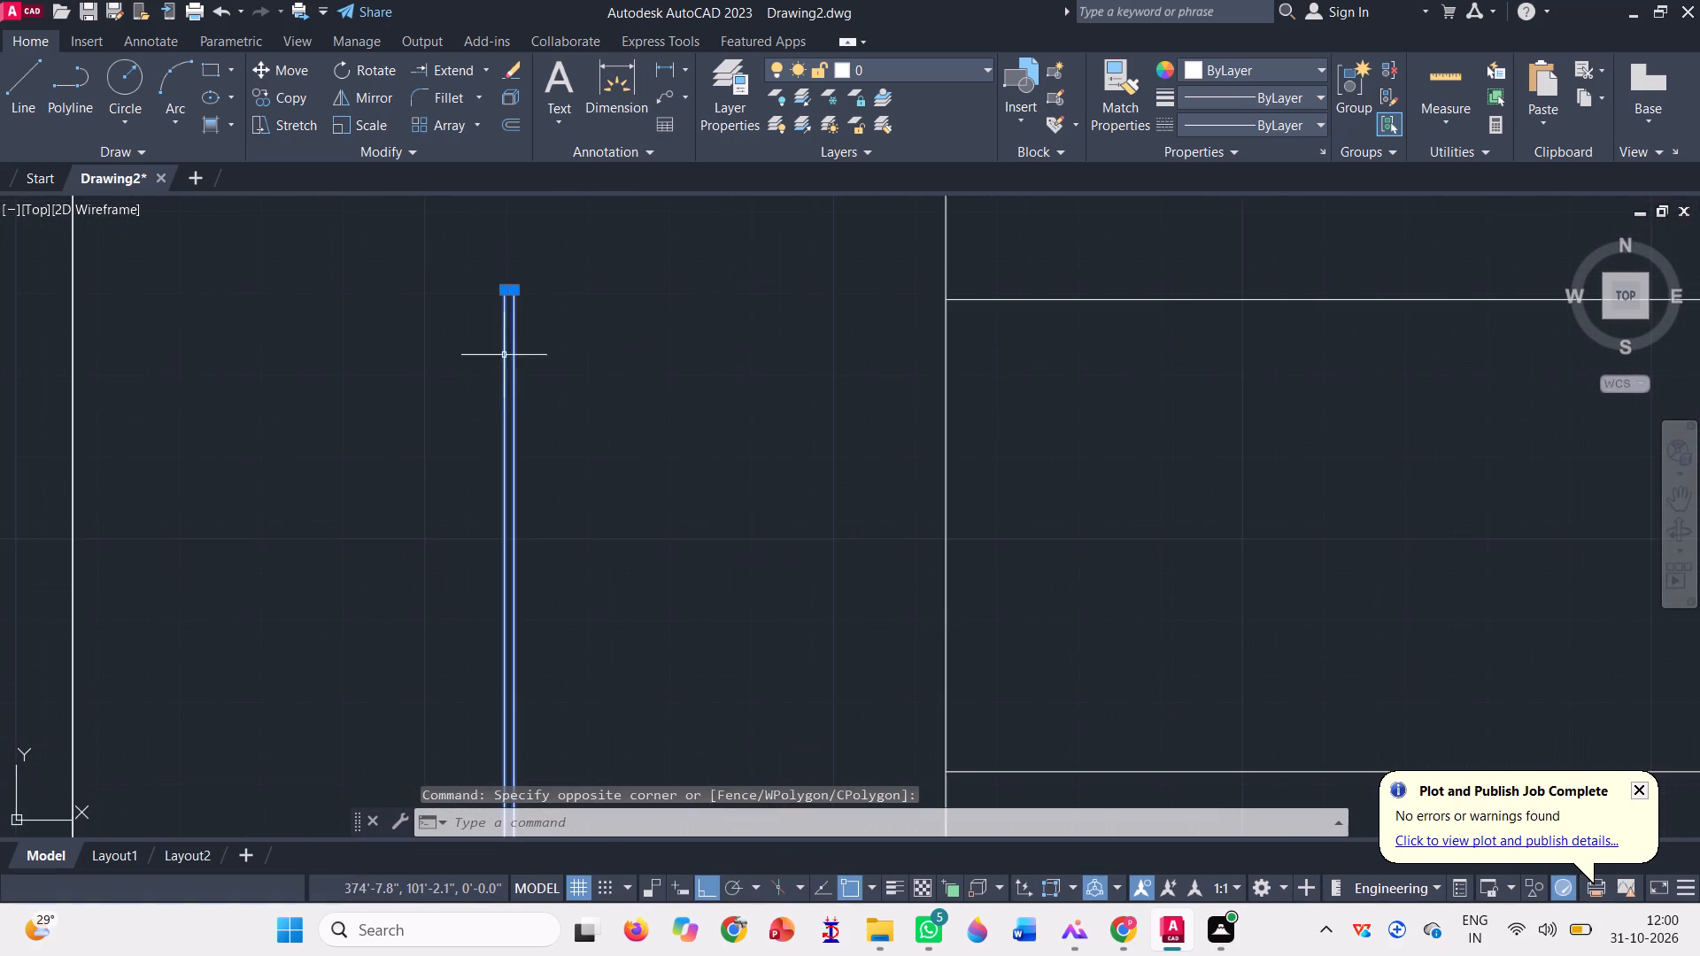
{"action": "scroll", "coordinate": [505, 258], "scroll_direction": "up", "scroll_amount": 4}
{"action": "scroll", "coordinate": [490, 436], "scroll_direction": "up", "scroll_amount": 3}
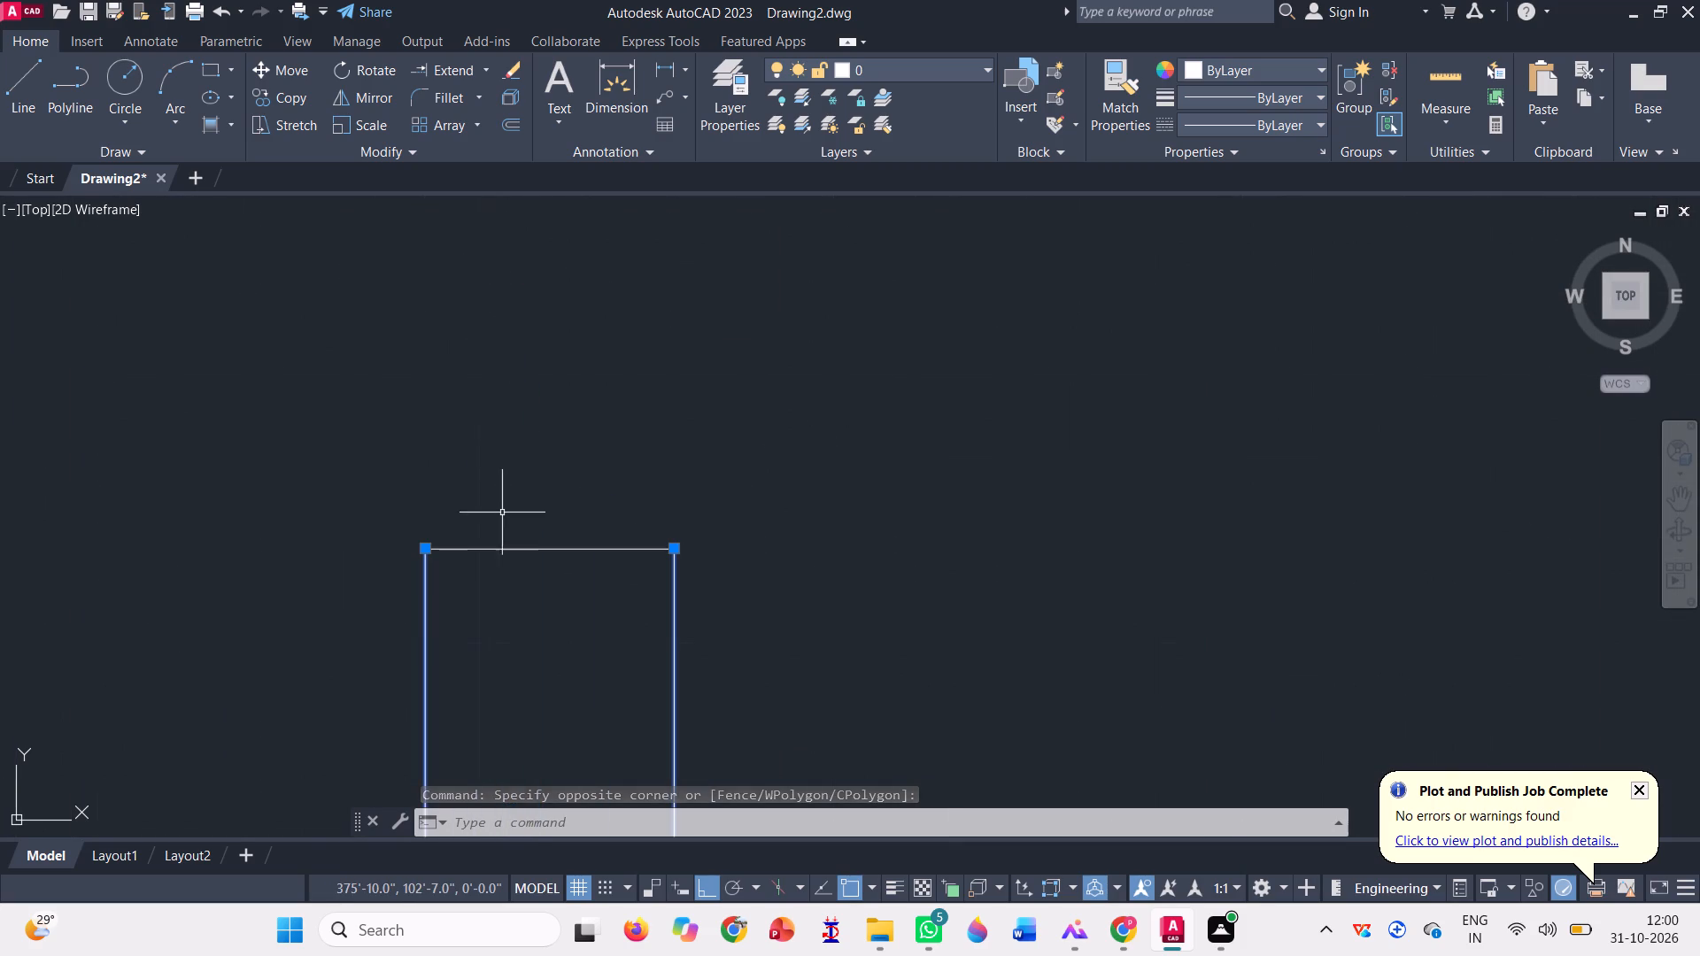
{"action": "left_click", "coordinate": [508, 566]}
{"action": "left_click", "coordinate": [480, 536]}
{"action": "scroll", "coordinate": [480, 535], "scroll_direction": "down", "scroll_amount": 11}
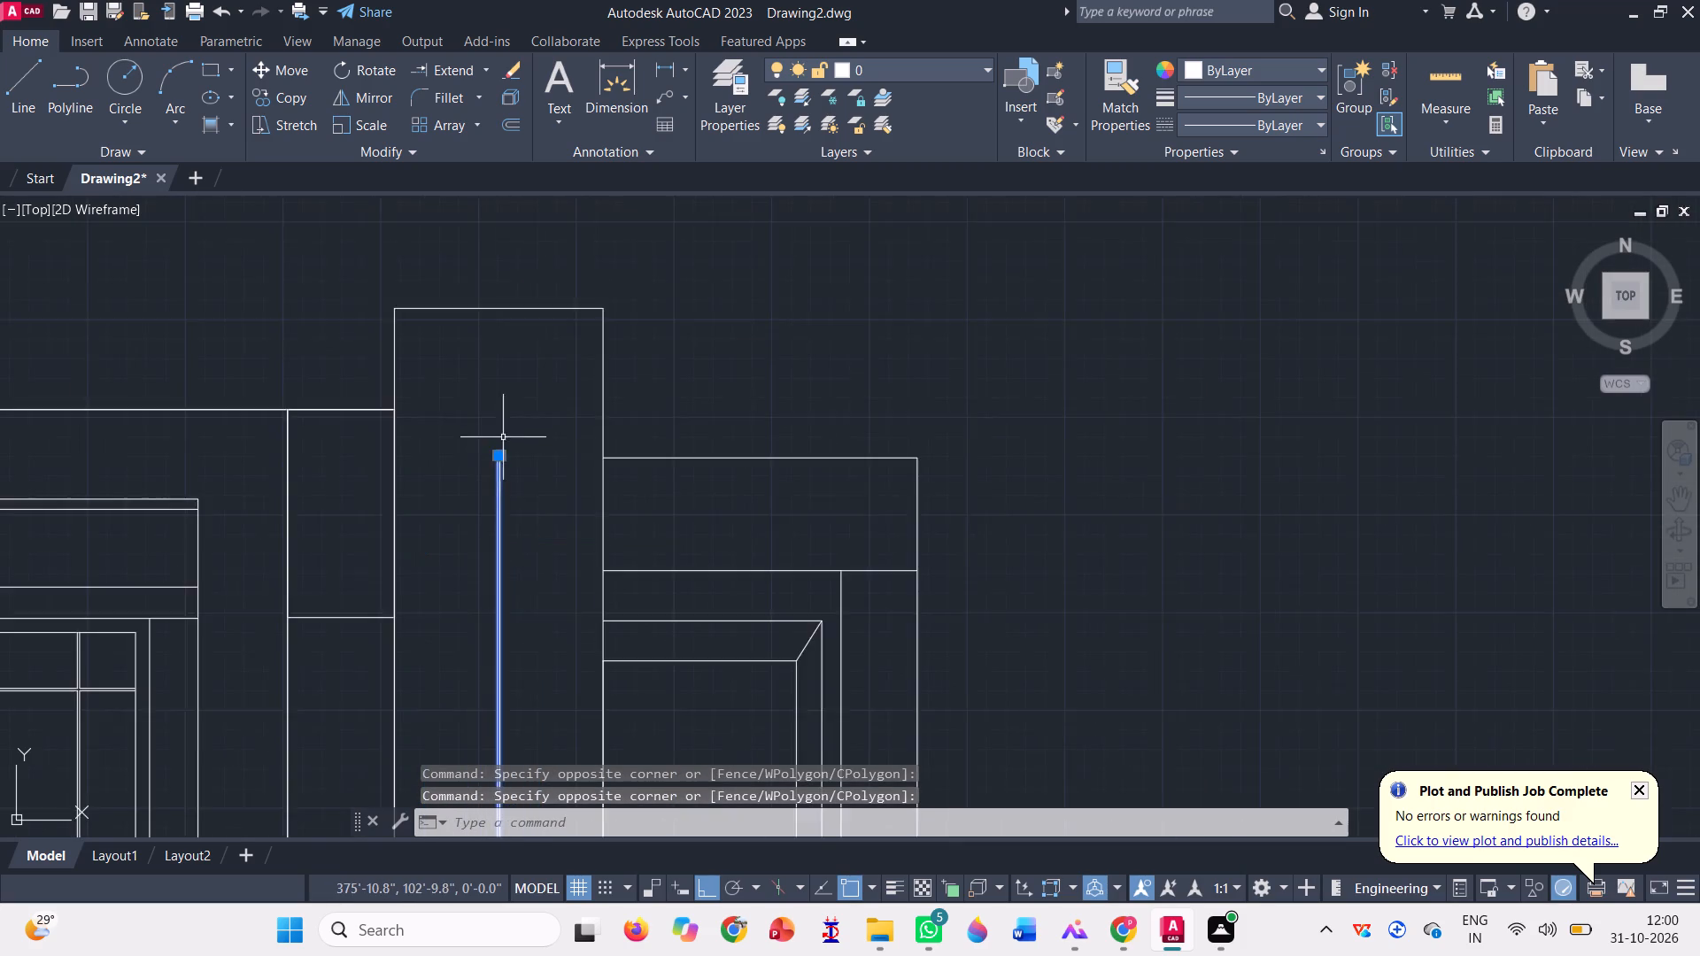
{"action": "scroll", "coordinate": [505, 435], "scroll_direction": "down", "scroll_amount": 3}
{"action": "scroll", "coordinate": [514, 574], "scroll_direction": "up", "scroll_amount": 4}
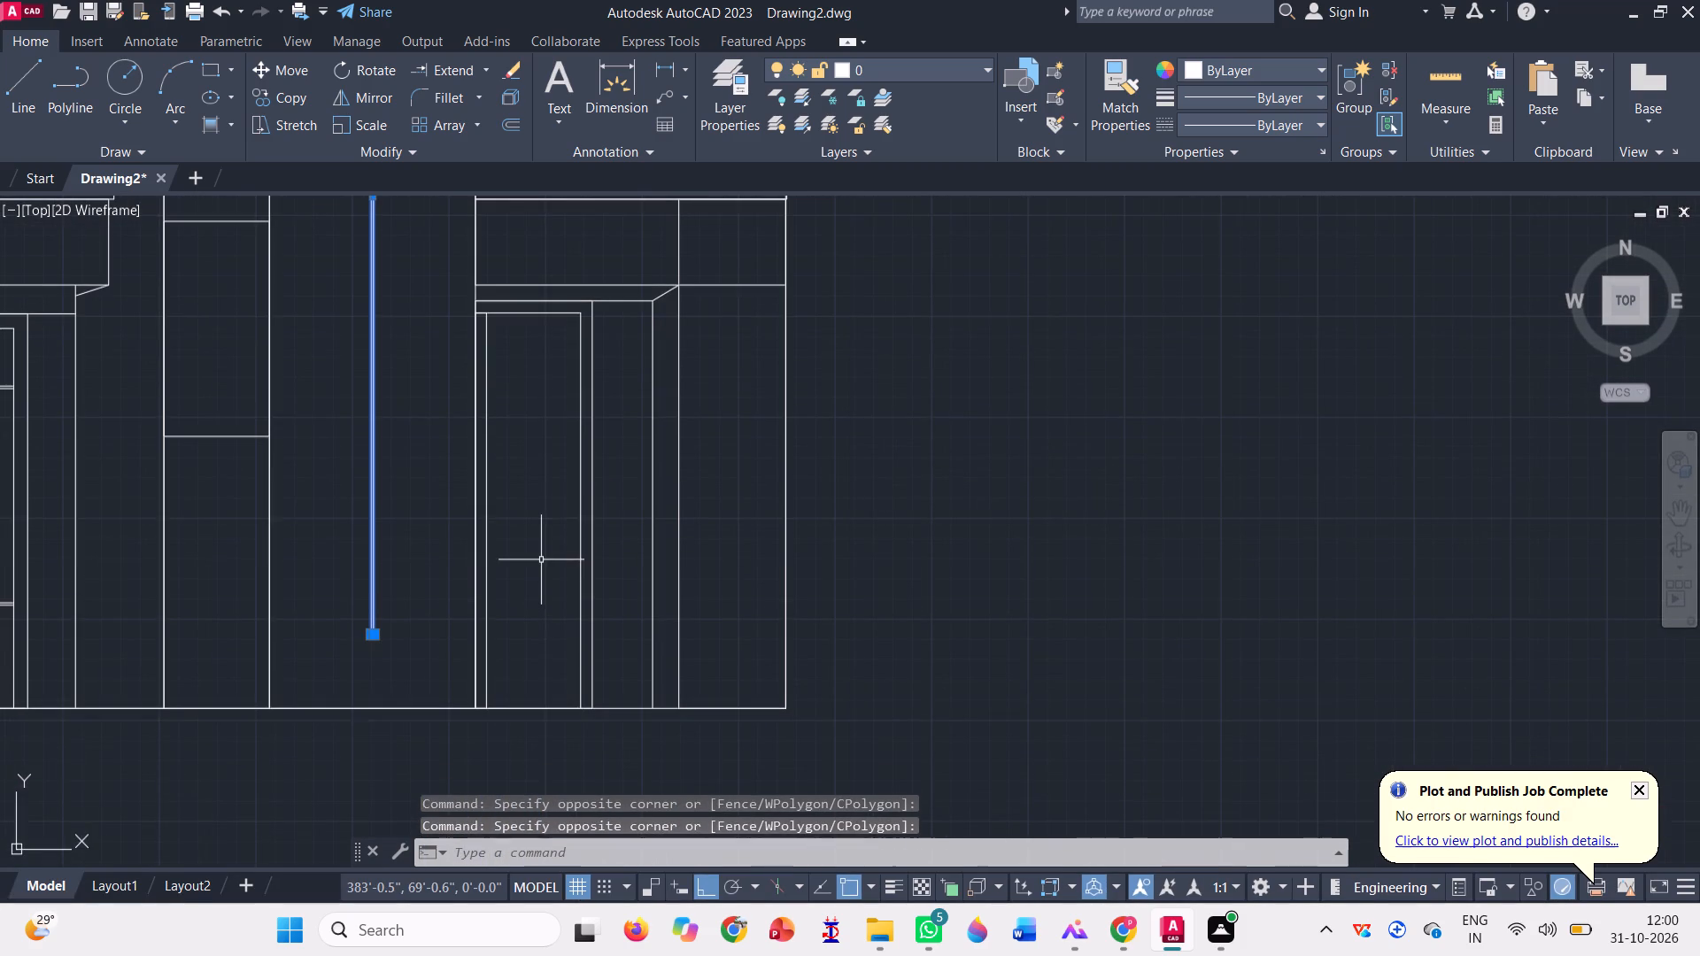
{"action": "scroll", "coordinate": [348, 642], "scroll_direction": "up", "scroll_amount": 7}
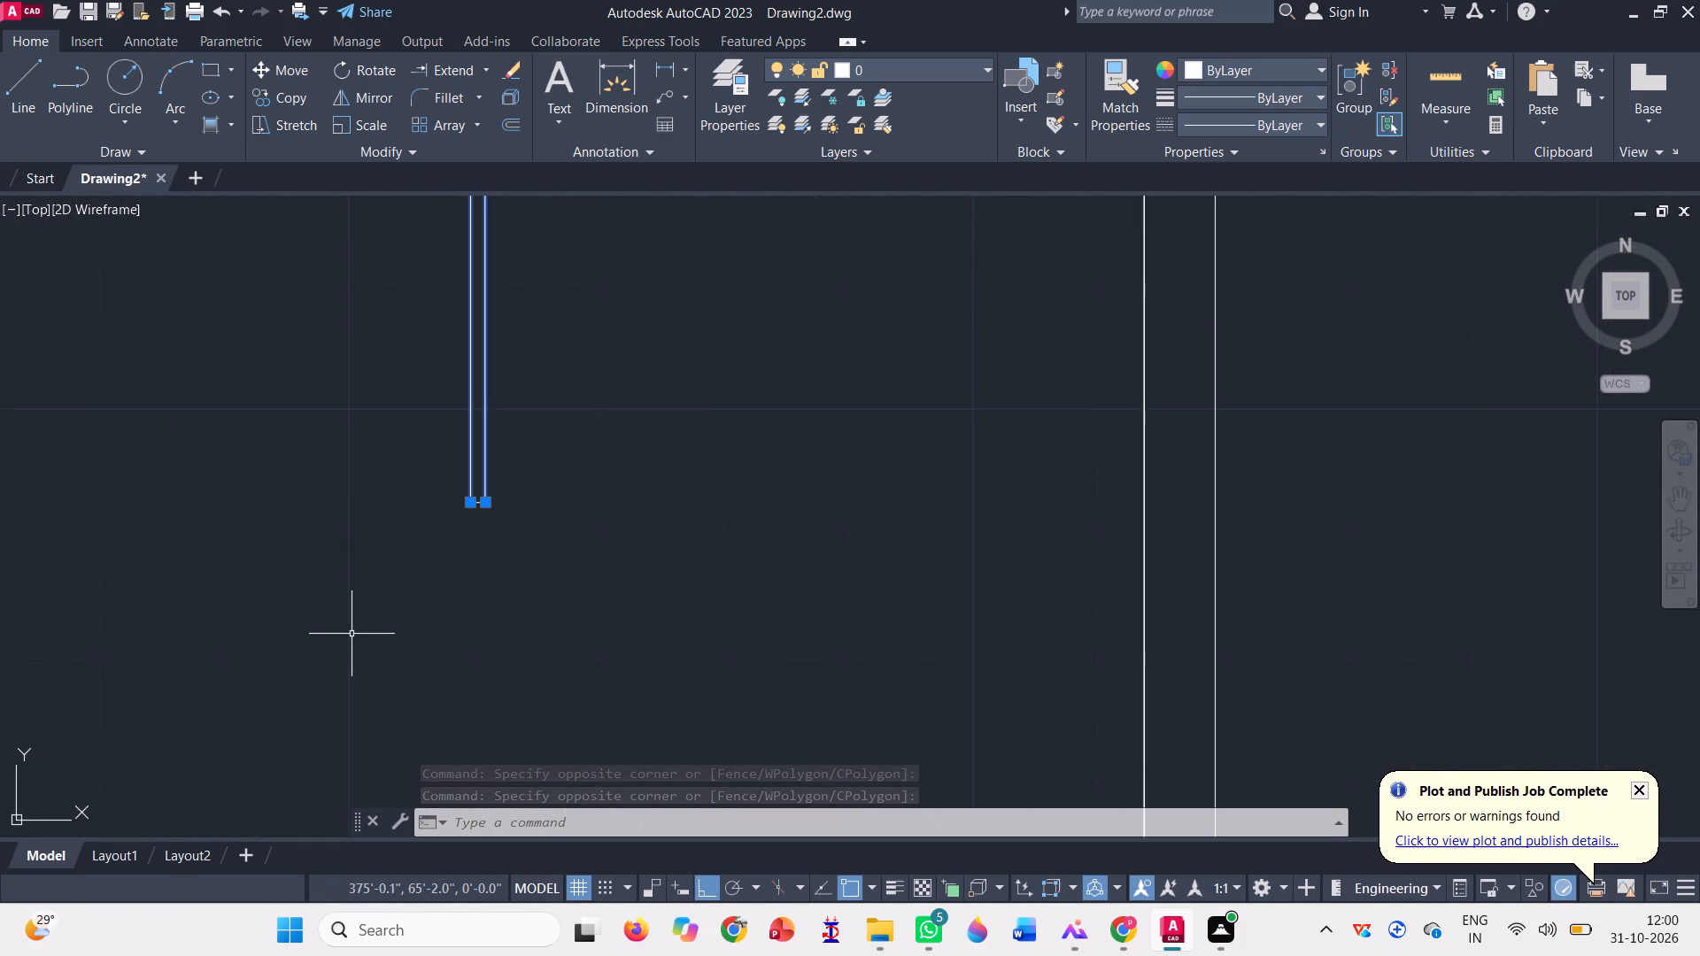
{"action": "scroll", "coordinate": [467, 475], "scroll_direction": "up", "scroll_amount": 4}
{"action": "scroll", "coordinate": [477, 547], "scroll_direction": "up", "scroll_amount": 3}
{"action": "scroll", "coordinate": [506, 574], "scroll_direction": "down", "scroll_amount": 2}
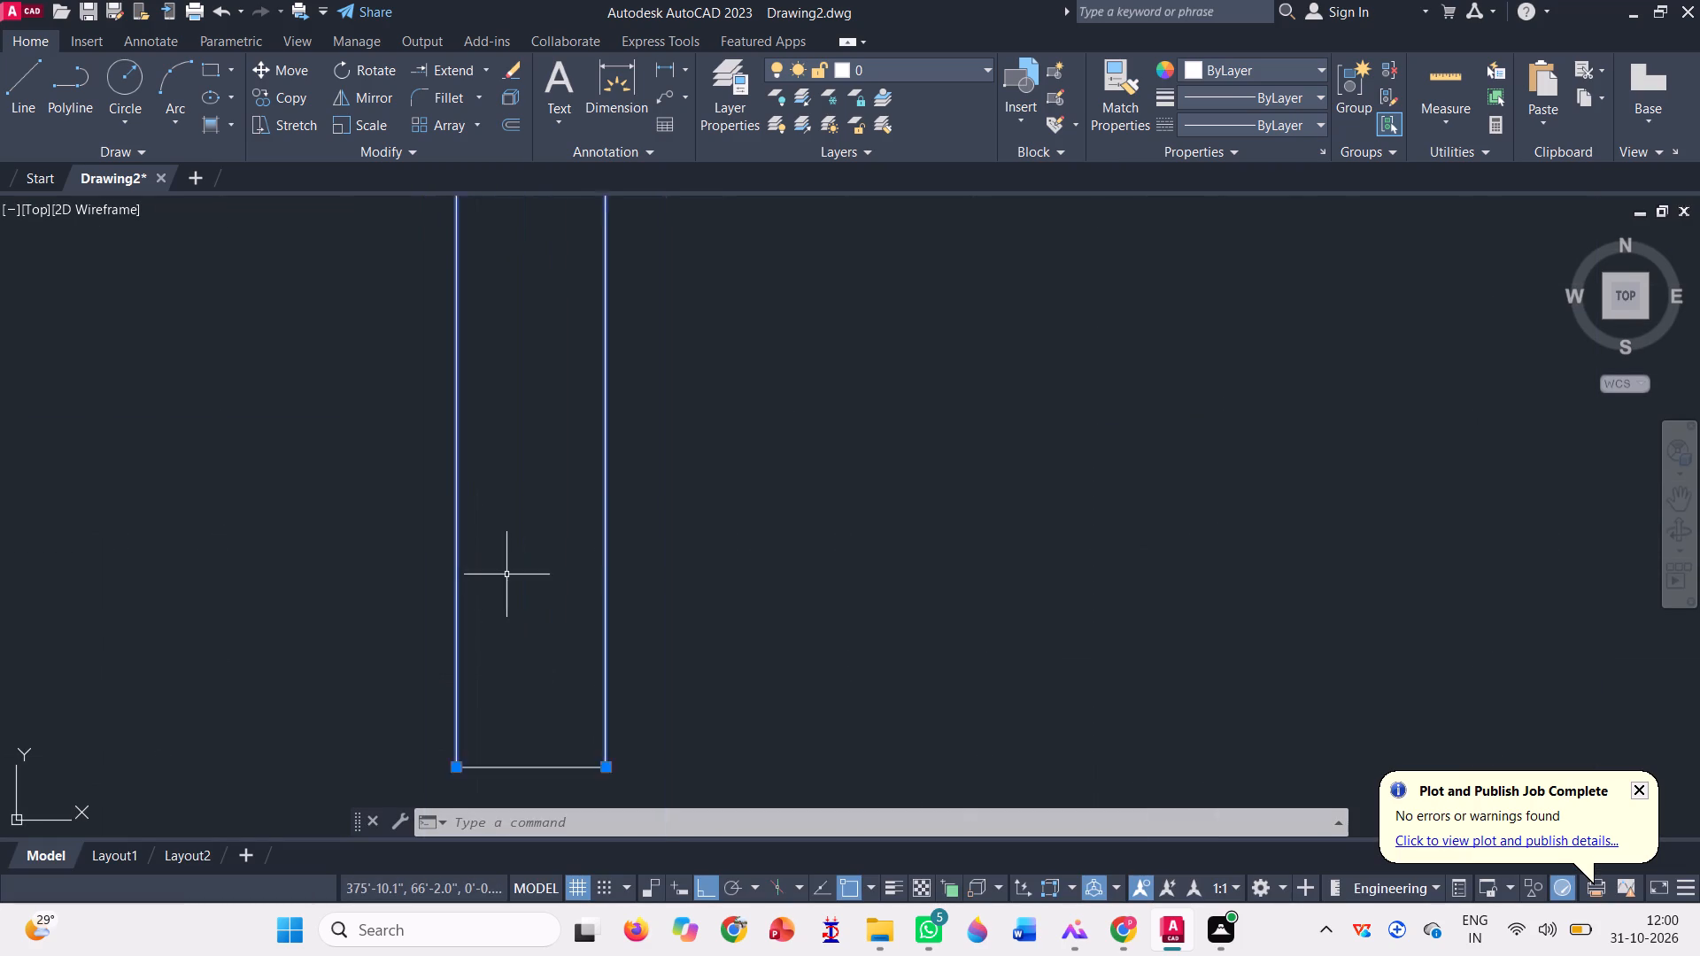
{"action": "left_click", "coordinate": [536, 738]}
{"action": "left_click", "coordinate": [503, 670]}
{"action": "scroll", "coordinate": [501, 673], "scroll_direction": "down", "scroll_amount": 2}
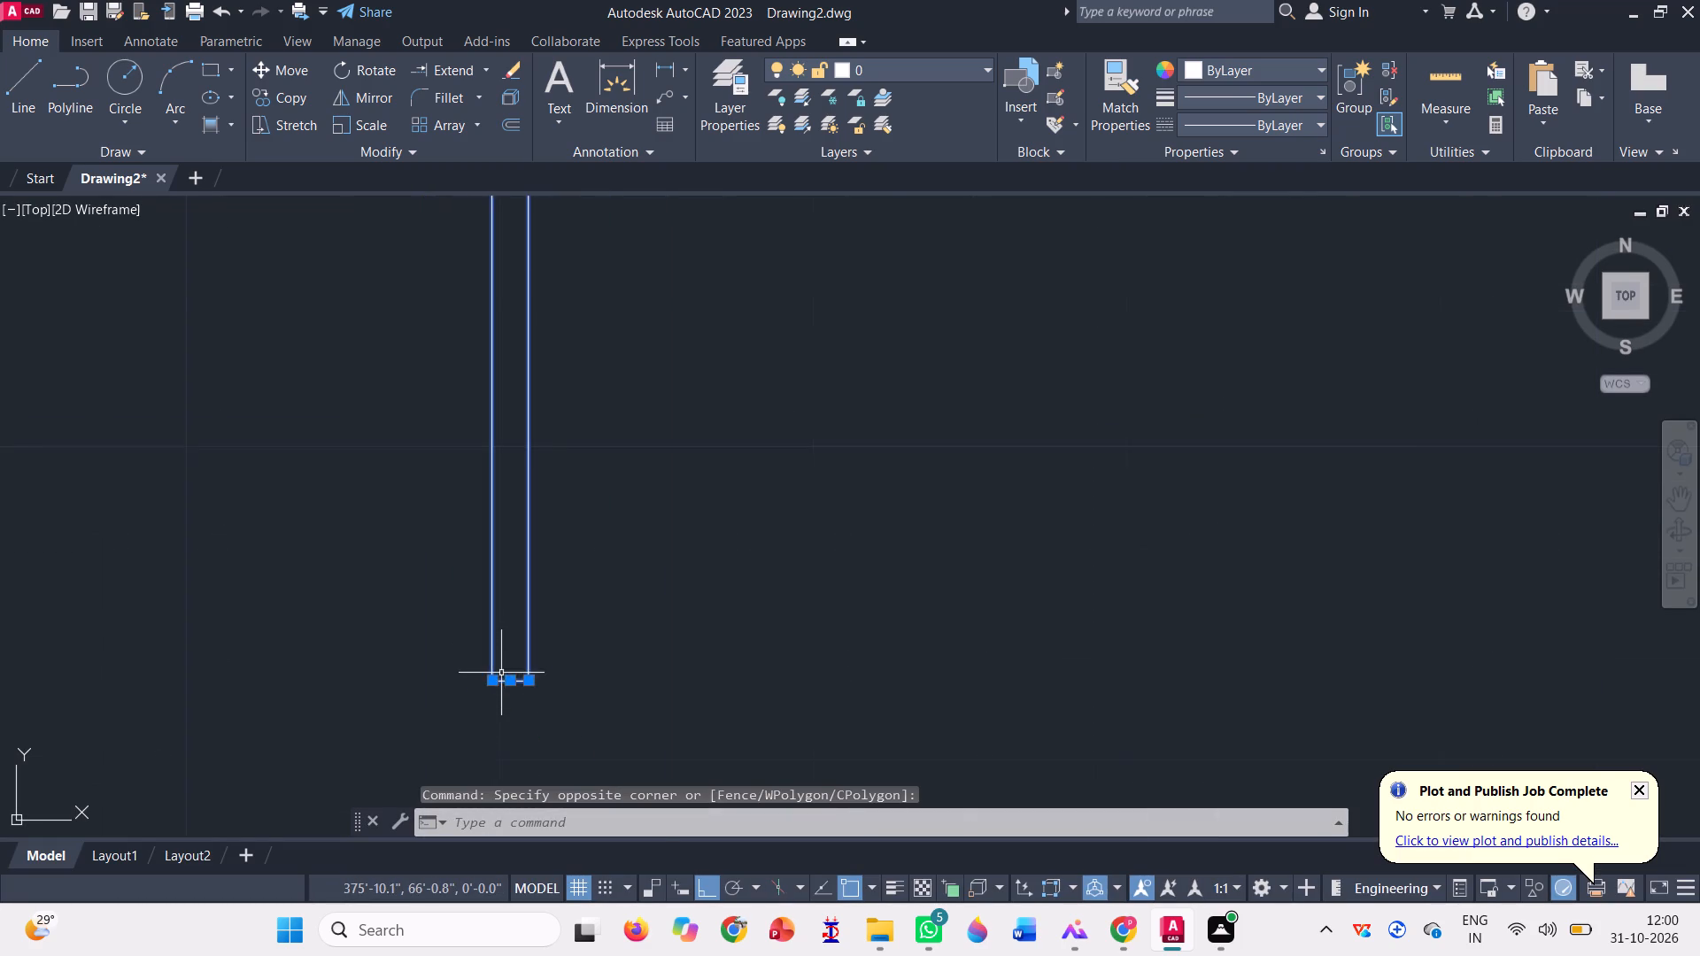
{"action": "scroll", "coordinate": [327, 633], "scroll_direction": "down", "scroll_amount": 2}
{"action": "scroll", "coordinate": [506, 612], "scroll_direction": "down", "scroll_amount": 4}
{"action": "scroll", "coordinate": [609, 611], "scroll_direction": "down", "scroll_amount": 1}
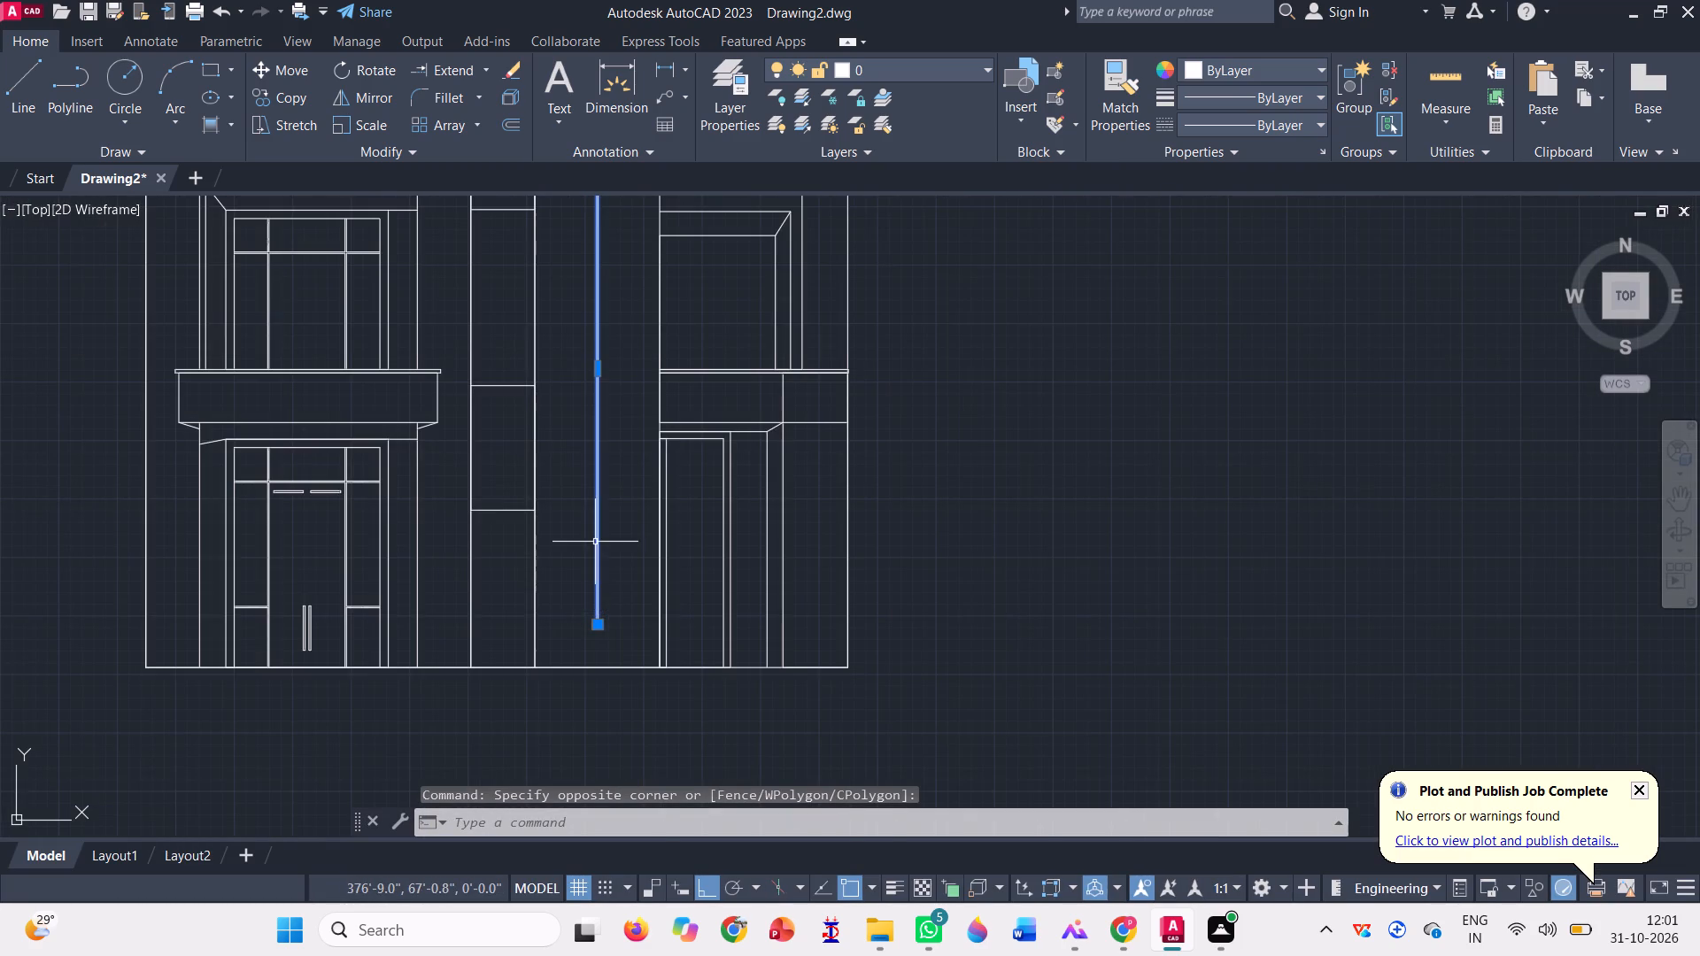
{"action": "key", "text": "j"}
{"action": "key", "text": "Return"}
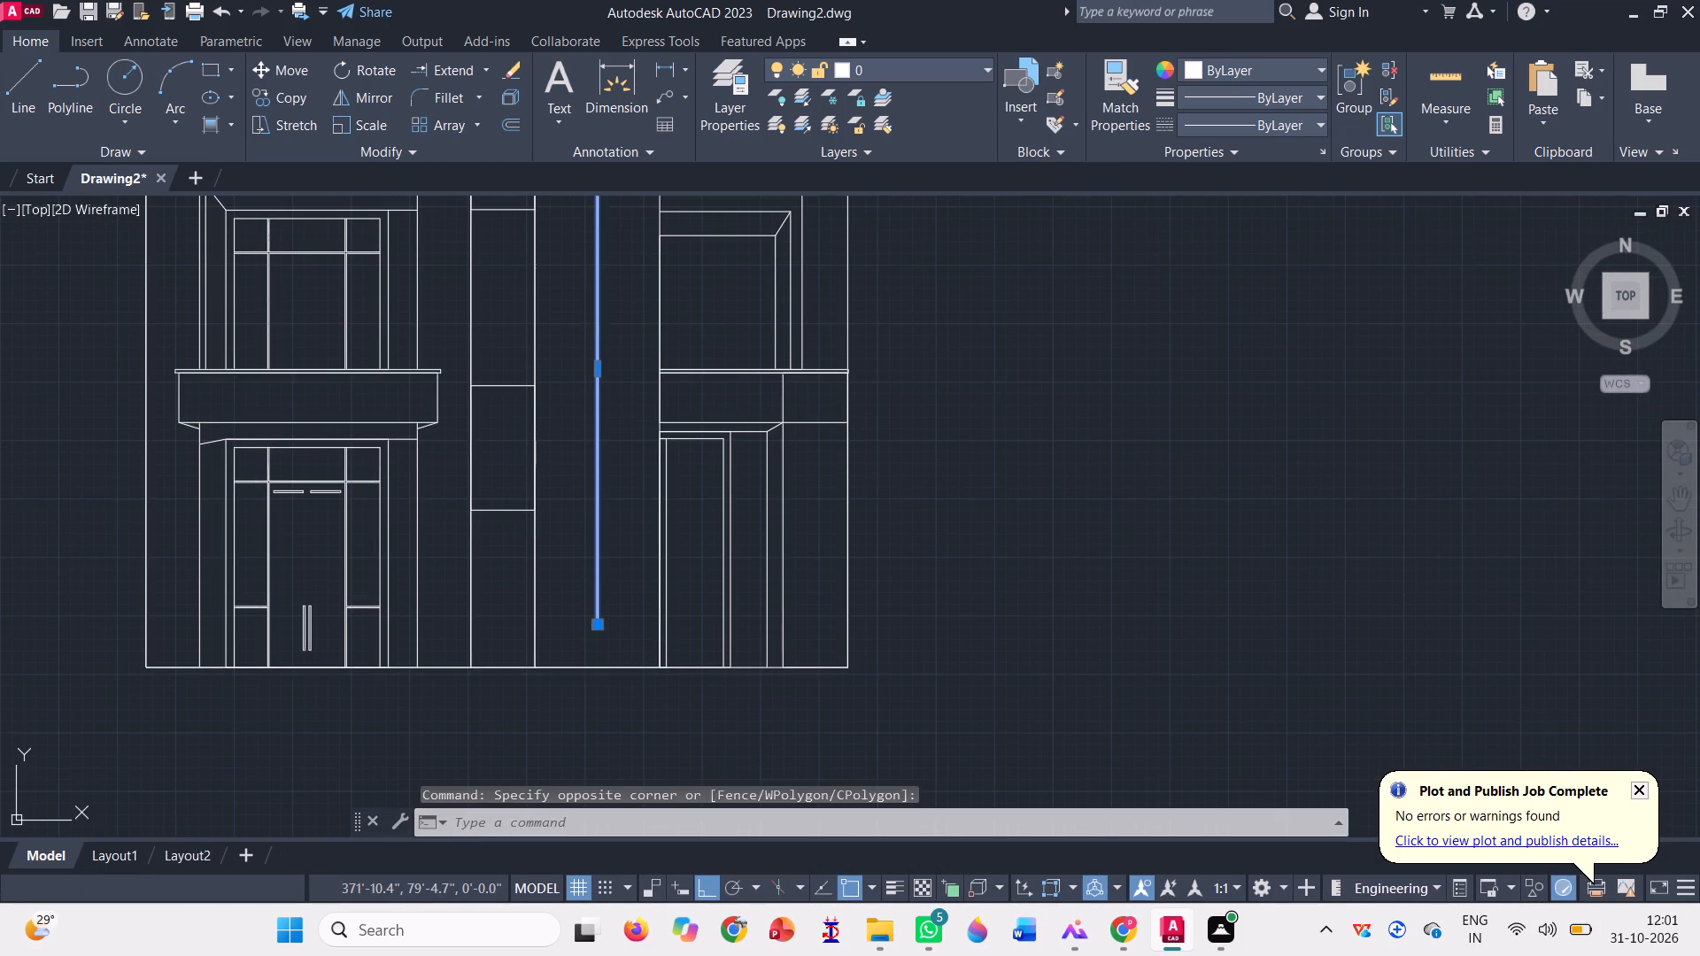
Move the joined central groove straight up about 2'-4" within the taller panel.
{"action": "scroll", "coordinate": [694, 573], "scroll_direction": "down", "scroll_amount": 1}
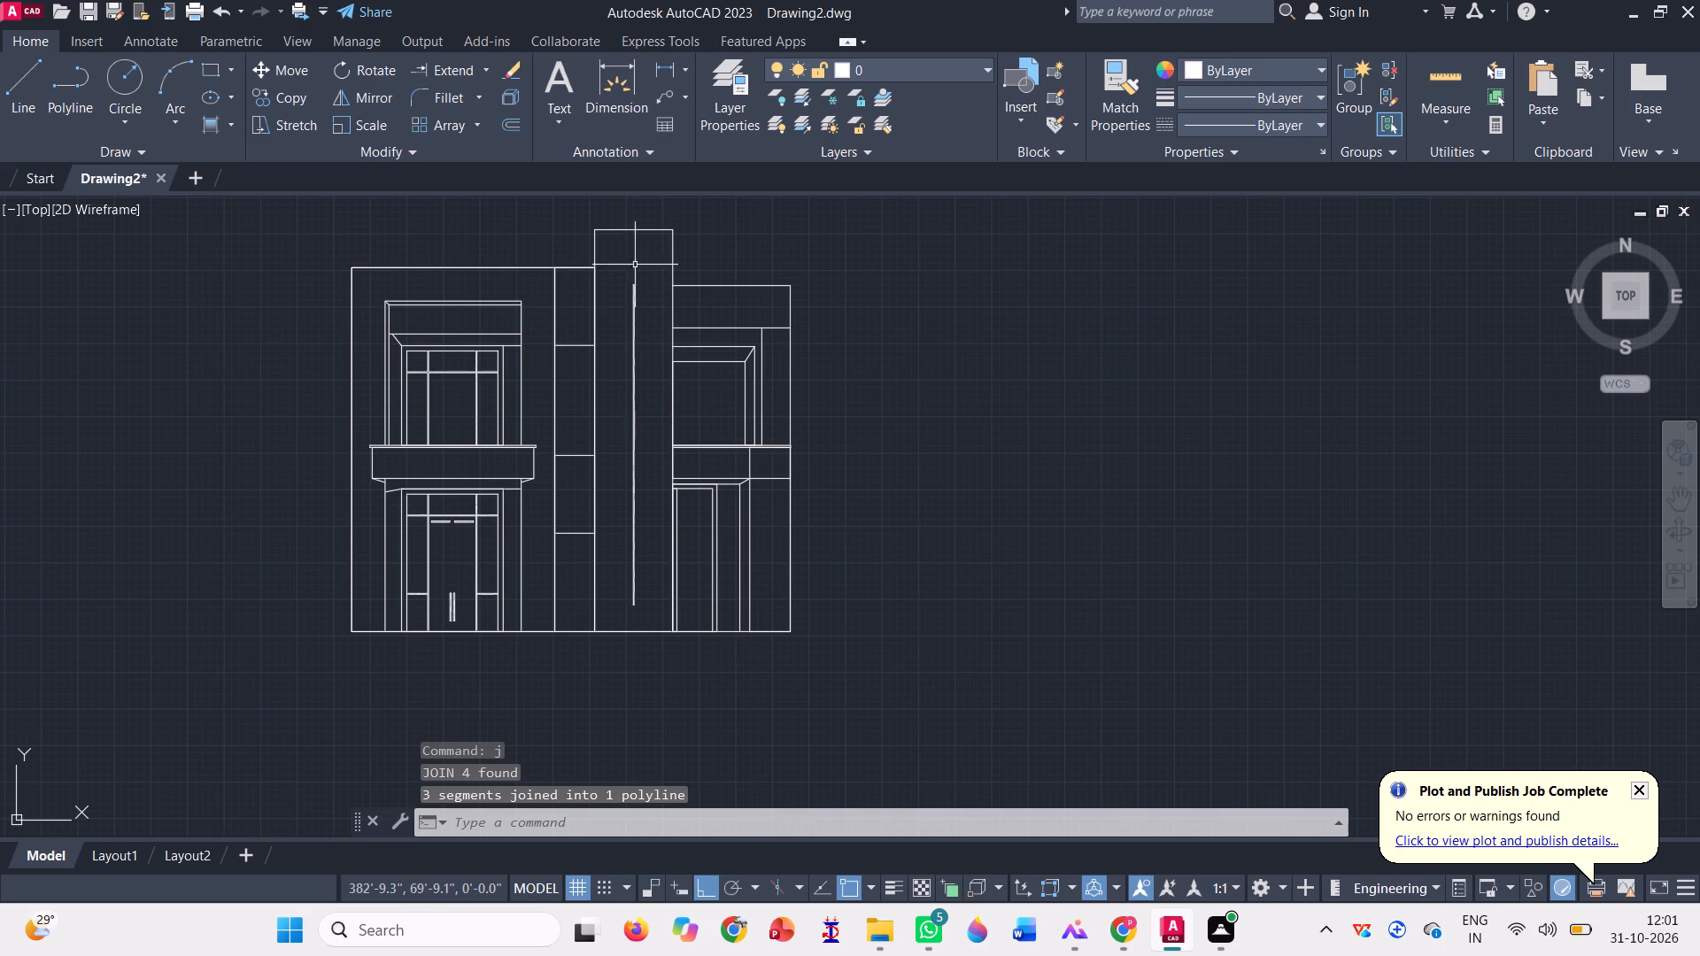
{"action": "scroll", "coordinate": [637, 218], "scroll_direction": "up", "scroll_amount": 3}
{"action": "left_click", "coordinate": [623, 606]}
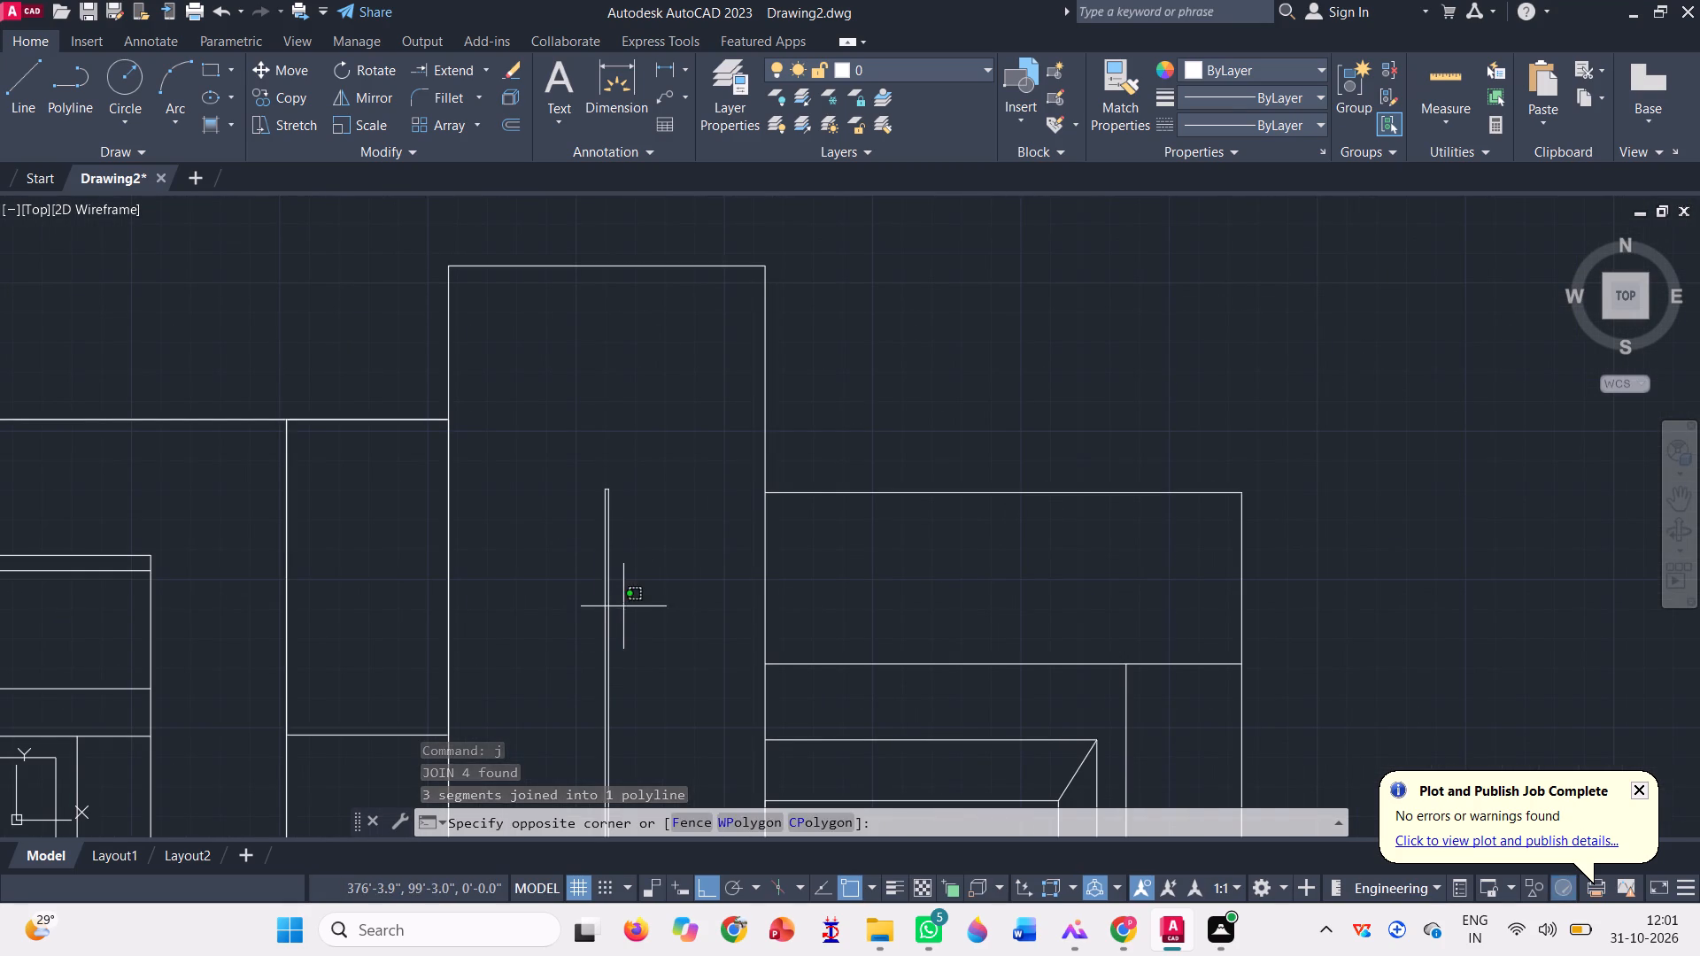
{"action": "left_click", "coordinate": [600, 534]}
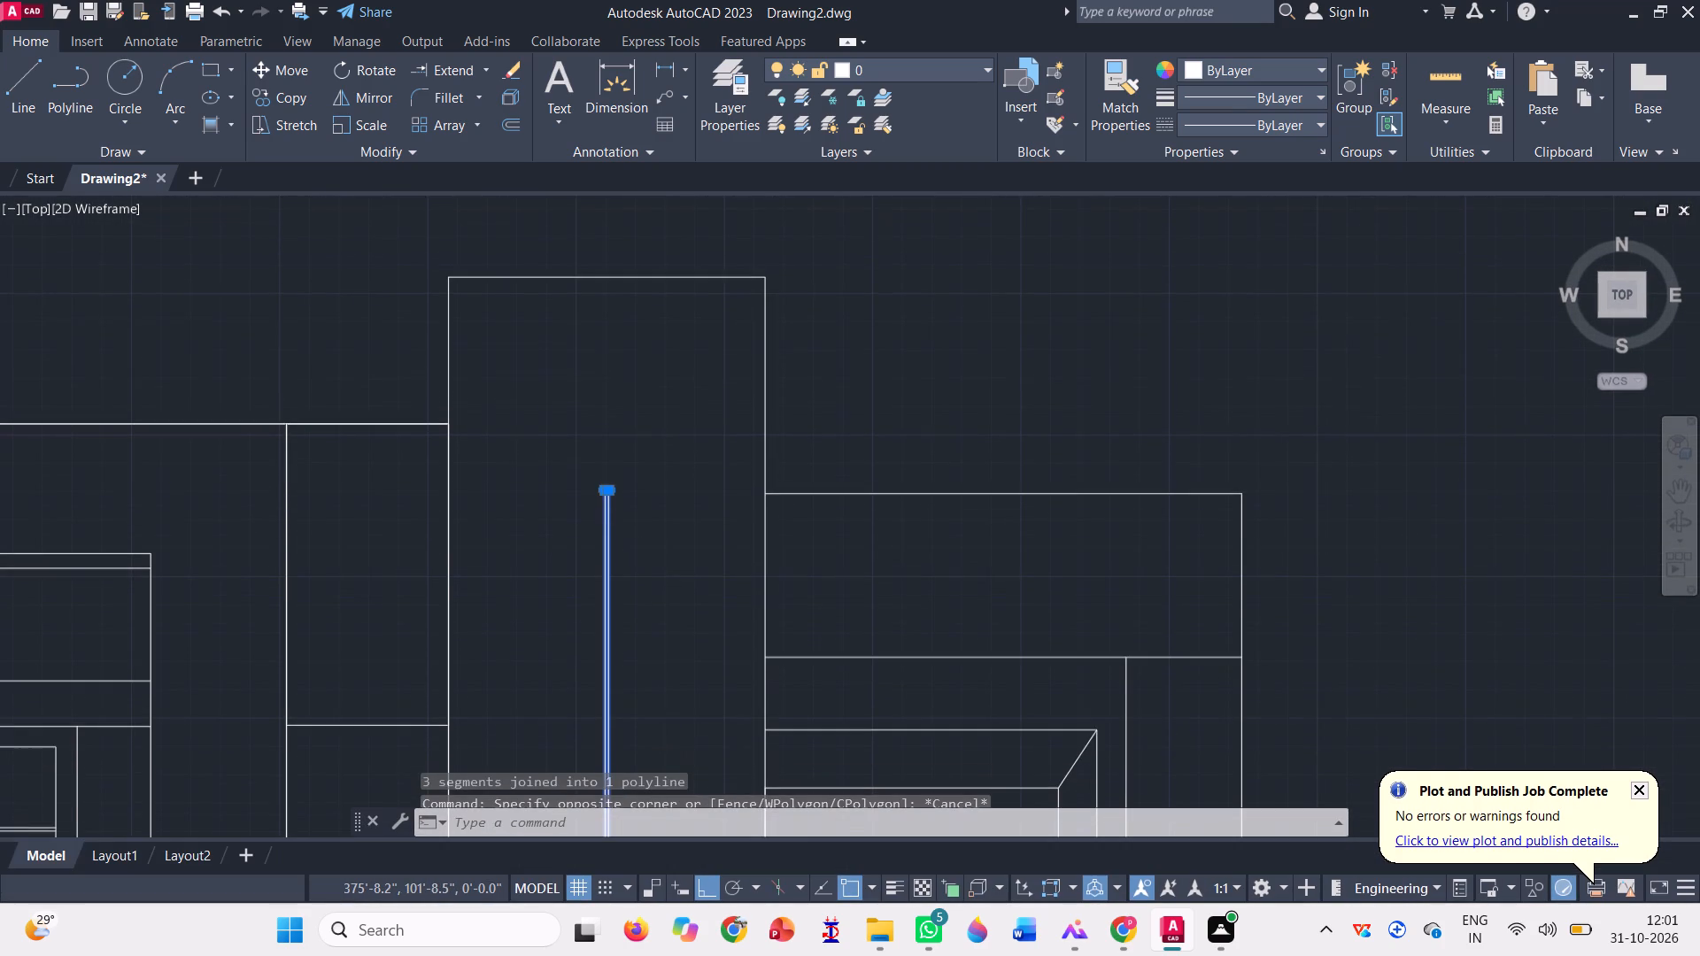
{"action": "scroll", "coordinate": [575, 473], "scroll_direction": "up", "scroll_amount": 2}
{"action": "type", "text": "m"}
{"action": "key", "text": "space"}
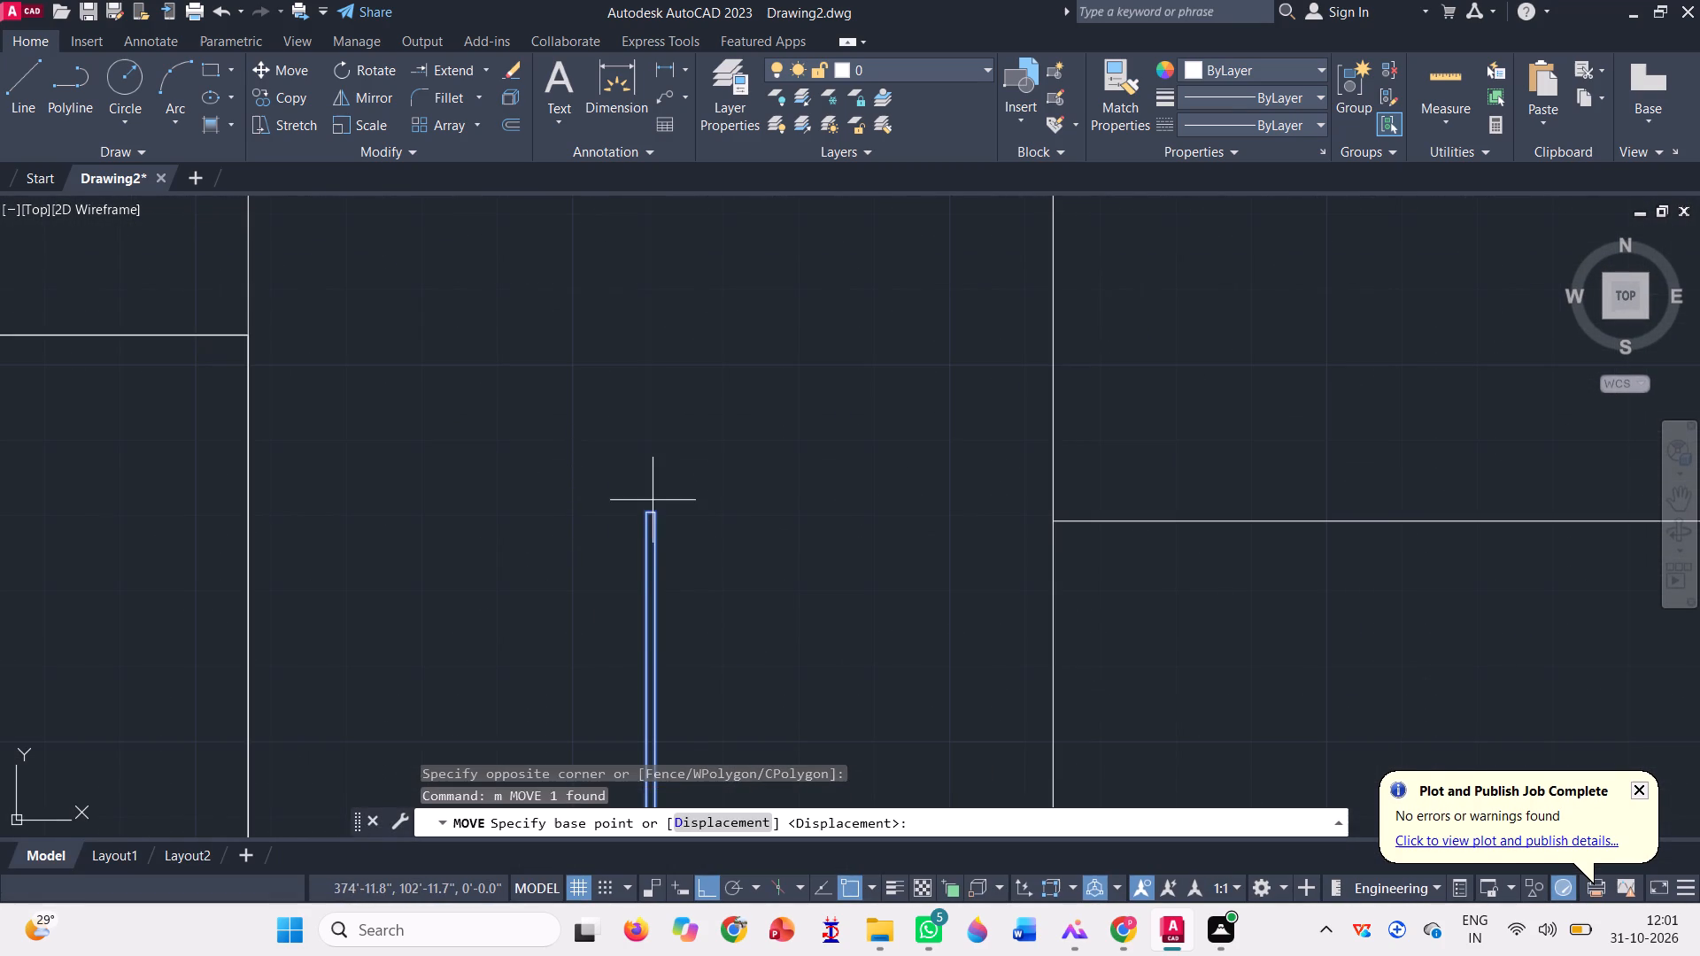
{"action": "scroll", "coordinate": [719, 518], "scroll_direction": "up", "scroll_amount": 3}
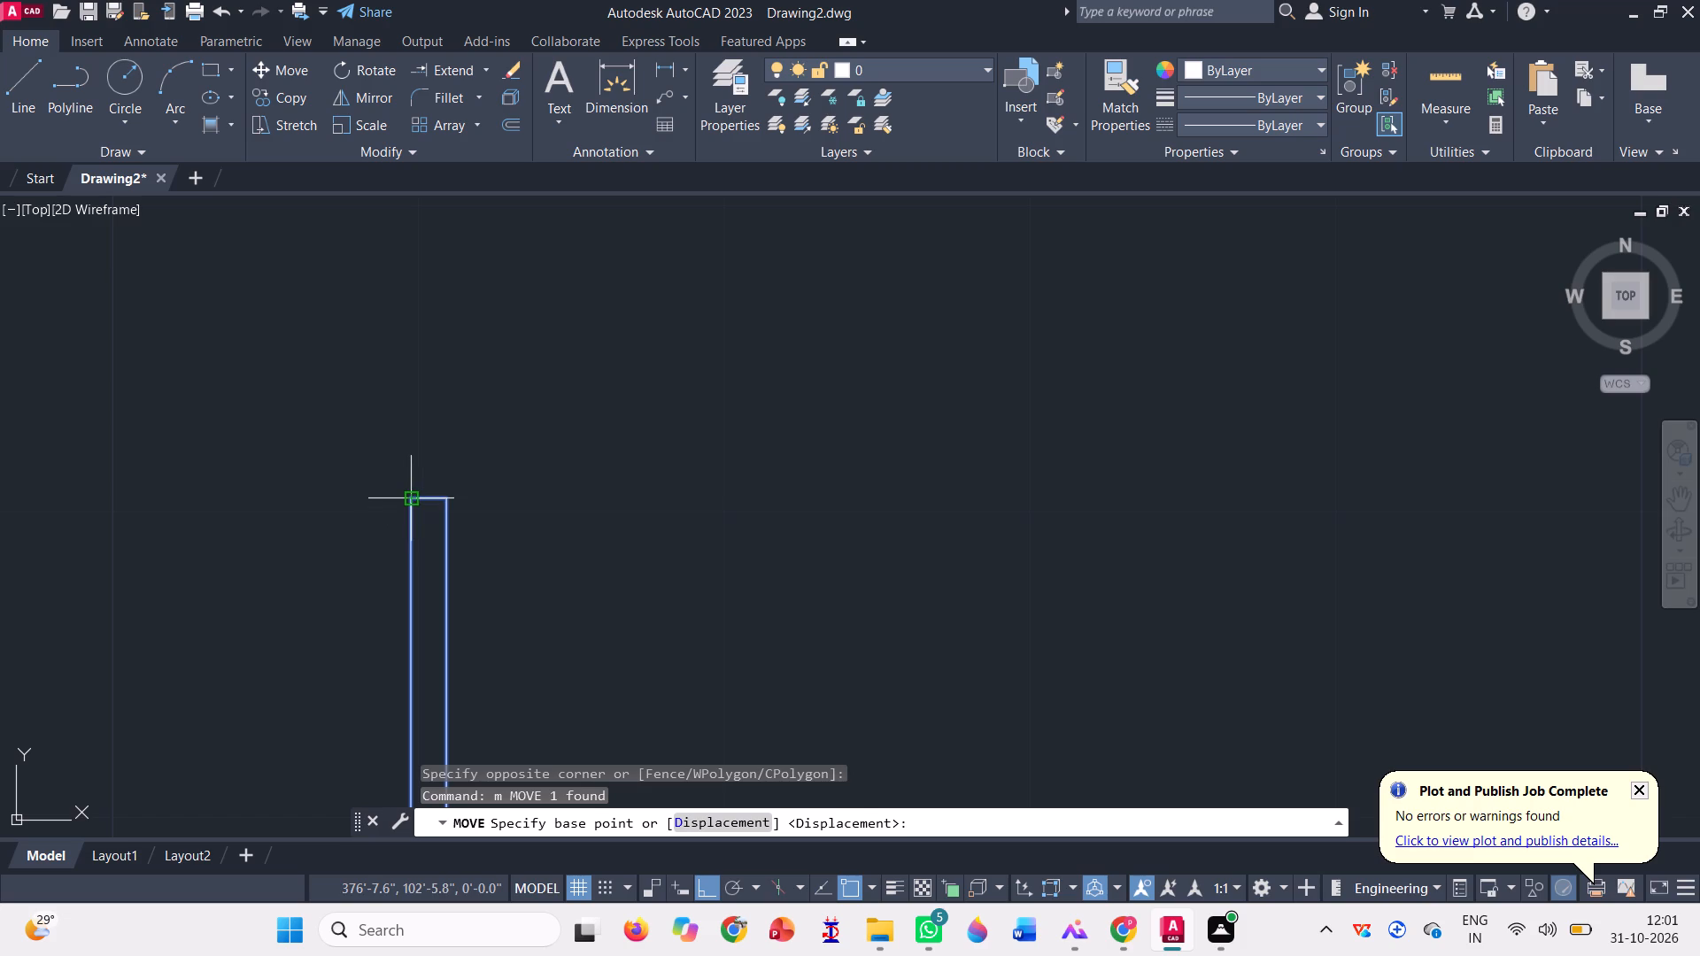
{"action": "left_click", "coordinate": [410, 497]}
{"action": "scroll", "coordinate": [456, 593], "scroll_direction": "down", "scroll_amount": 4}
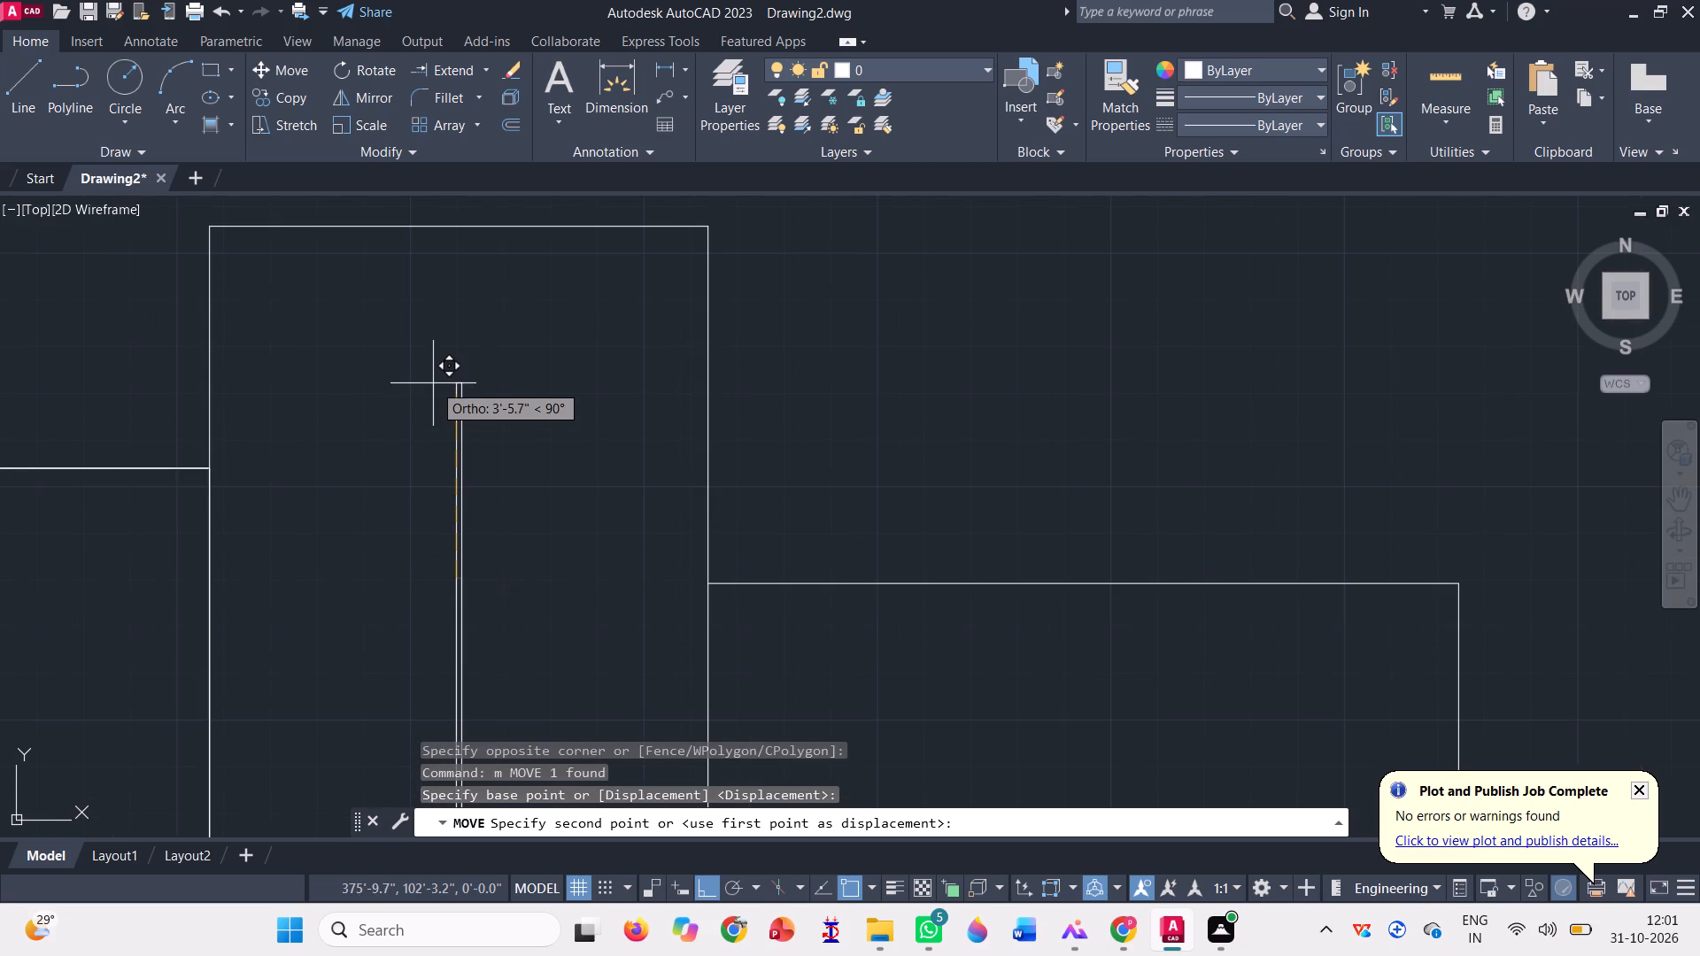
{"action": "left_click", "coordinate": [451, 445]}
{"action": "scroll", "coordinate": [482, 505], "scroll_direction": "down", "scroll_amount": 4}
{"action": "scroll", "coordinate": [591, 480], "scroll_direction": "down", "scroll_amount": 2}
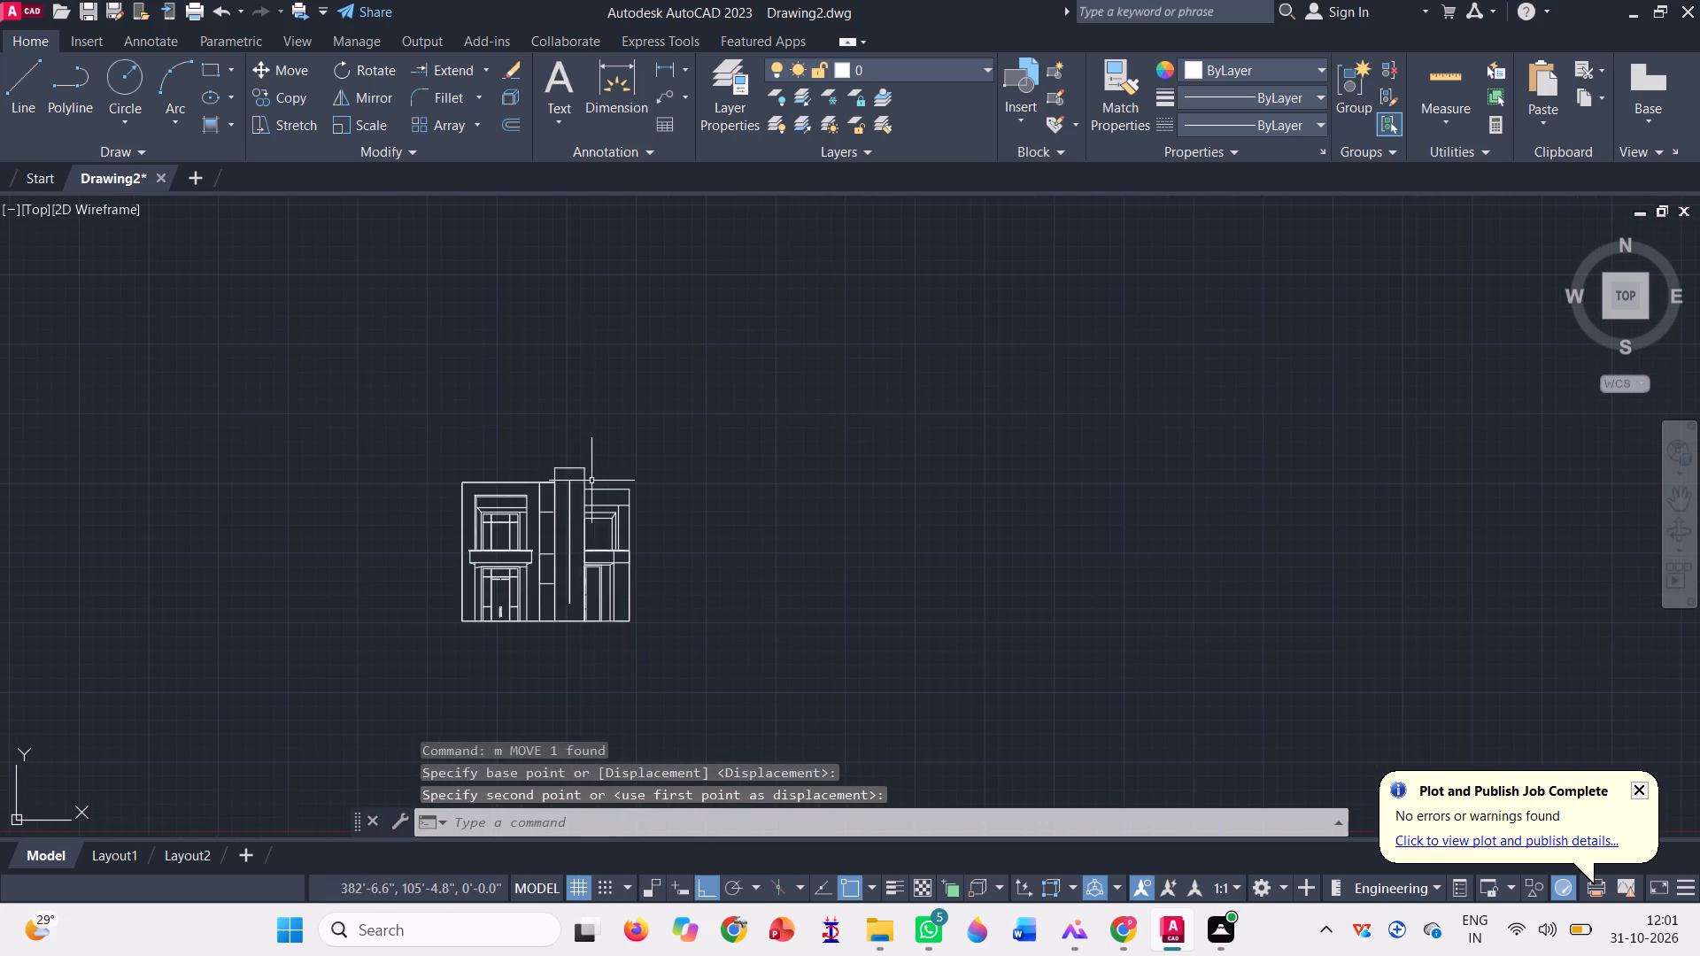
Draw a thin cap rectangle about 1.5" high along the left block's top, from the grooved panel to about 2.5" beyond the outer wall.
{"action": "scroll", "coordinate": [552, 506], "scroll_direction": "up", "scroll_amount": 3}
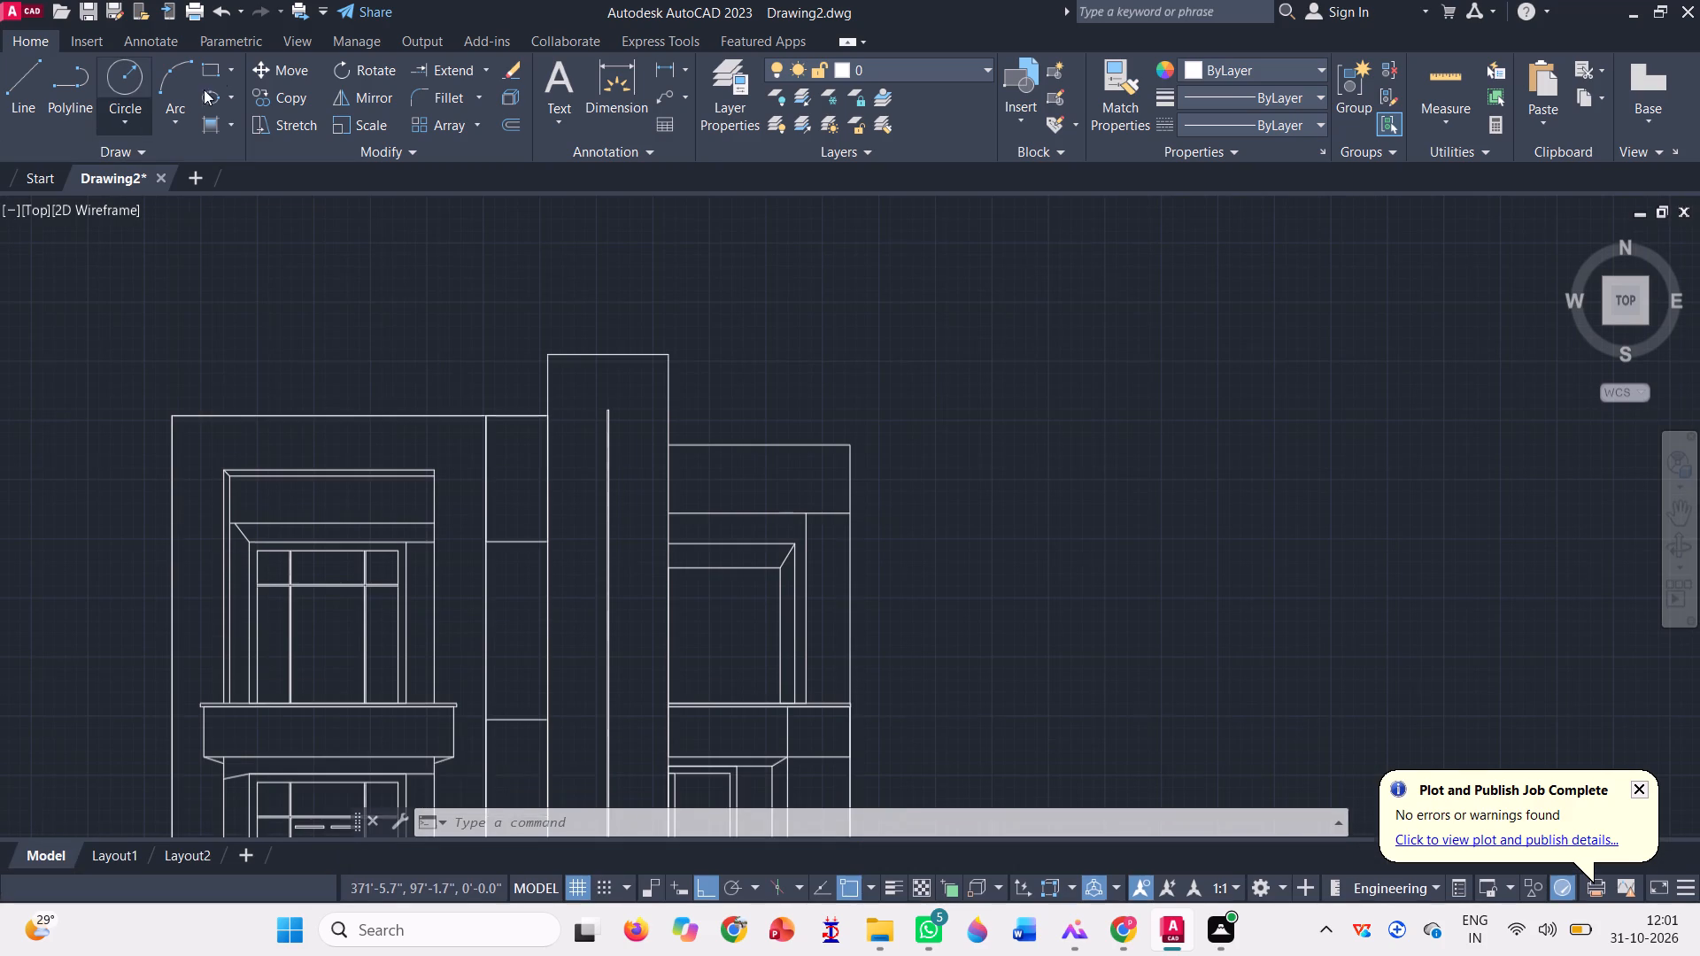
{"action": "left_click", "coordinate": [209, 59]}
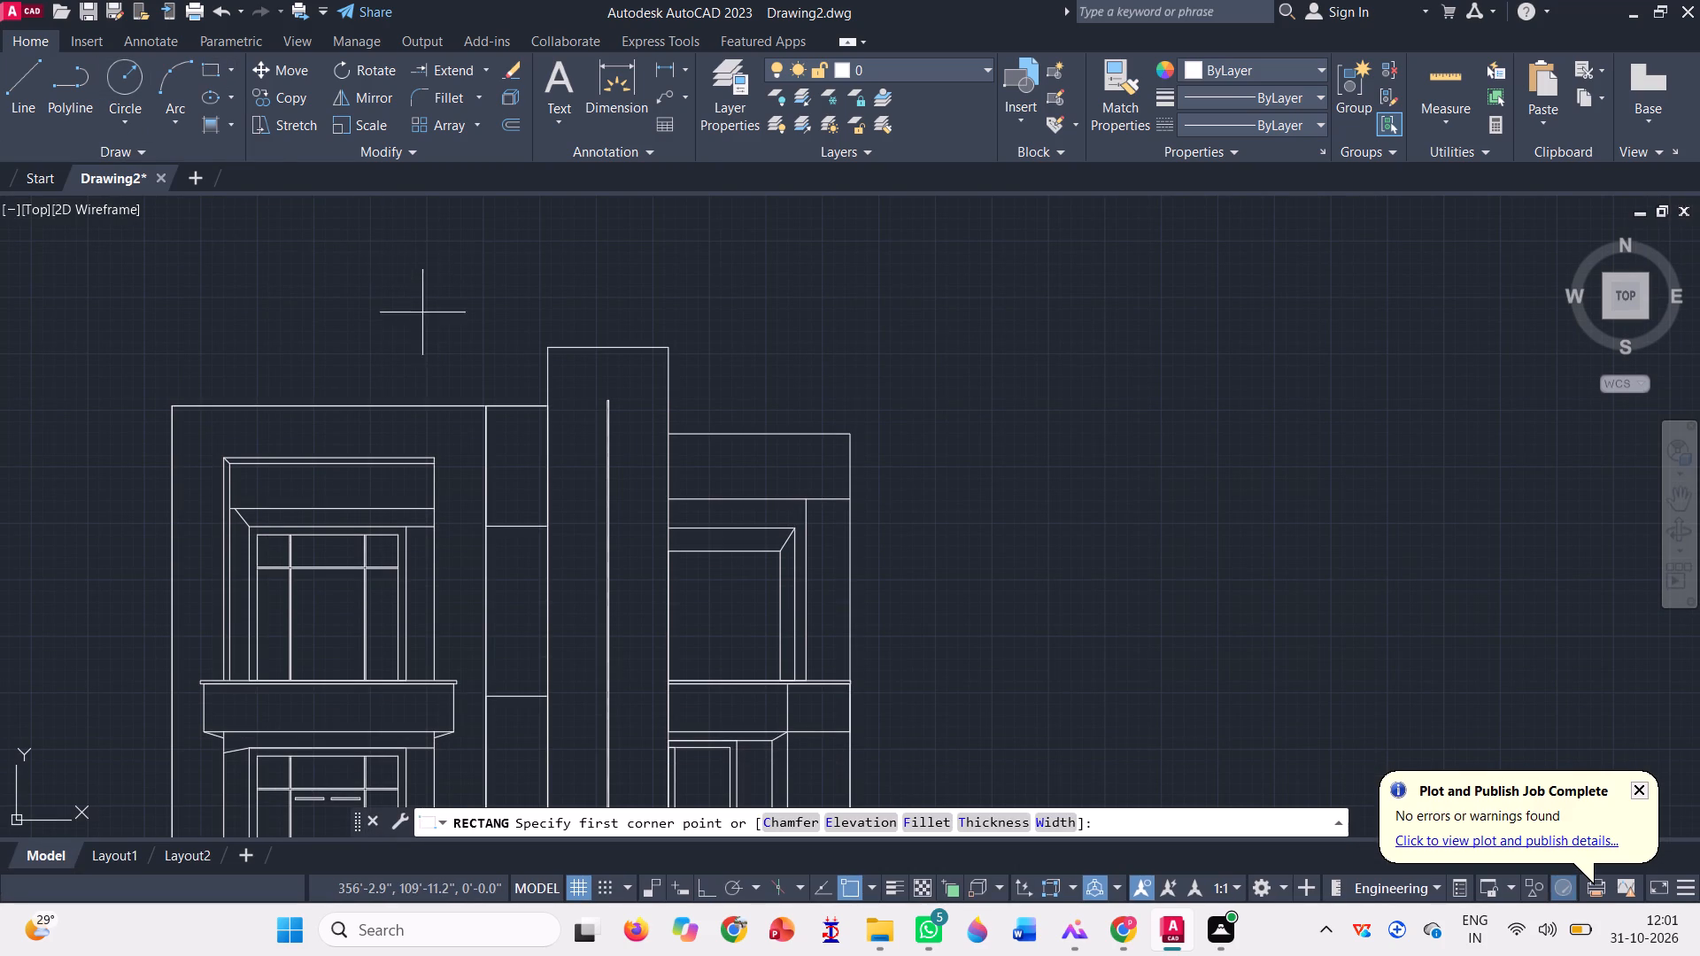
{"action": "scroll", "coordinate": [191, 402], "scroll_direction": "up", "scroll_amount": 2}
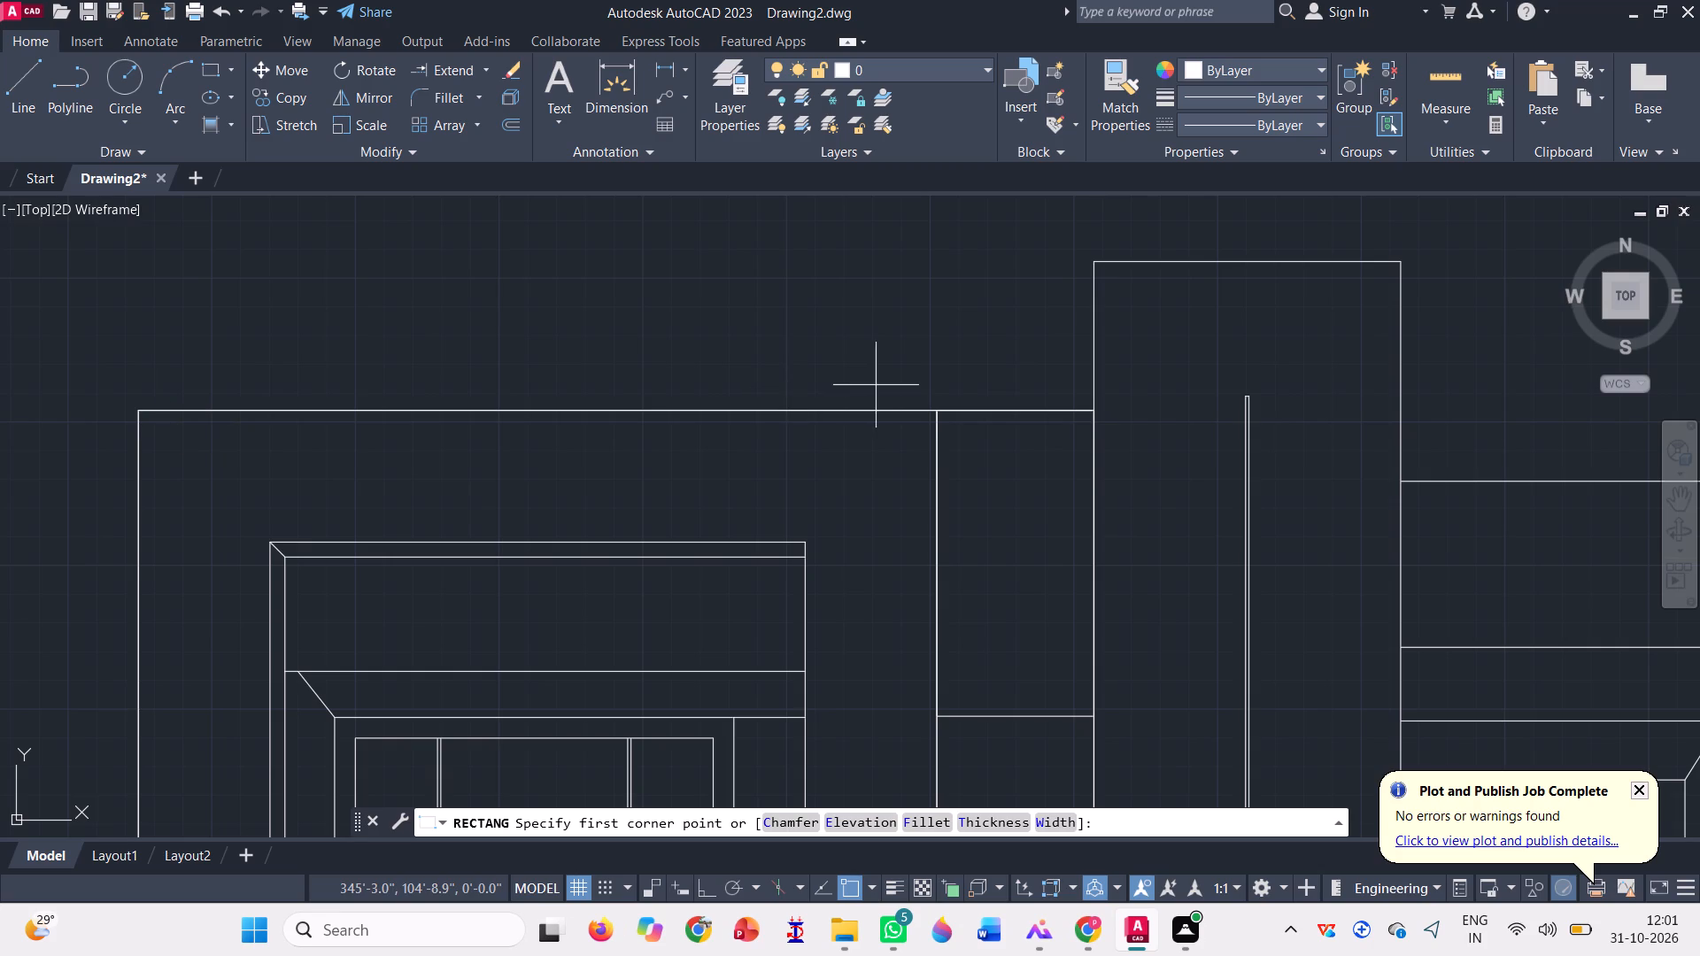
{"action": "left_click", "coordinate": [1092, 412]}
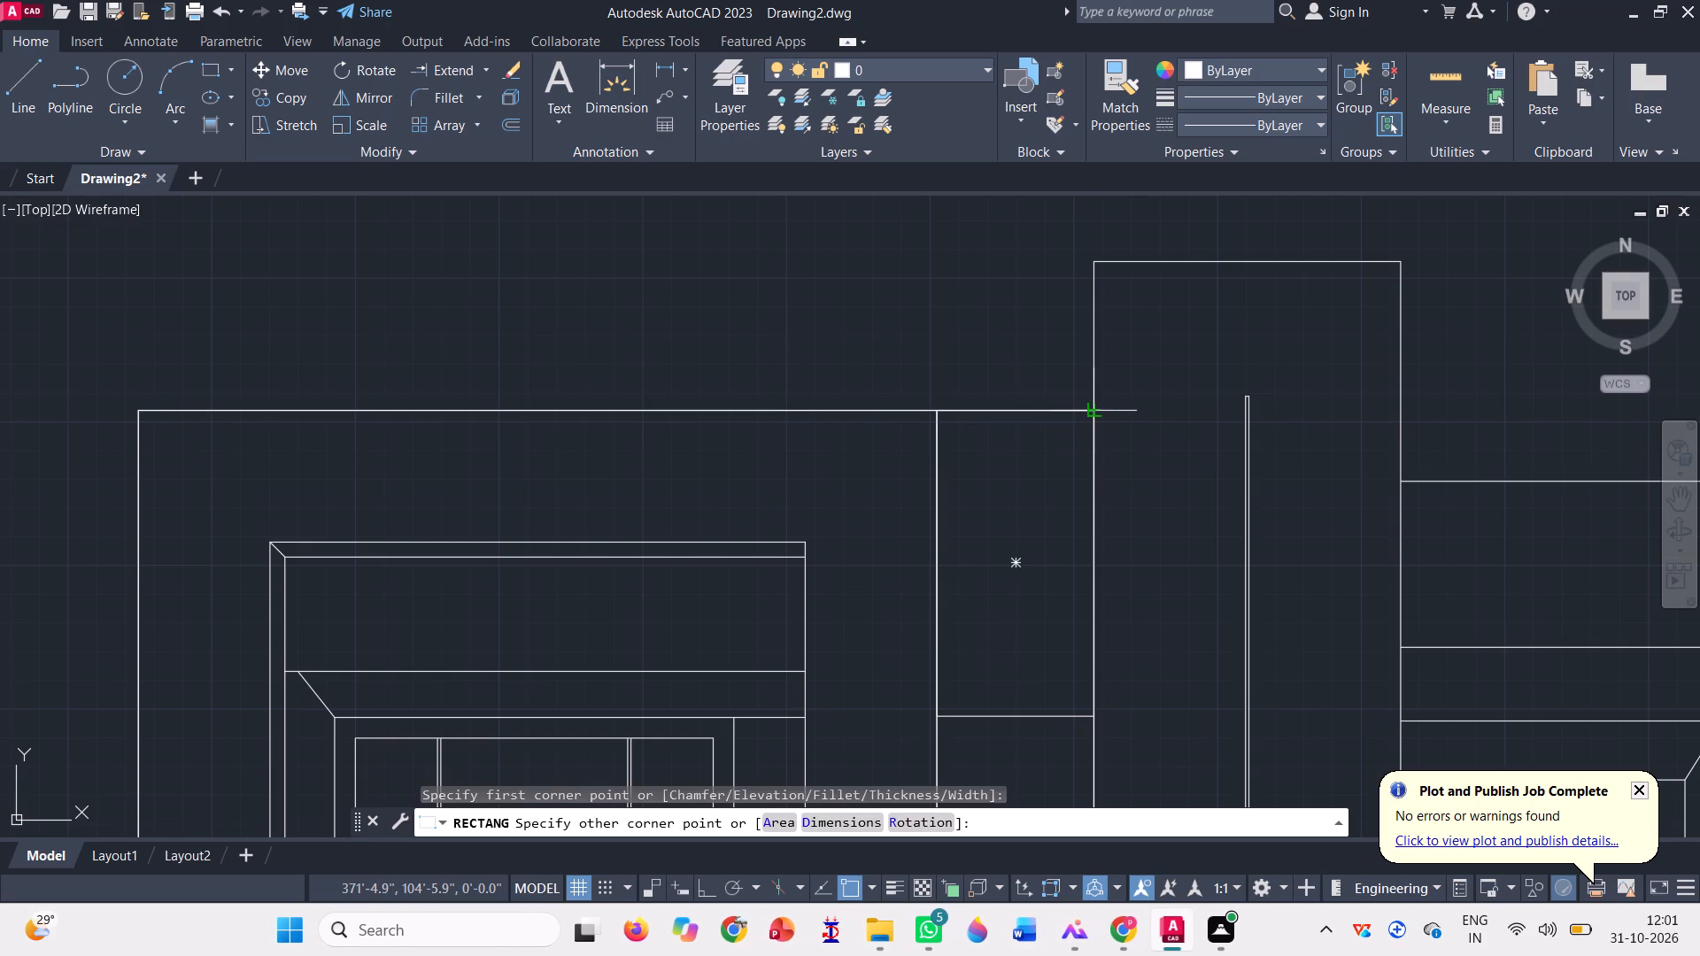
{"action": "scroll", "coordinate": [97, 397], "scroll_direction": "up", "scroll_amount": 2}
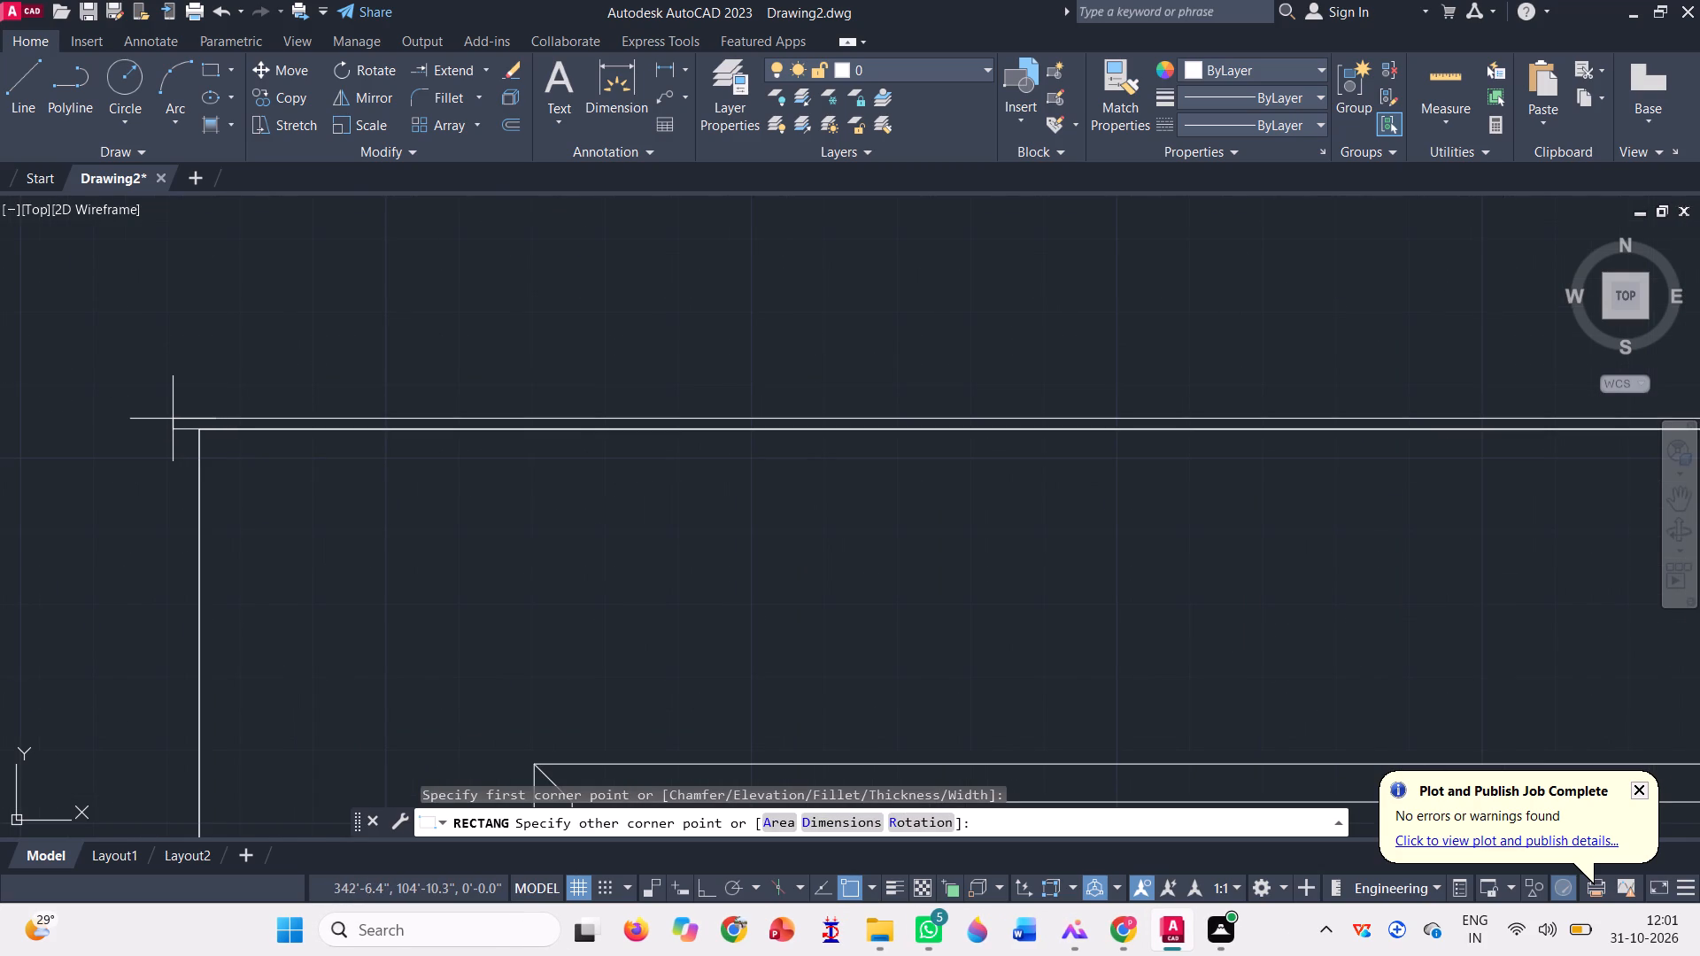
{"action": "left_click", "coordinate": [182, 419]}
Draw a slanted line from the left block's top outer wall corner up and outward to the thin cap's upper edge.
{"action": "left_click", "coordinate": [15, 88]}
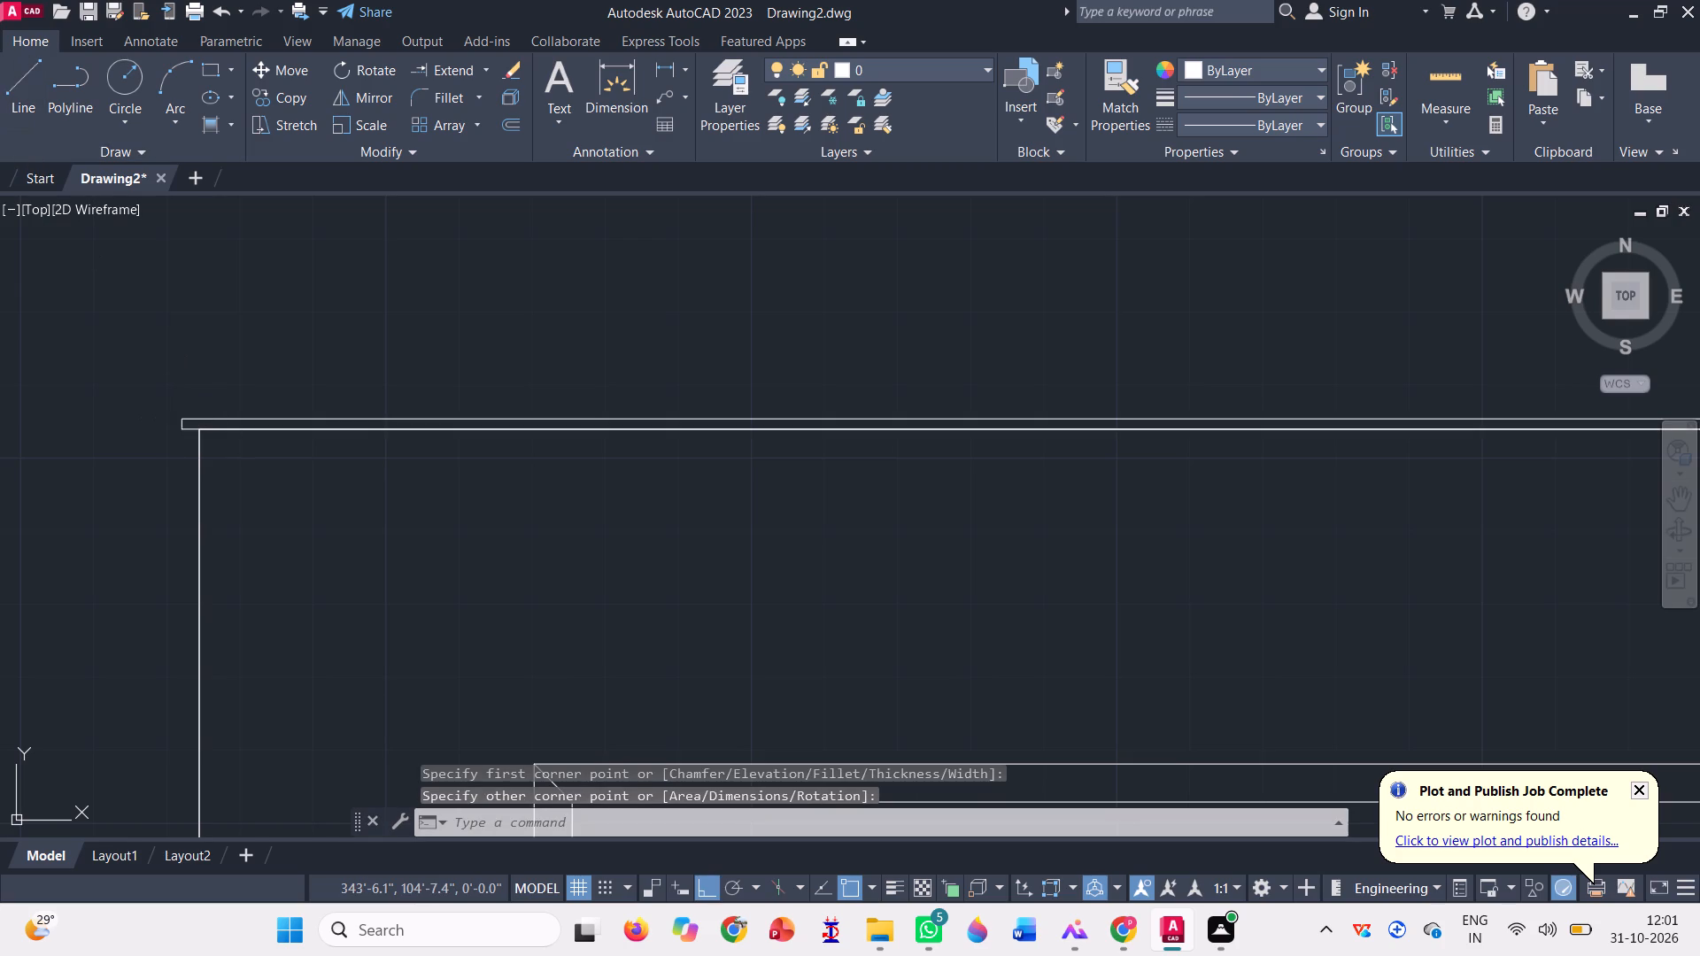
{"action": "scroll", "coordinate": [208, 442], "scroll_direction": "up", "scroll_amount": 2}
{"action": "left_click", "coordinate": [177, 406]}
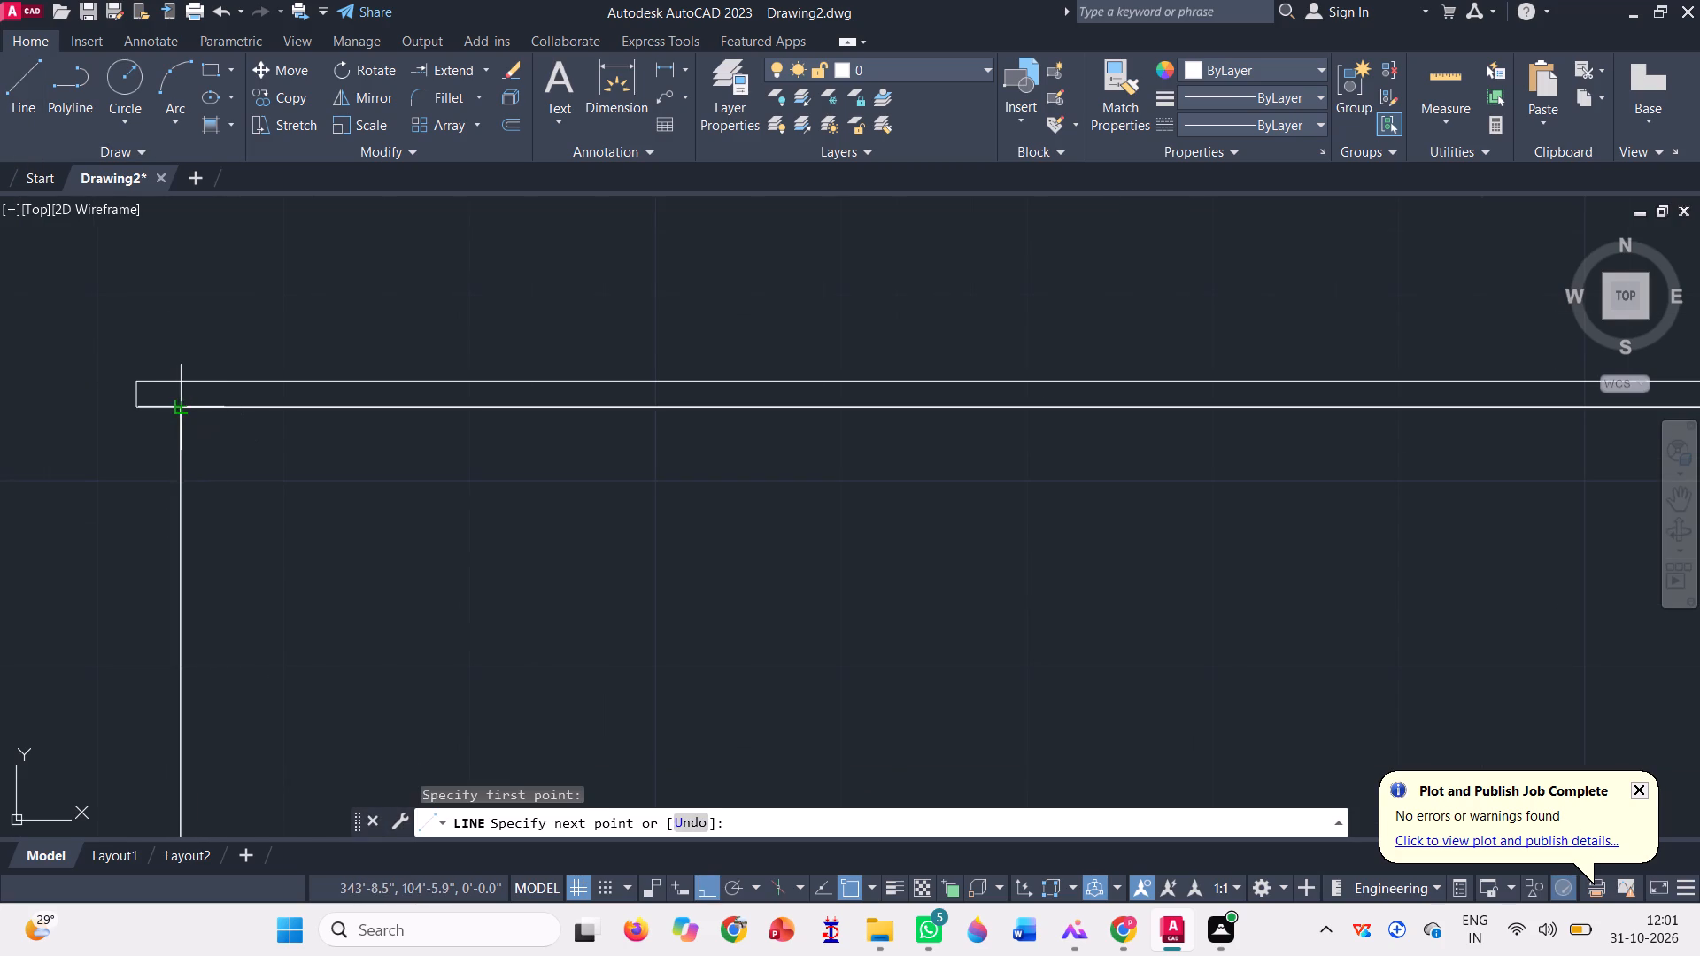
{"action": "scroll", "coordinate": [177, 403], "scroll_direction": "up", "scroll_amount": 3}
{"action": "scroll", "coordinate": [312, 405], "scroll_direction": "down", "scroll_amount": 1}
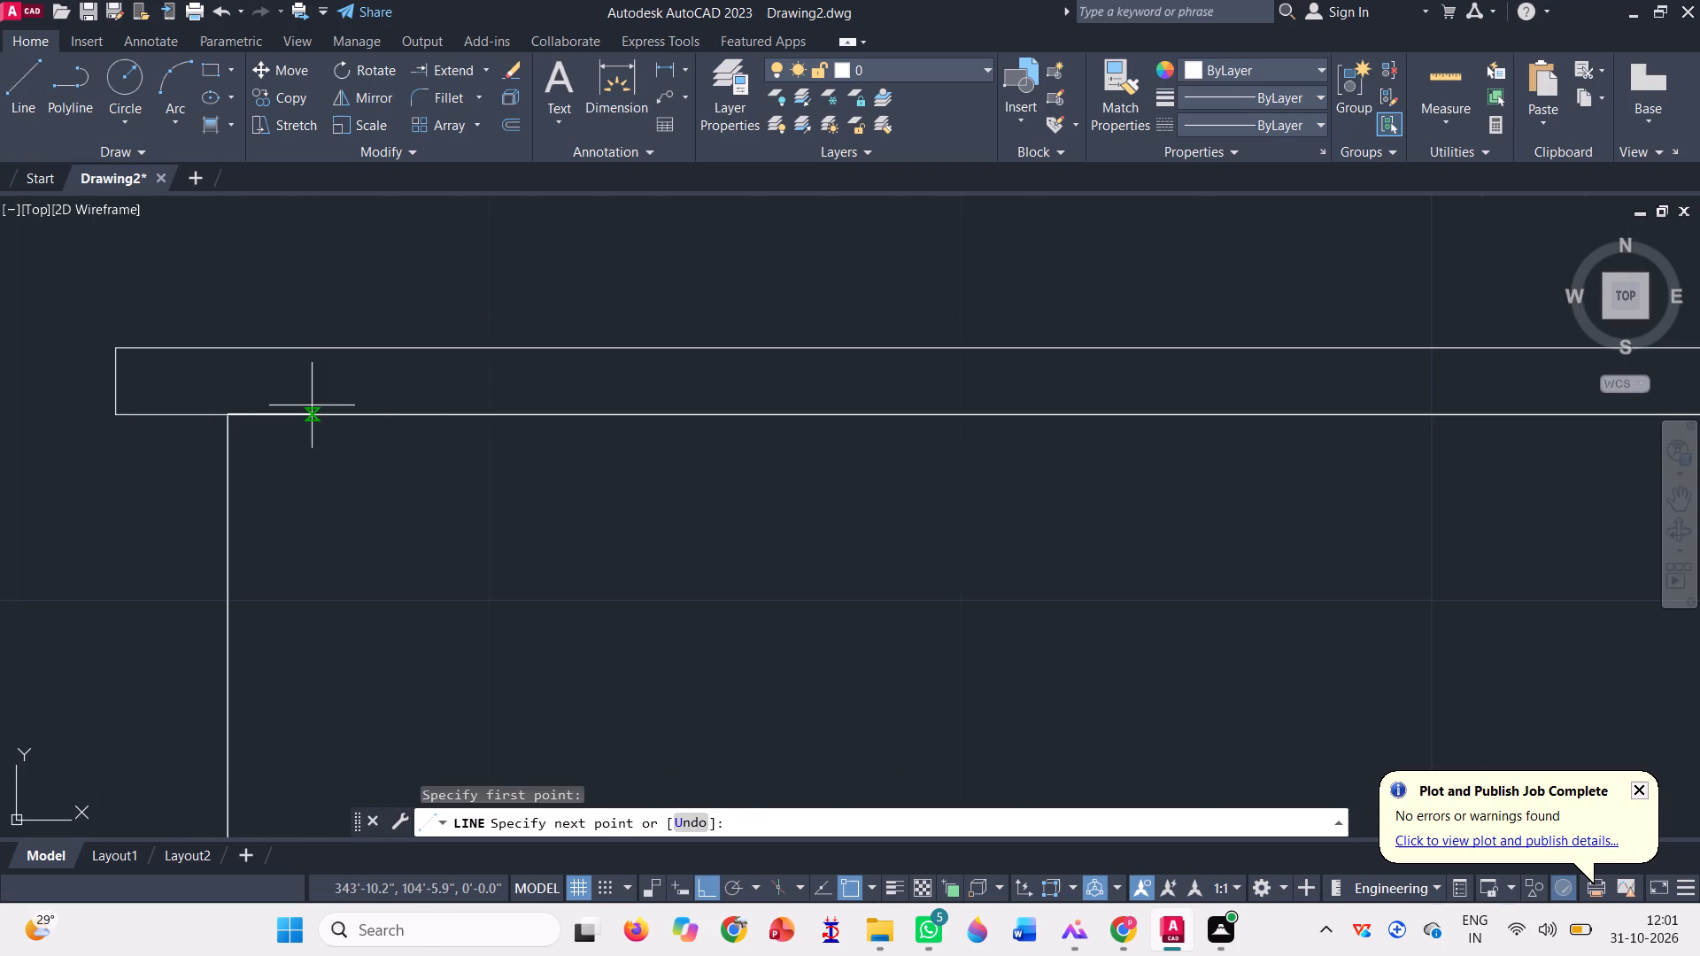
{"action": "key", "text": "F8"}
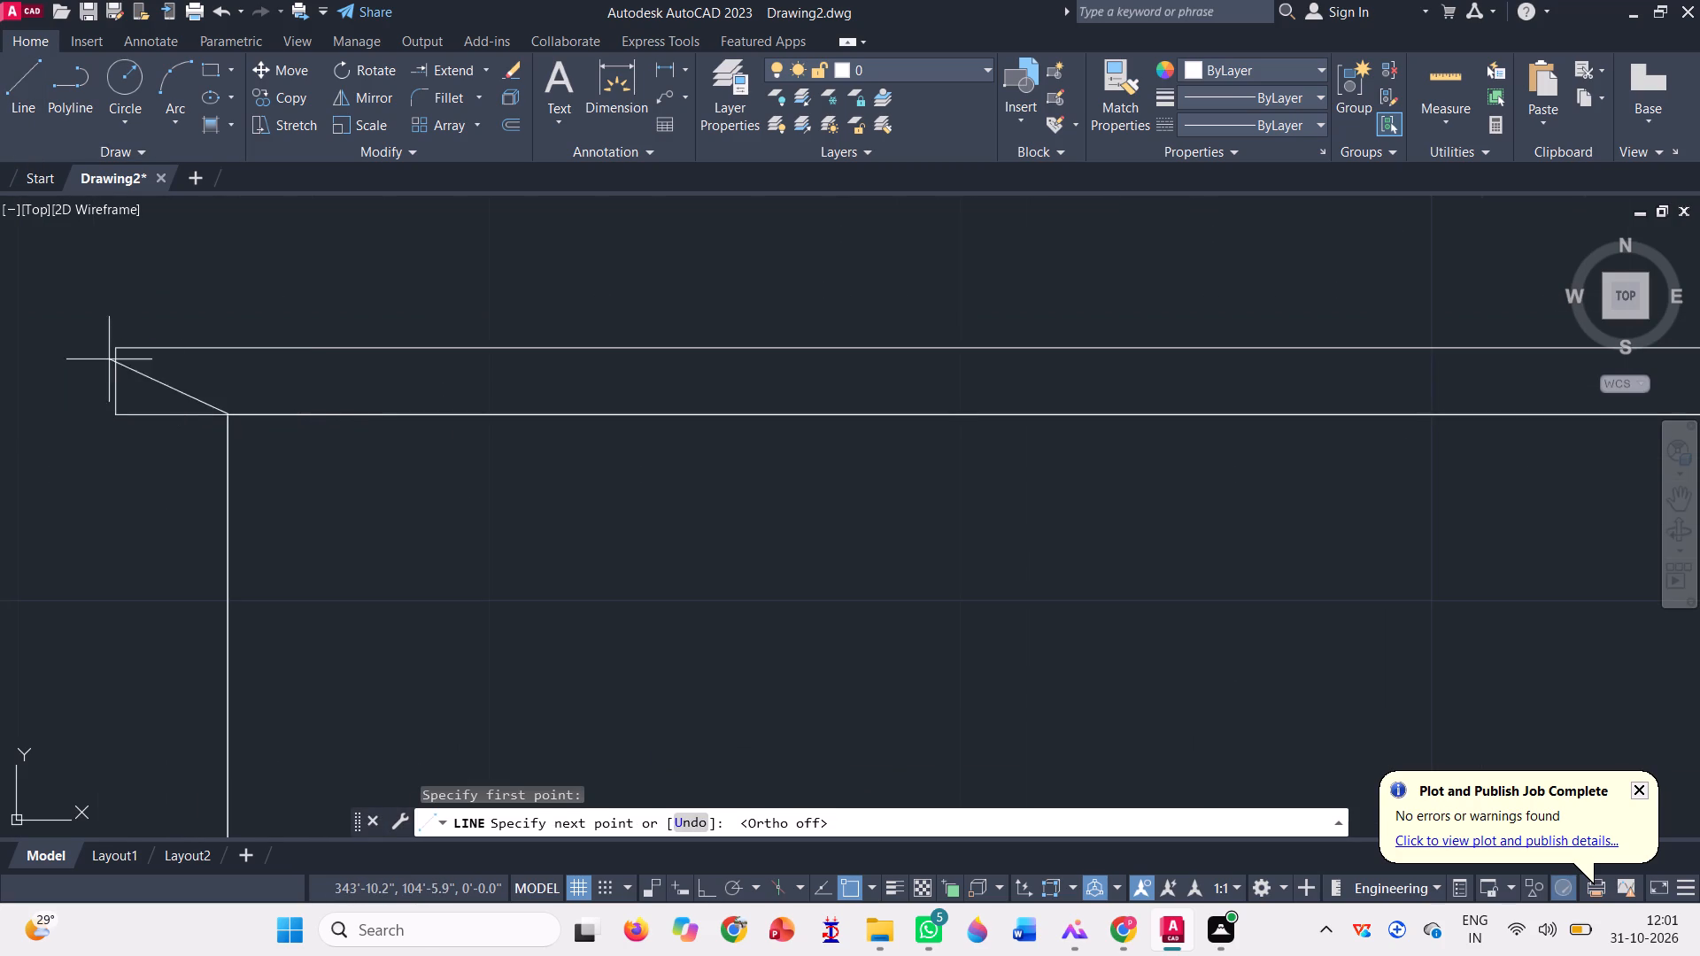
{"action": "left_click", "coordinate": [174, 349]}
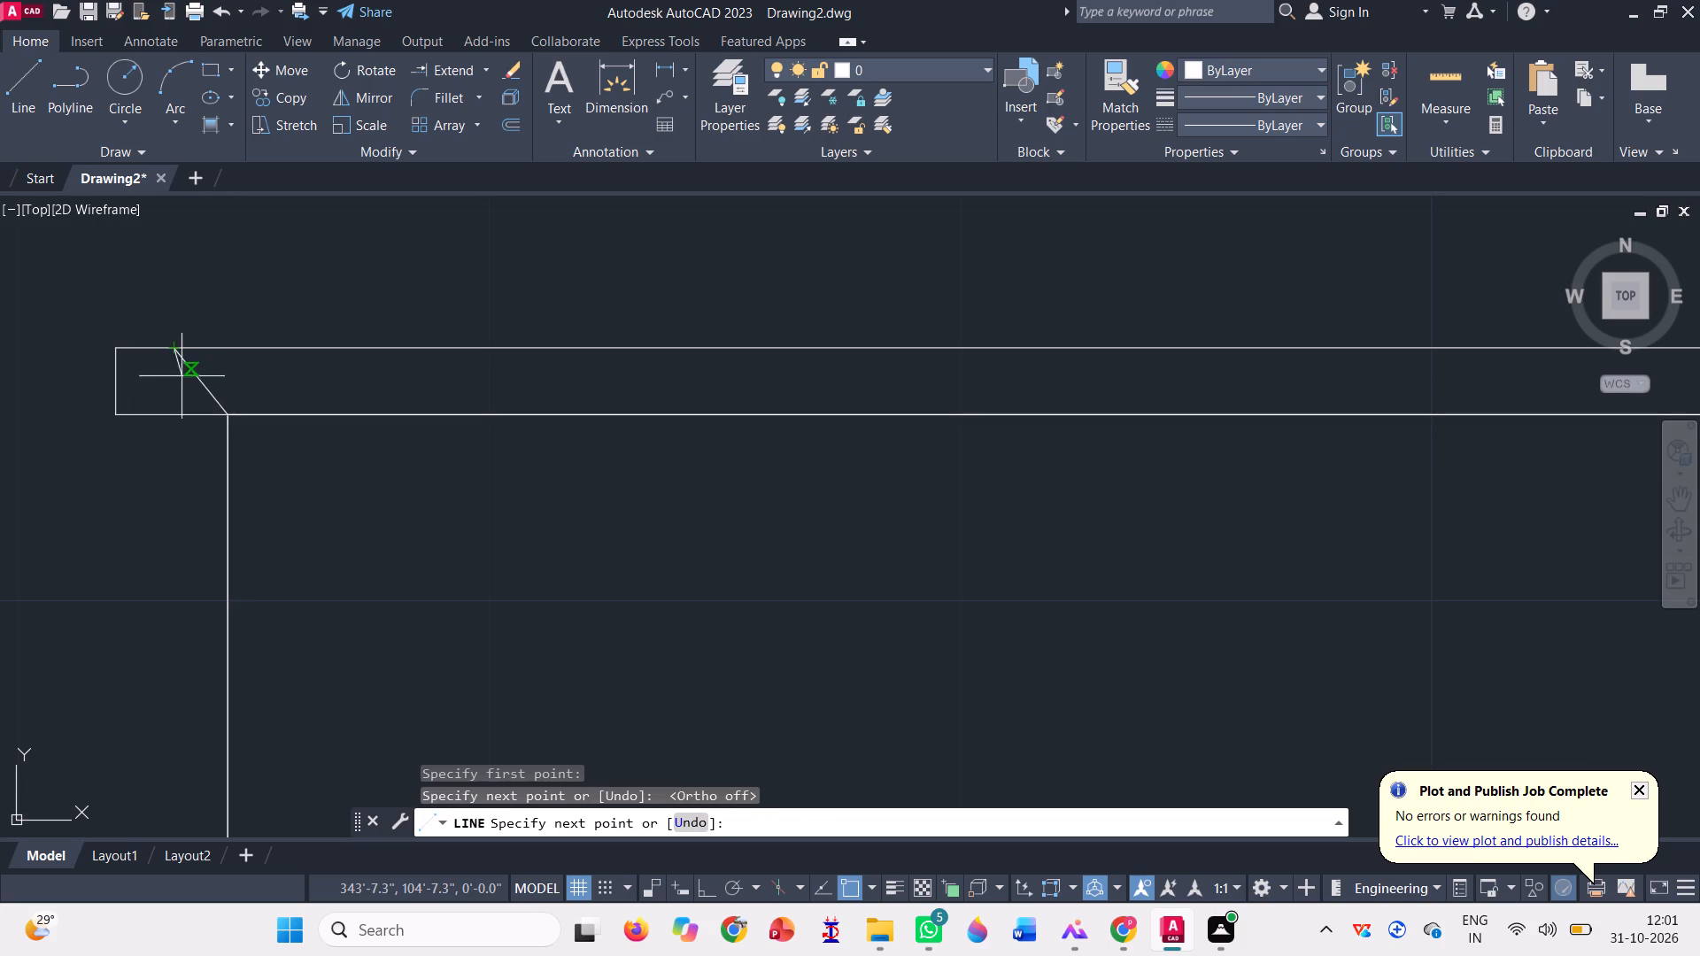
{"action": "key", "text": "space"}
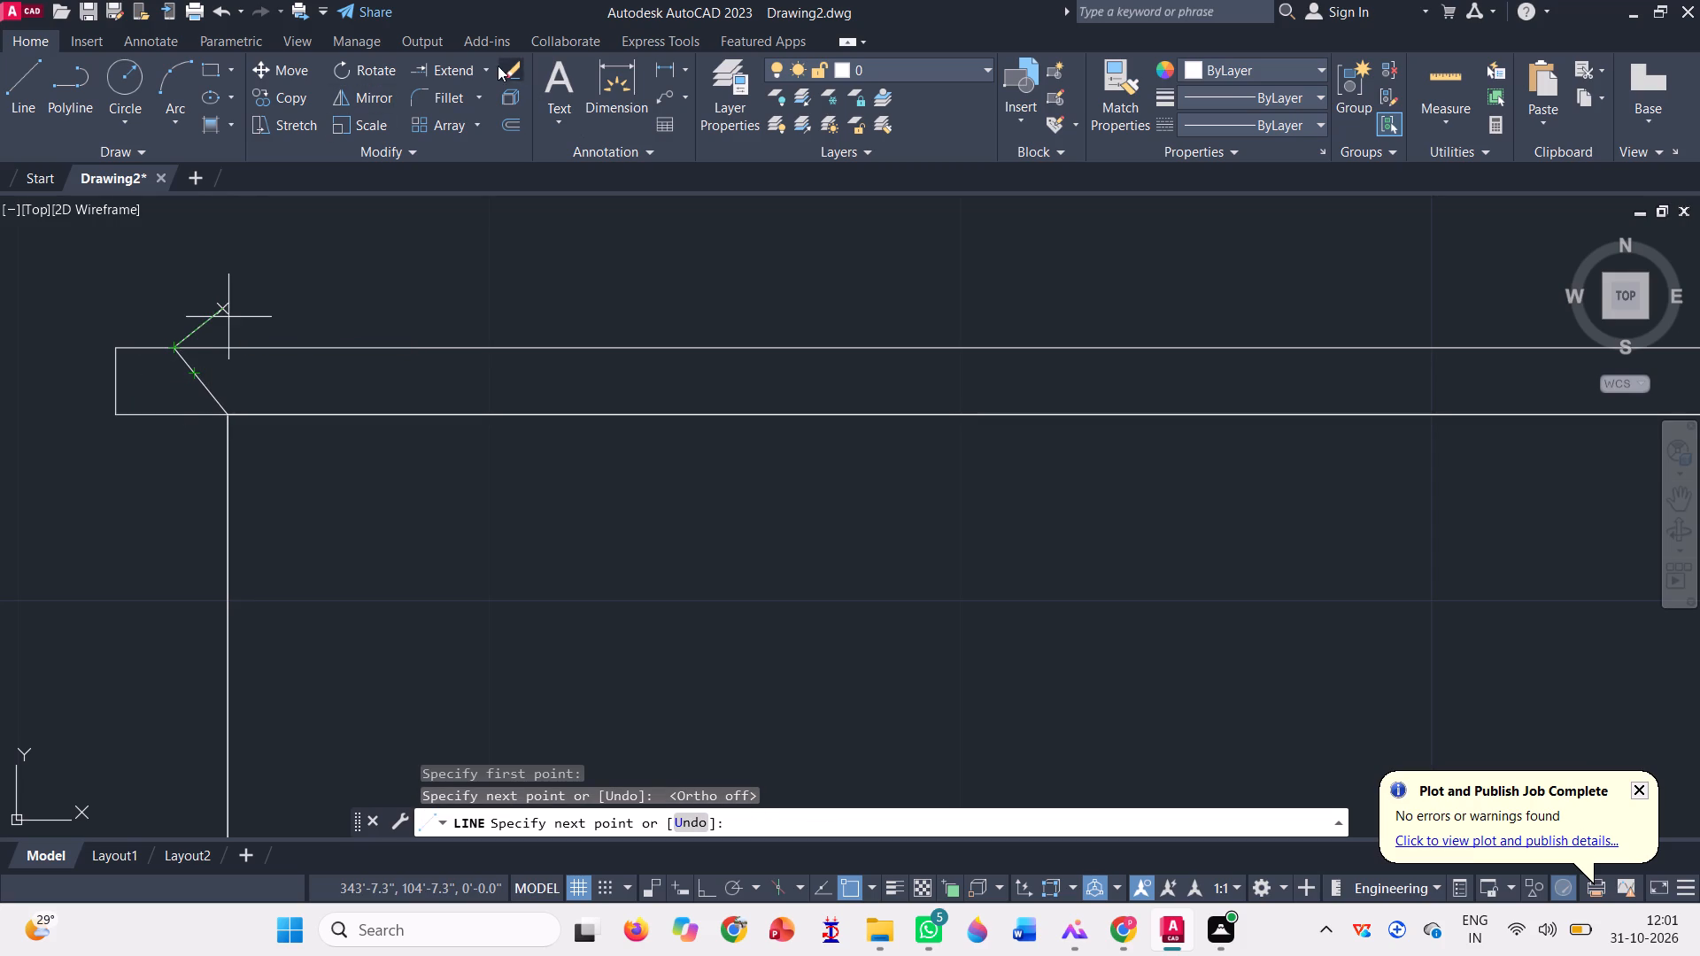
Trim away the thin cap's square outer end beyond the slanted line.
{"action": "left_click", "coordinate": [492, 78]}
{"action": "left_click", "coordinate": [473, 123]}
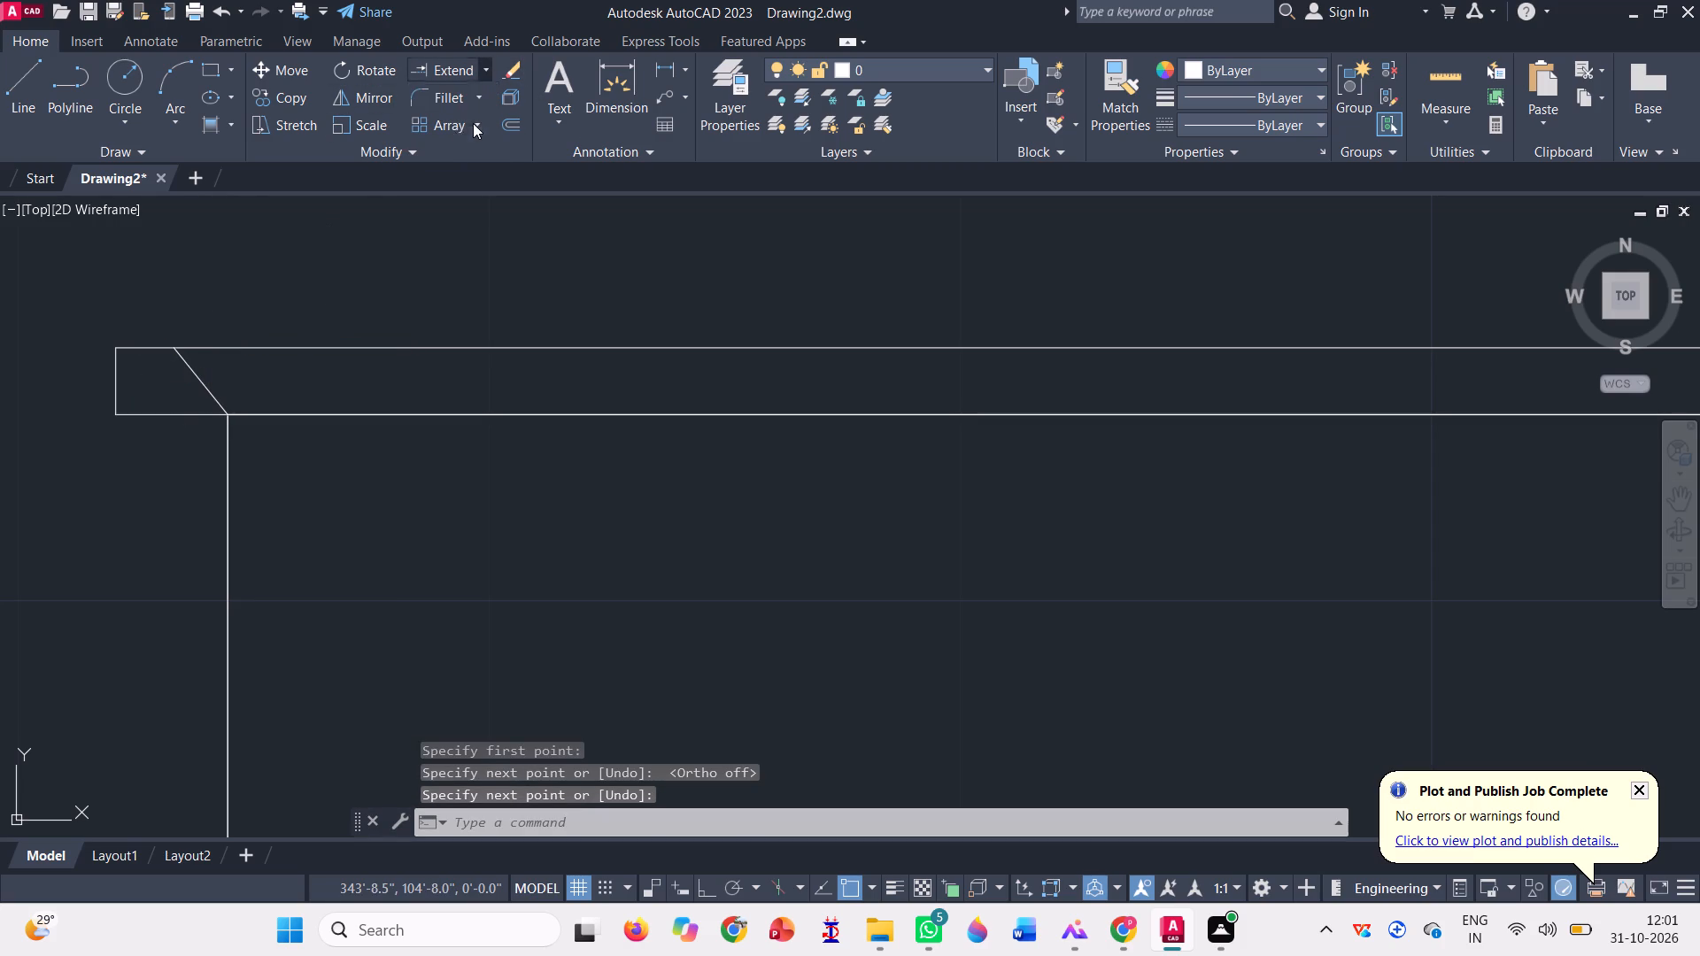
{"action": "left_click", "coordinate": [109, 333]}
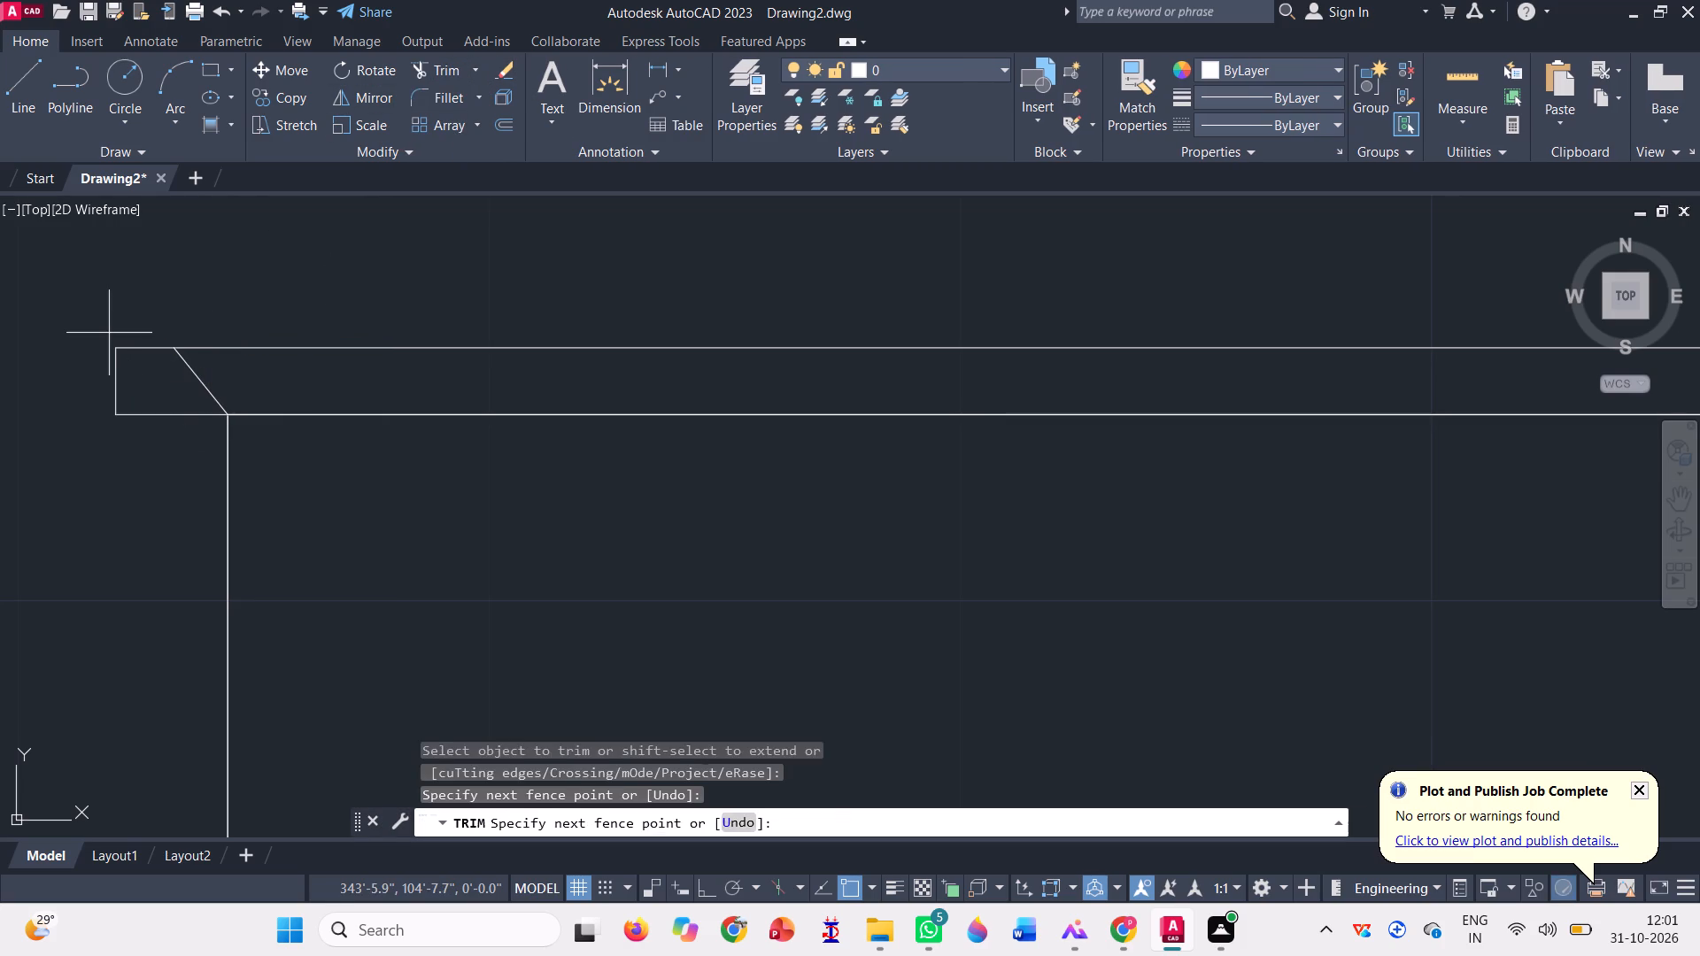
{"action": "left_click", "coordinate": [166, 466]}
{"action": "left_click", "coordinate": [145, 351]}
{"action": "left_click", "coordinate": [145, 319]}
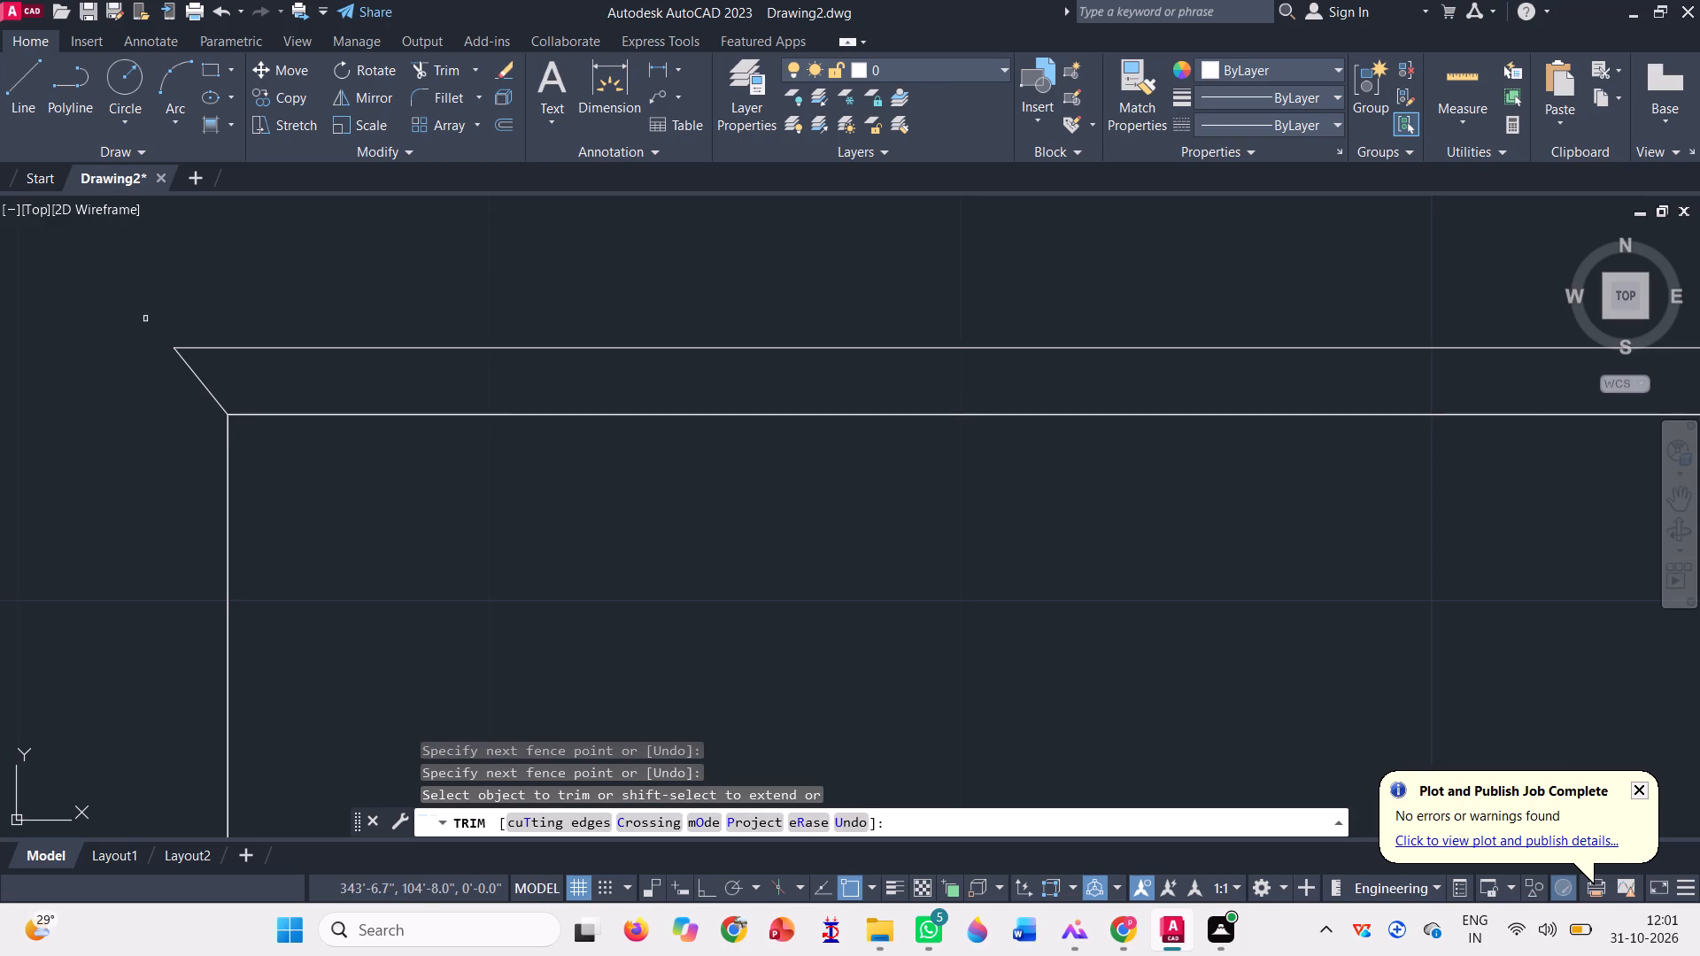
{"action": "key", "text": "Escape"}
Draw a parapet rectangle about 1'-8" high on the thin cap, from about 4" inside the outer wall to the grooved panel's left edge.
{"action": "scroll", "coordinate": [195, 403], "scroll_direction": "down", "scroll_amount": 4}
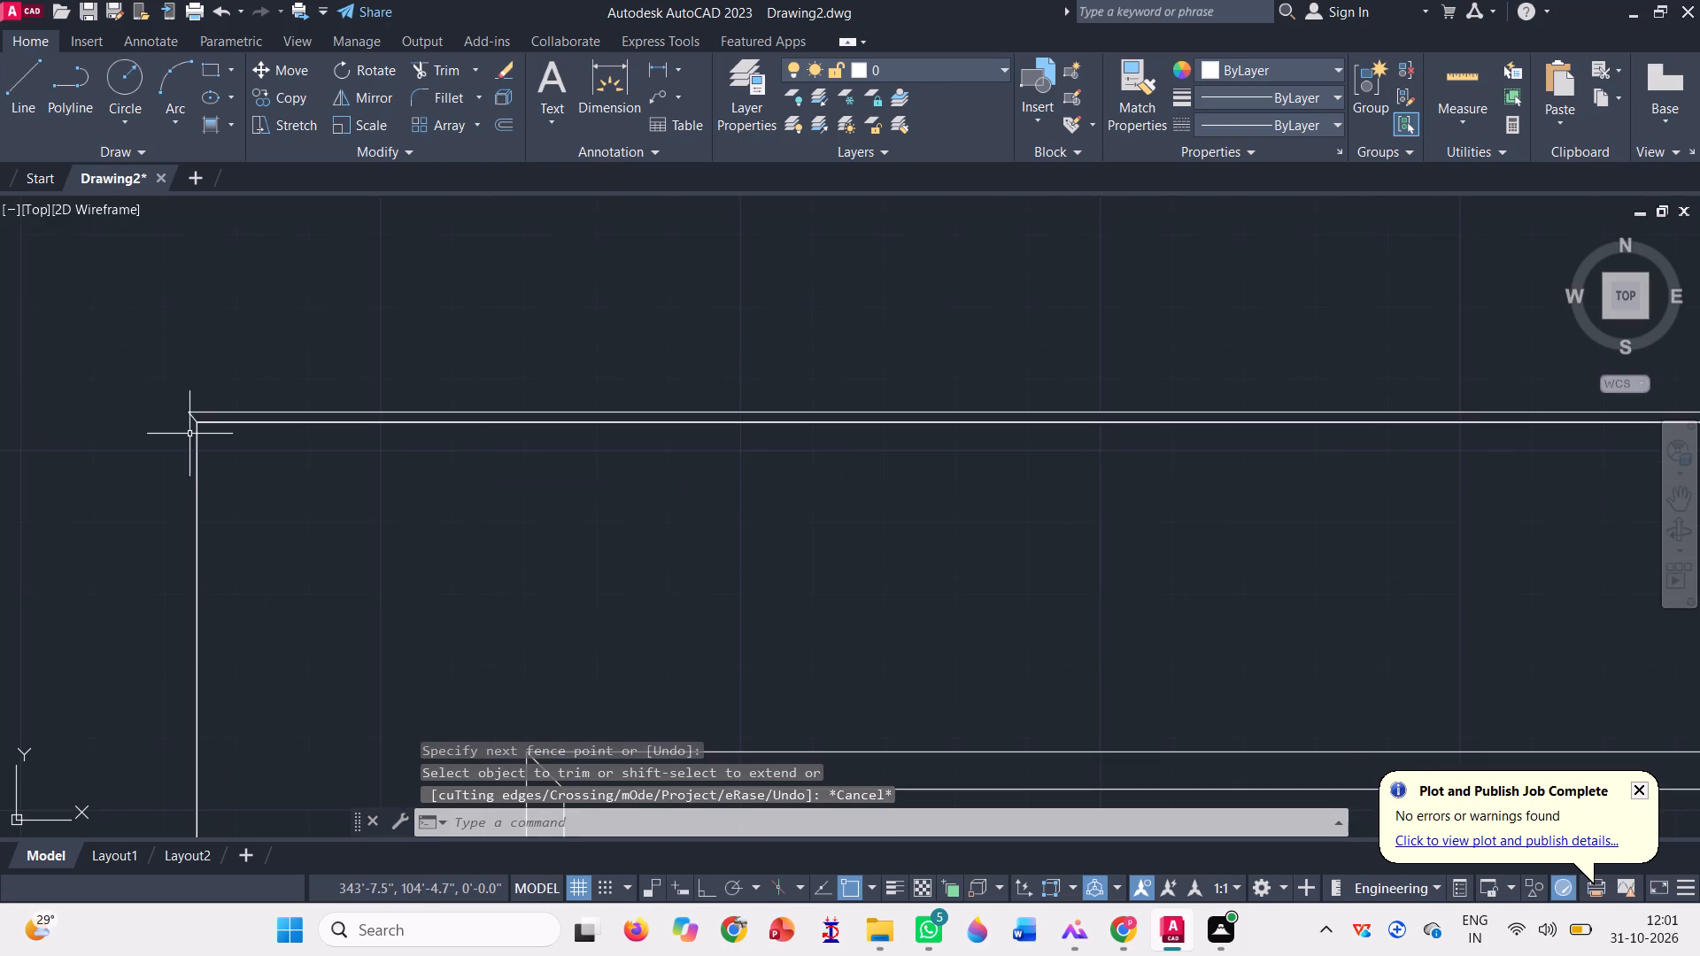
{"action": "scroll", "coordinate": [191, 445], "scroll_direction": "down", "scroll_amount": 2}
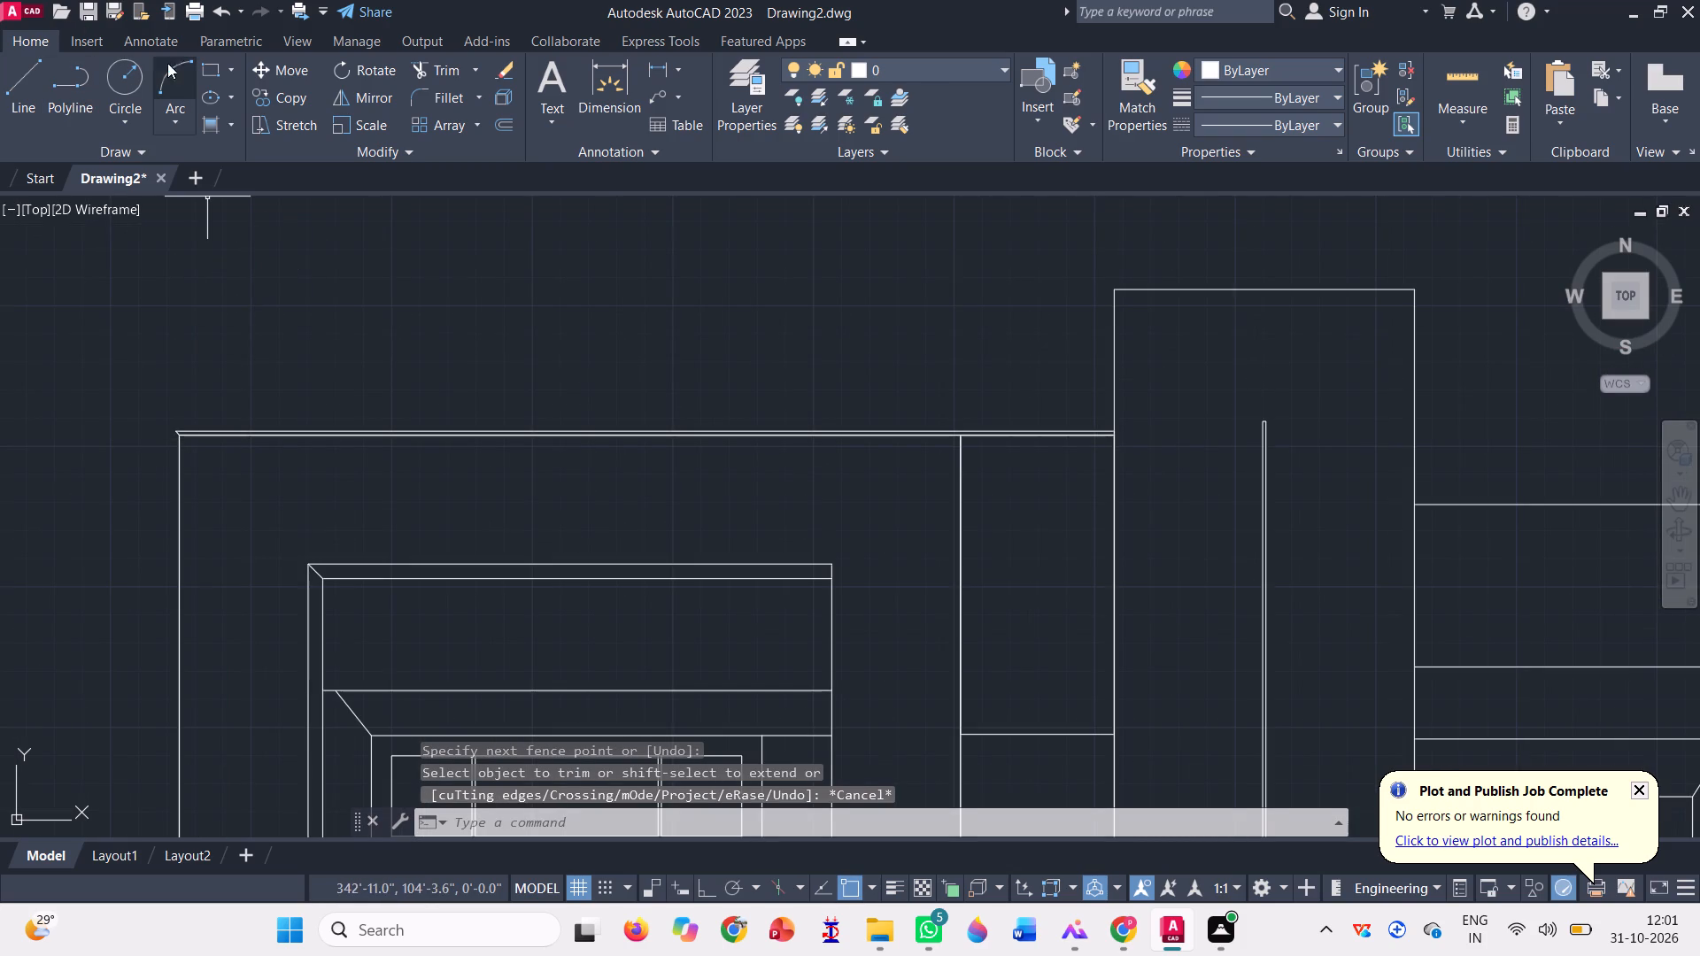
{"action": "left_click", "coordinate": [208, 66]}
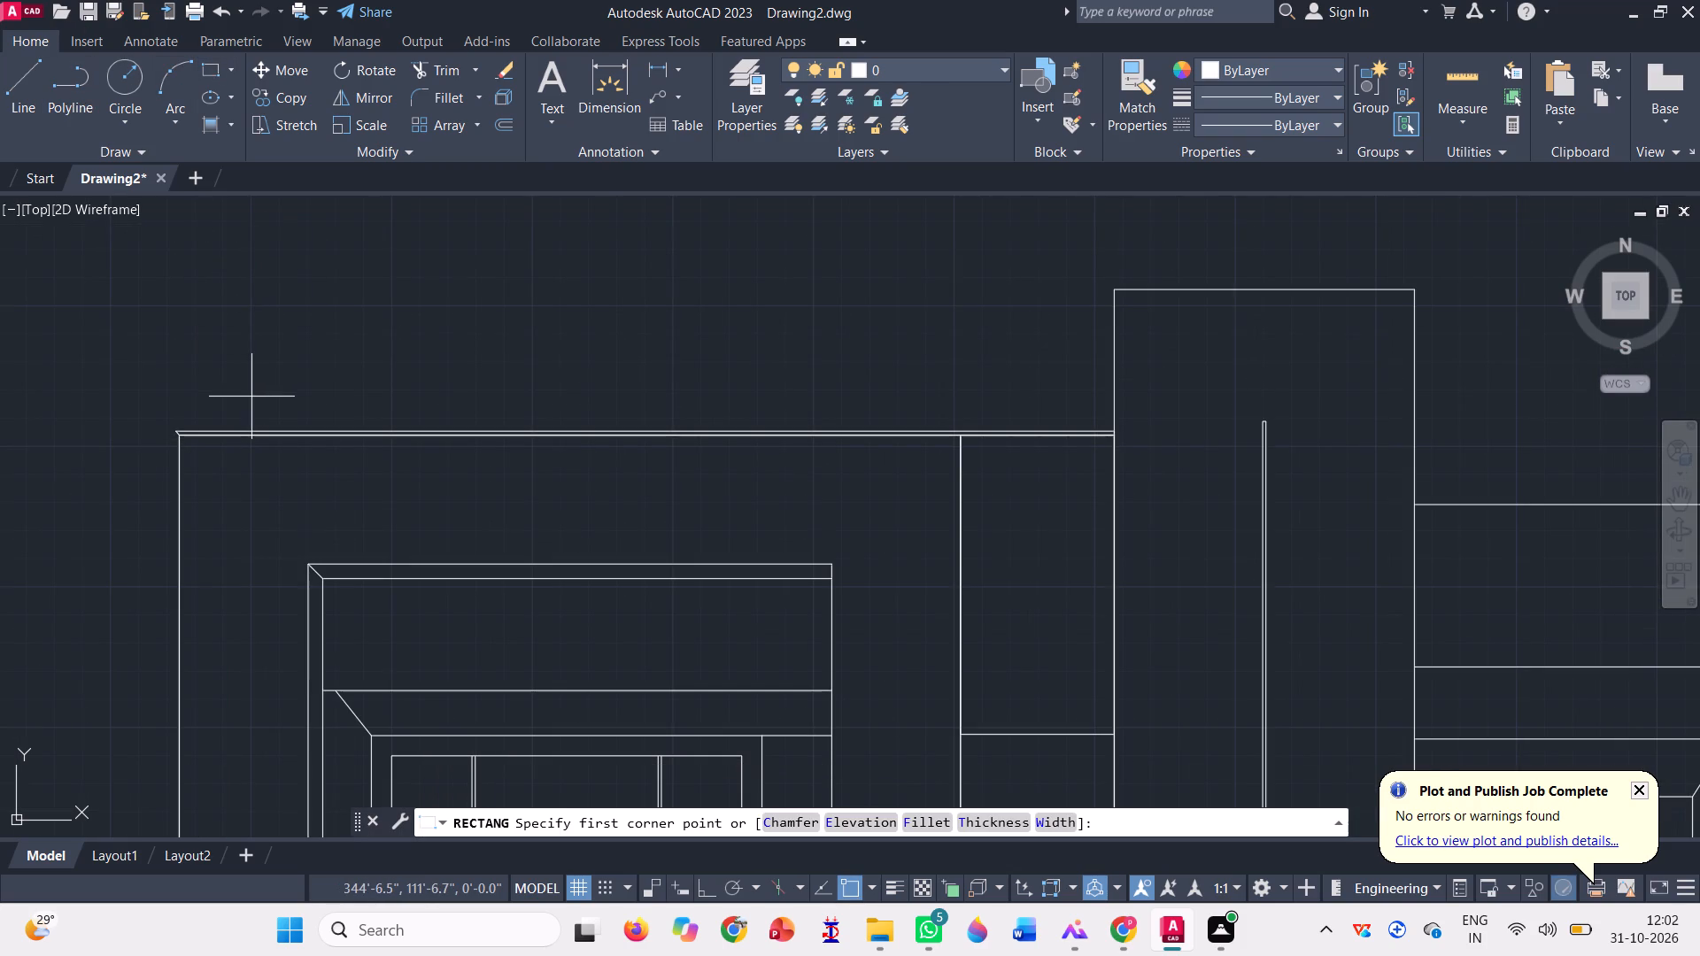
{"action": "scroll", "coordinate": [248, 427], "scroll_direction": "up", "scroll_amount": 3}
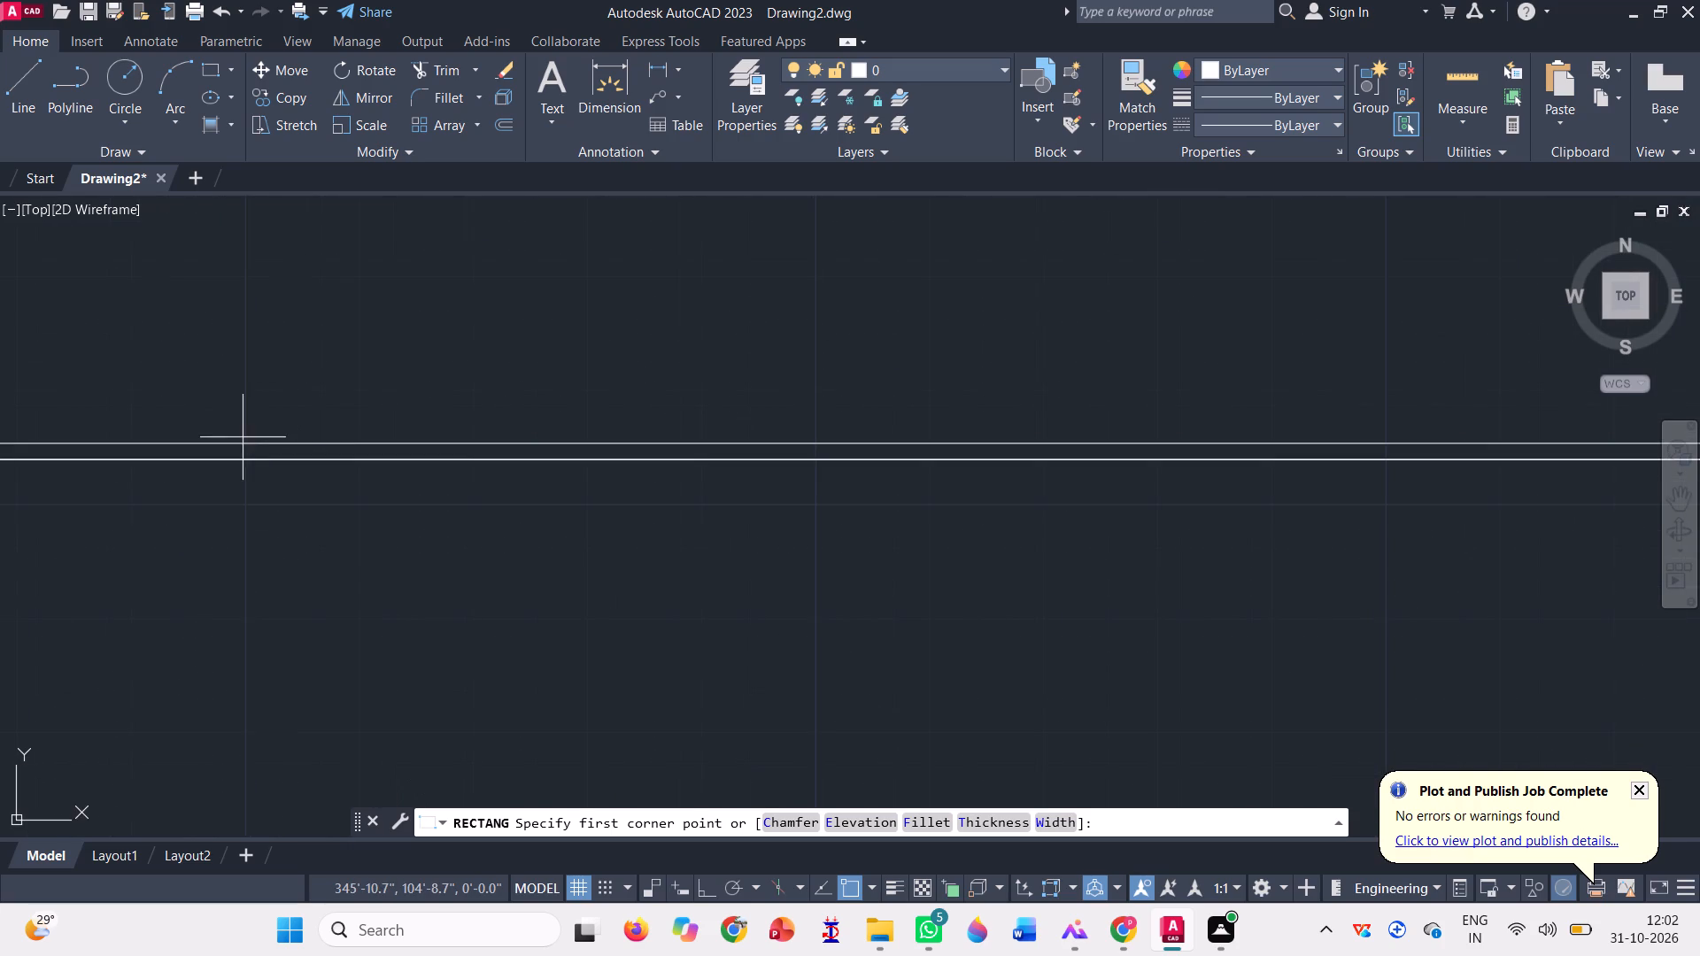
{"action": "scroll", "coordinate": [179, 455], "scroll_direction": "down", "scroll_amount": 1}
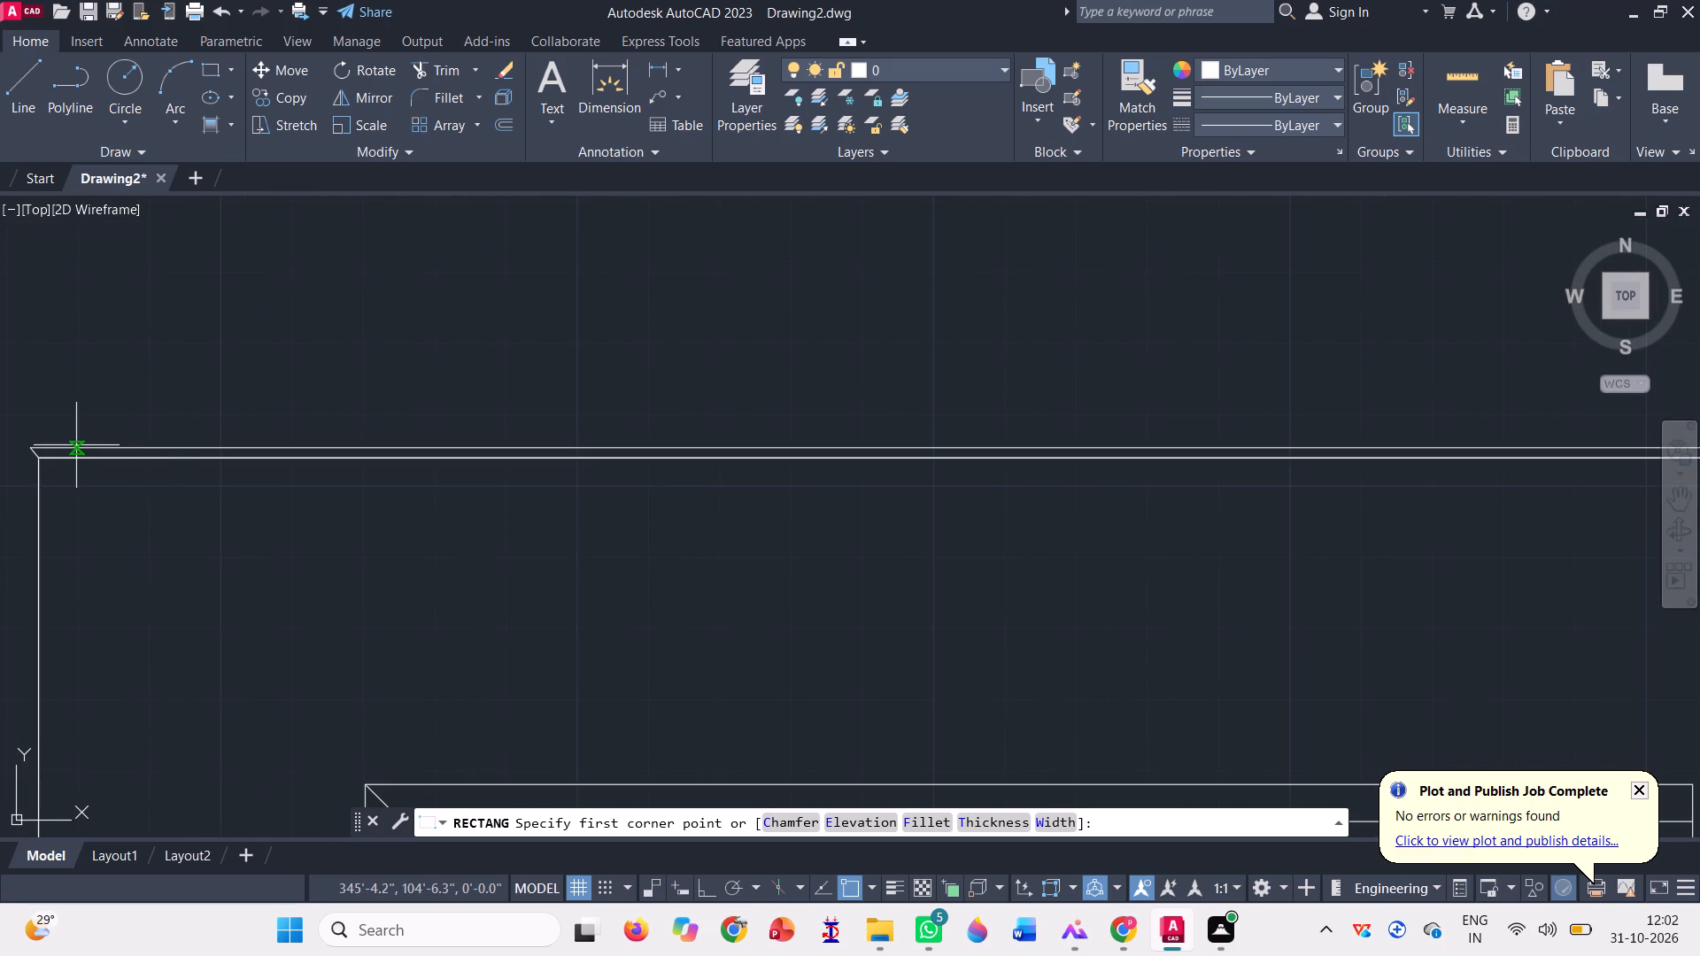
{"action": "left_click", "coordinate": [69, 446]}
{"action": "scroll", "coordinate": [137, 512], "scroll_direction": "down", "scroll_amount": 4}
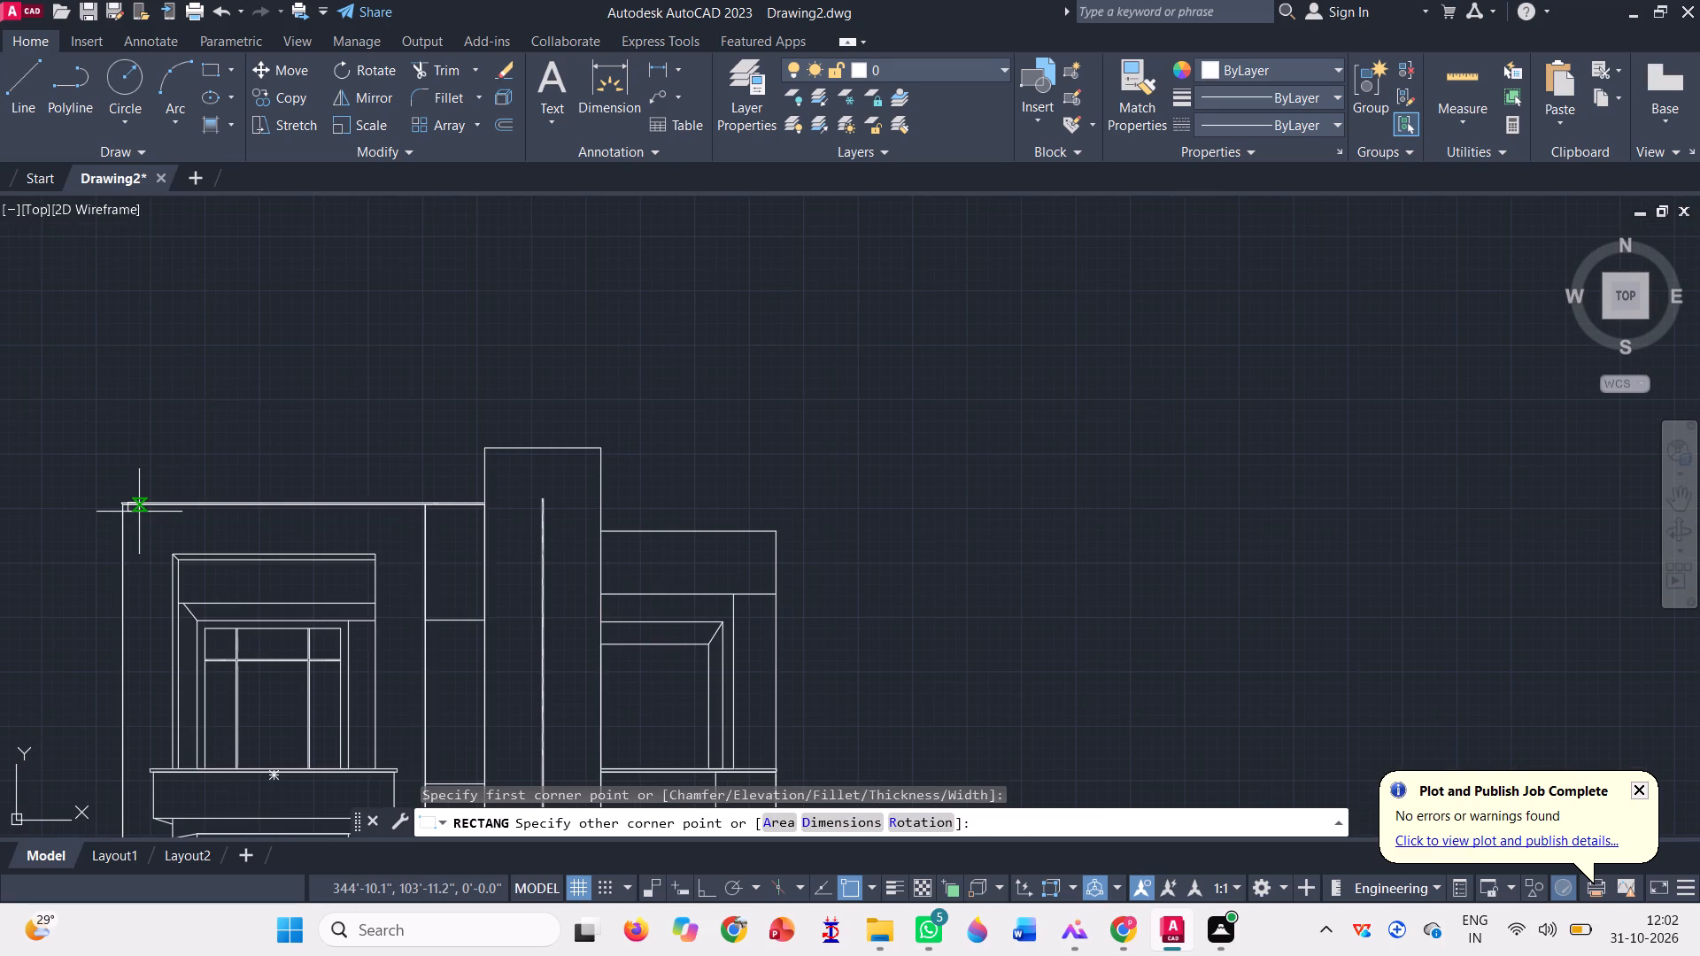
{"action": "scroll", "coordinate": [490, 480], "scroll_direction": "up", "scroll_amount": 2}
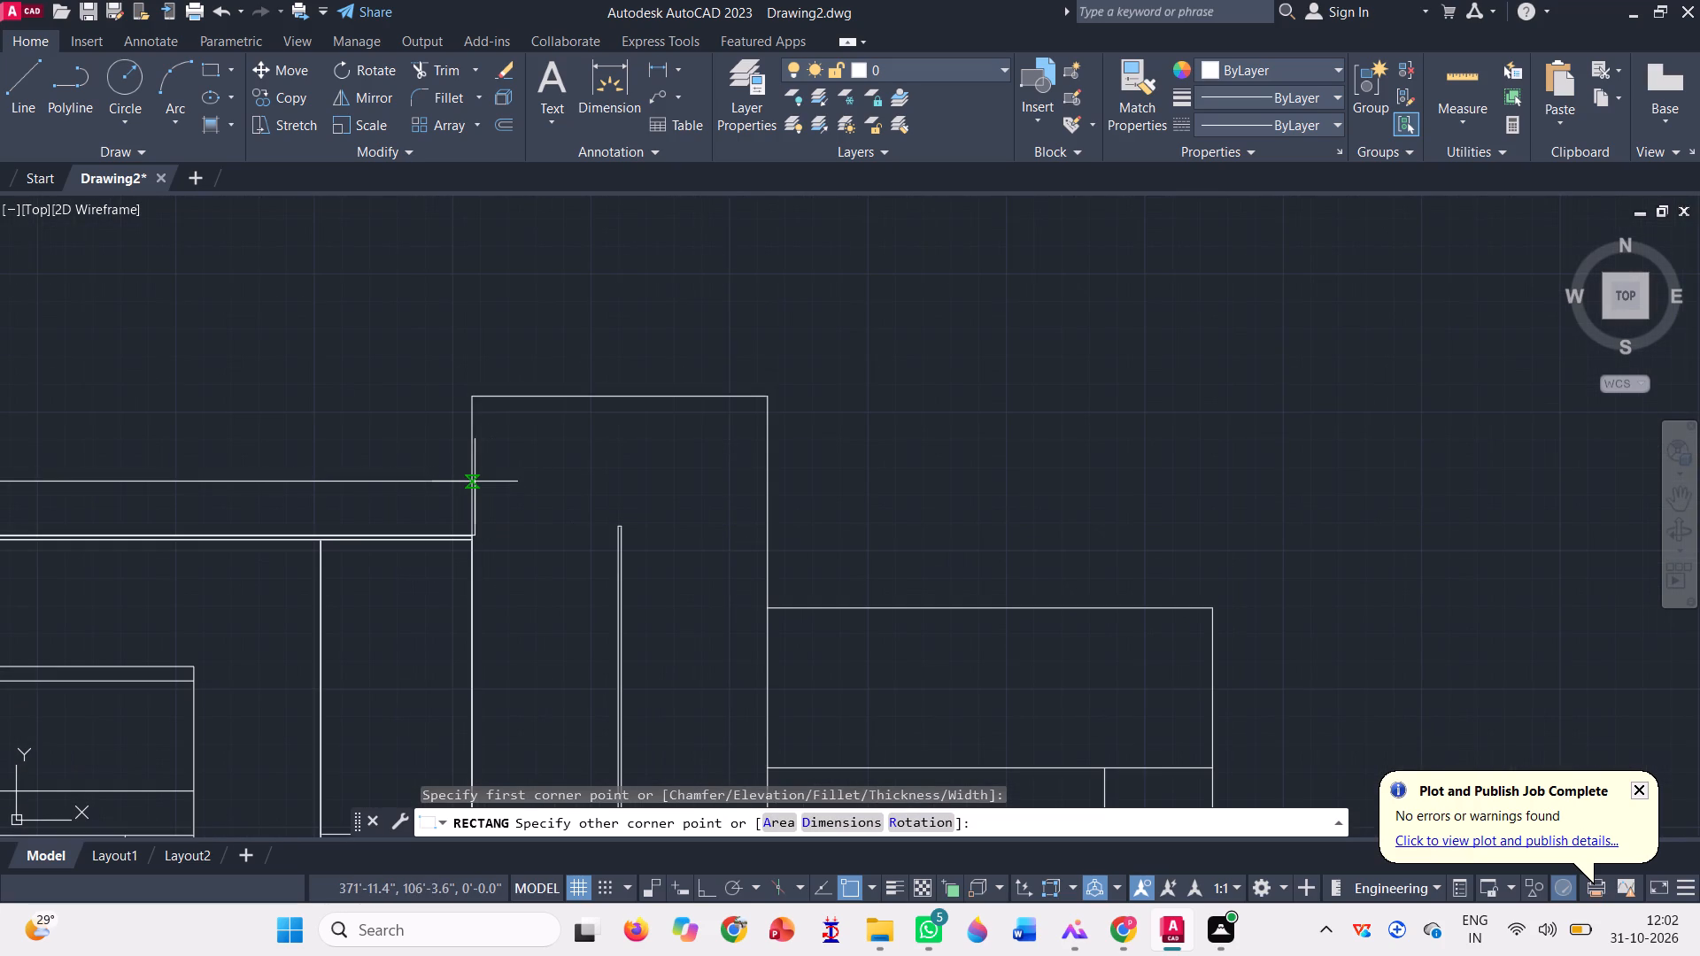
{"action": "left_click", "coordinate": [475, 482]}
{"action": "scroll", "coordinate": [591, 501], "scroll_direction": "down", "scroll_amount": 2}
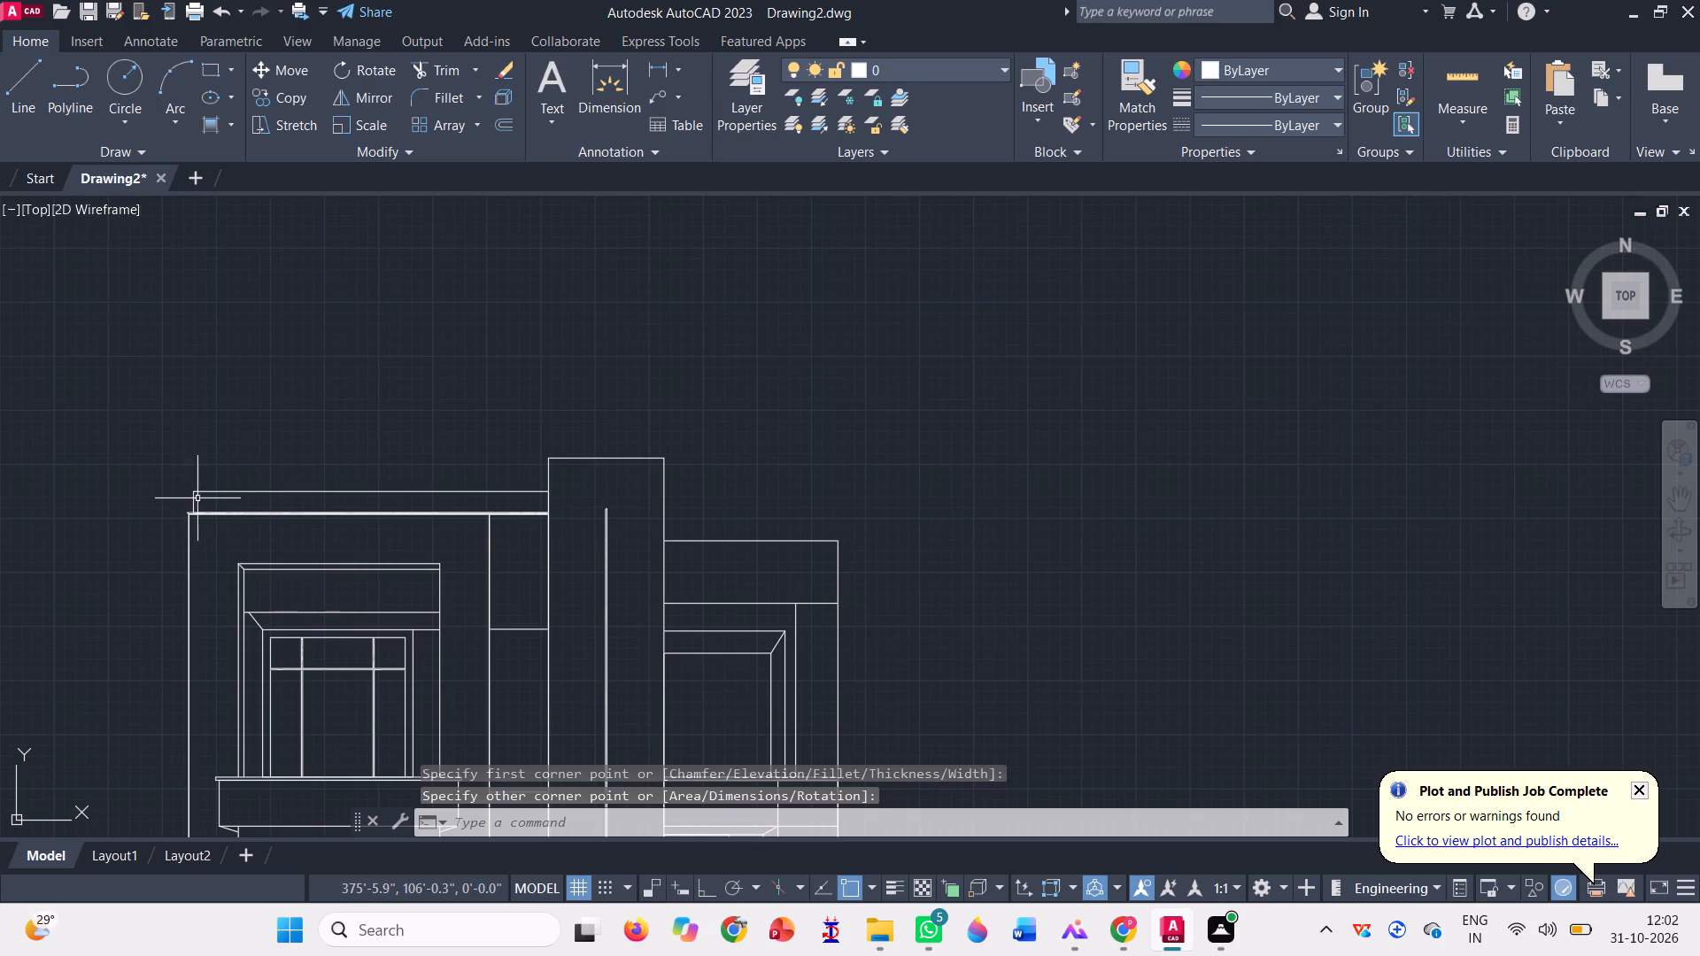
Draw a very thin coping rectangle along the parapet's top, from its outer corner to the grooved panel's left edge.
{"action": "left_click", "coordinate": [211, 66]}
{"action": "scroll", "coordinate": [195, 476], "scroll_direction": "up", "scroll_amount": 3}
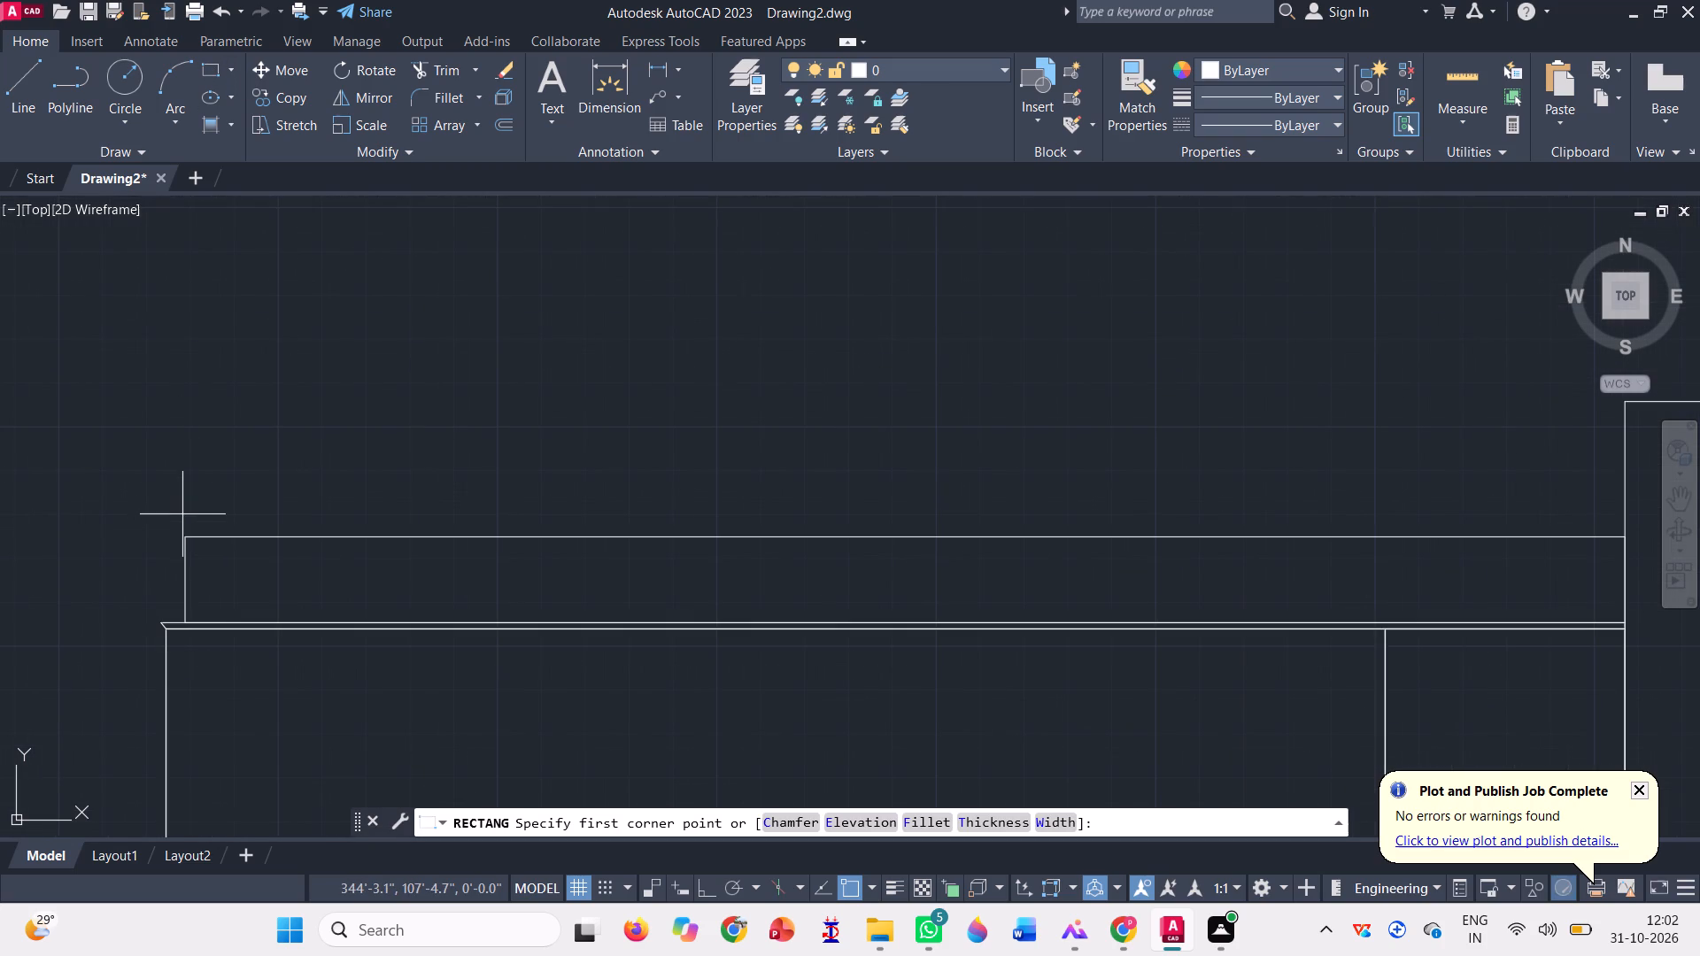
{"action": "left_click", "coordinate": [187, 535]}
{"action": "scroll", "coordinate": [133, 468], "scroll_direction": "down", "scroll_amount": 2}
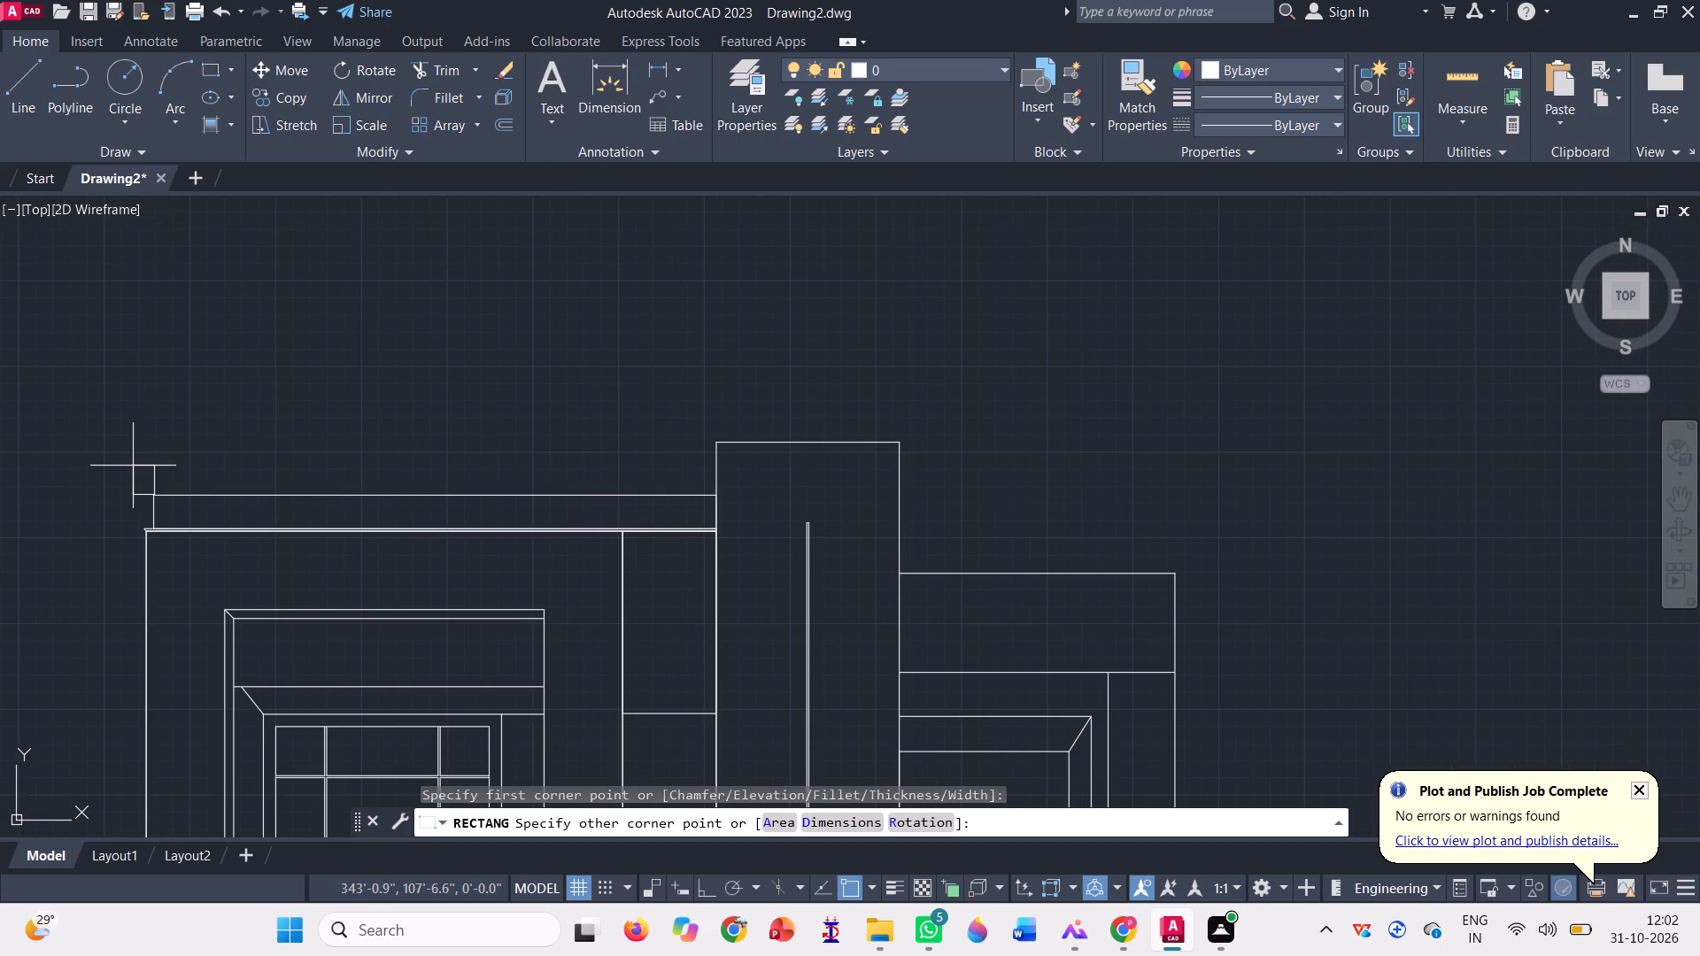
{"action": "scroll", "coordinate": [689, 488], "scroll_direction": "up", "scroll_amount": 3}
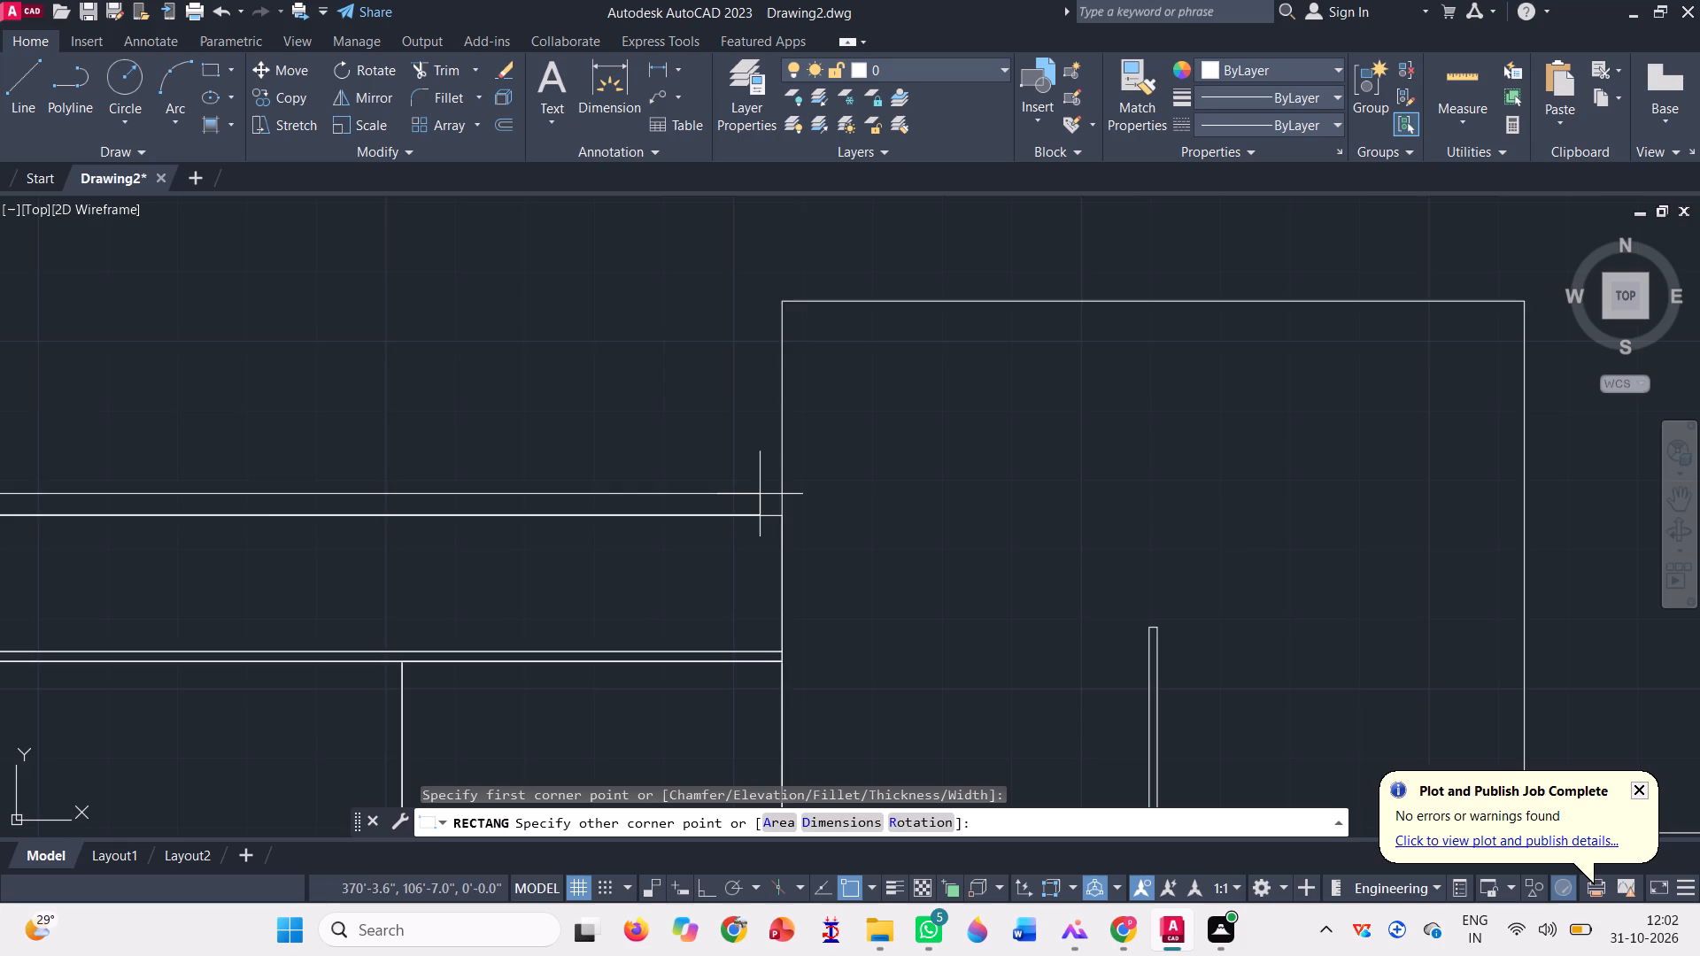
{"action": "scroll", "coordinate": [766, 494], "scroll_direction": "up", "scroll_amount": 3}
{"action": "scroll", "coordinate": [814, 548], "scroll_direction": "up", "scroll_amount": 1}
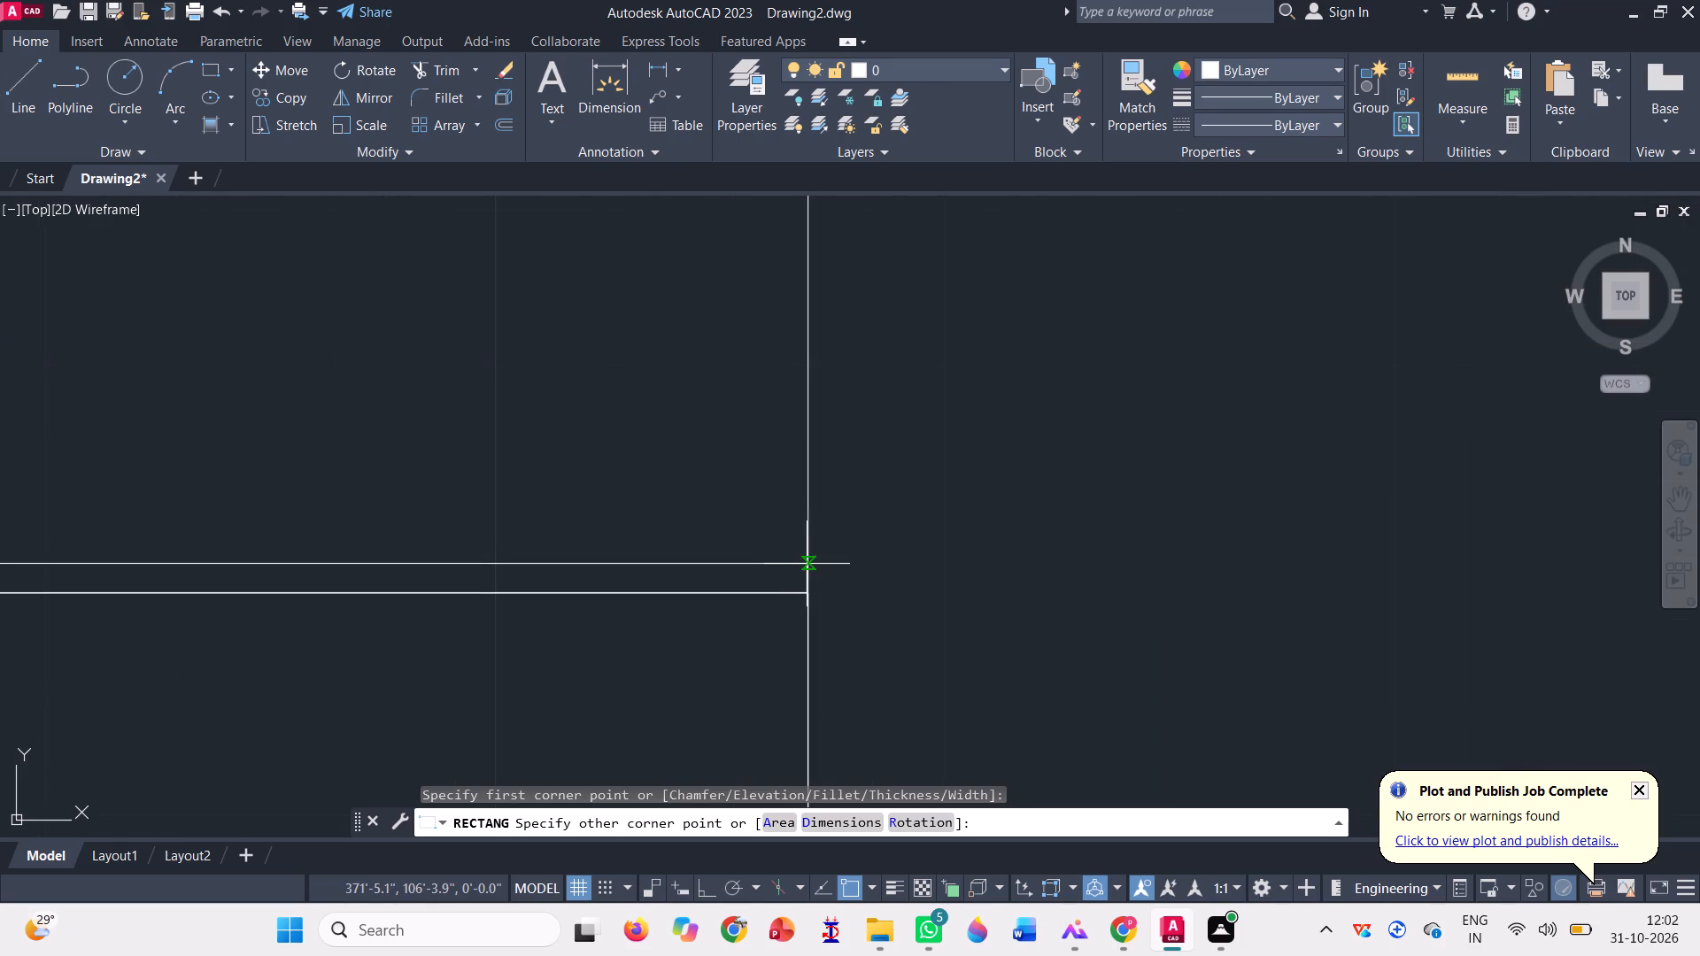
{"action": "left_click", "coordinate": [807, 564]}
{"action": "scroll", "coordinate": [807, 575], "scroll_direction": "down", "scroll_amount": 8}
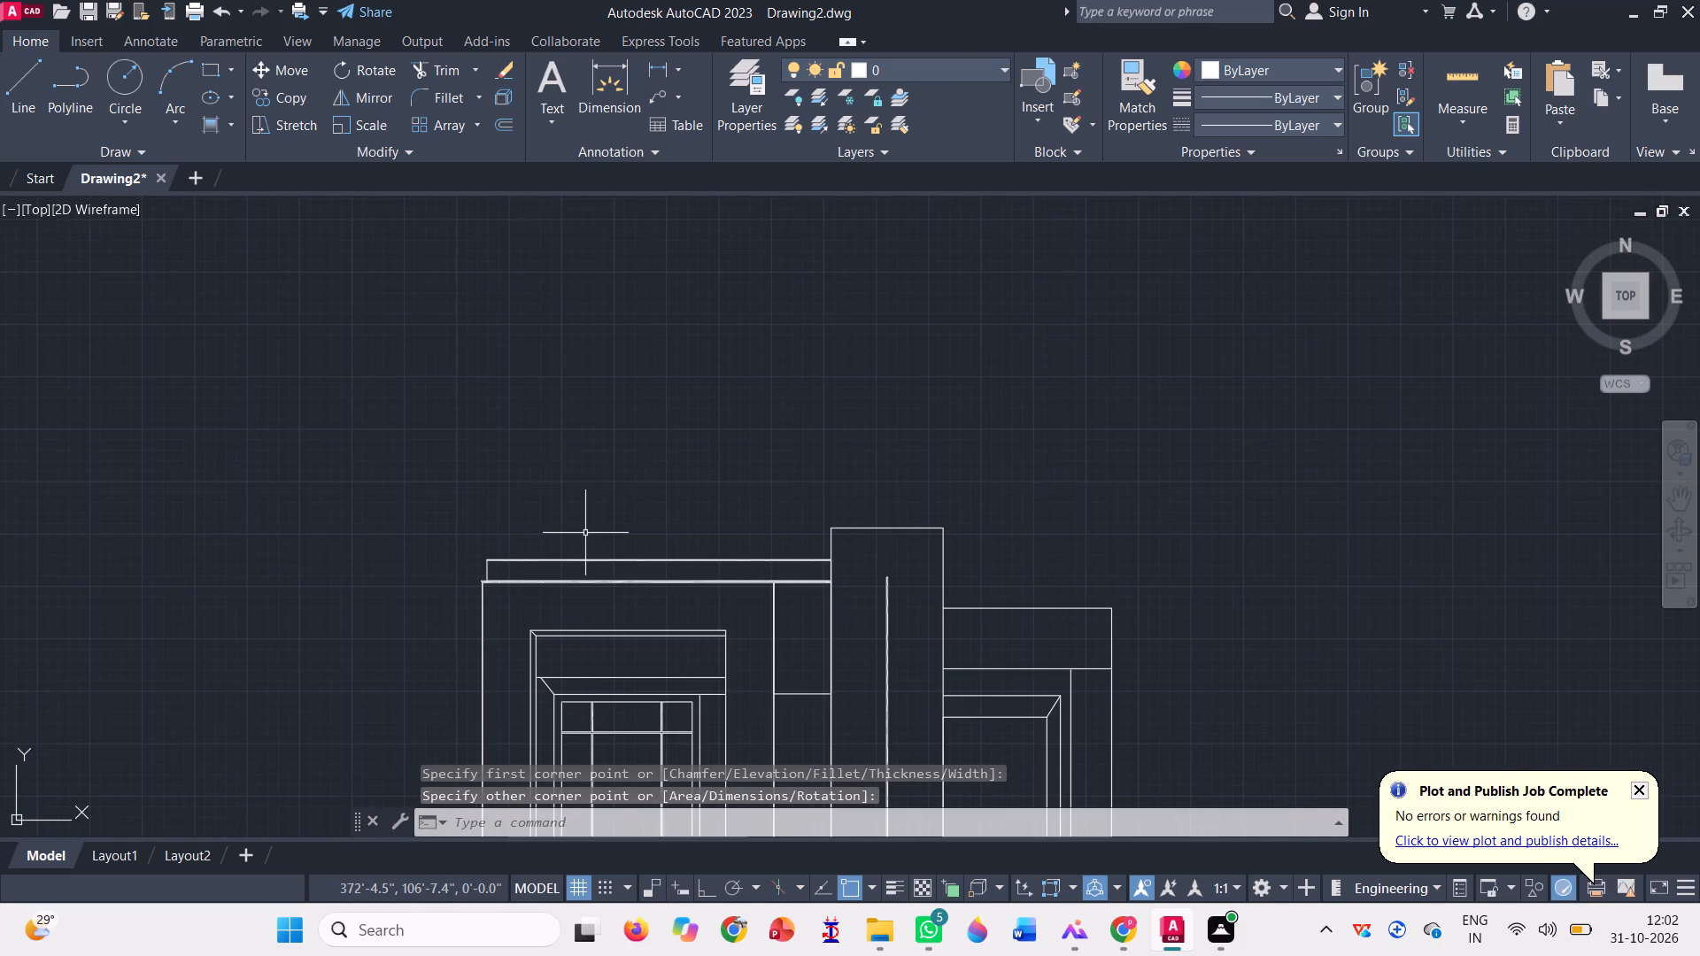
Draw a thin roof slab rectangle about 17'-2" by 5" above the grooved panel, overhanging both its sides.
{"action": "left_click", "coordinate": [41, 91]}
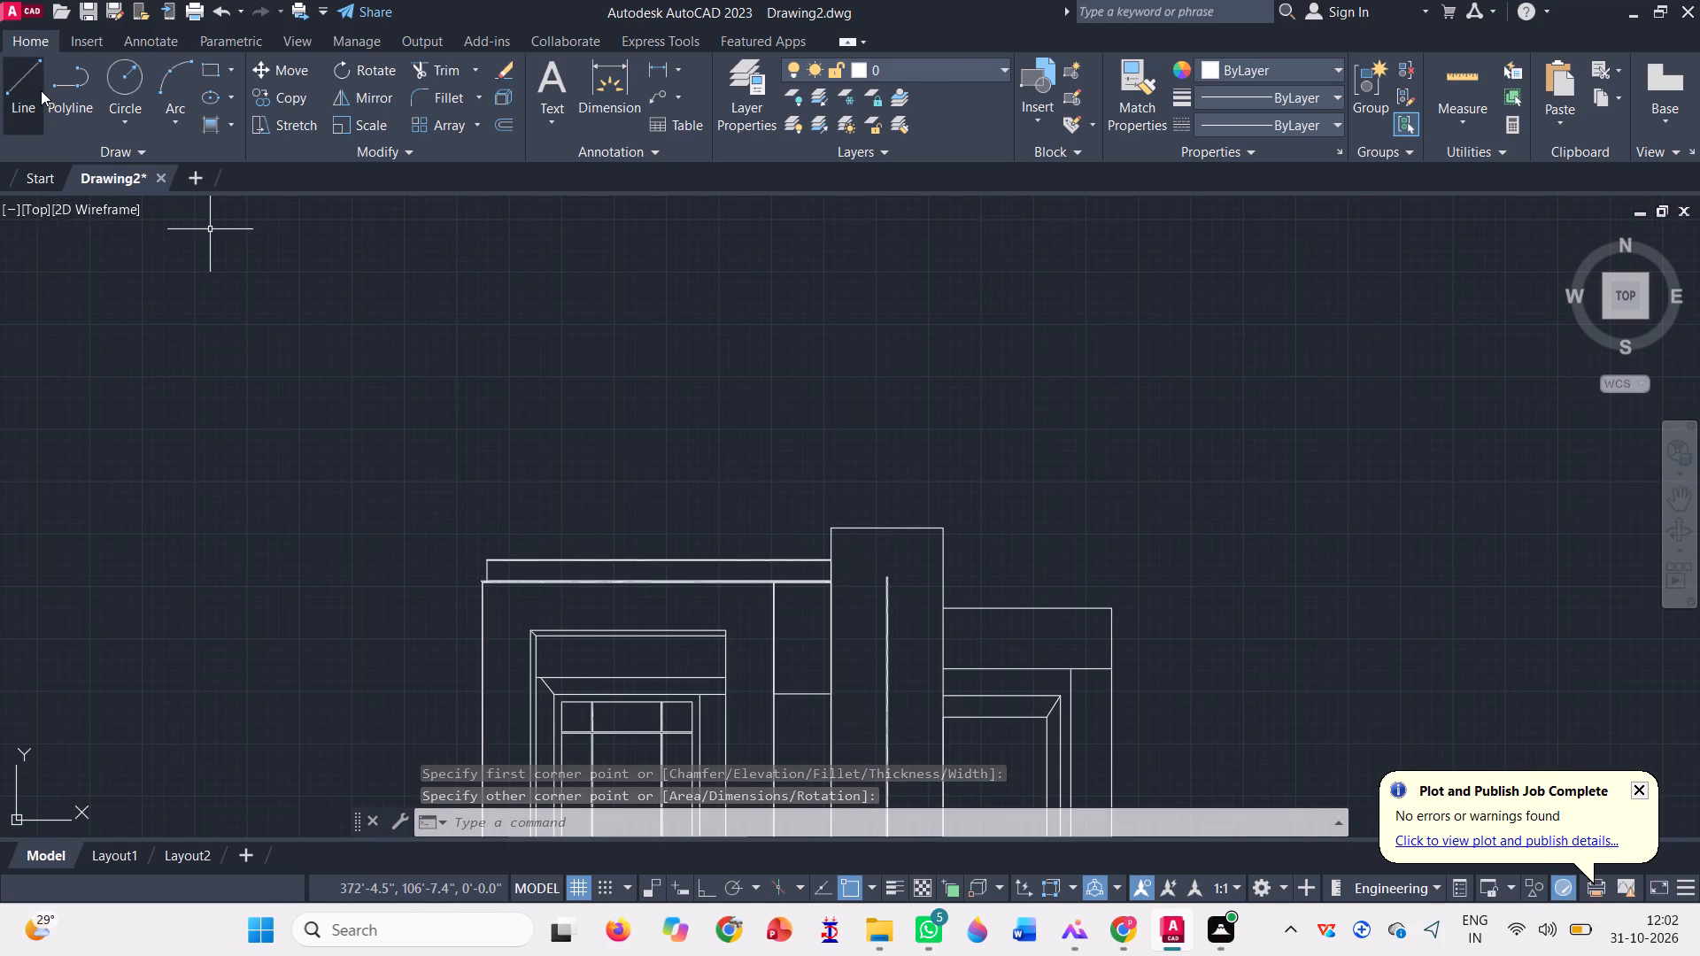
{"action": "key", "text": "Escape"}
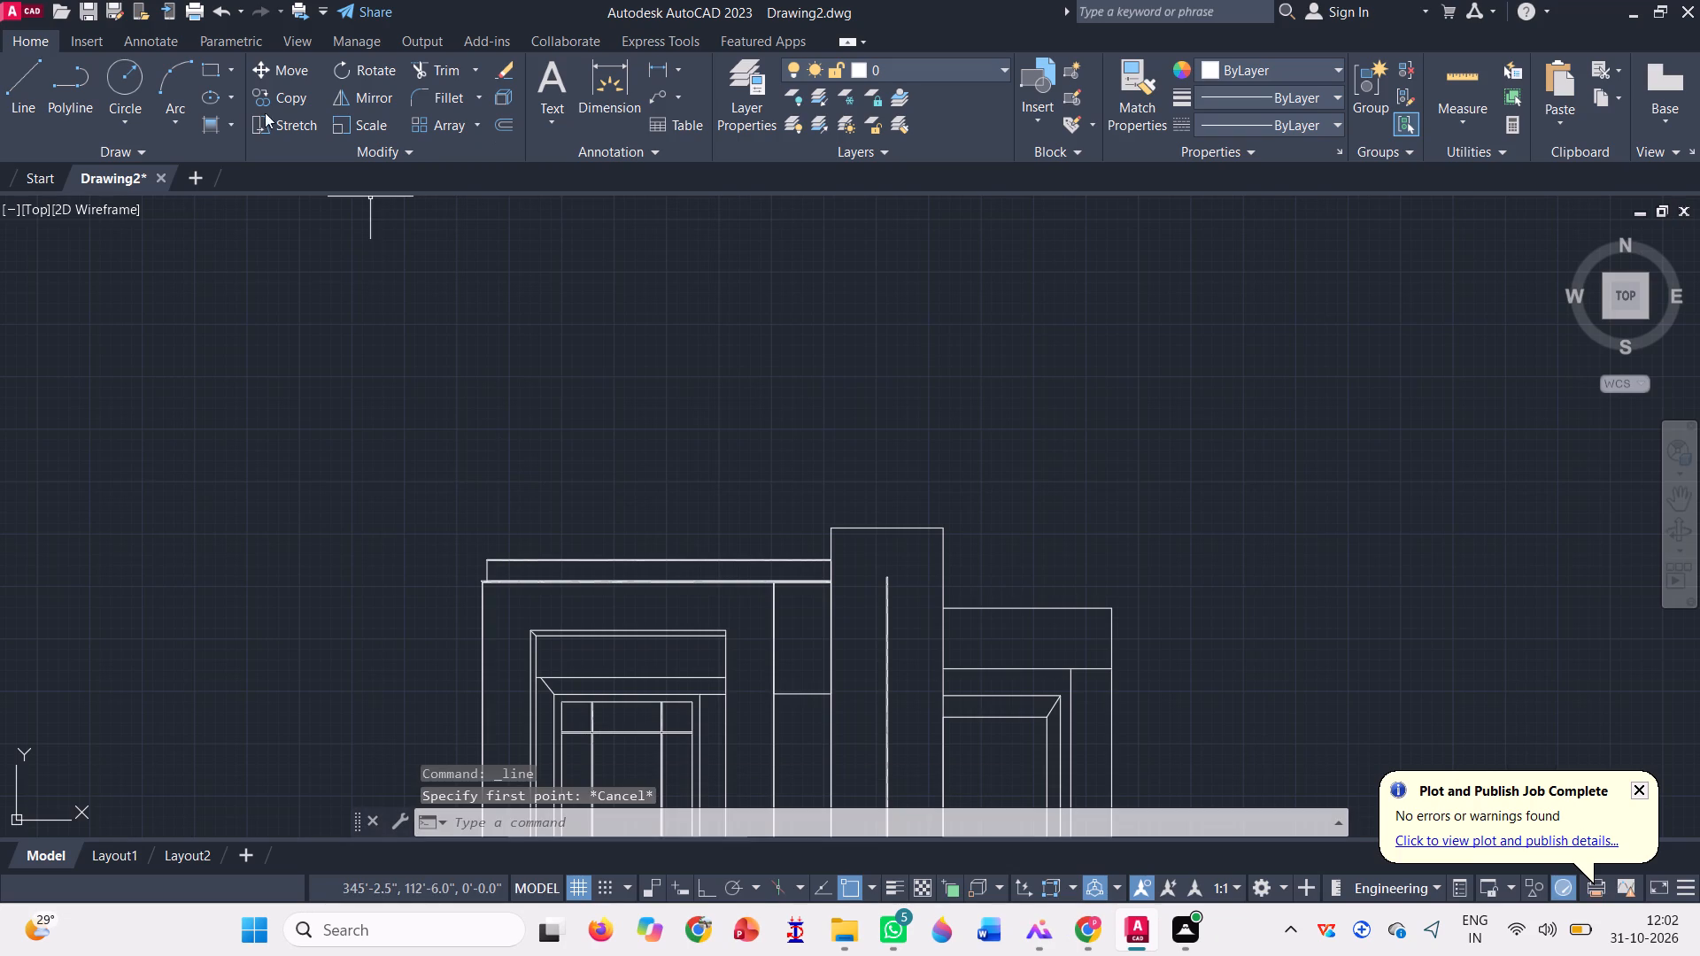
{"action": "left_click", "coordinate": [205, 72]}
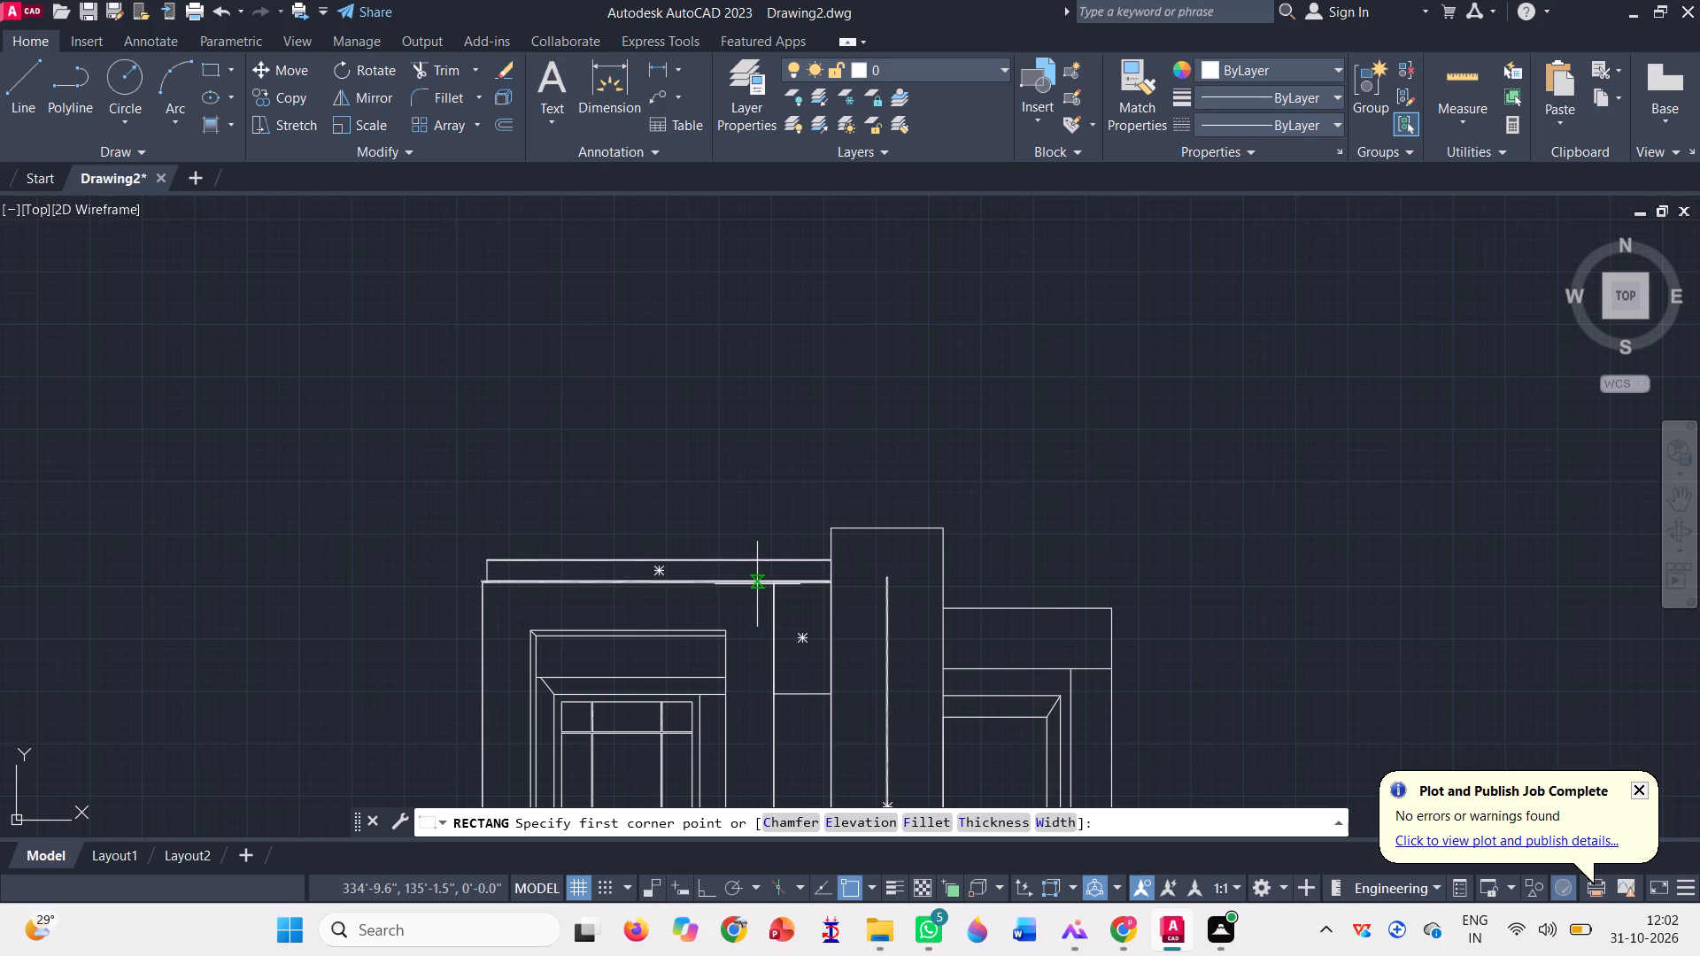
{"action": "scroll", "coordinate": [964, 524], "scroll_direction": "up", "scroll_amount": 1}
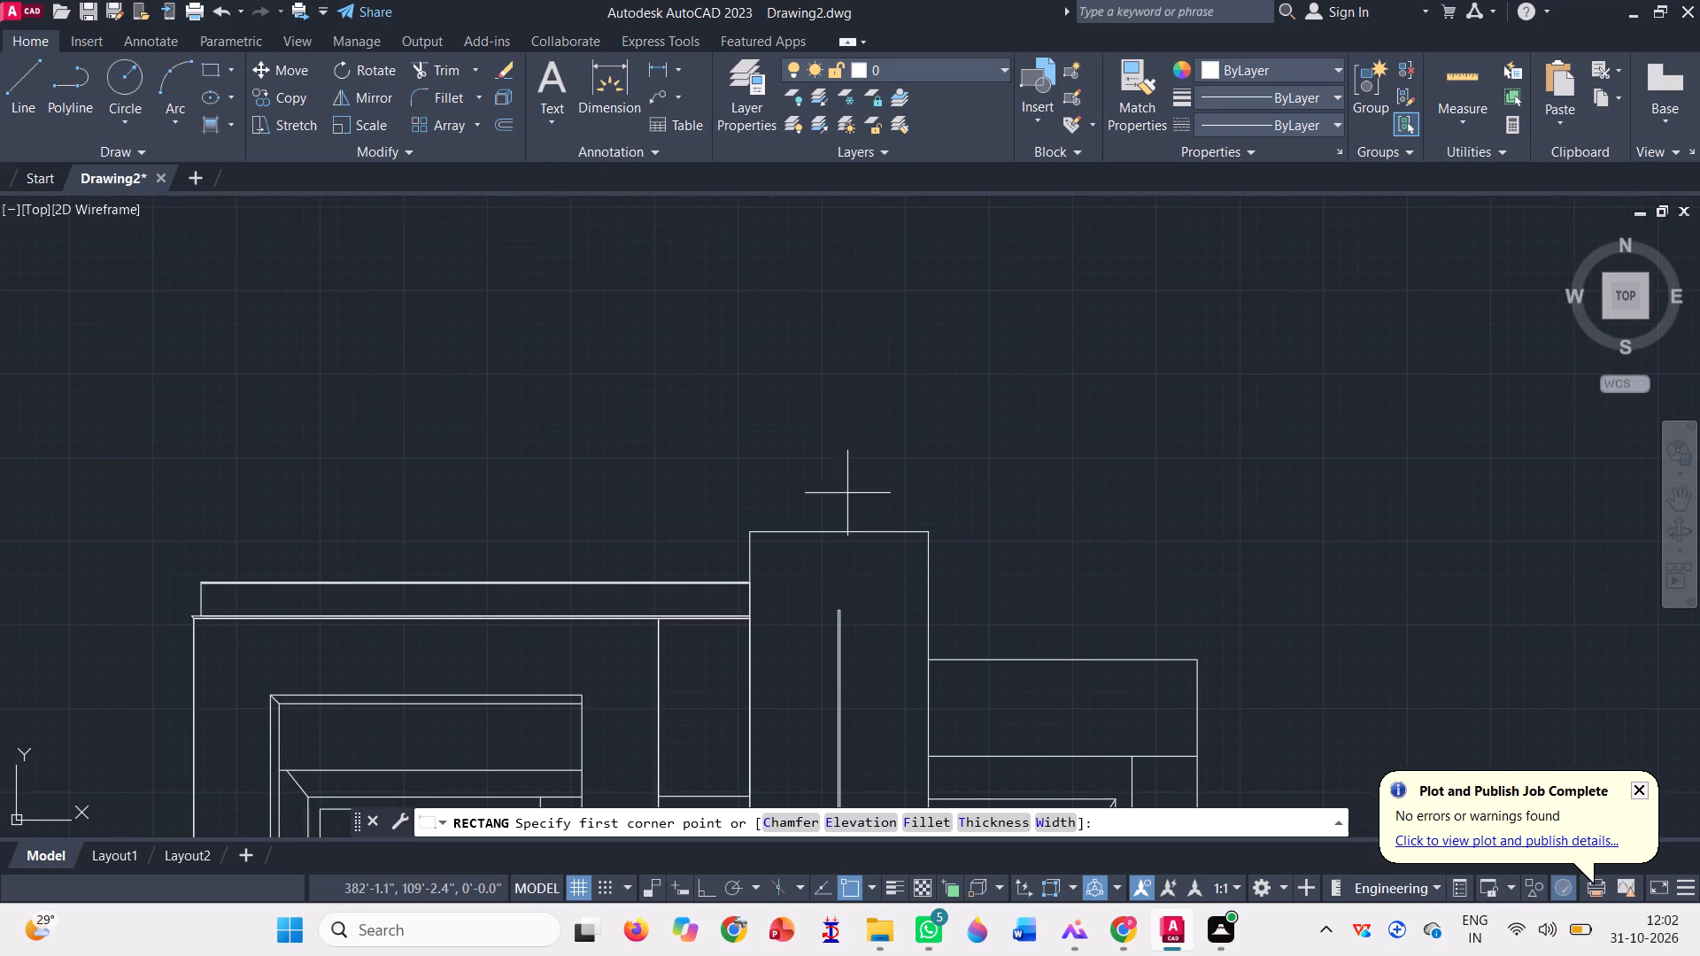
{"action": "left_click", "coordinate": [643, 444]}
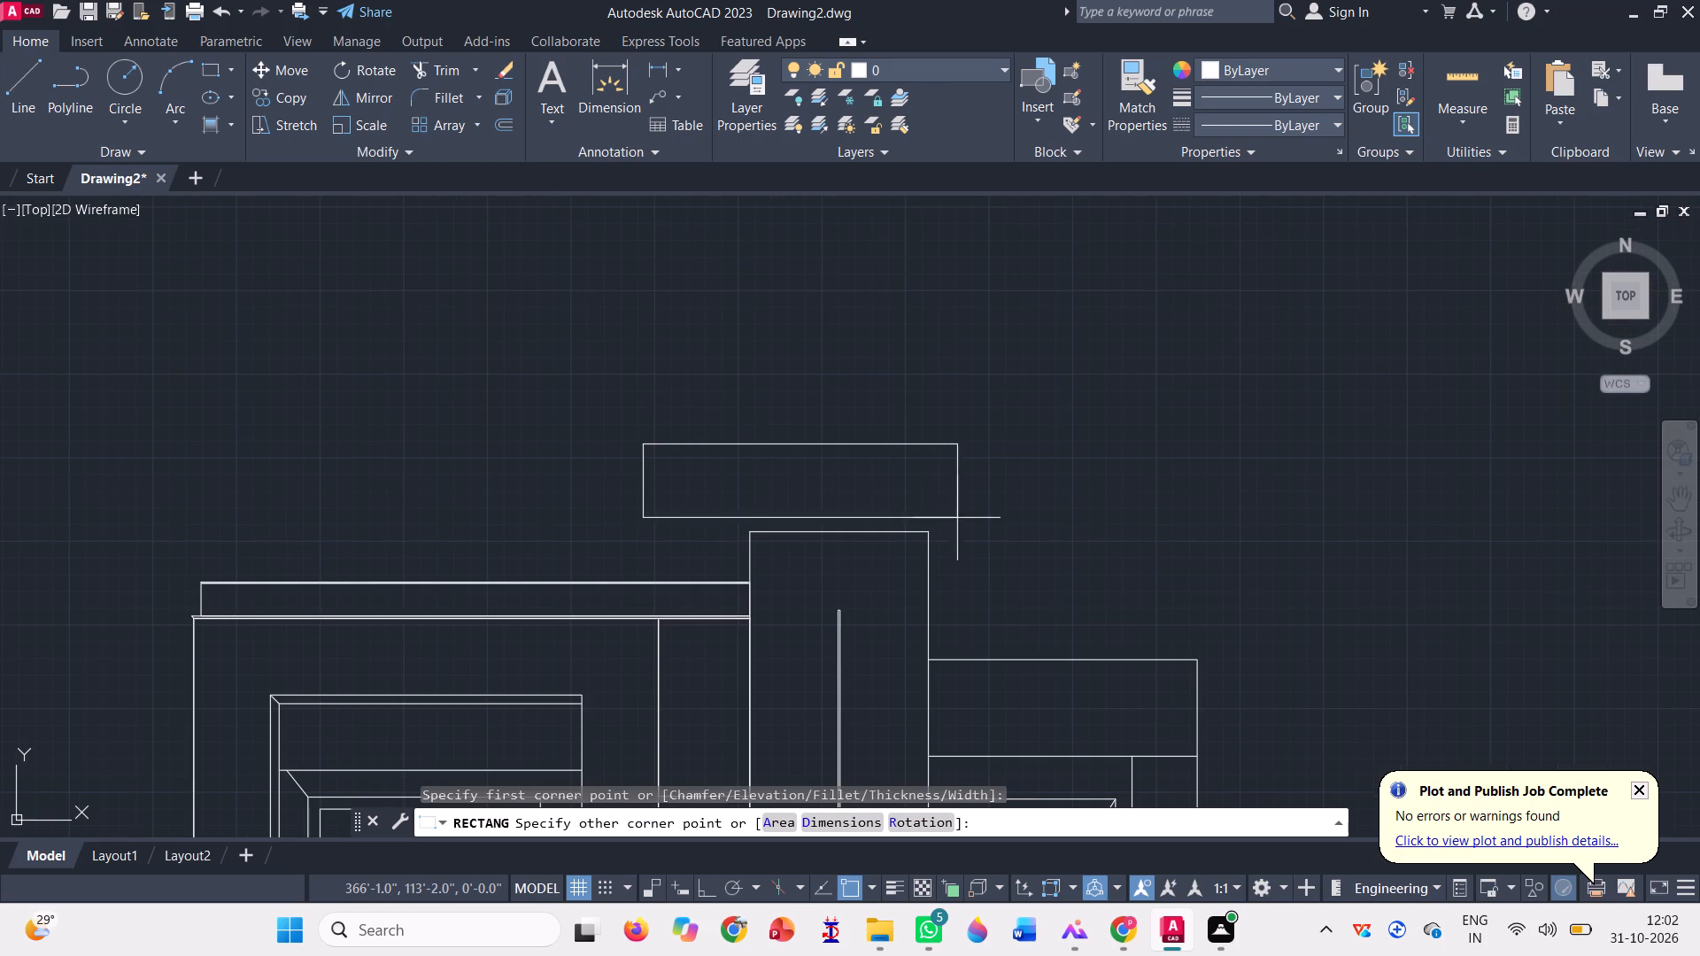
{"action": "left_click", "coordinate": [988, 452]}
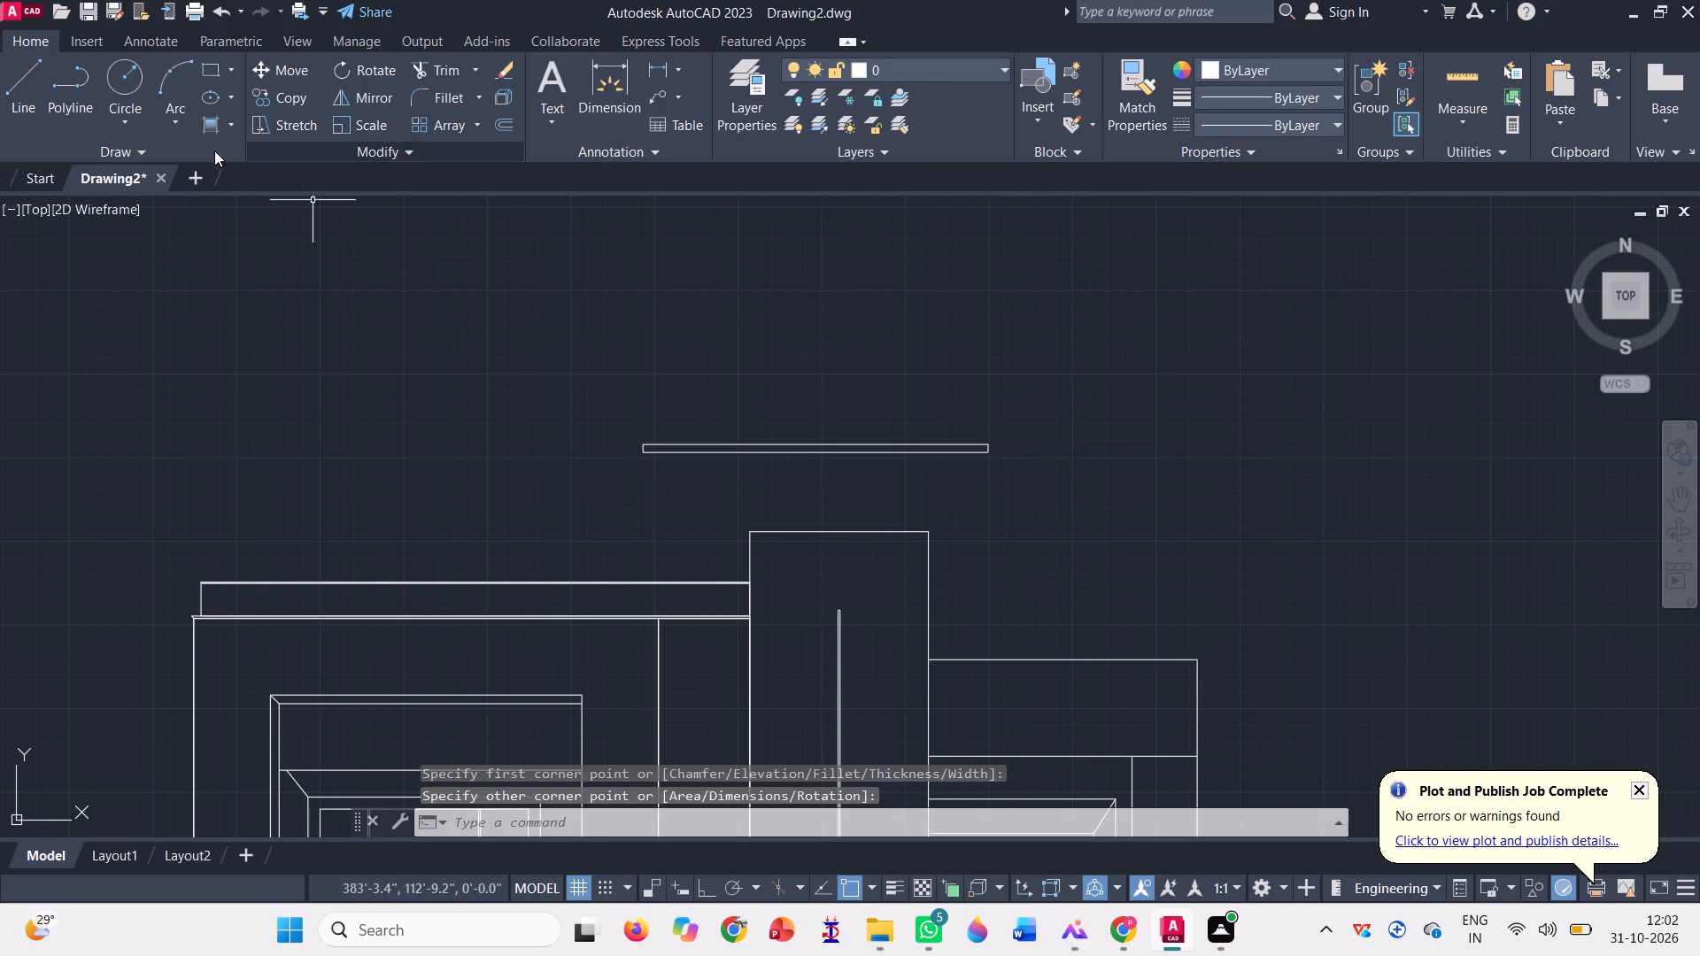
Draw a slanted line from the roof slab's lower right corner down to the grooved panel's right edge, just below the panel's top corner.
{"action": "left_click", "coordinate": [18, 103]}
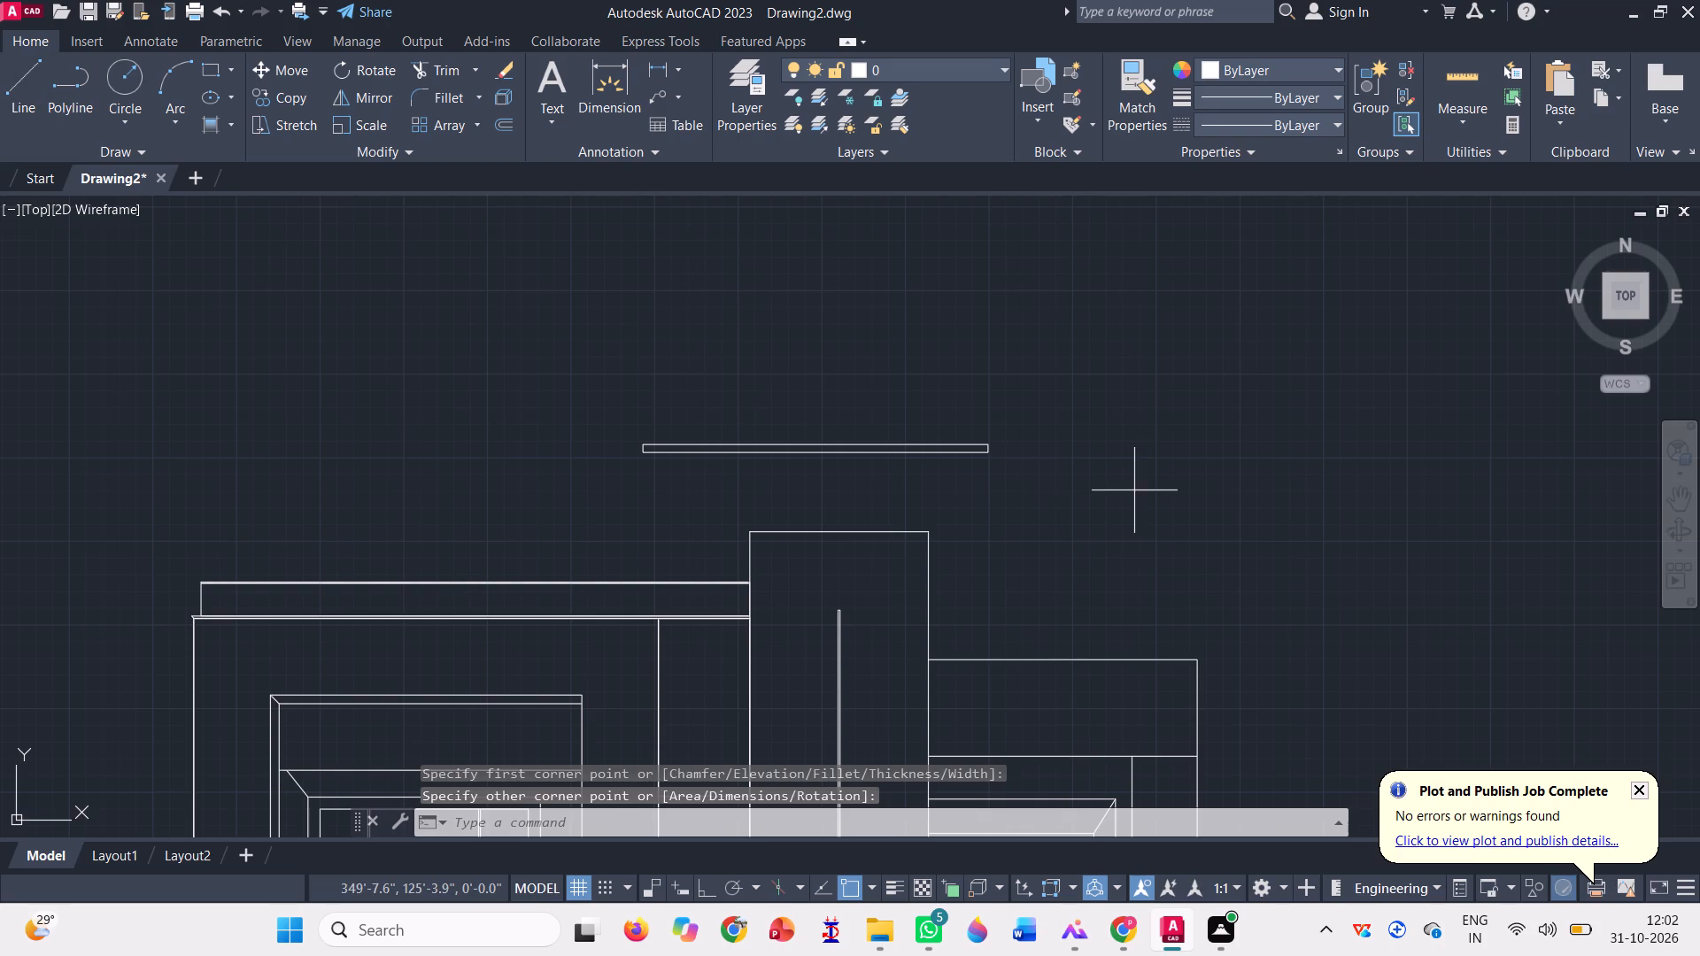
{"action": "scroll", "coordinate": [1004, 451], "scroll_direction": "up", "scroll_amount": 3}
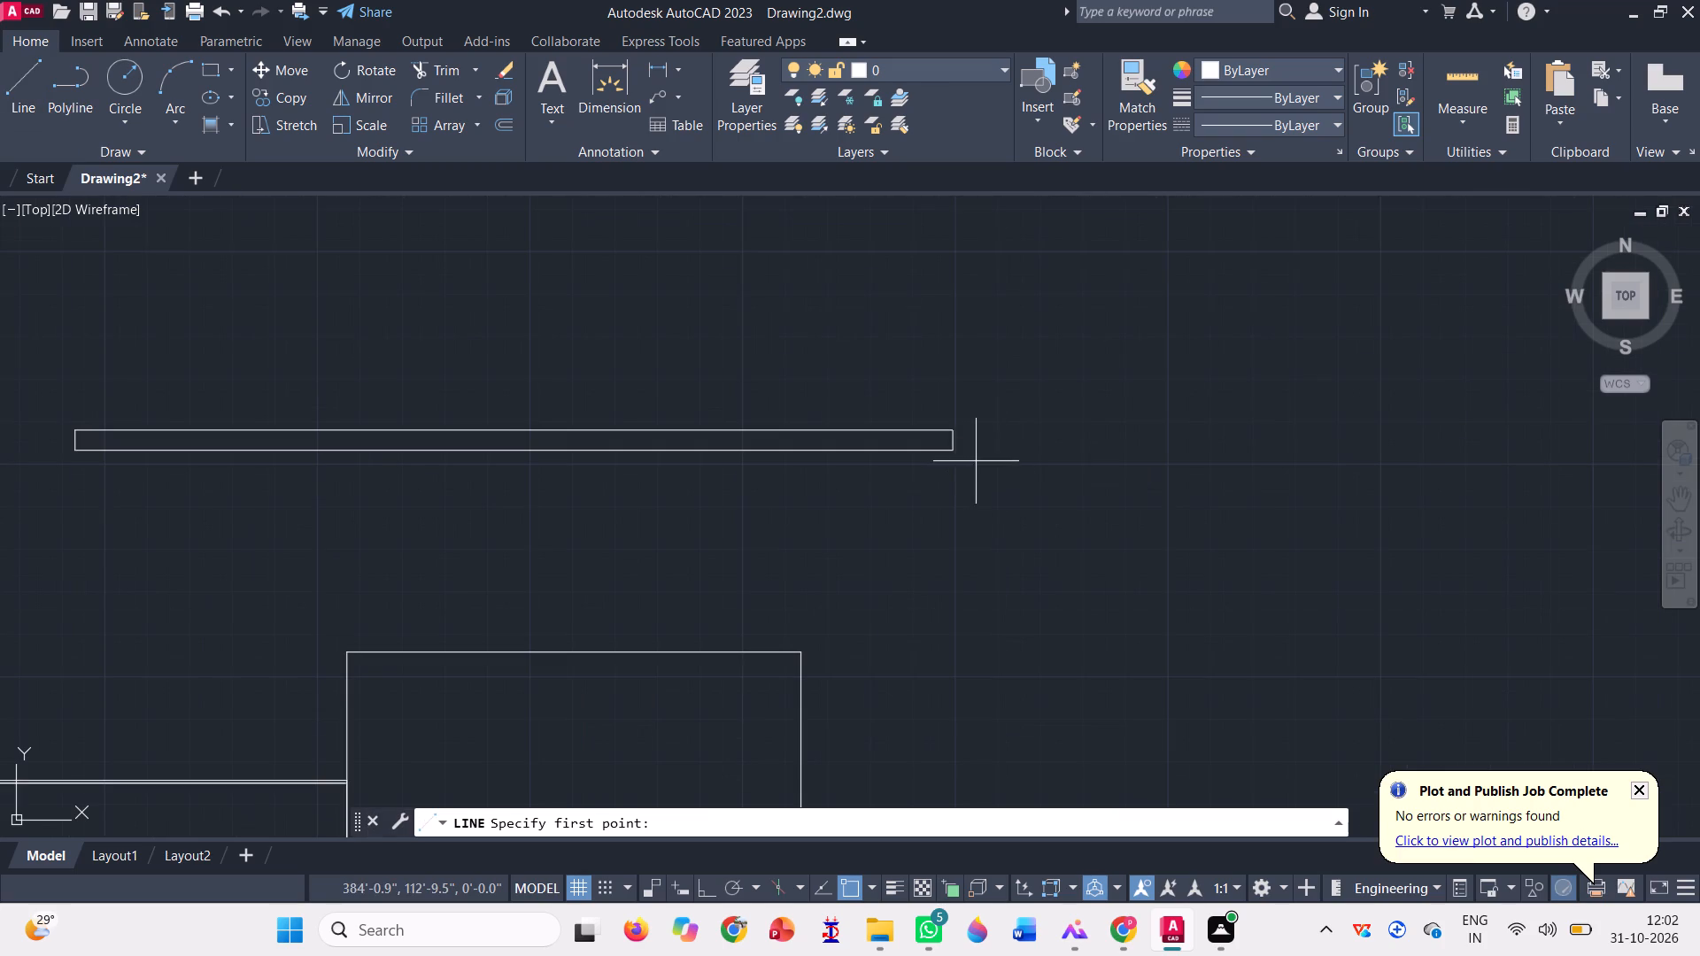
{"action": "left_click", "coordinate": [952, 449]}
{"action": "scroll", "coordinate": [1013, 507], "scroll_direction": "down", "scroll_amount": 1}
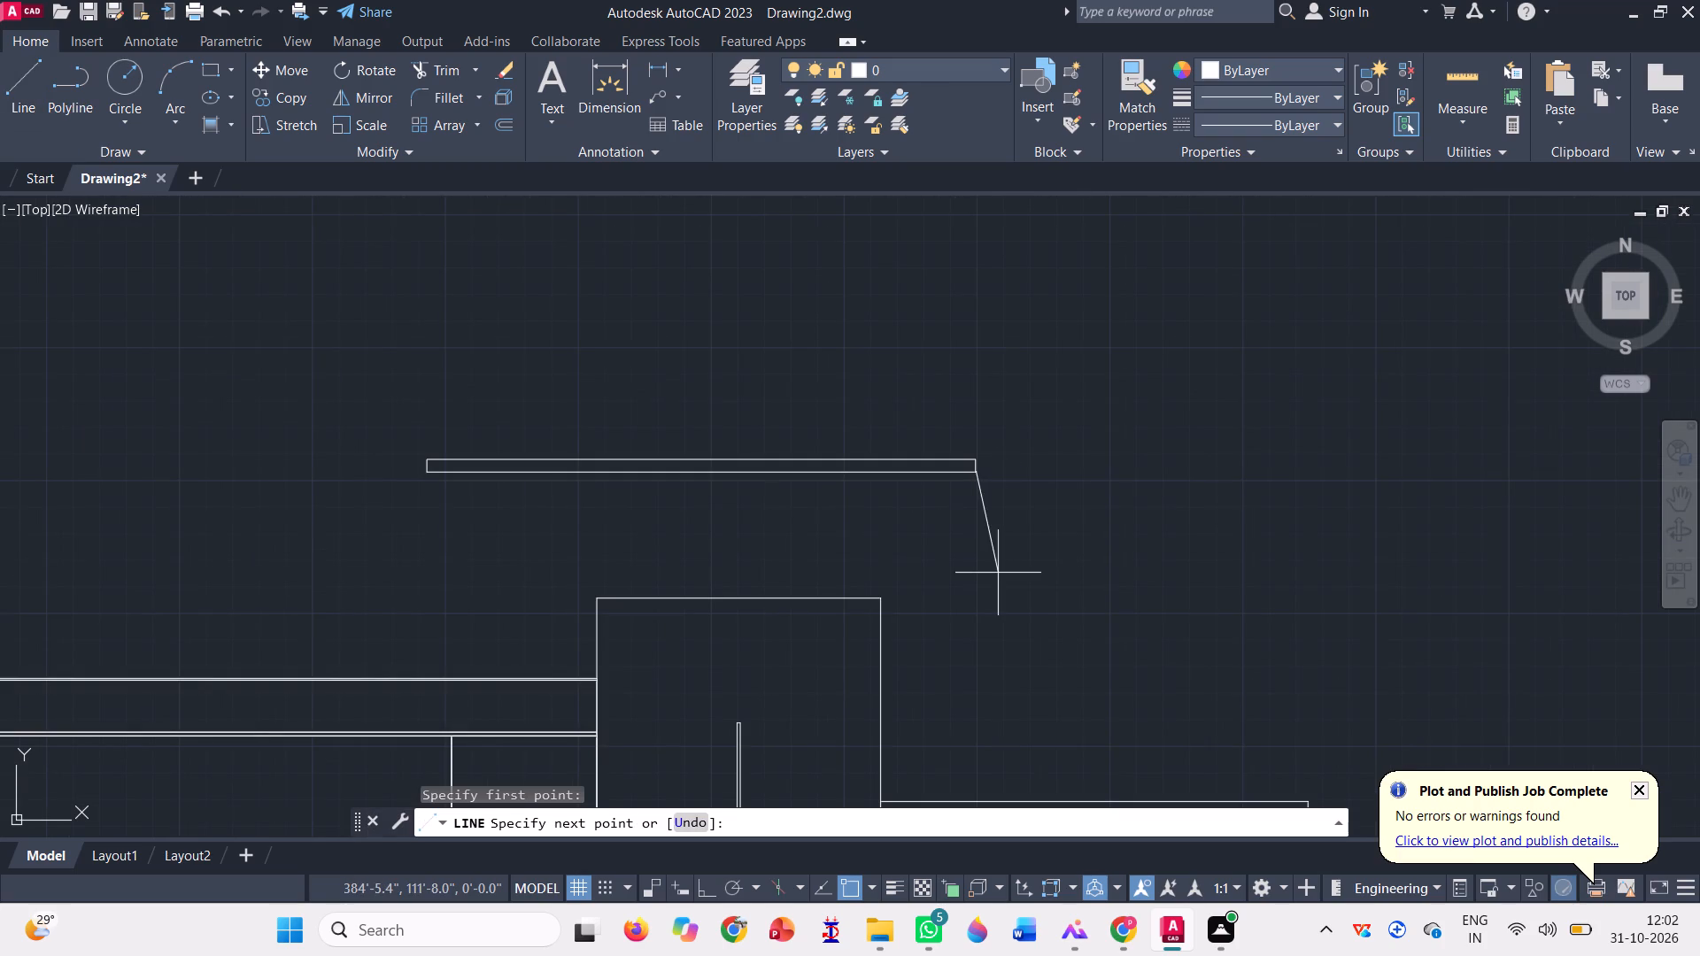
{"action": "scroll", "coordinate": [756, 527], "scroll_direction": "down", "scroll_amount": 1}
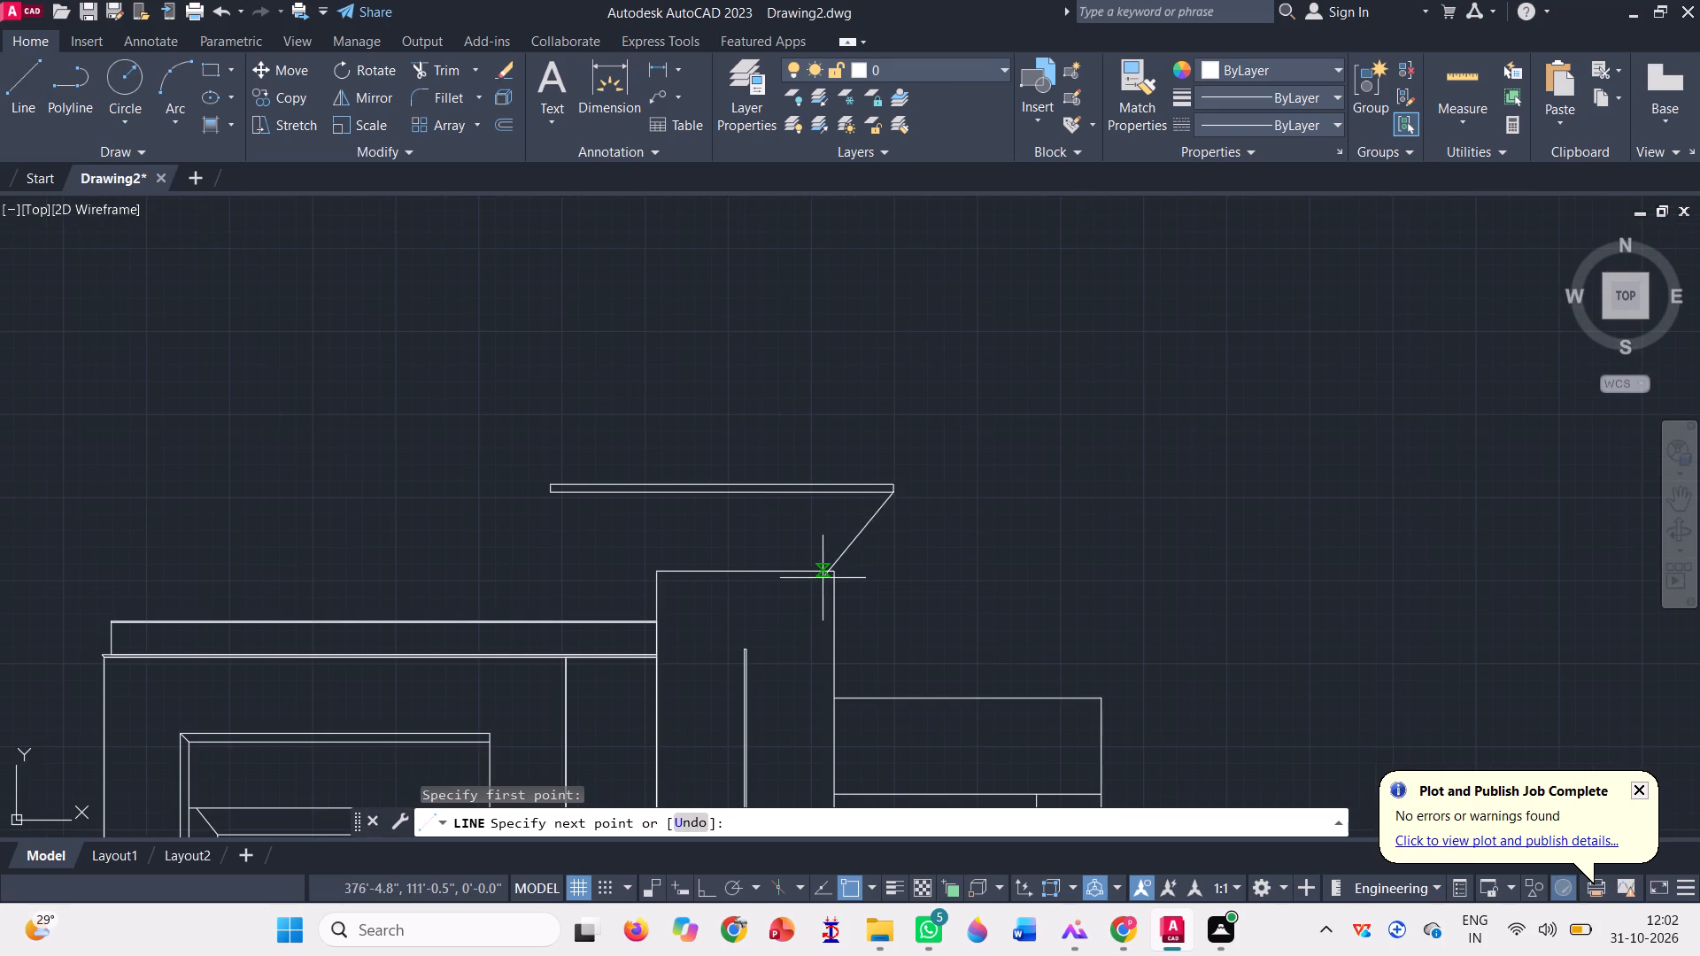
{"action": "scroll", "coordinate": [823, 578], "scroll_direction": "up", "scroll_amount": 1}
{"action": "left_click", "coordinate": [844, 589]}
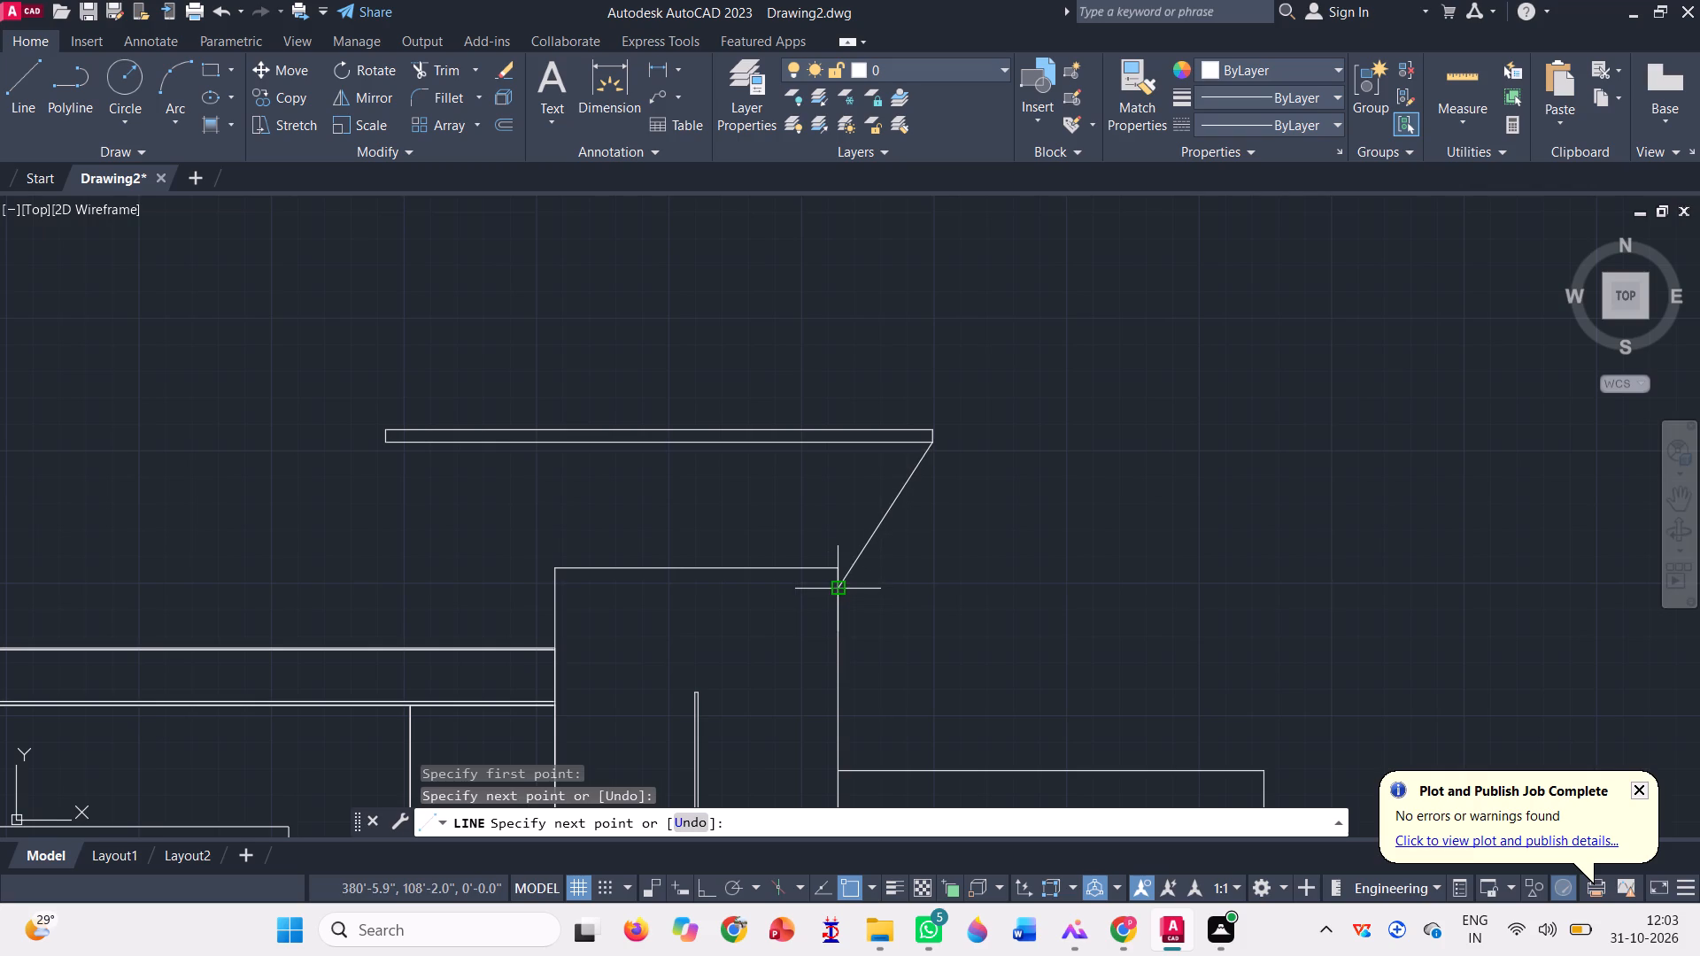
{"action": "key", "text": "space"}
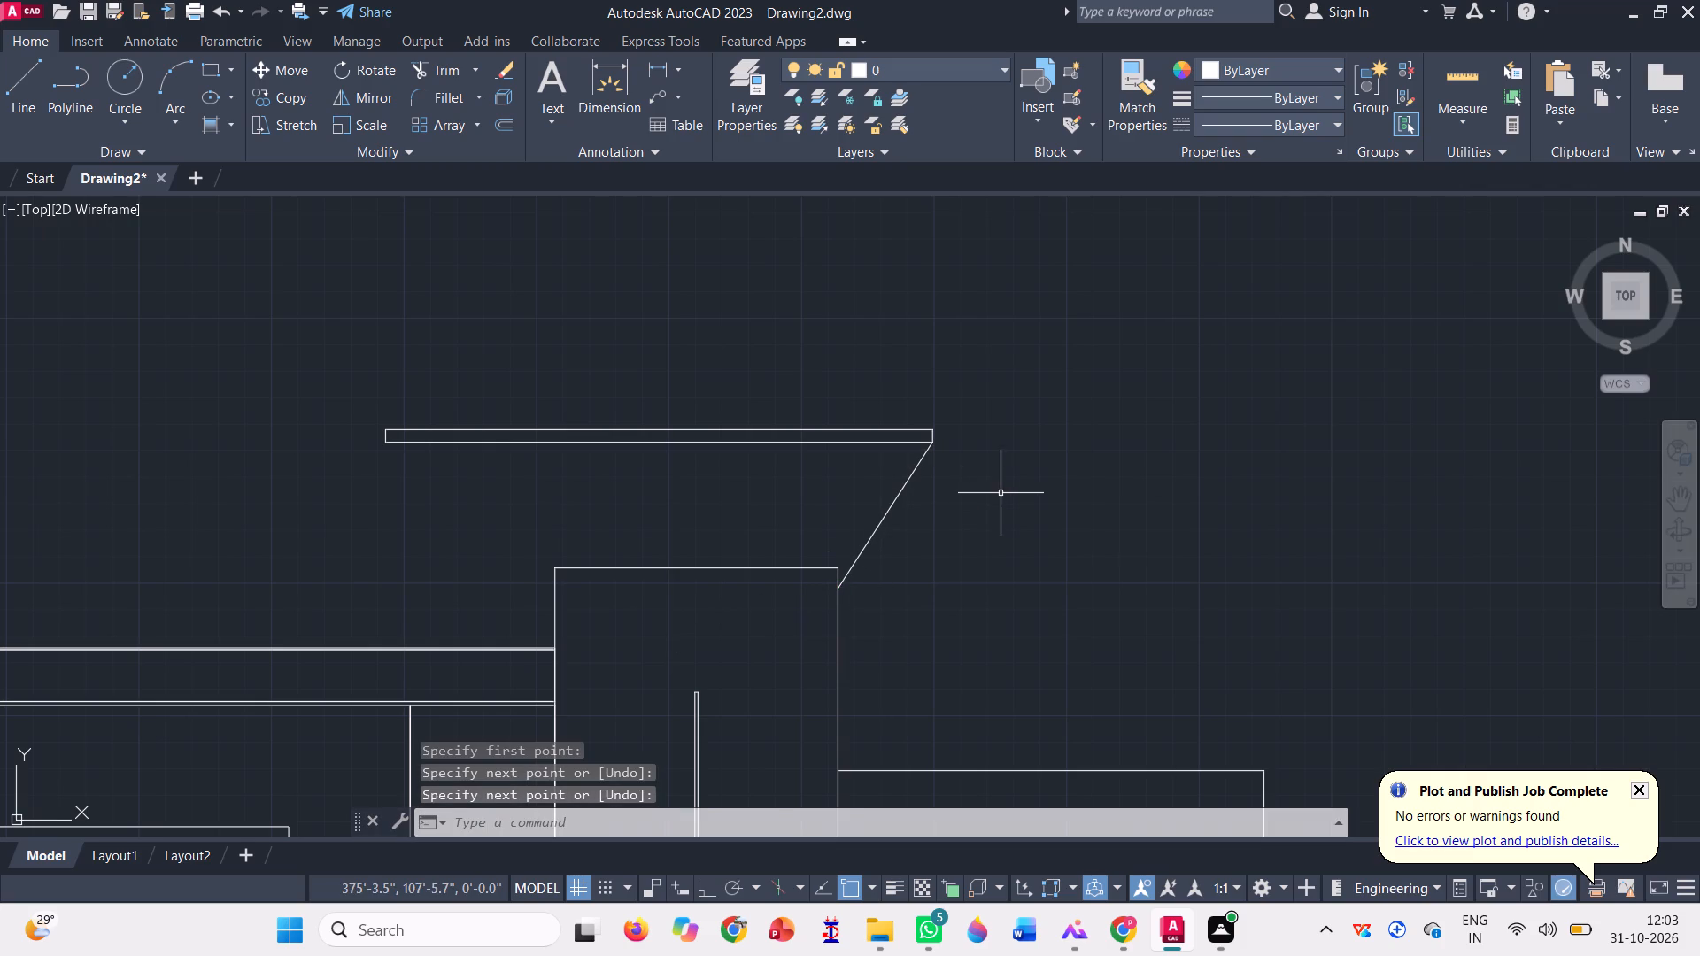
Copy the slanted support line from the roof slab's lower right corner to its lower left corner.
{"action": "left_click", "coordinate": [1000, 492]}
{"action": "left_click", "coordinate": [865, 480]}
{"action": "type", "text": "co"}
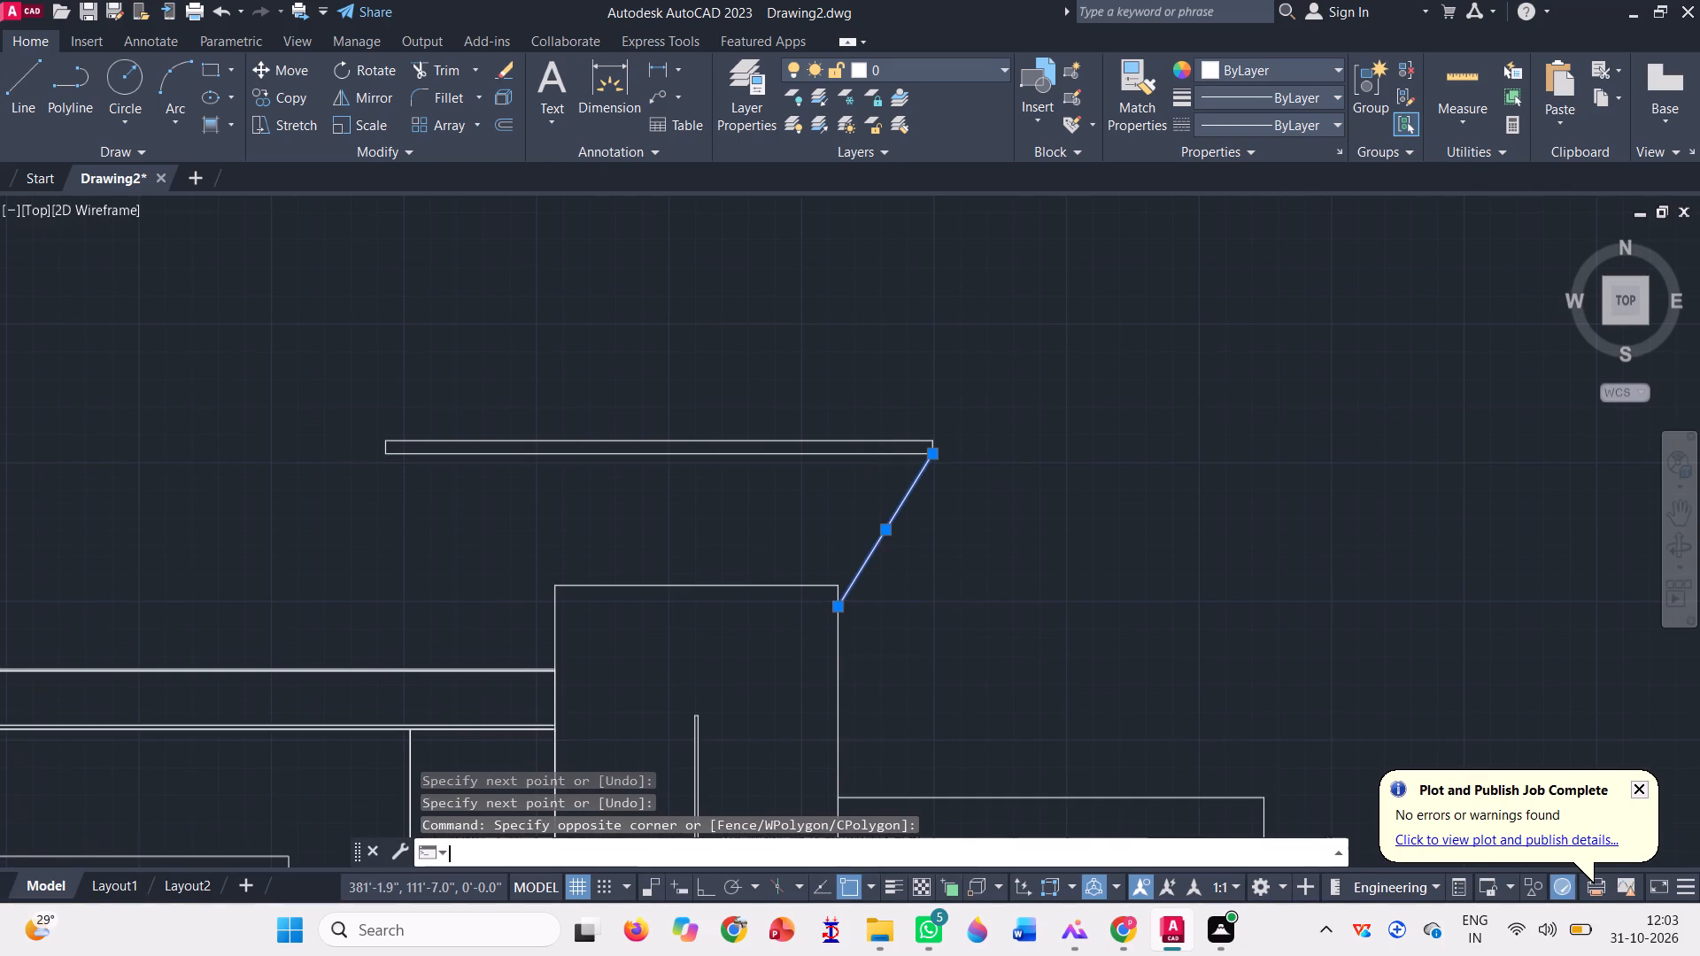
{"action": "key", "text": "space"}
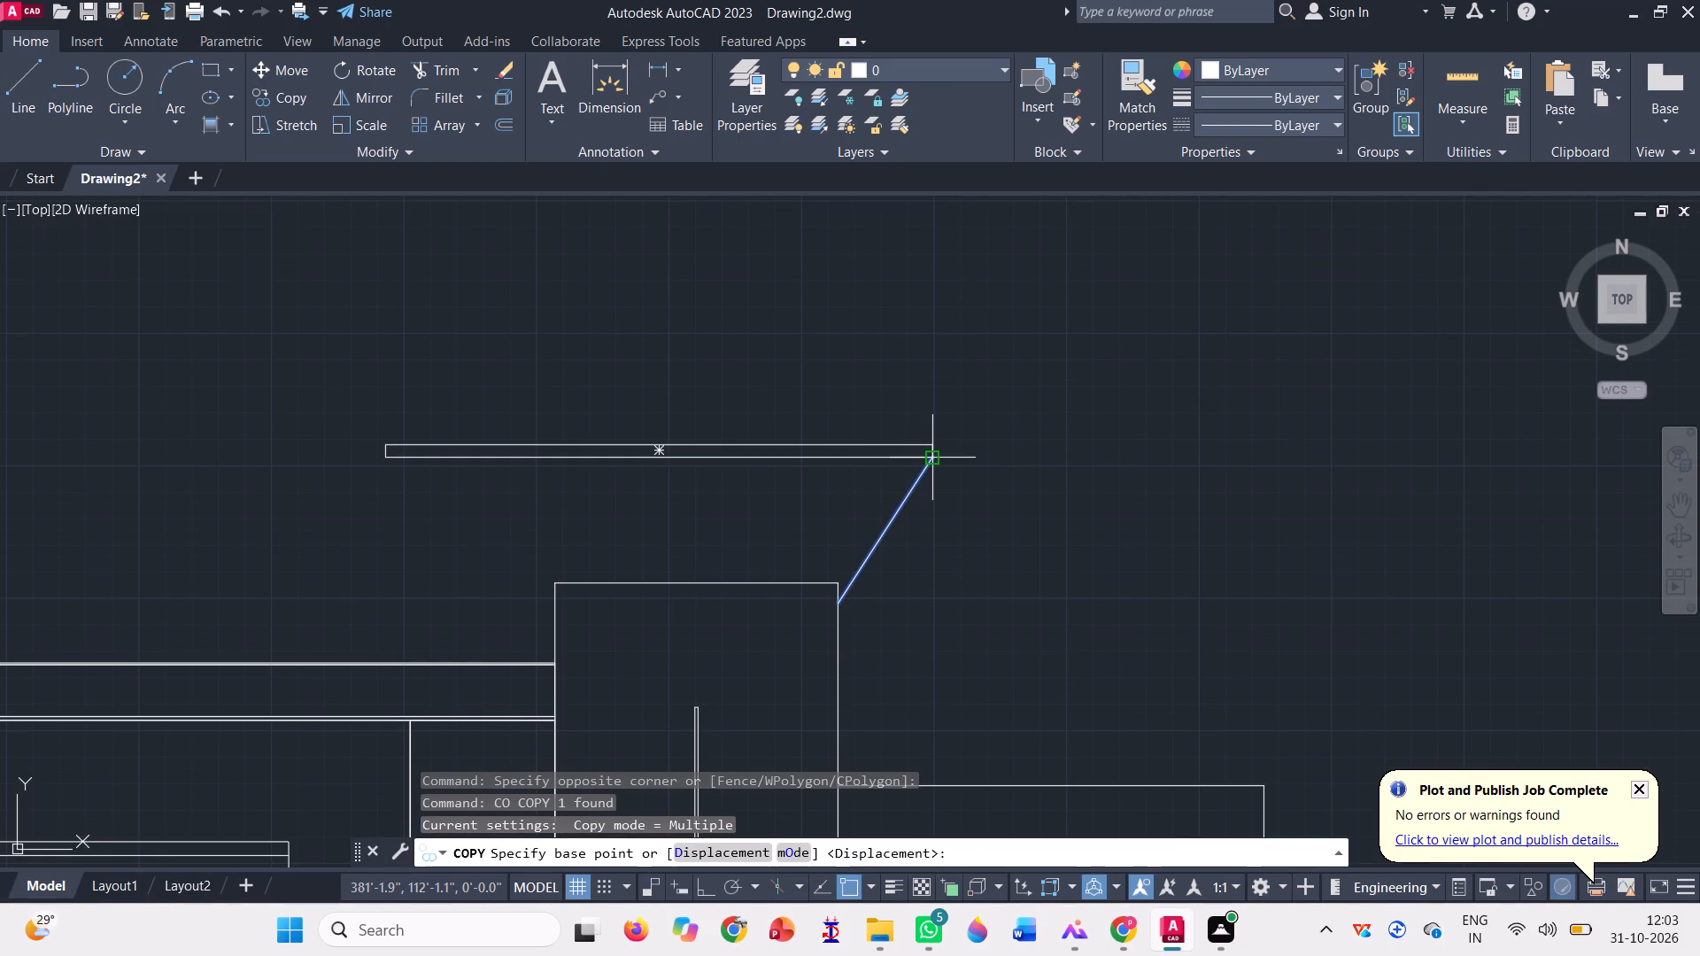
{"action": "left_click", "coordinate": [928, 454]}
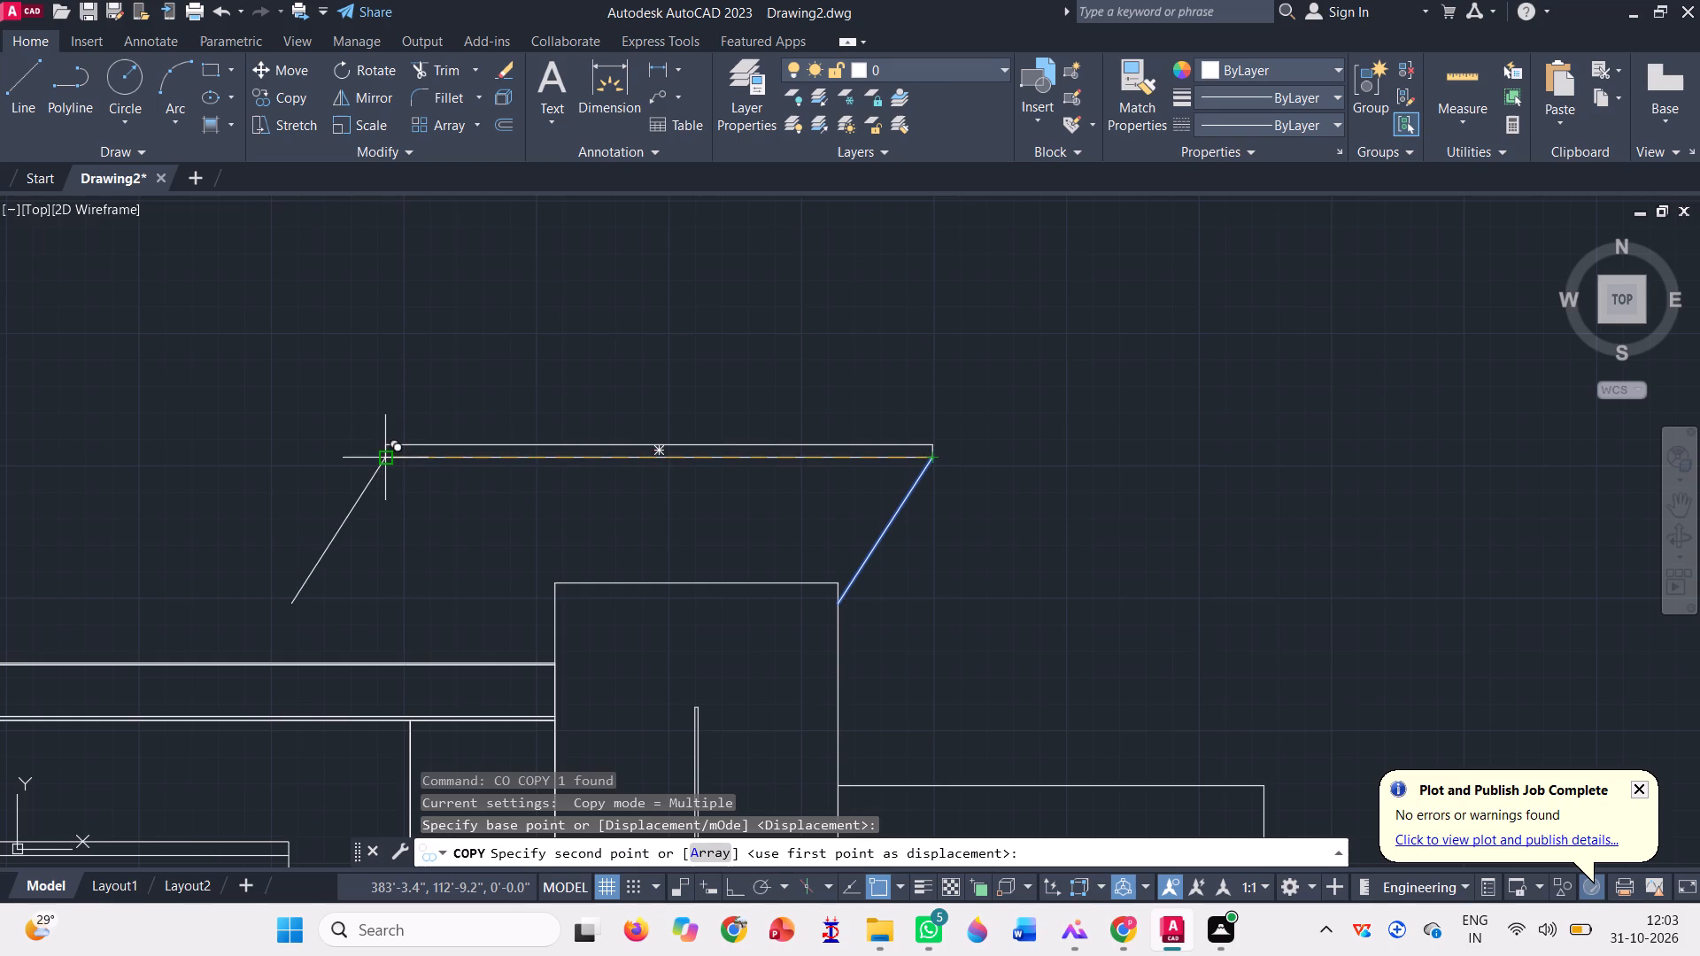
{"action": "left_click", "coordinate": [386, 458]}
{"action": "scroll", "coordinate": [962, 497], "scroll_direction": "down", "scroll_amount": 1}
{"action": "key", "text": "space"}
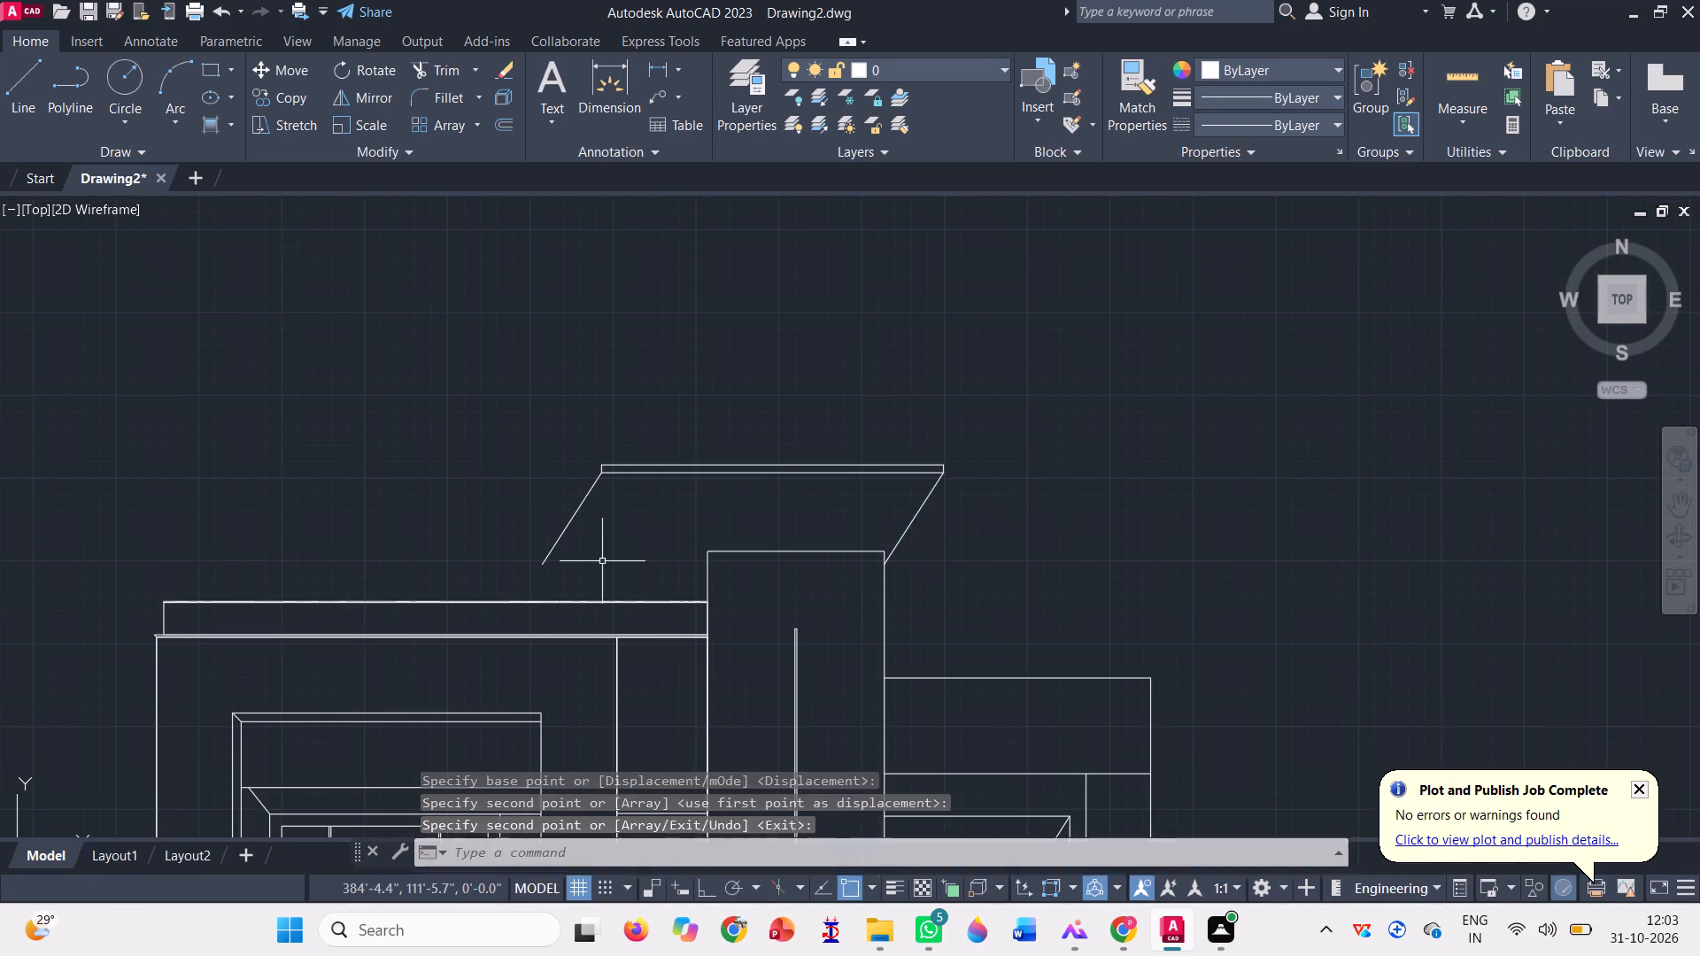
Copy the left slanted line about 3'-7" inward along the underside of the roof slab.
{"action": "left_click", "coordinate": [559, 521]}
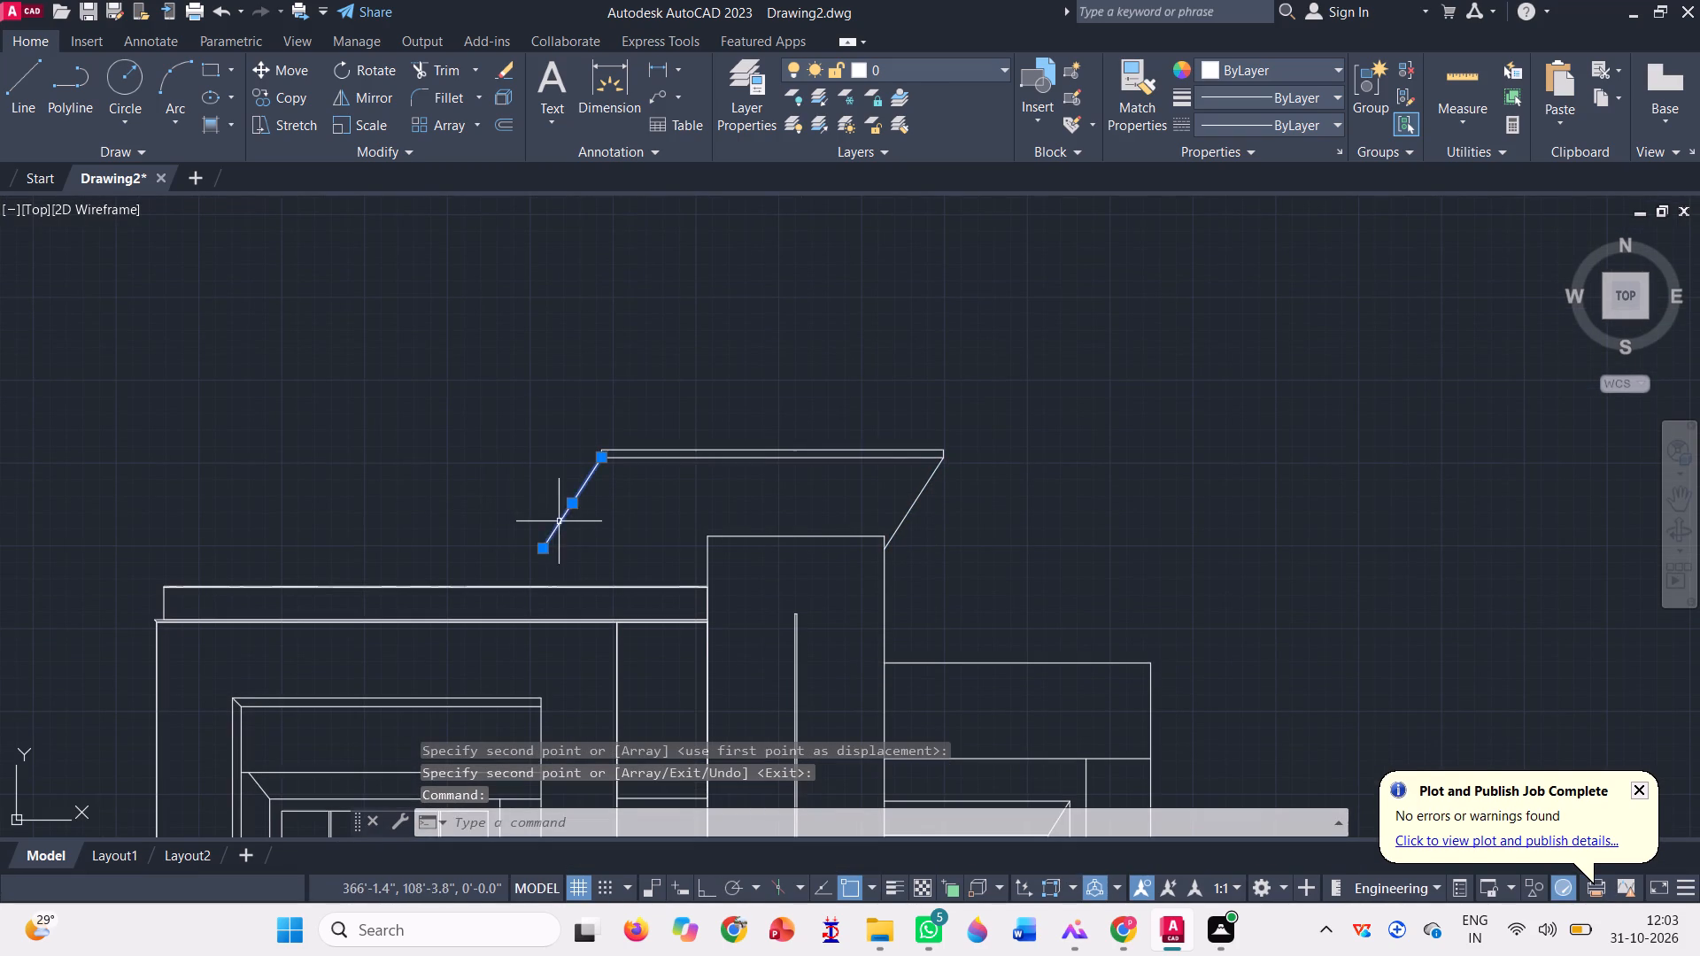
{"action": "type", "text": "co"}
{"action": "key", "text": "space"}
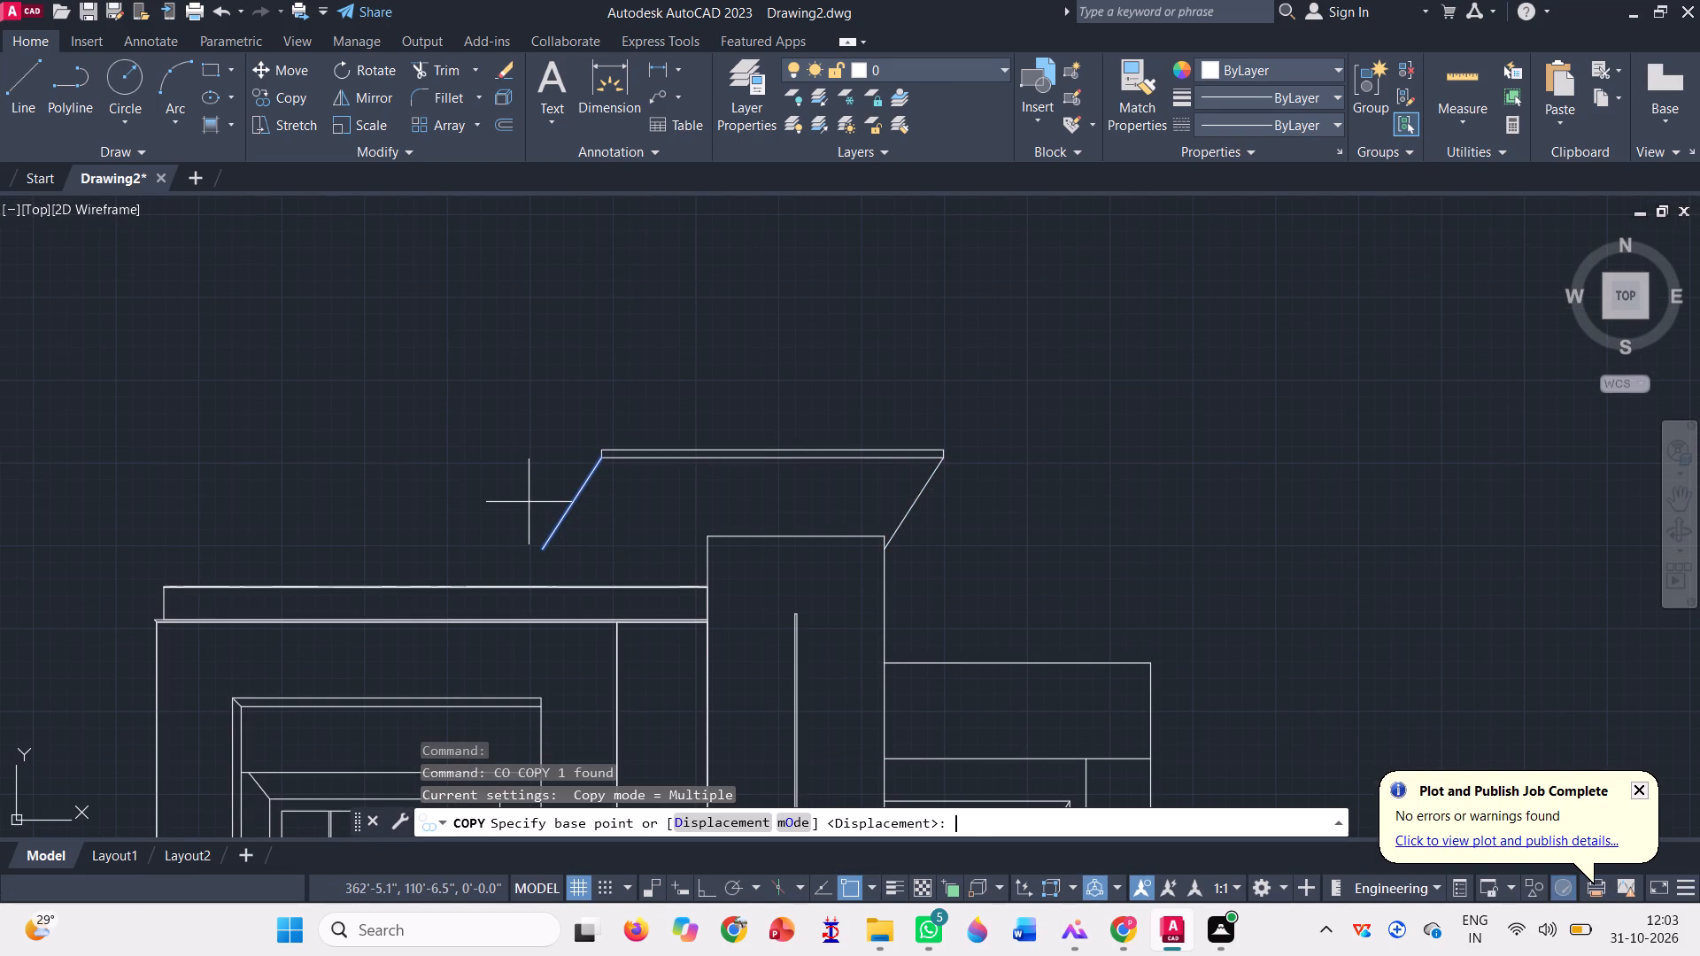
{"action": "scroll", "coordinate": [636, 412], "scroll_direction": "up", "scroll_amount": 2}
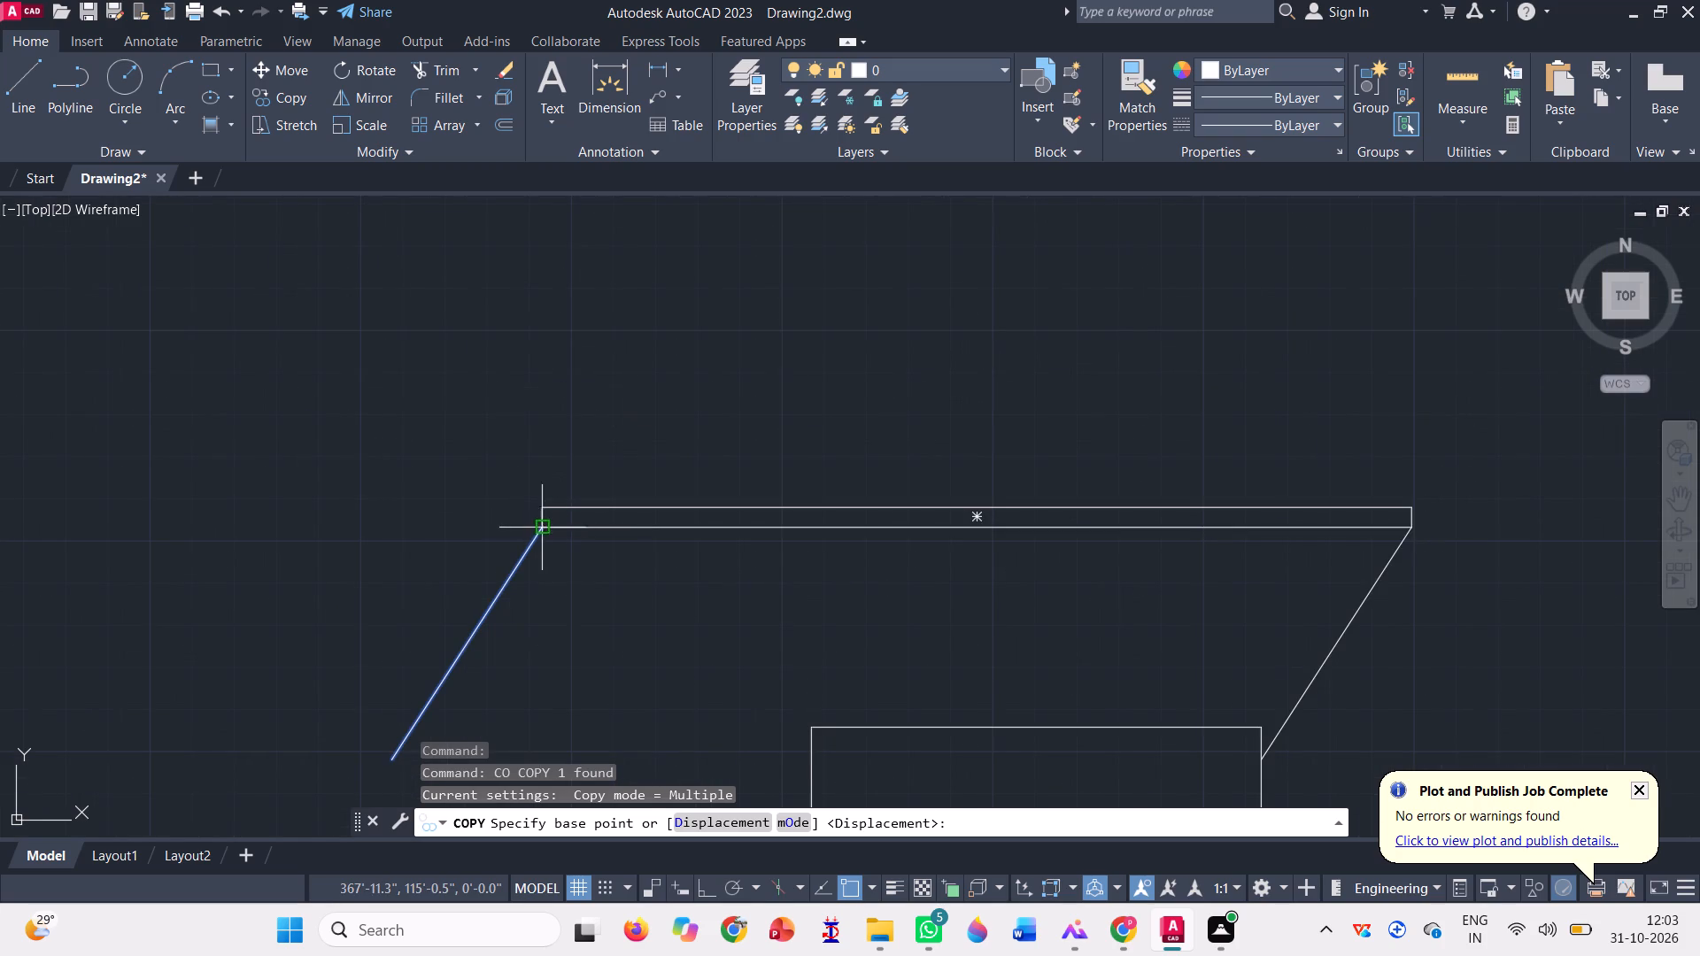
{"action": "left_click", "coordinate": [546, 525]}
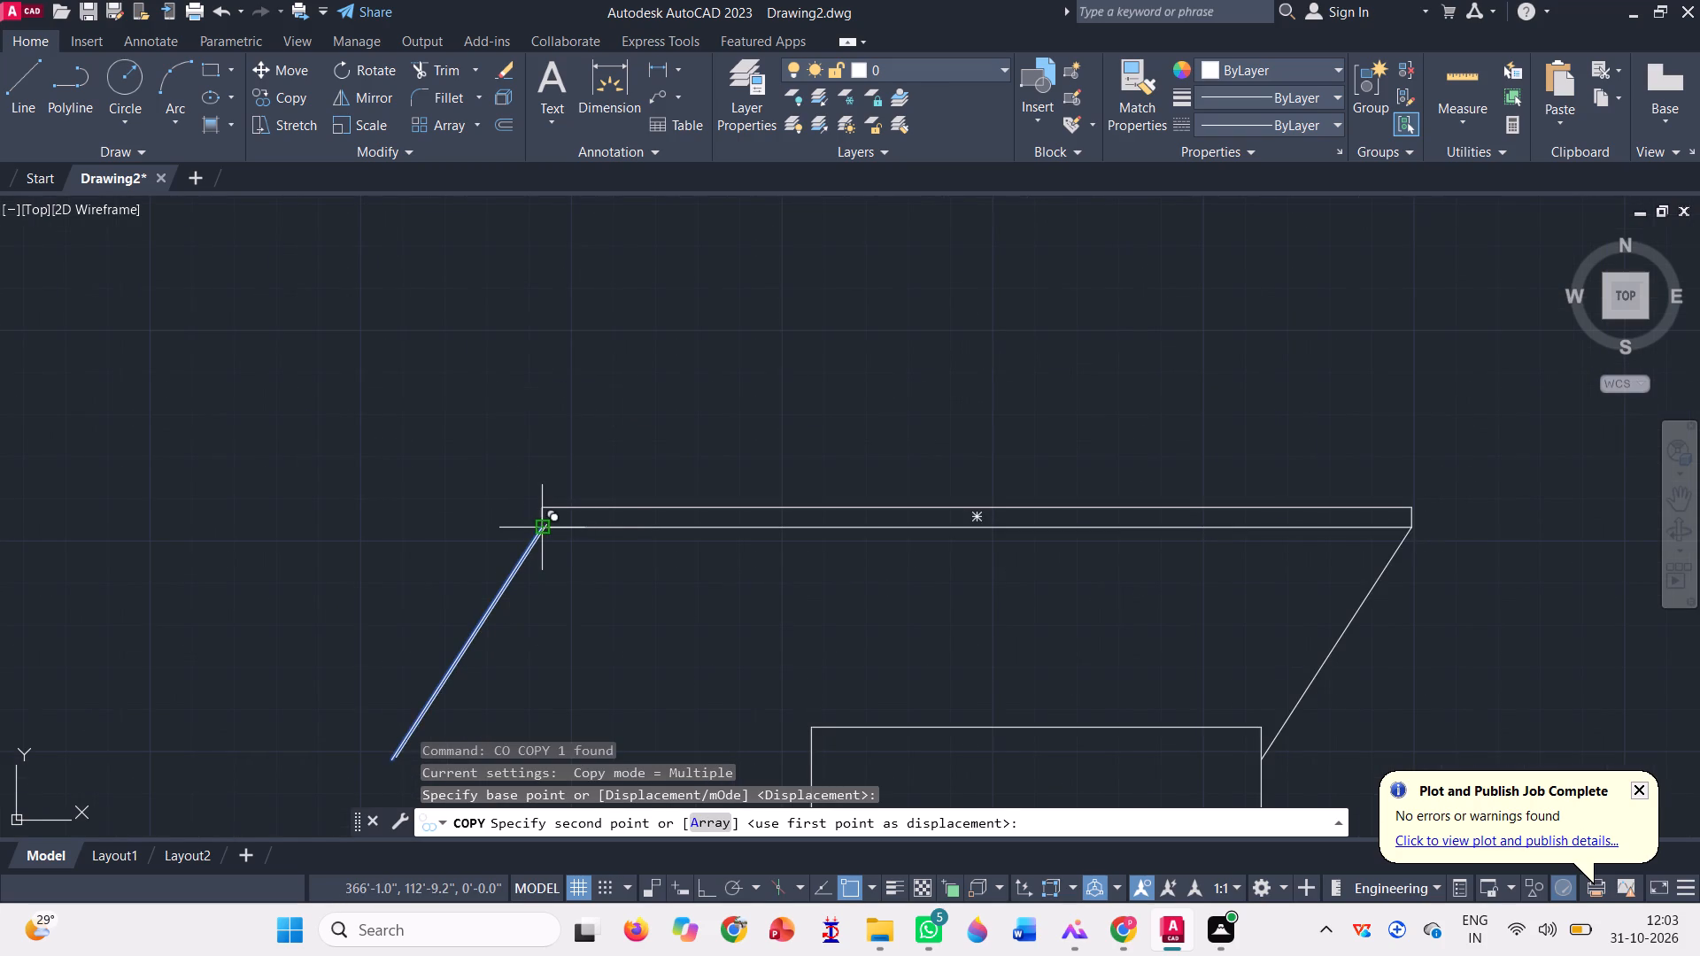
{"action": "left_click", "coordinate": [723, 525]}
{"action": "scroll", "coordinate": [483, 479], "scroll_direction": "down", "scroll_amount": 1}
{"action": "key", "text": "grave"}
{"action": "key", "text": "Escape"}
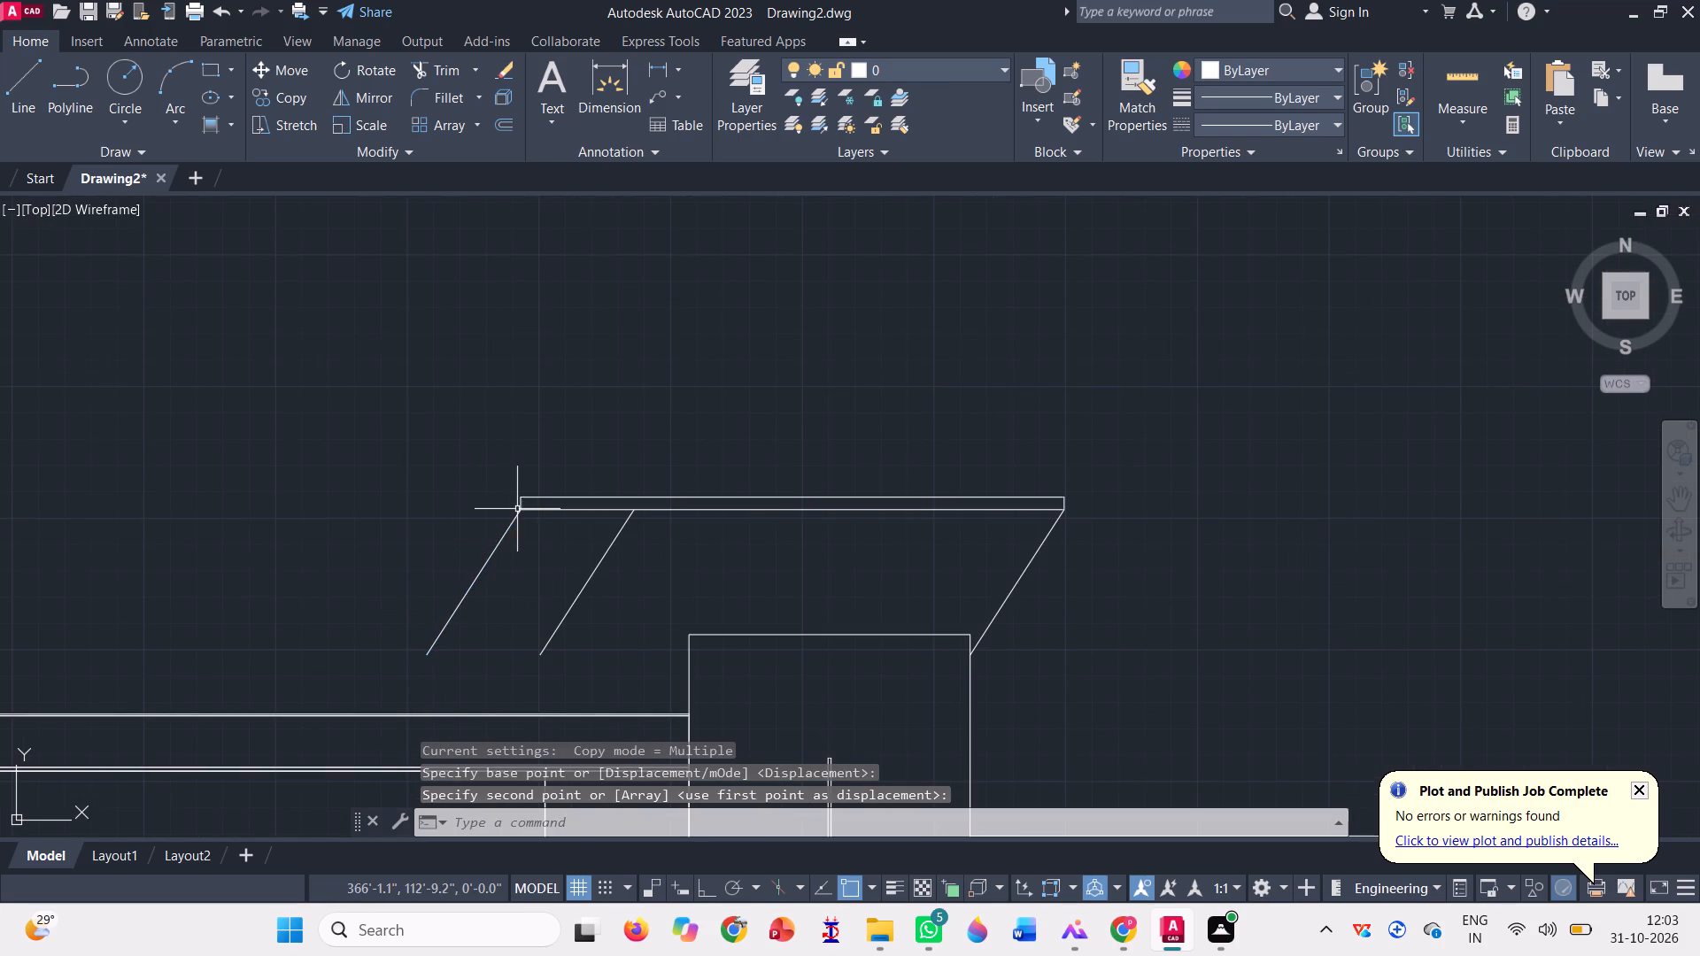
Draw a short vertical line across the roof slab's thickness, starting at the inner slanted line's upper end.
{"action": "key", "text": "l"}
{"action": "key", "text": "Return"}
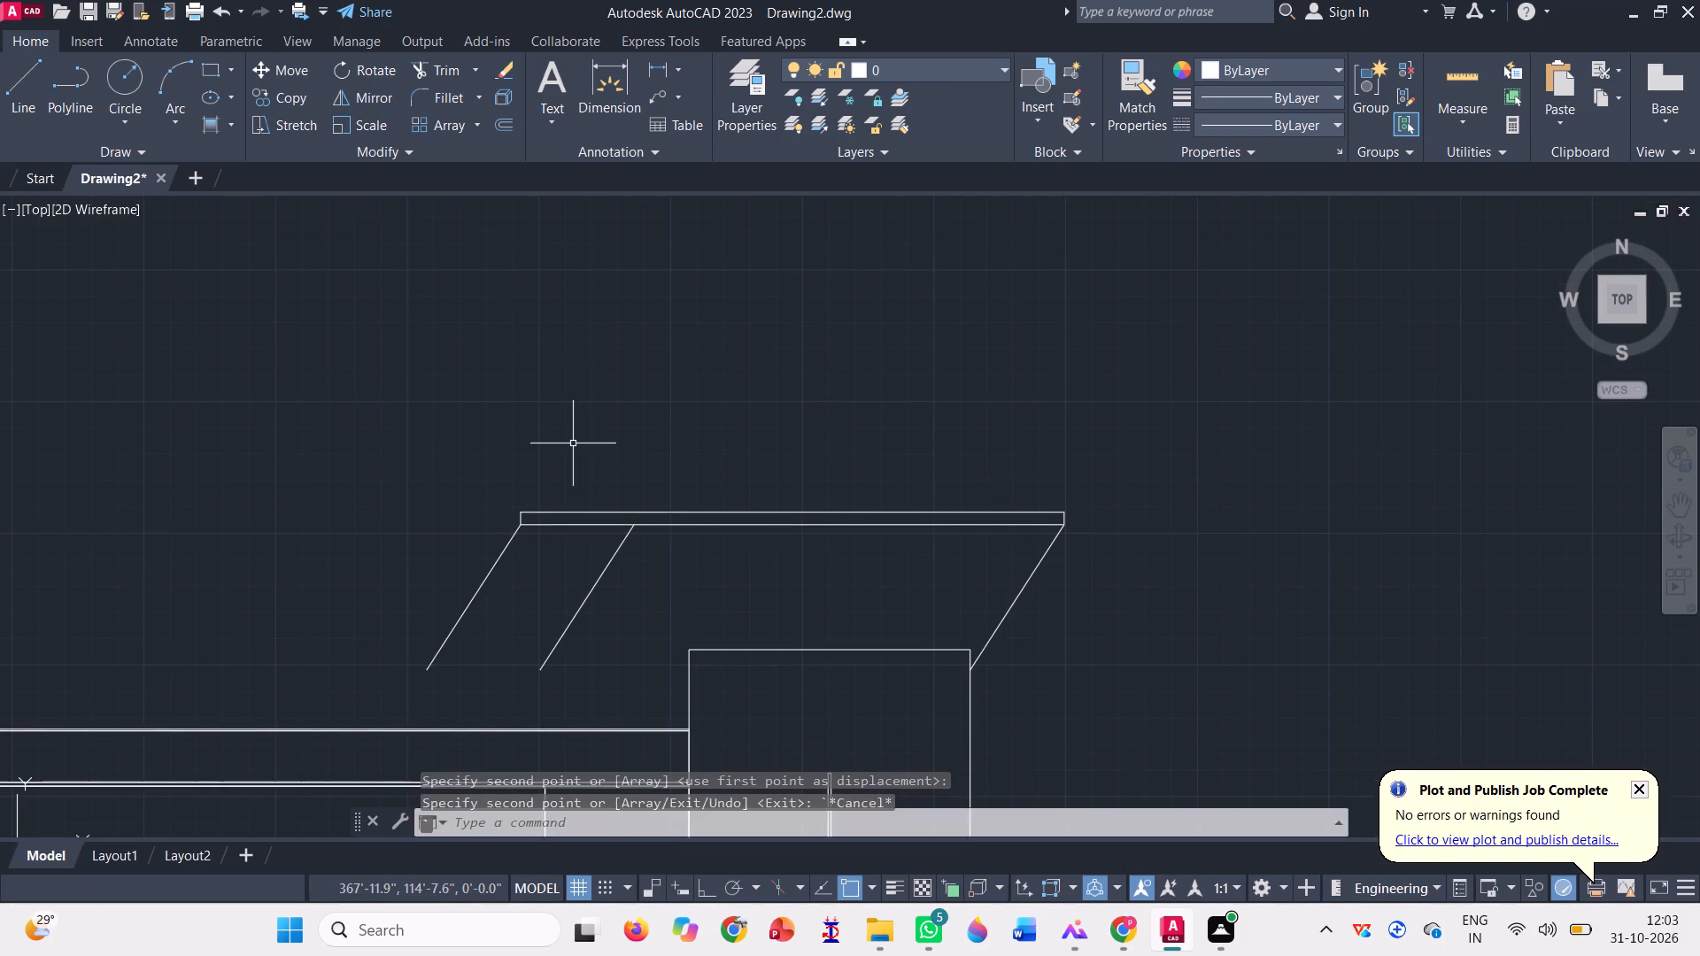
{"action": "scroll", "coordinate": [633, 505], "scroll_direction": "up", "scroll_amount": 3}
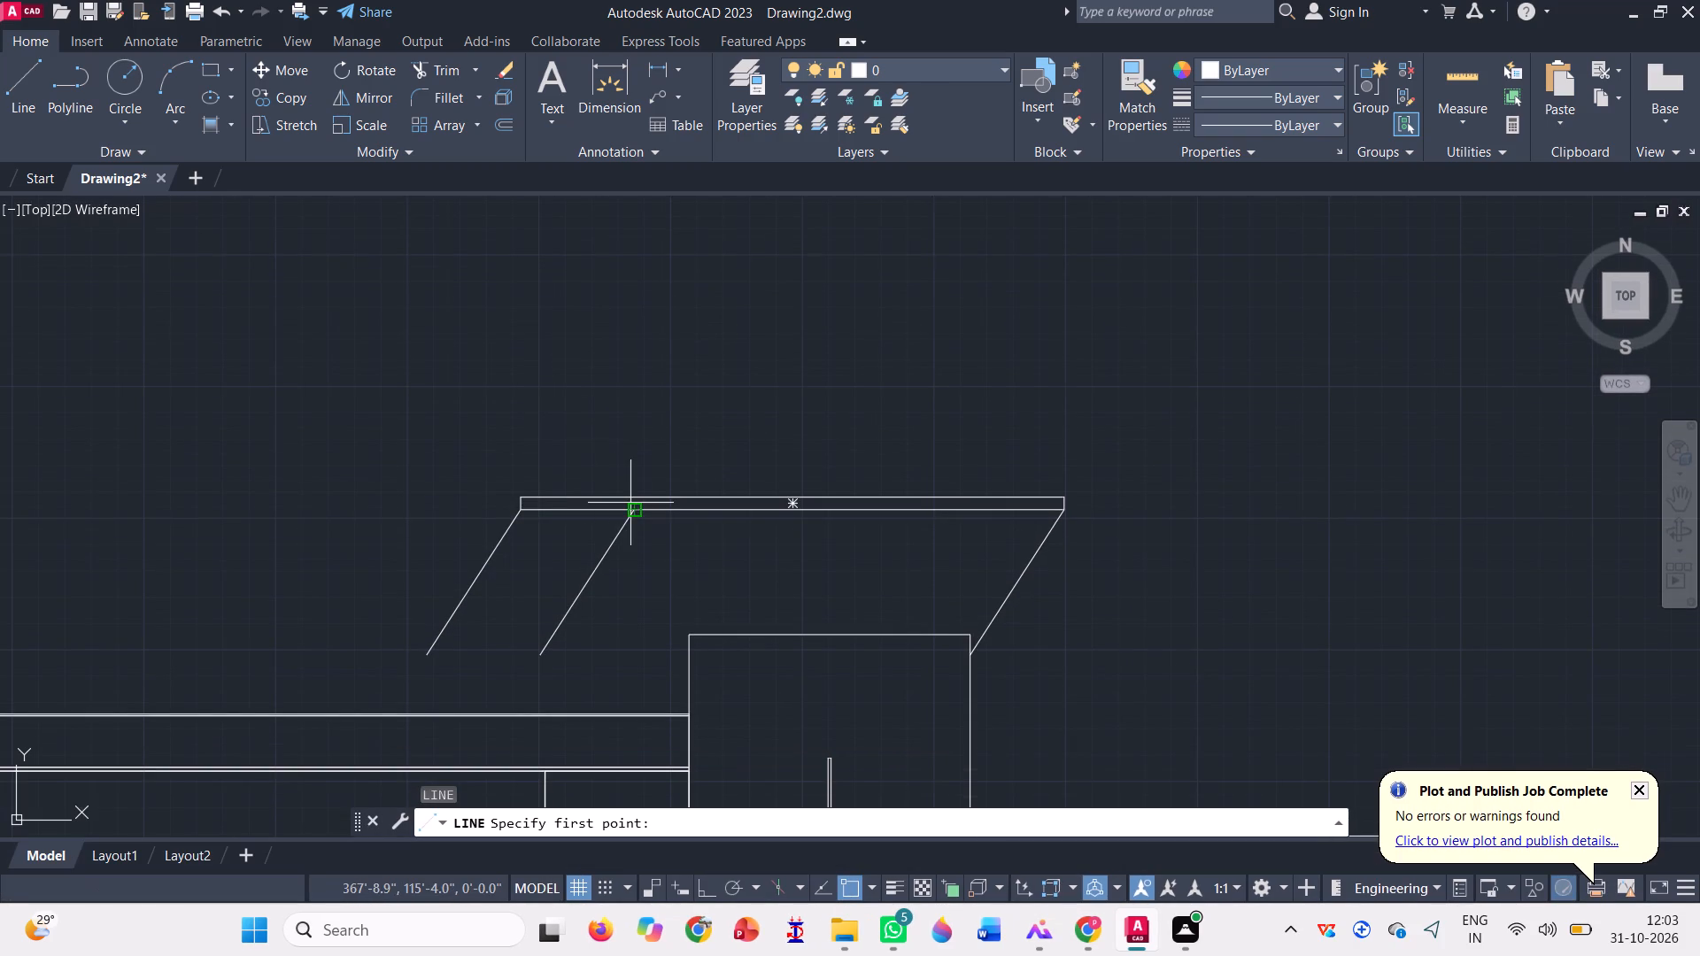
{"action": "left_click", "coordinate": [618, 521]}
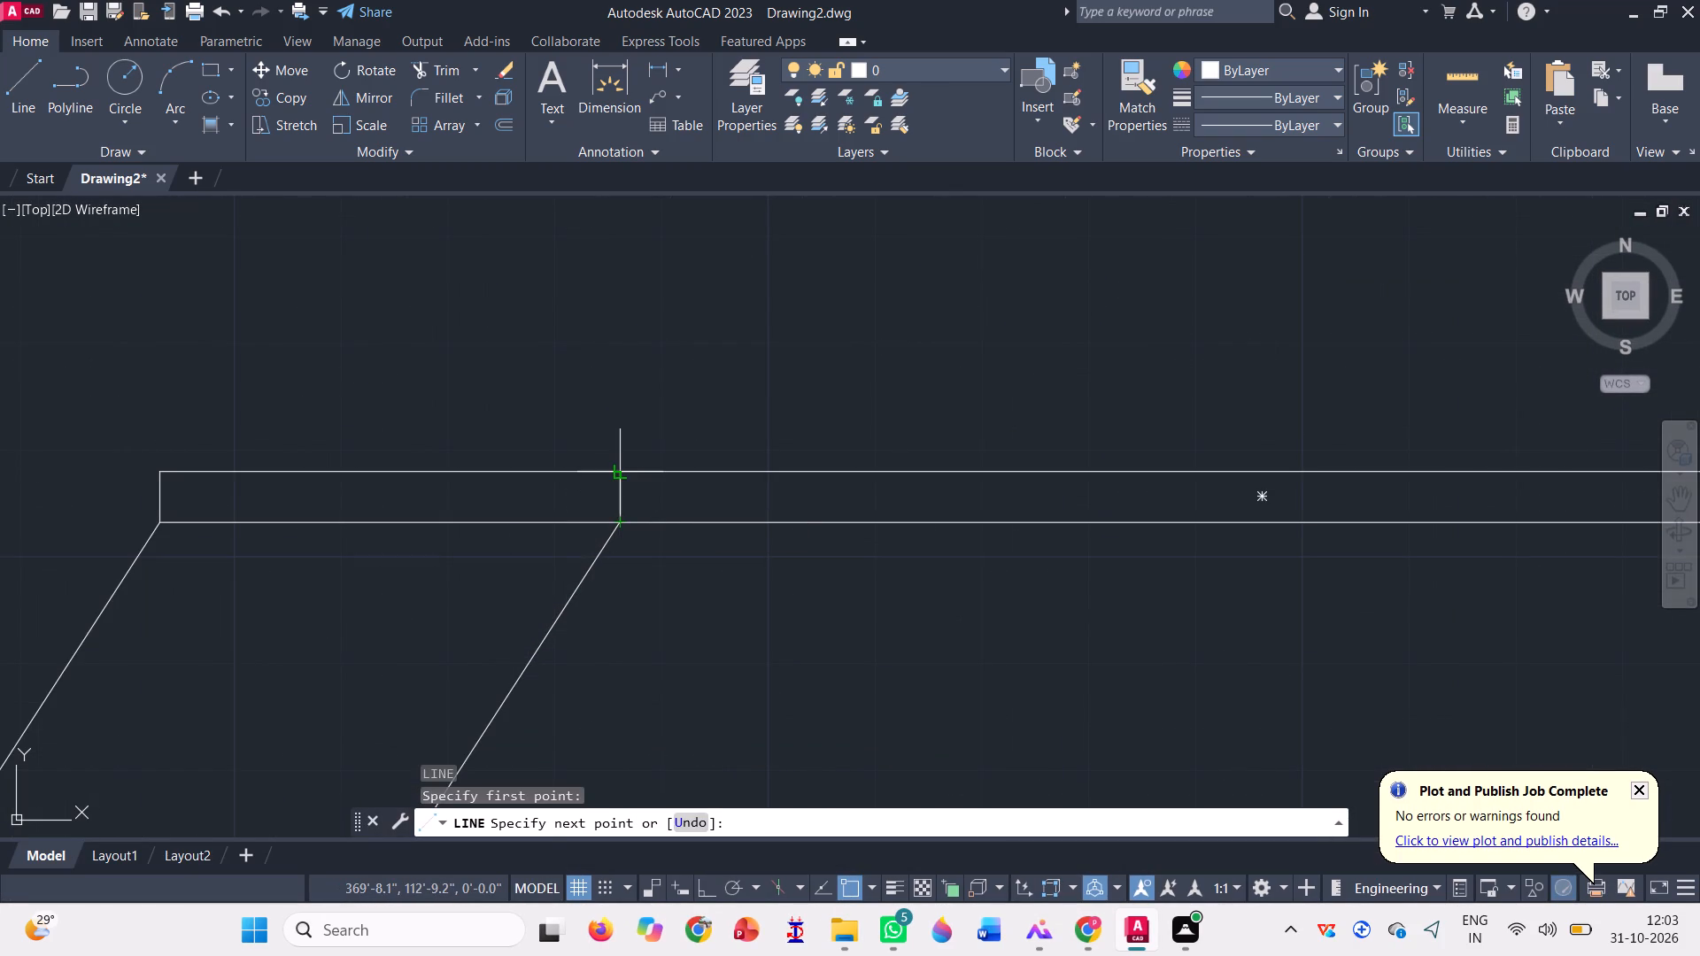
{"action": "left_click", "coordinate": [620, 471]}
{"action": "scroll", "coordinate": [572, 473], "scroll_direction": "down", "scroll_amount": 2}
{"action": "key", "text": "space"}
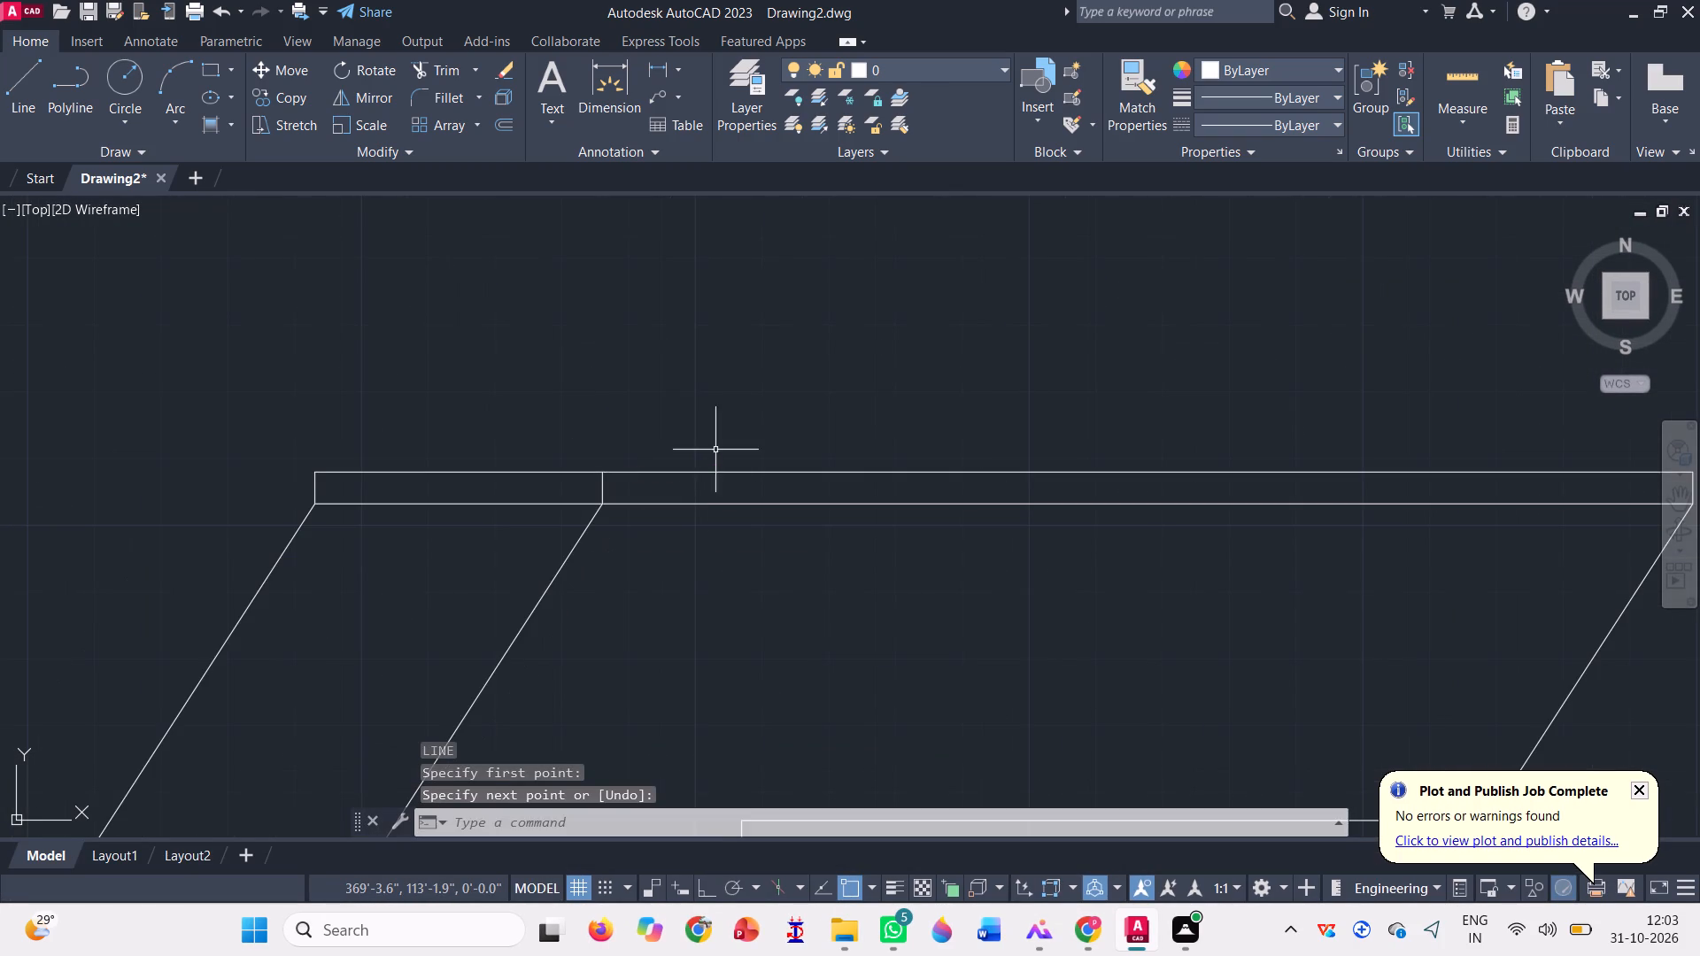
Trim away the roof slab's end left of the short vertical line and remove the outermost slanted line.
{"action": "scroll", "coordinate": [715, 450], "scroll_direction": "down", "scroll_amount": 1}
{"action": "left_click", "coordinate": [440, 81]}
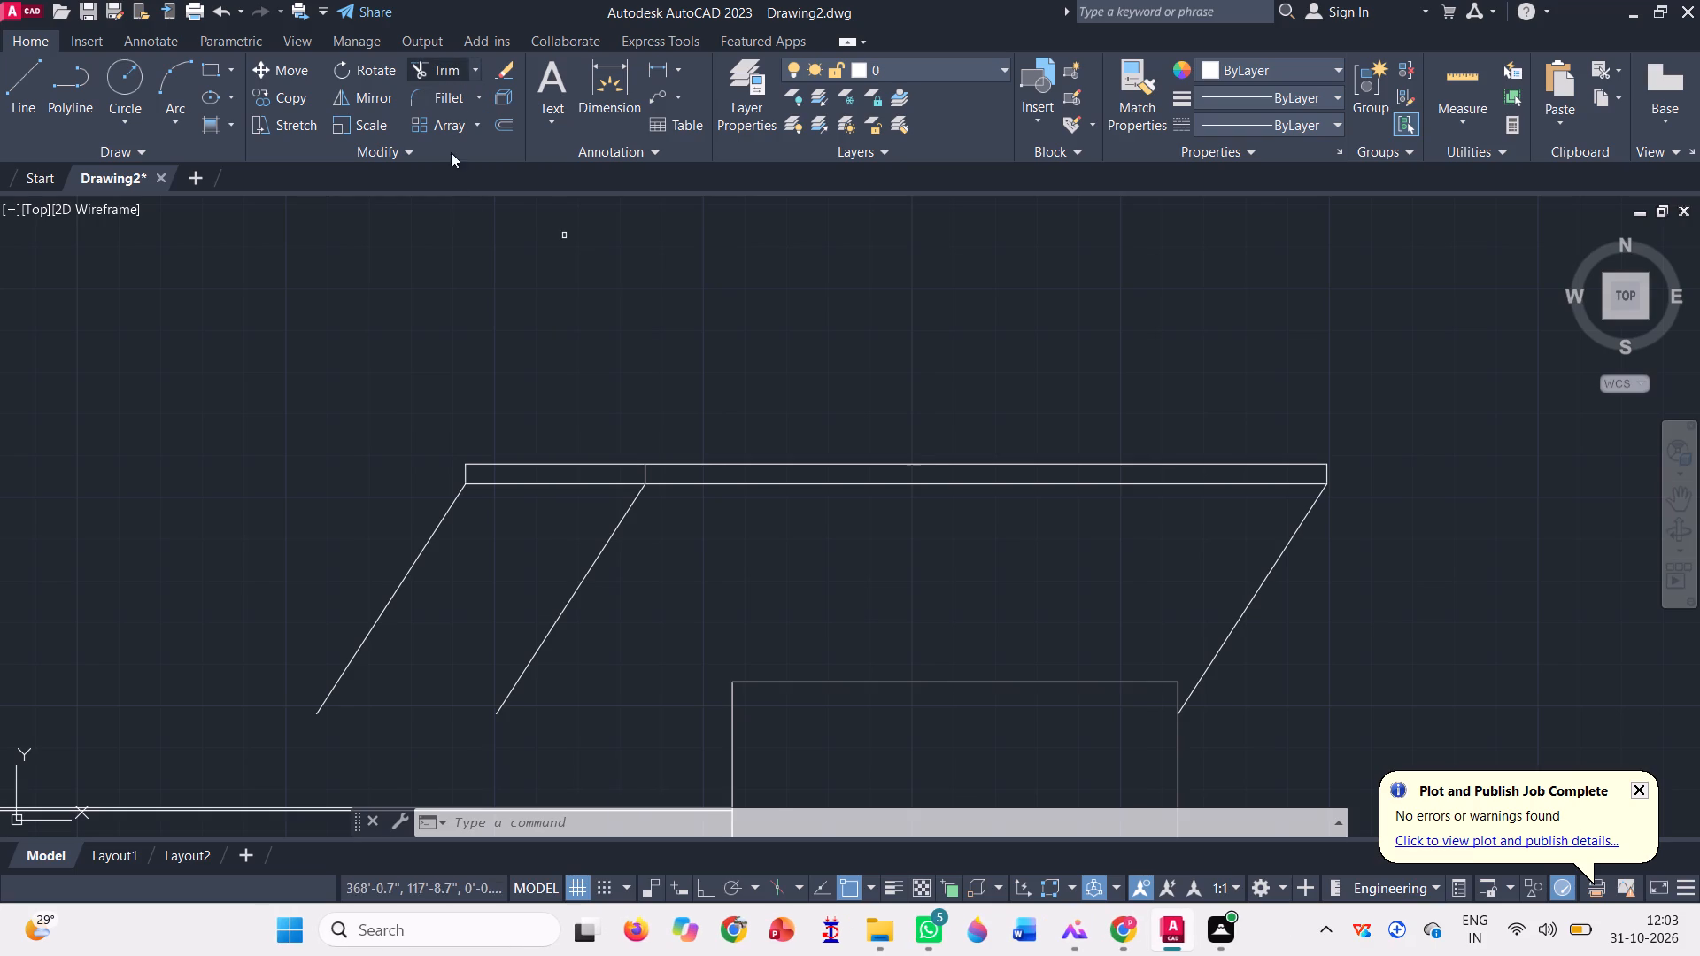
{"action": "left_click", "coordinate": [500, 525]}
{"action": "left_click", "coordinate": [497, 405]}
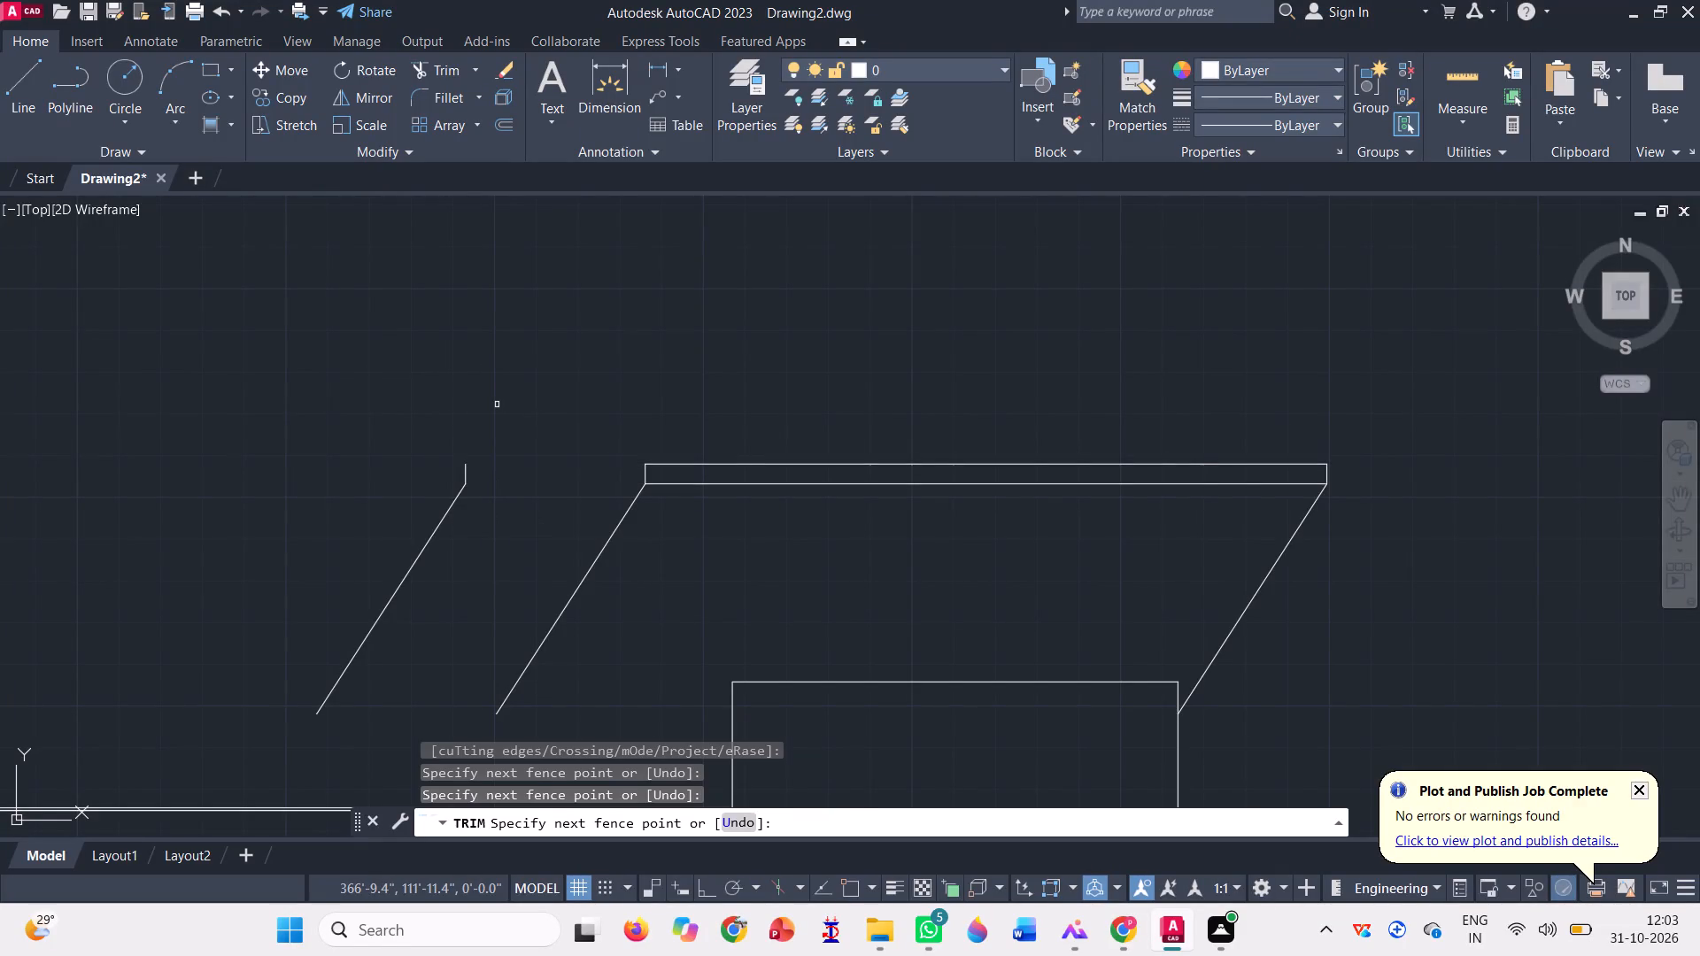
{"action": "left_click", "coordinate": [475, 473]}
{"action": "left_click", "coordinate": [447, 476]}
{"action": "left_click", "coordinate": [454, 487]}
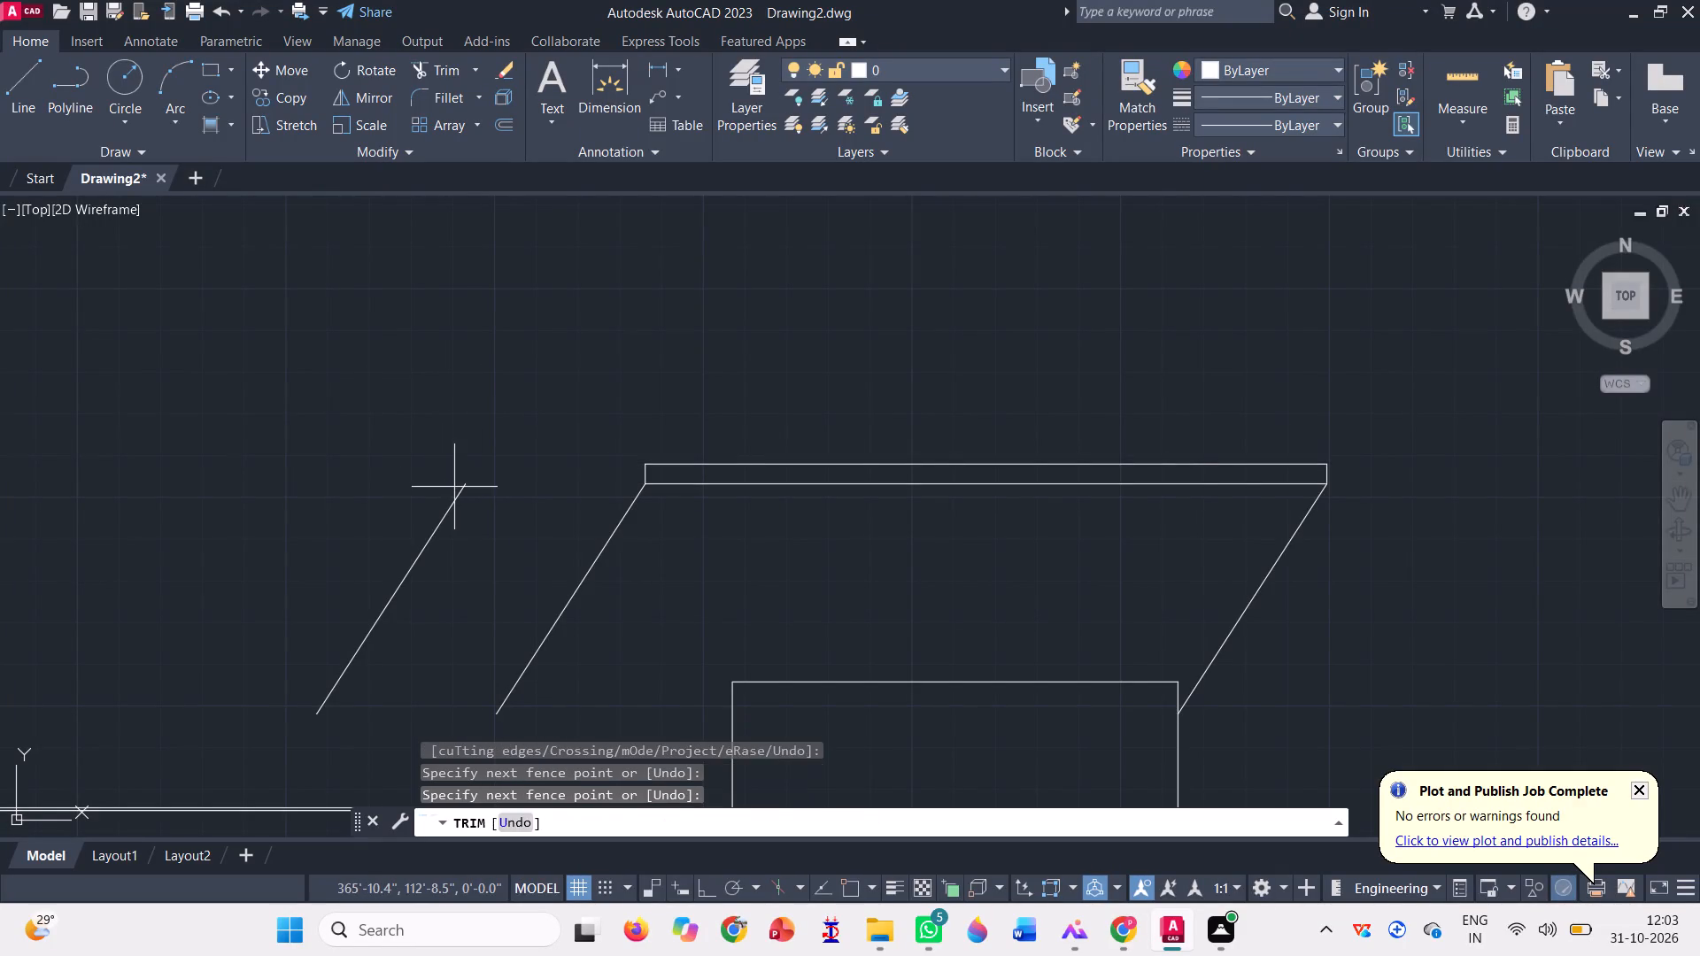
{"action": "left_click", "coordinate": [460, 514]}
{"action": "key", "text": "Escape"}
Copy the left slanted line from the roof slab's lower left corner to its upper left corner to form a double-line support.
{"action": "scroll", "coordinate": [580, 470], "scroll_direction": "down", "scroll_amount": 1}
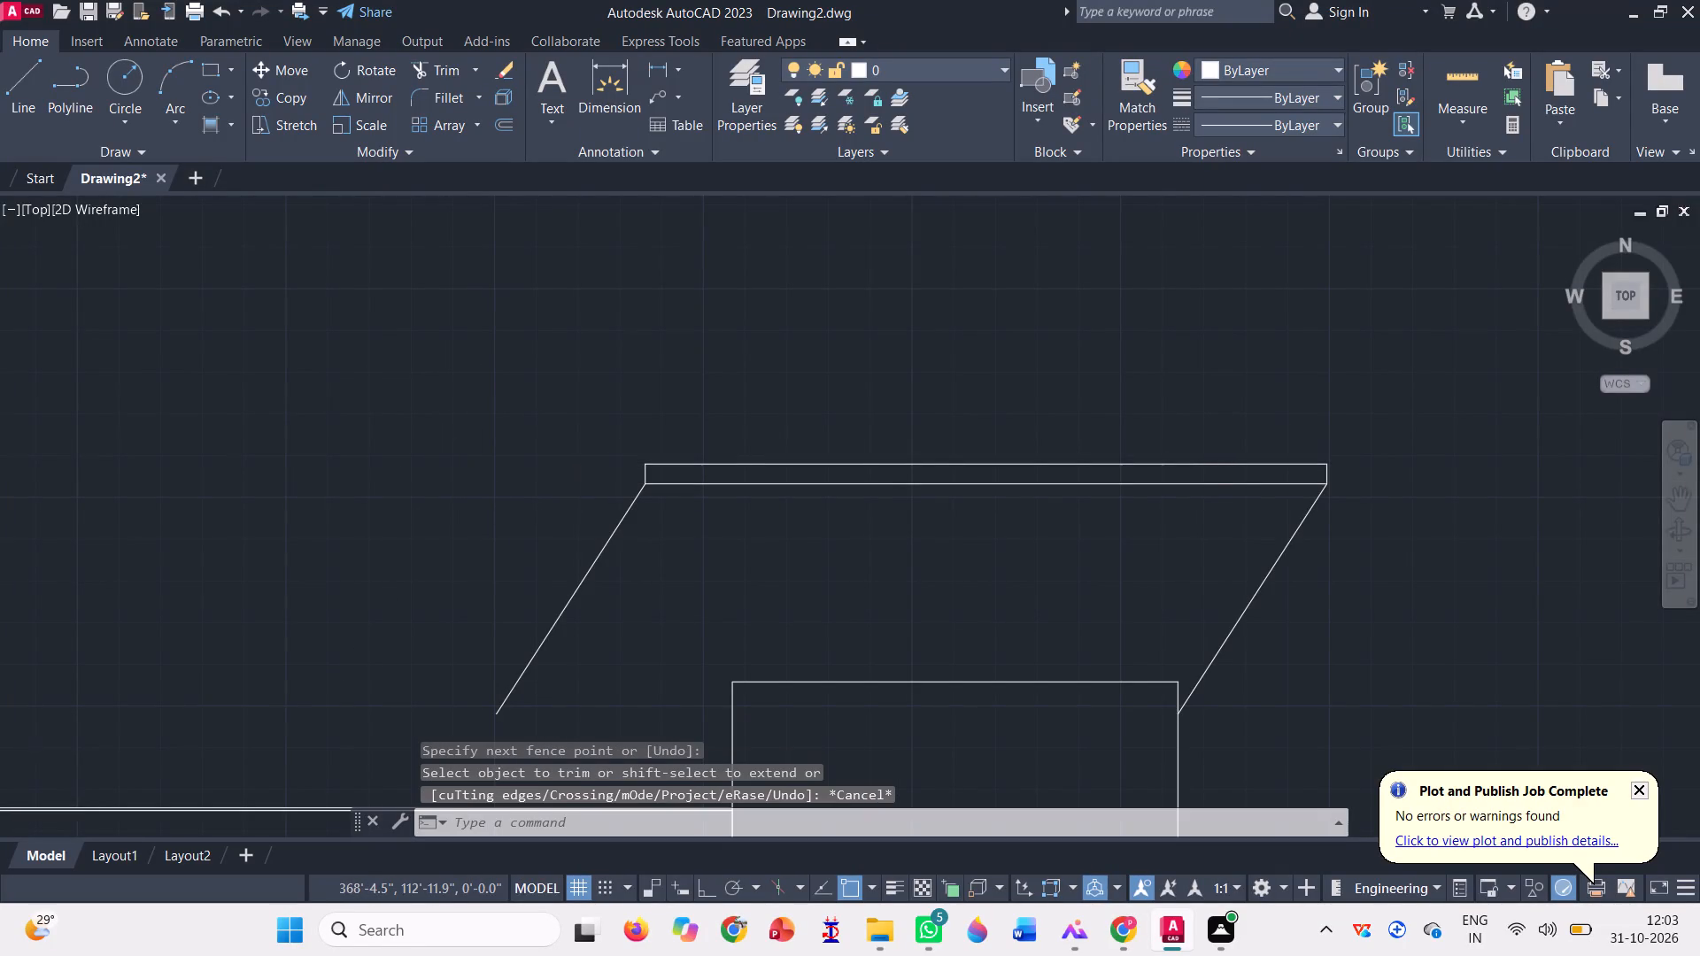
{"action": "scroll", "coordinate": [601, 466], "scroll_direction": "up", "scroll_amount": 1}
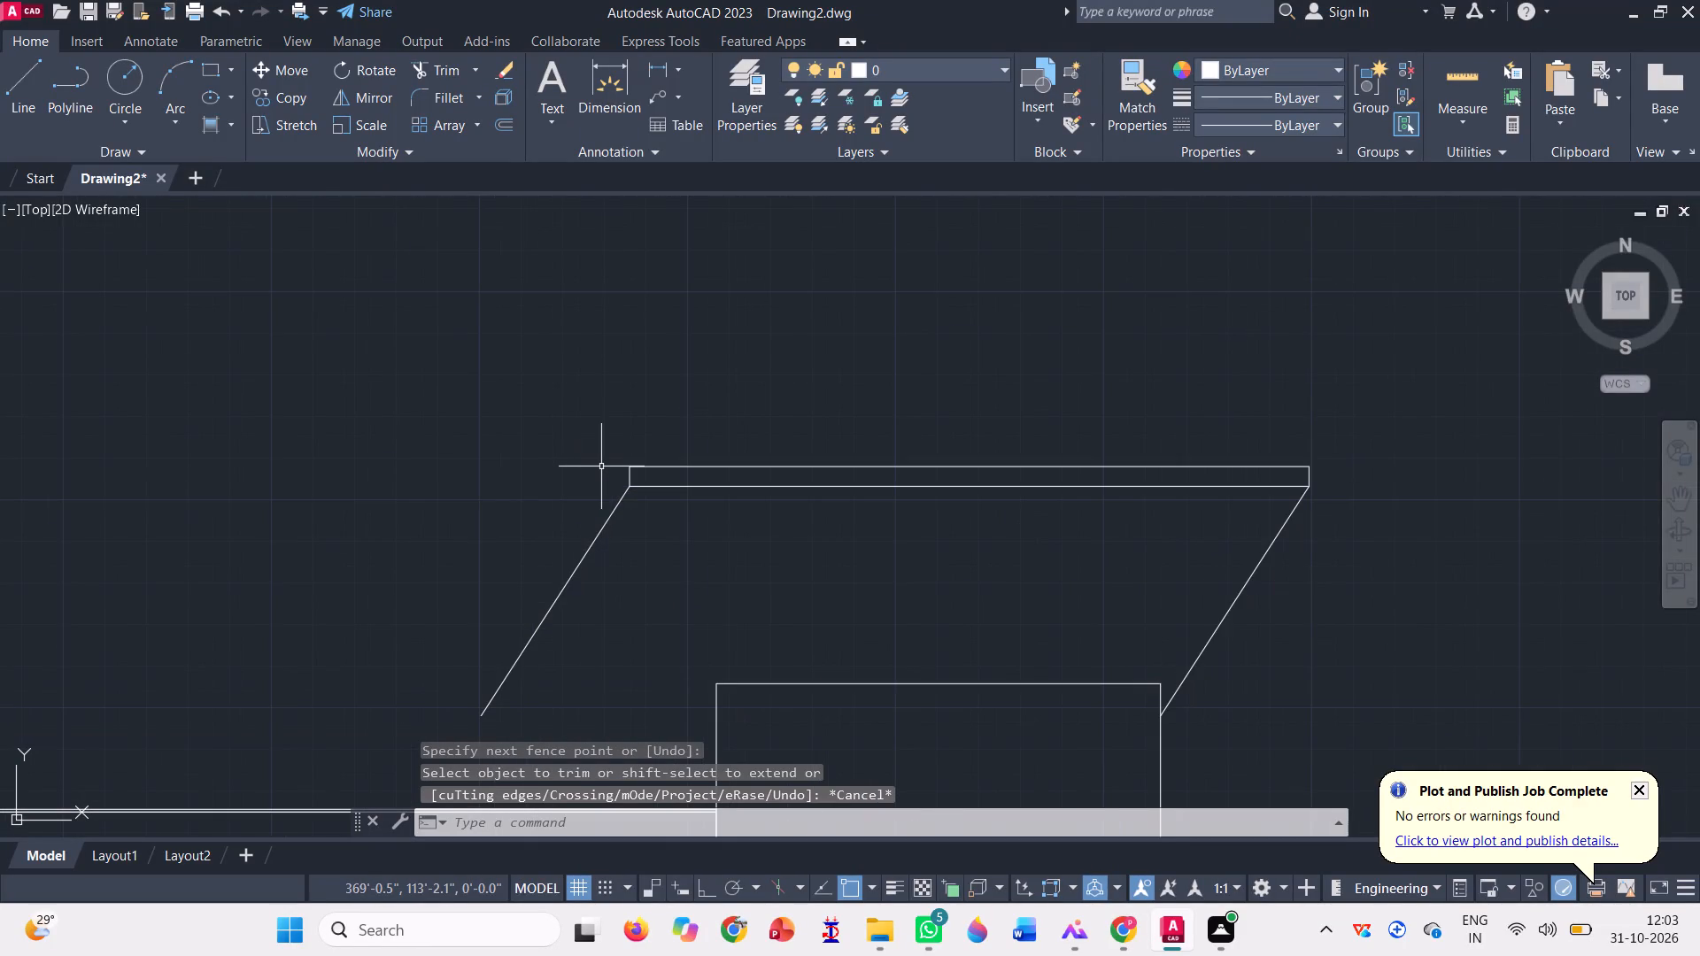
{"action": "left_click", "coordinate": [632, 598]}
{"action": "left_click", "coordinate": [483, 505]}
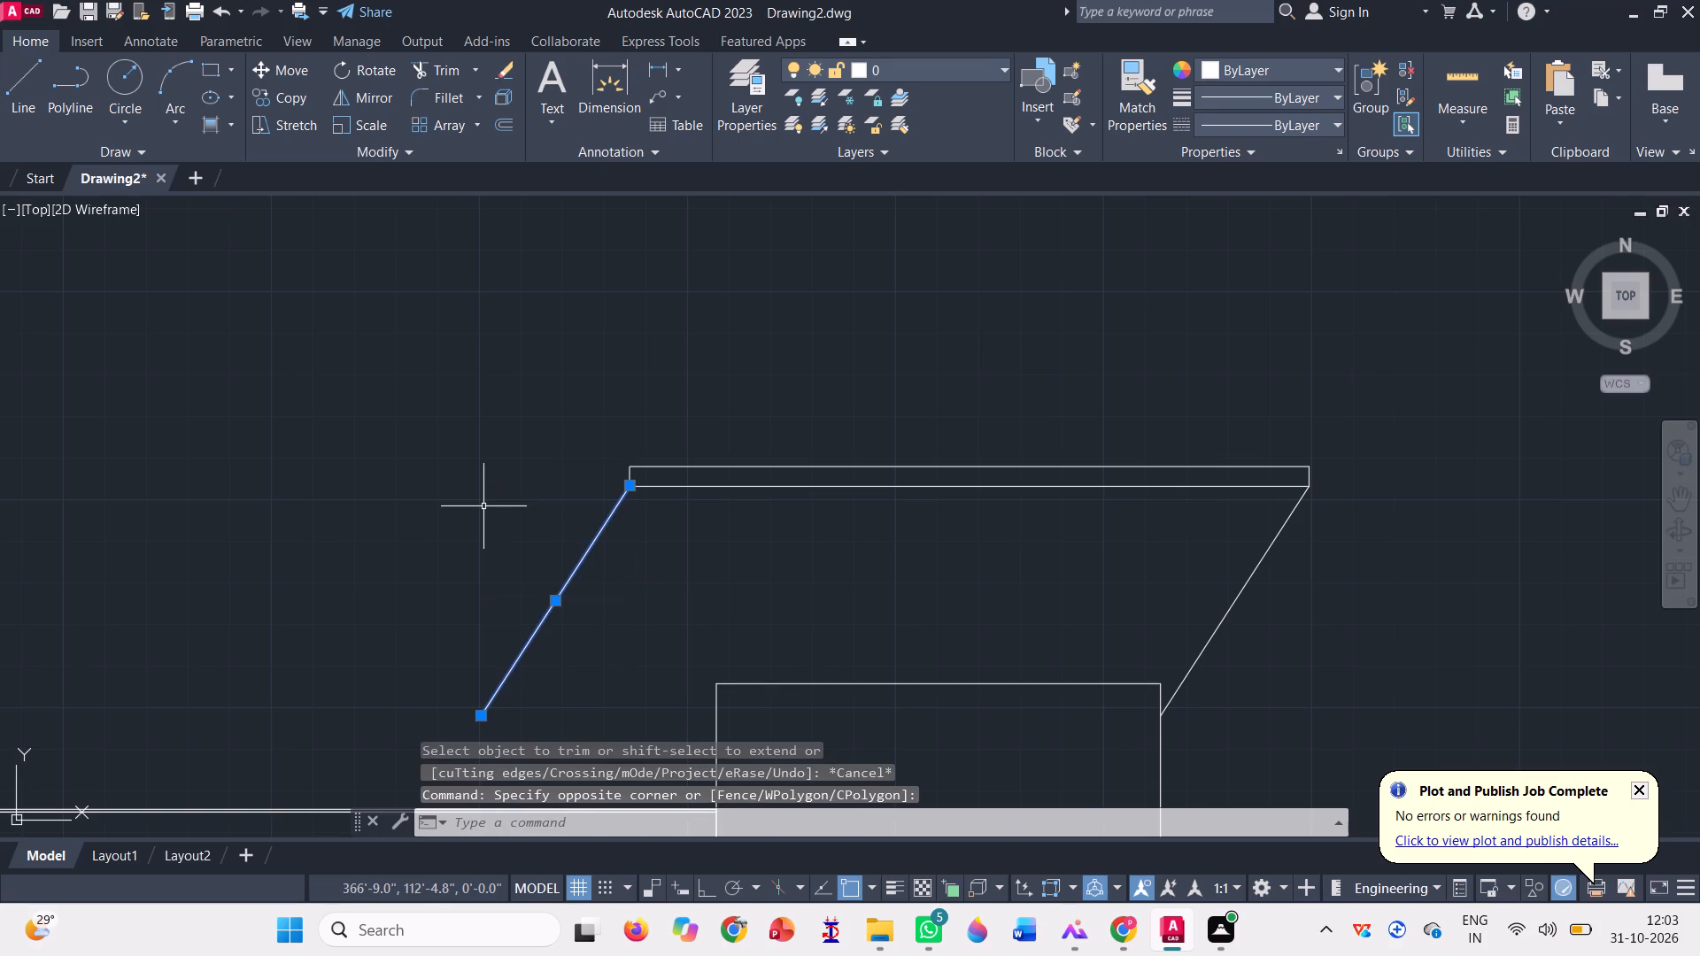
{"action": "type", "text": "co"}
{"action": "key", "text": "space"}
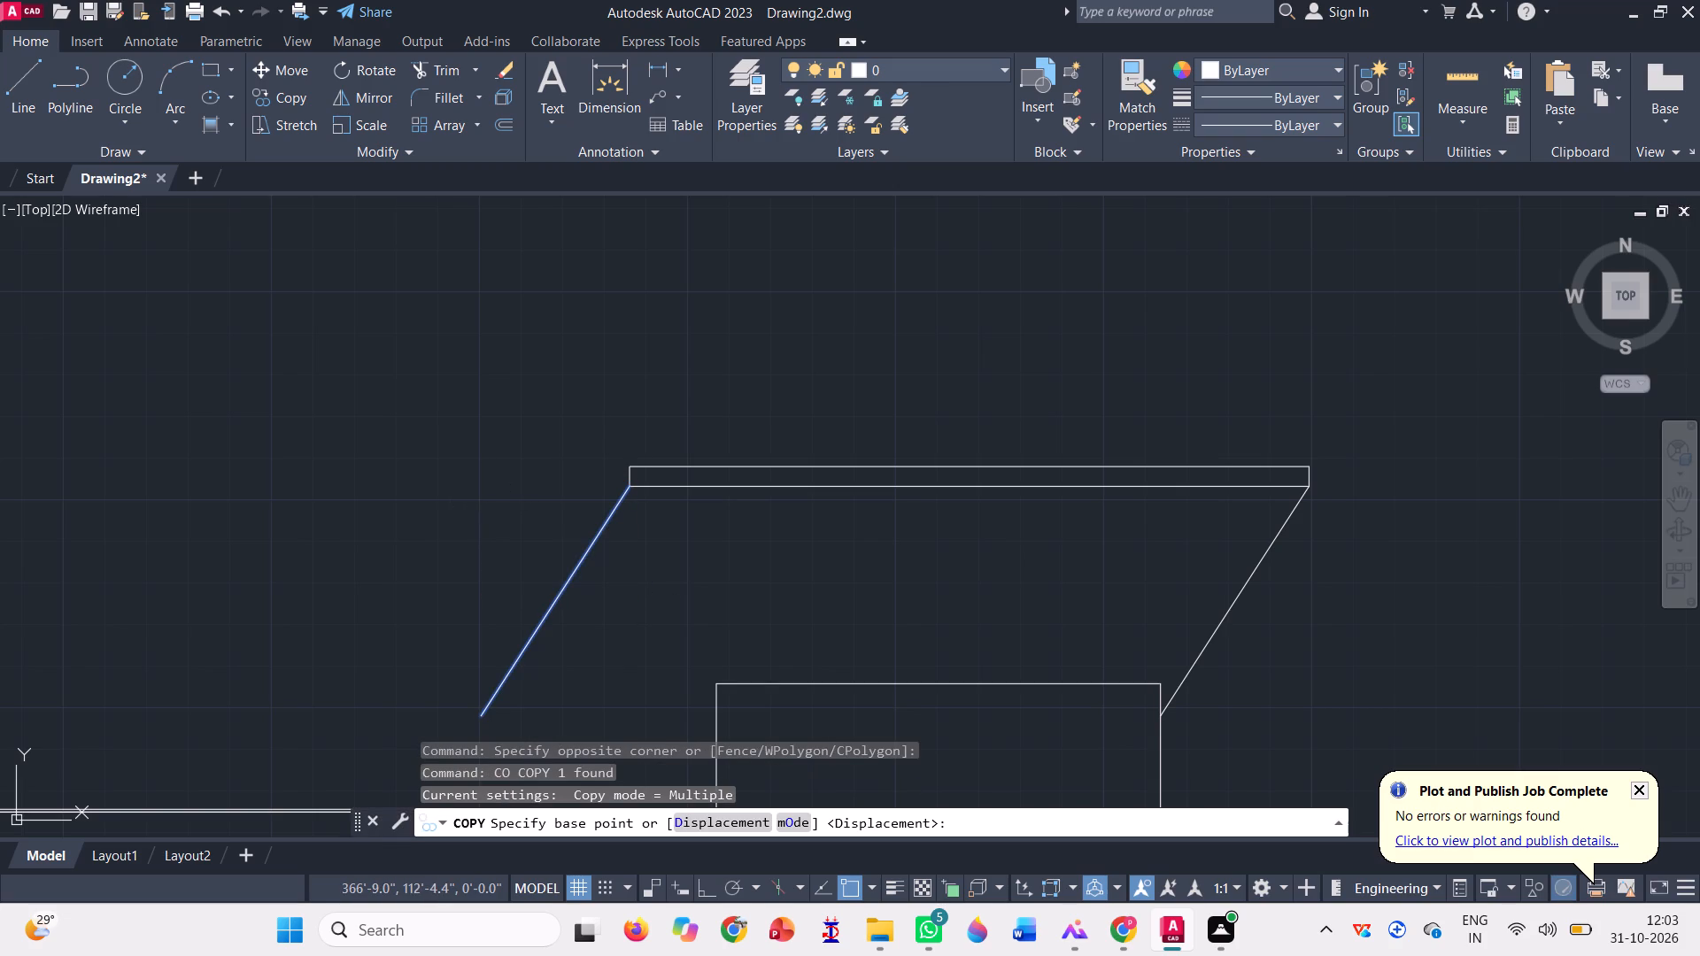
{"action": "scroll", "coordinate": [696, 511], "scroll_direction": "up", "scroll_amount": 2}
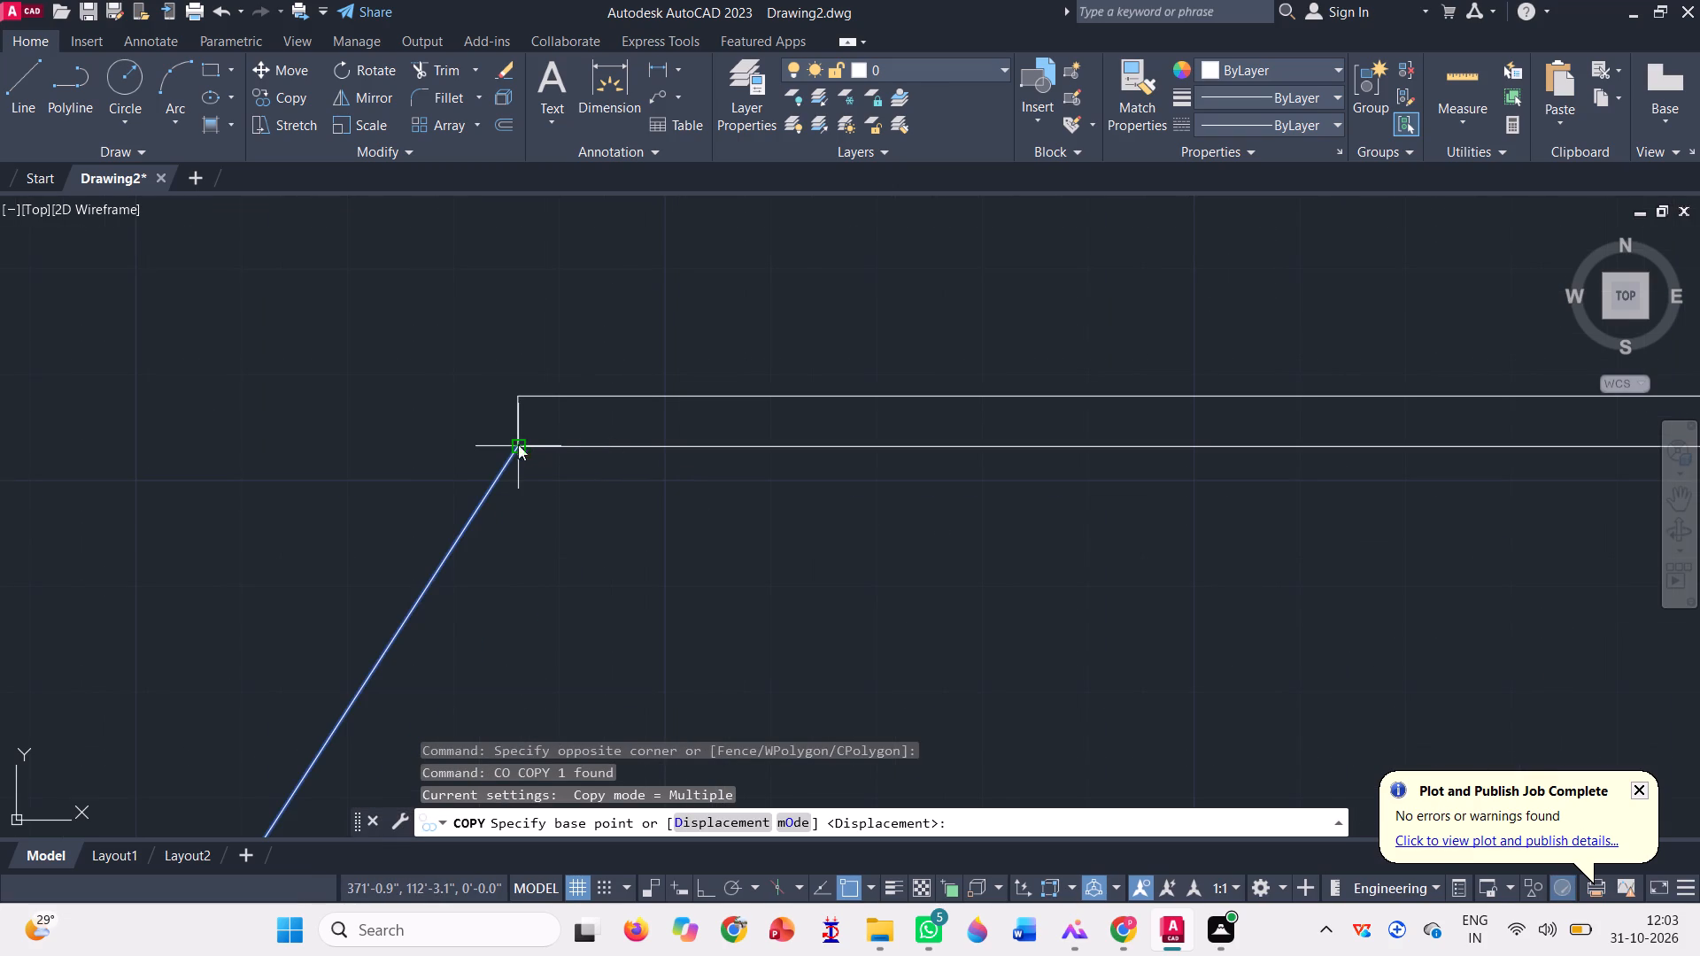
{"action": "left_click", "coordinate": [518, 443]}
{"action": "left_click", "coordinate": [517, 397]}
{"action": "scroll", "coordinate": [556, 469], "scroll_direction": "down", "scroll_amount": 2}
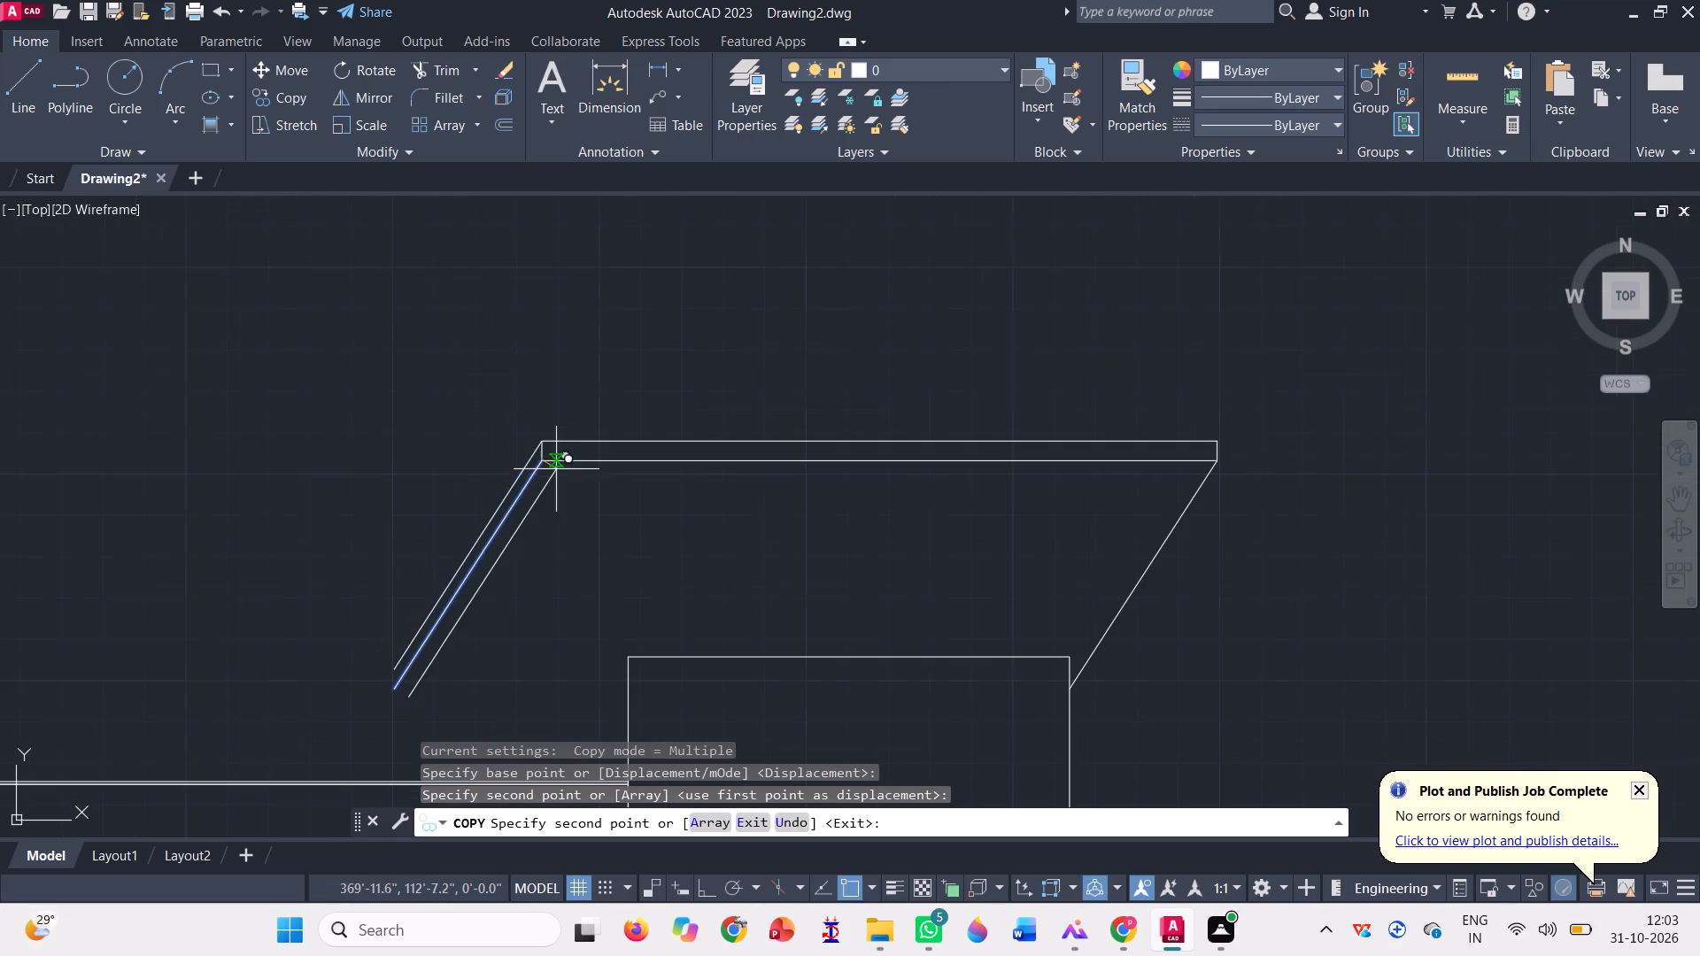
{"action": "scroll", "coordinate": [536, 477], "scroll_direction": "down", "scroll_amount": 1}
{"action": "key", "text": "space"}
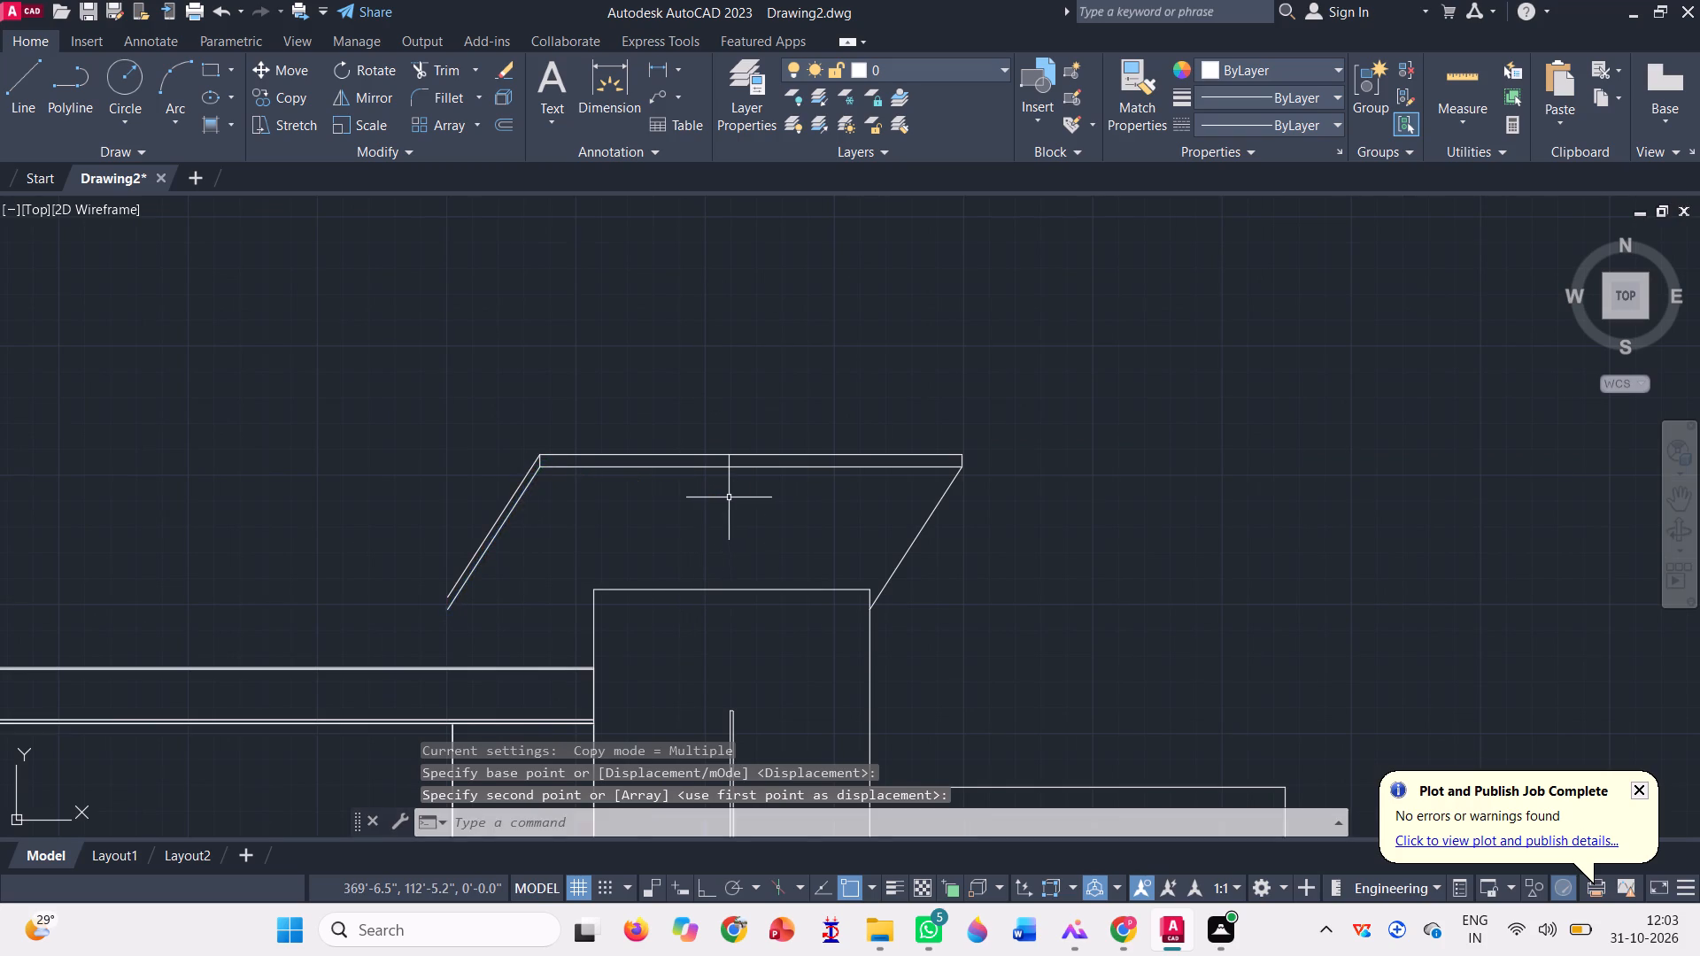
Extend both left slanted support lines down to the top of the parapet coping.
{"action": "scroll", "coordinate": [729, 497], "scroll_direction": "down", "scroll_amount": 1}
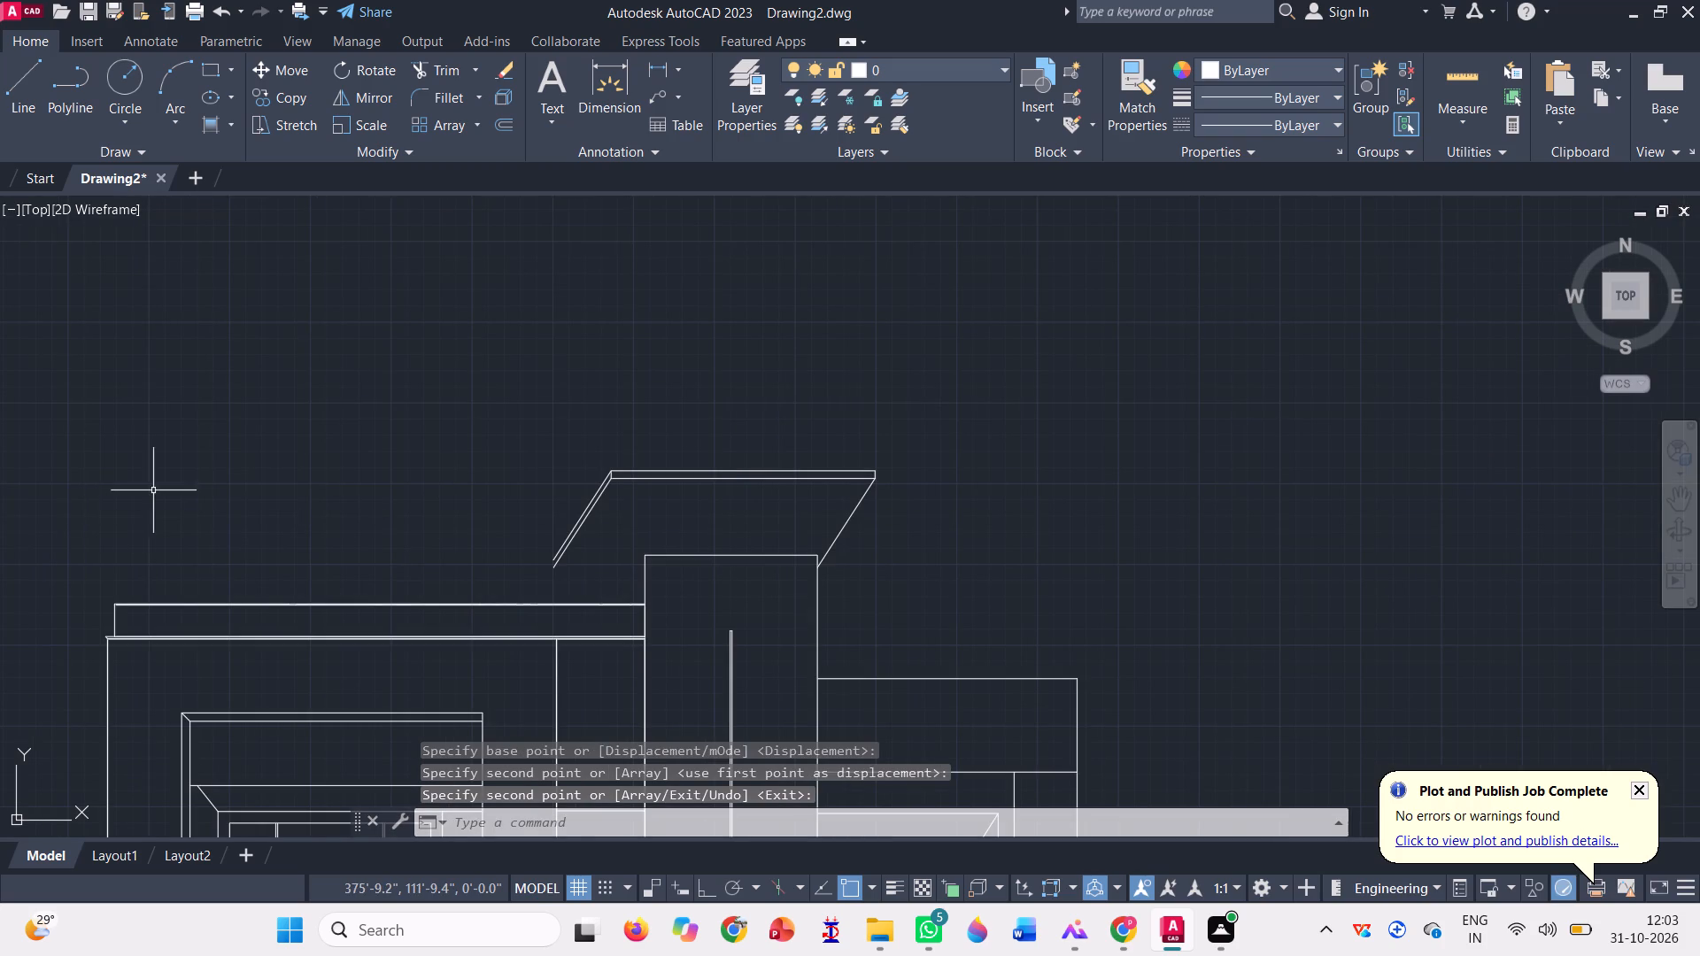
{"action": "left_click", "coordinate": [212, 65]}
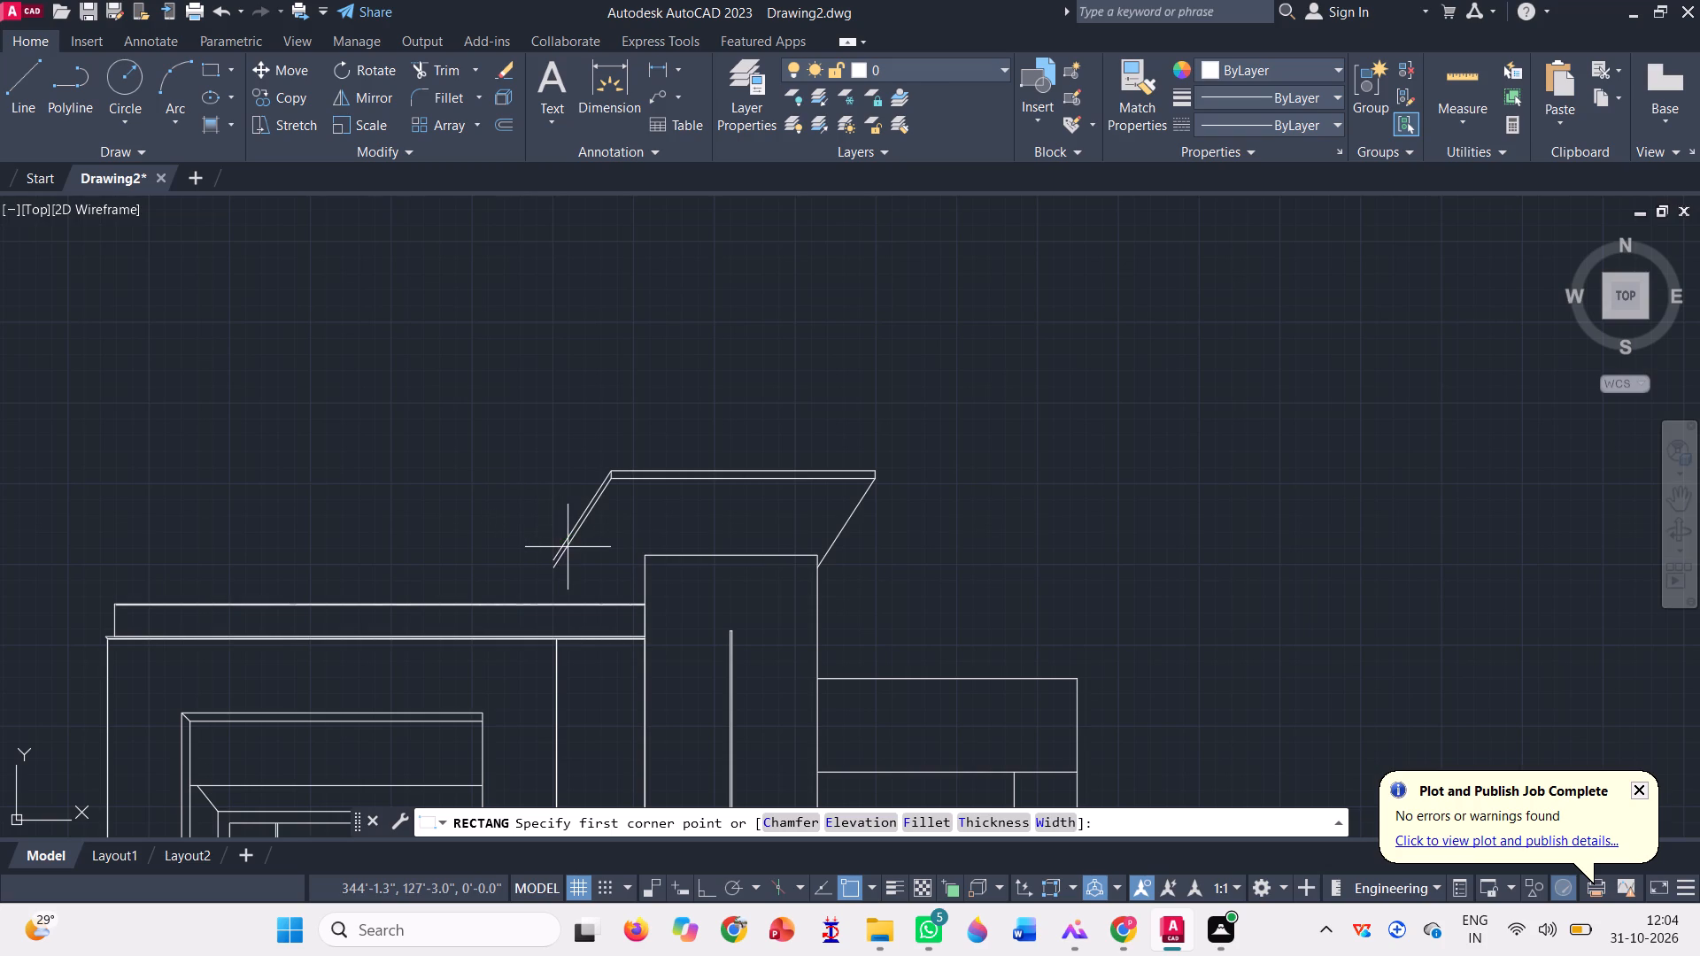
{"action": "left_click", "coordinate": [482, 65]}
{"action": "left_click", "coordinate": [481, 160]}
{"action": "left_click", "coordinate": [534, 494]}
{"action": "left_click", "coordinate": [609, 548]}
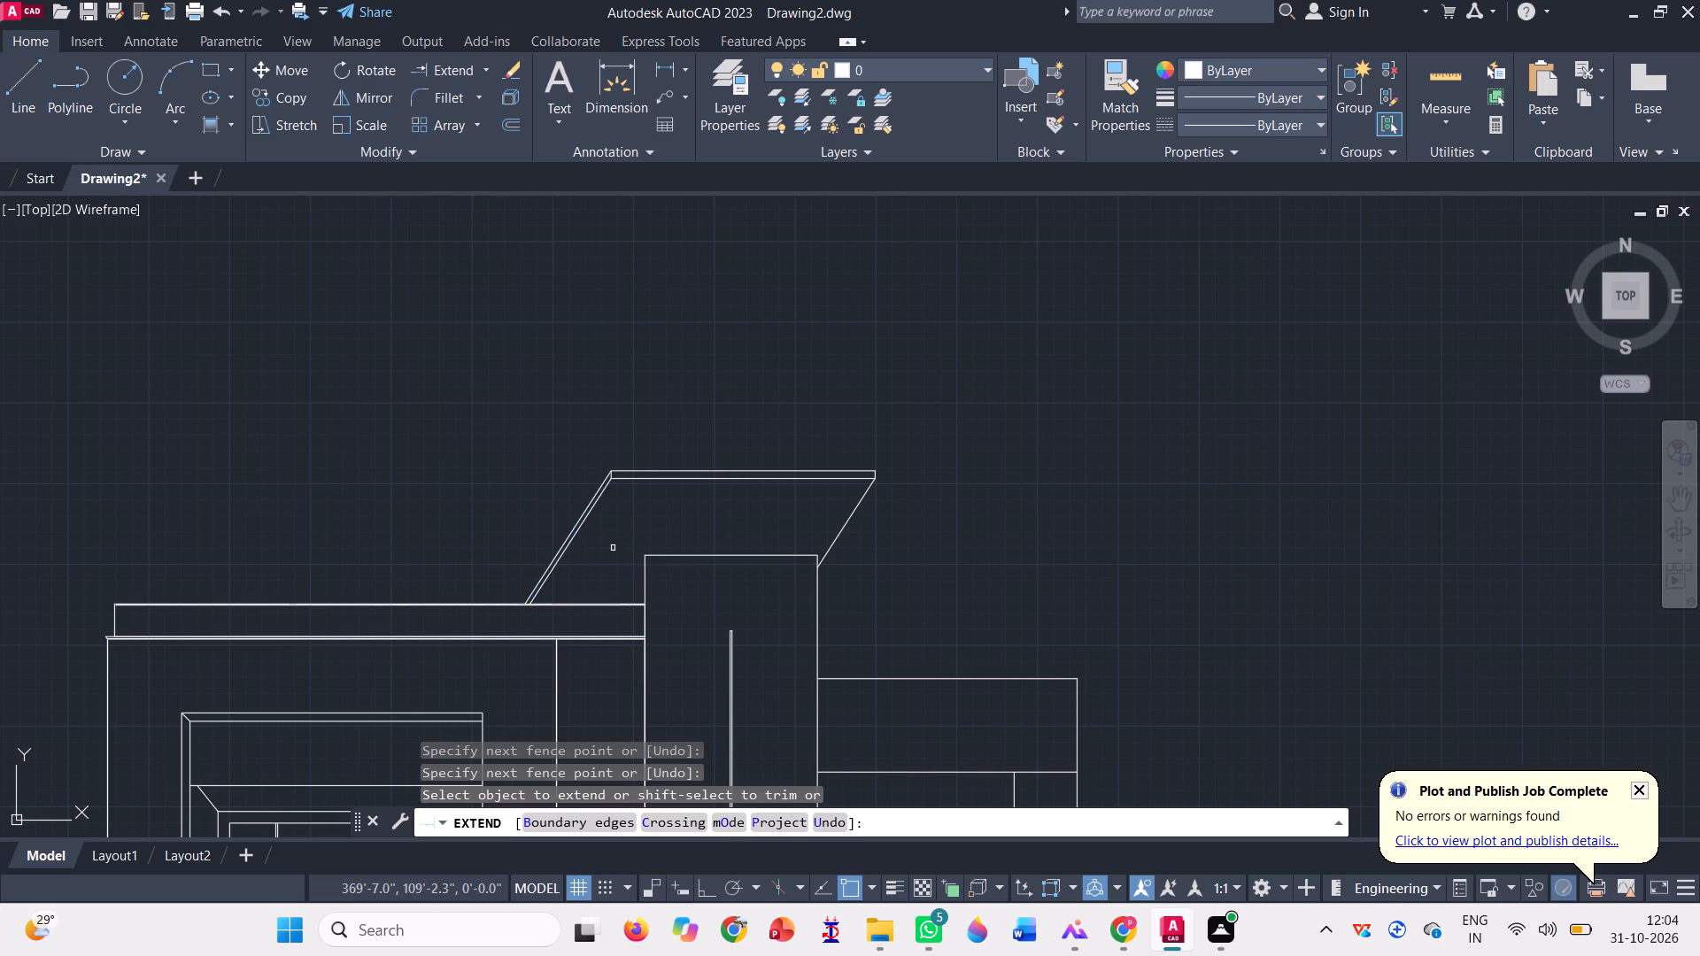
{"action": "key", "text": "Escape"}
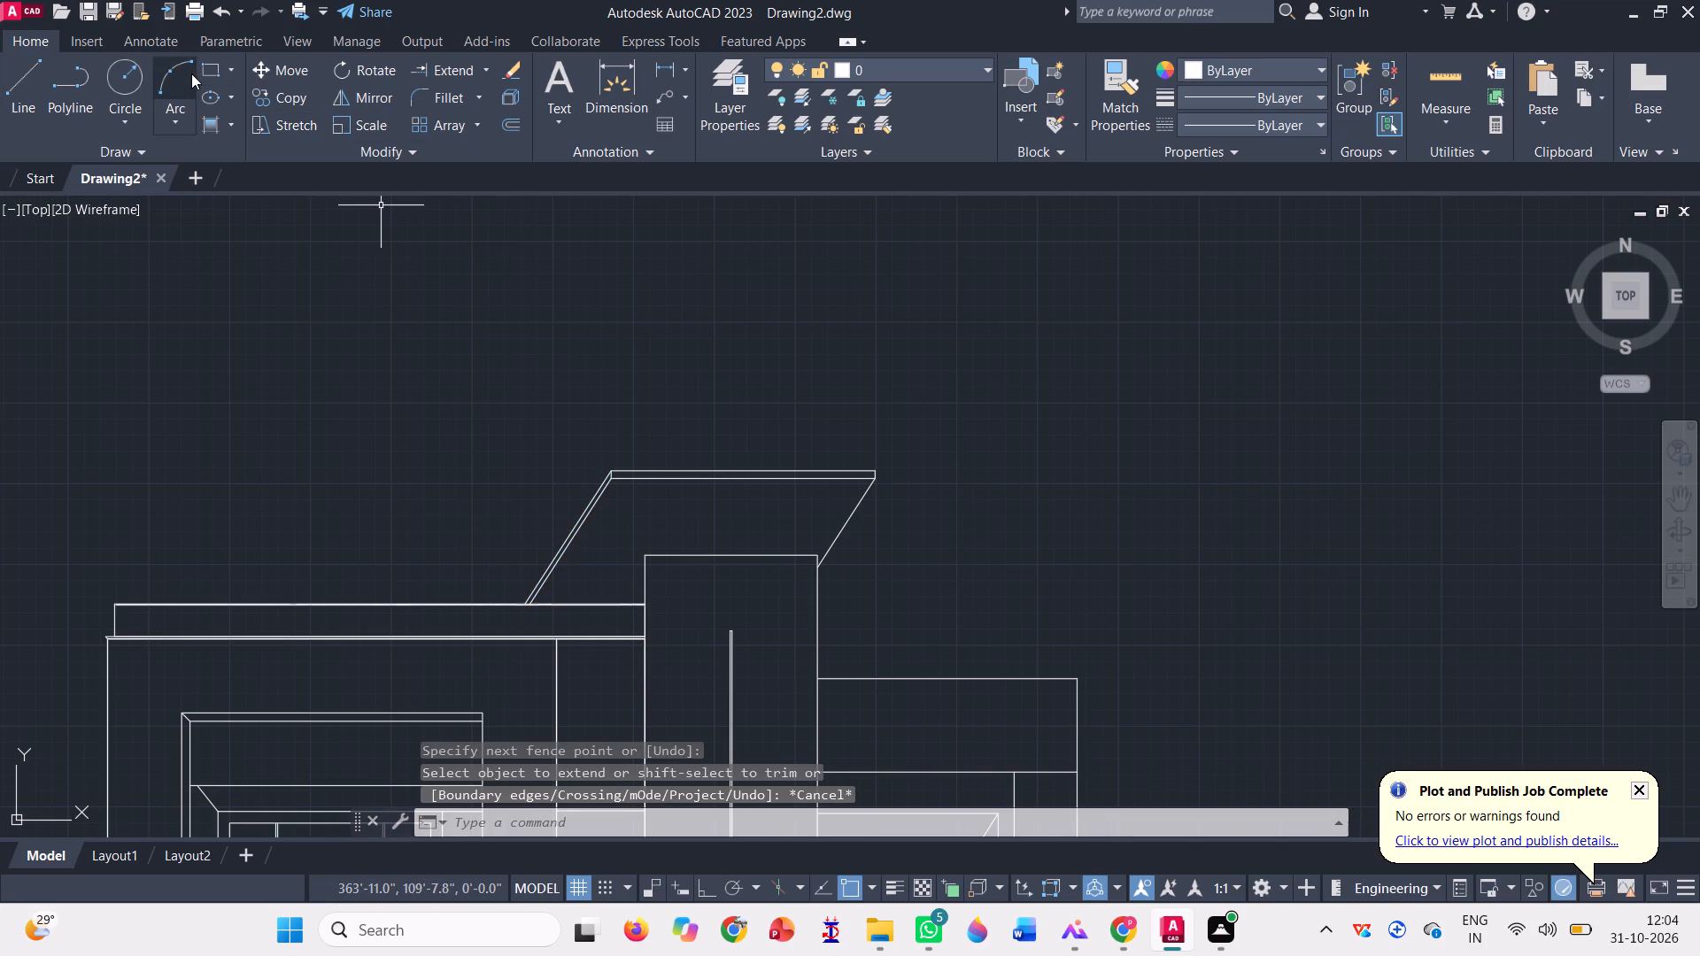
Draw a thin rectangle about 19' long above the parapet, running left from the outer slanted support line.
{"action": "left_click", "coordinate": [207, 70]}
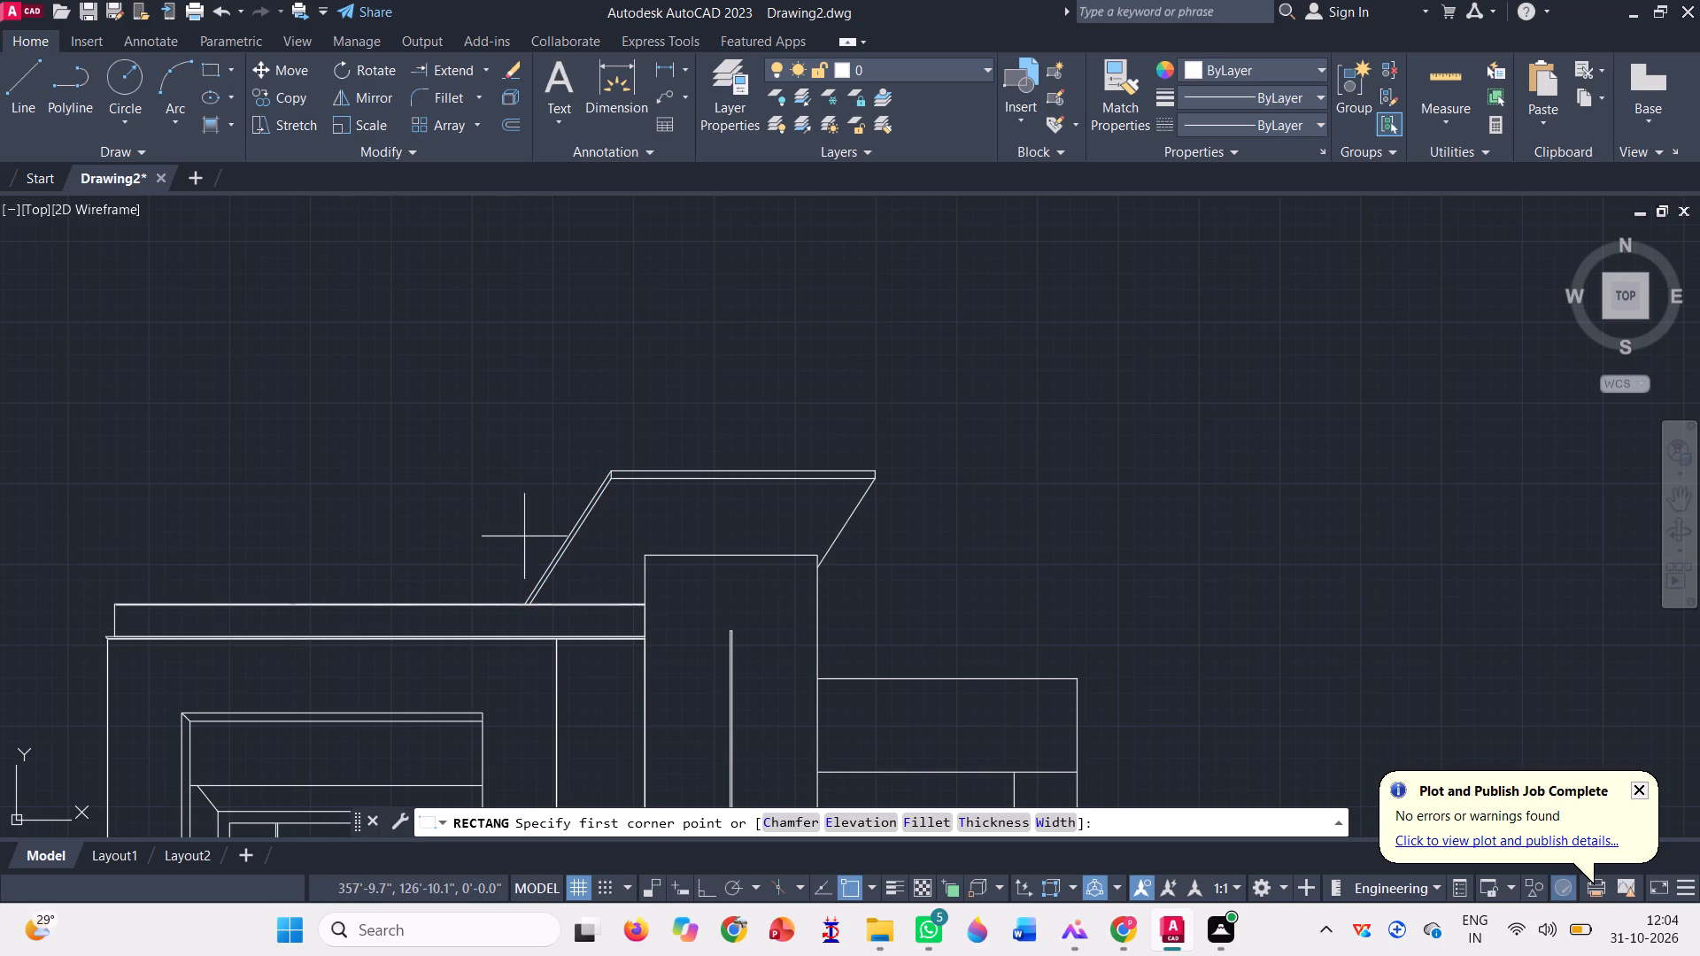
{"action": "scroll", "coordinate": [552, 555], "scroll_direction": "up", "scroll_amount": 3}
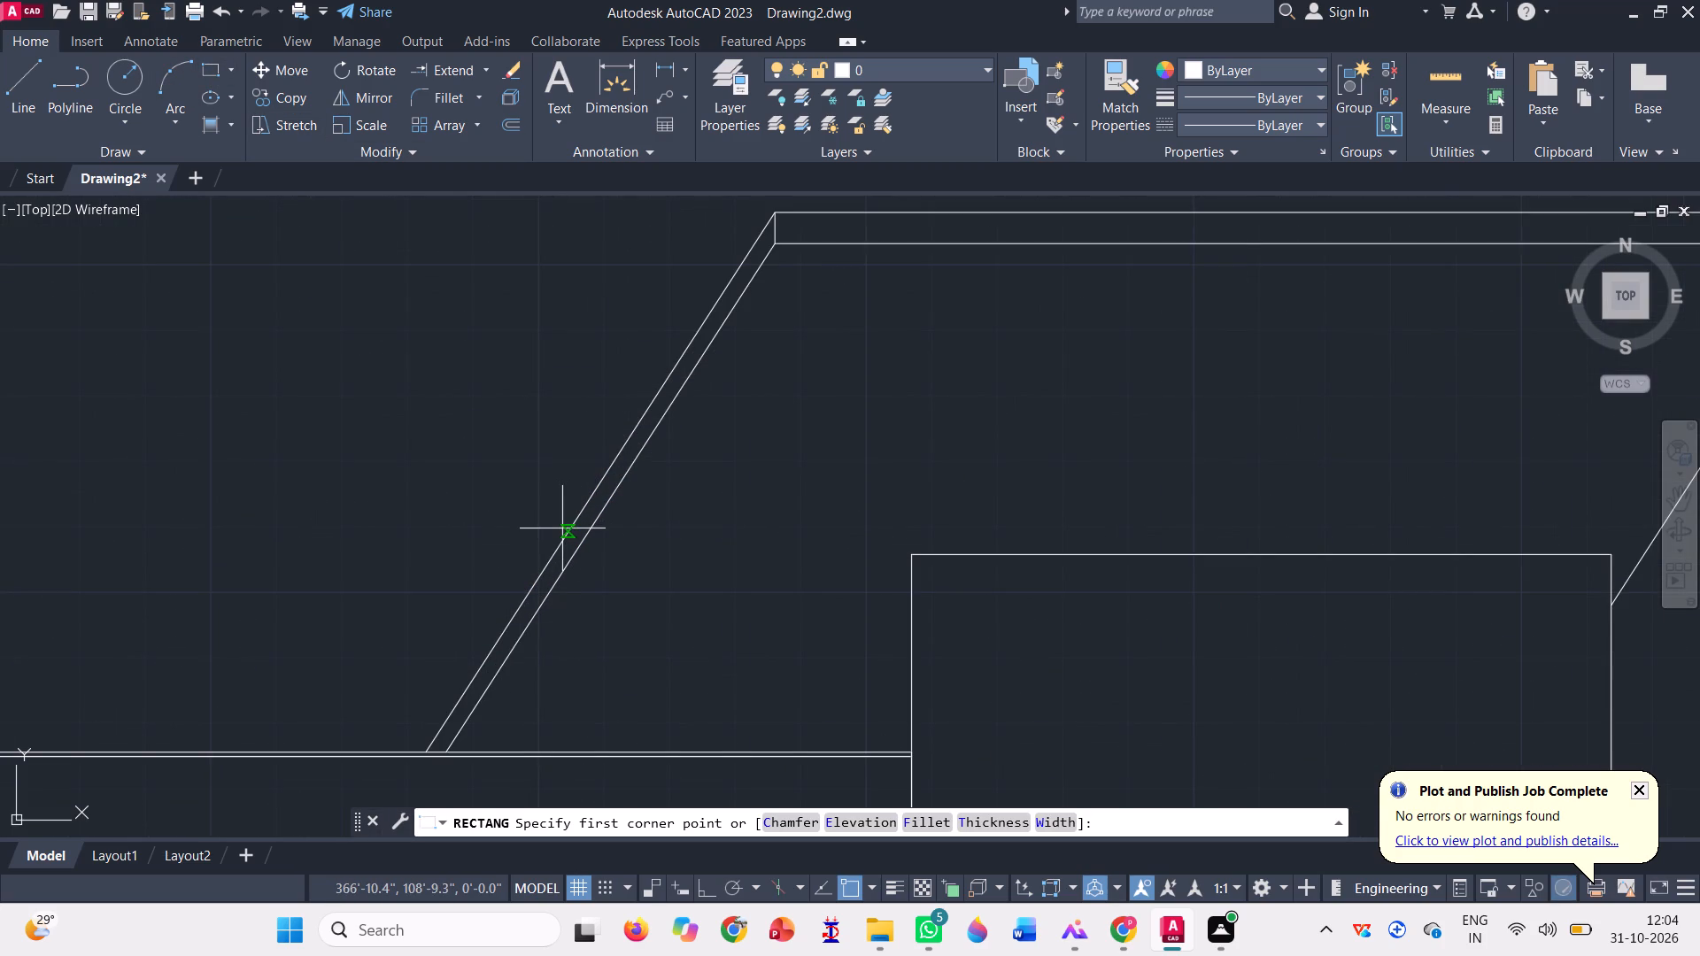
{"action": "left_click", "coordinate": [558, 551]}
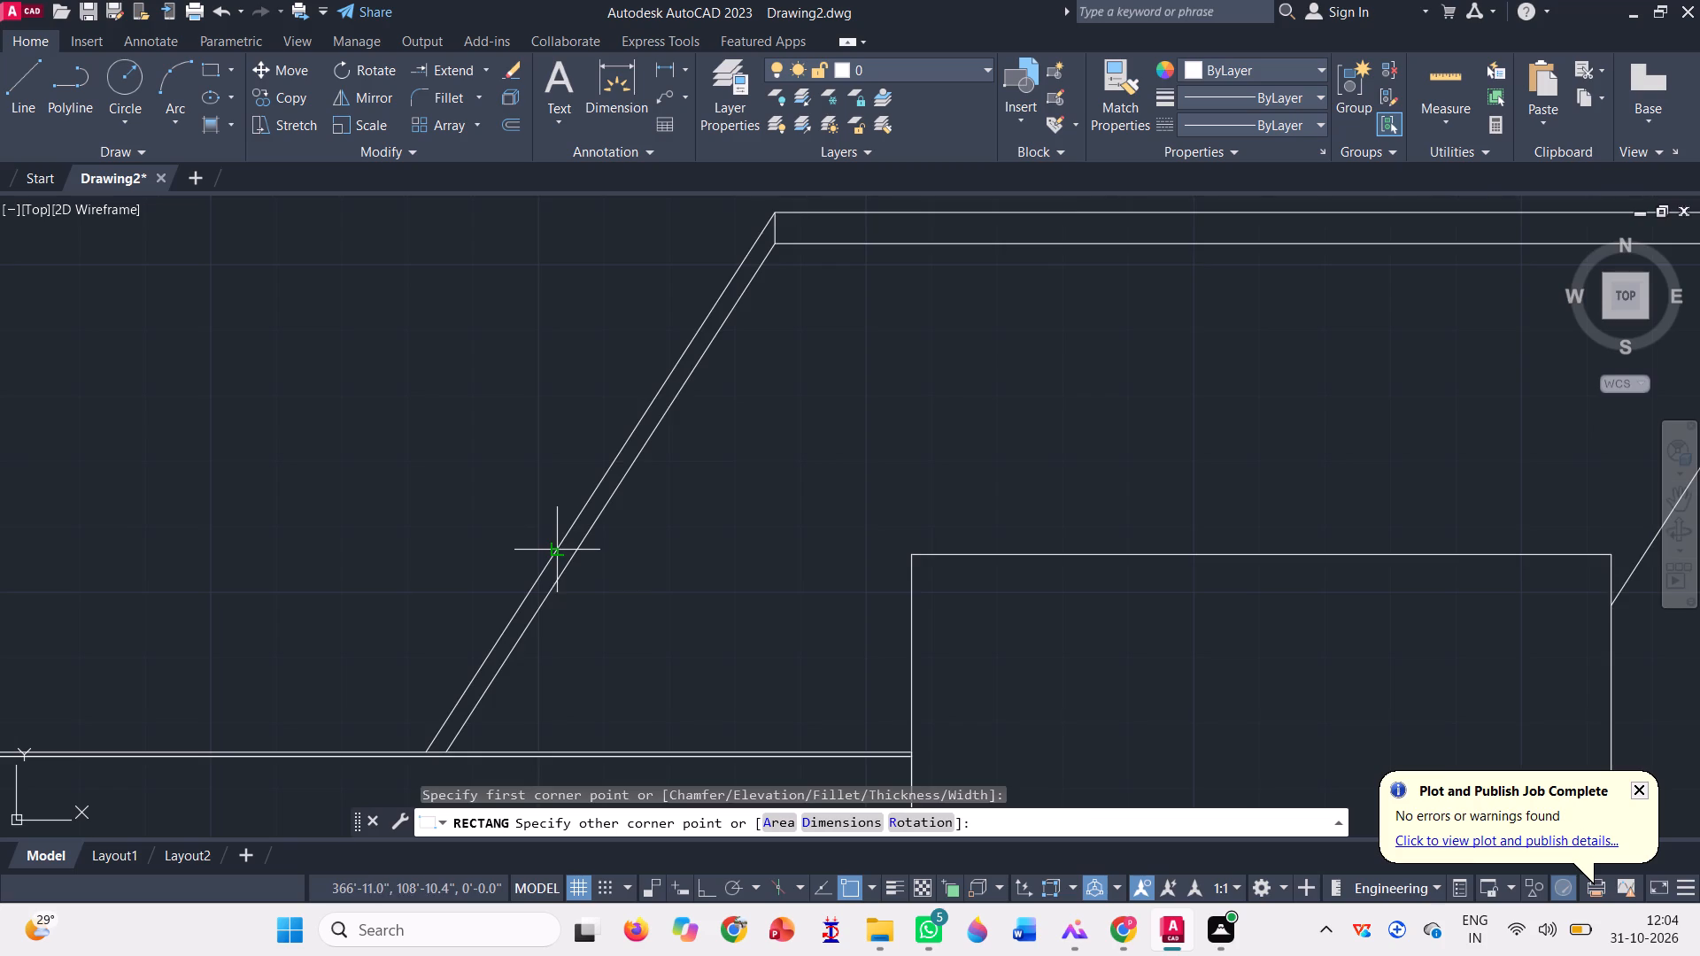
{"action": "scroll", "coordinate": [622, 532], "scroll_direction": "down", "scroll_amount": 2}
{"action": "scroll", "coordinate": [413, 511], "scroll_direction": "down", "scroll_amount": 1}
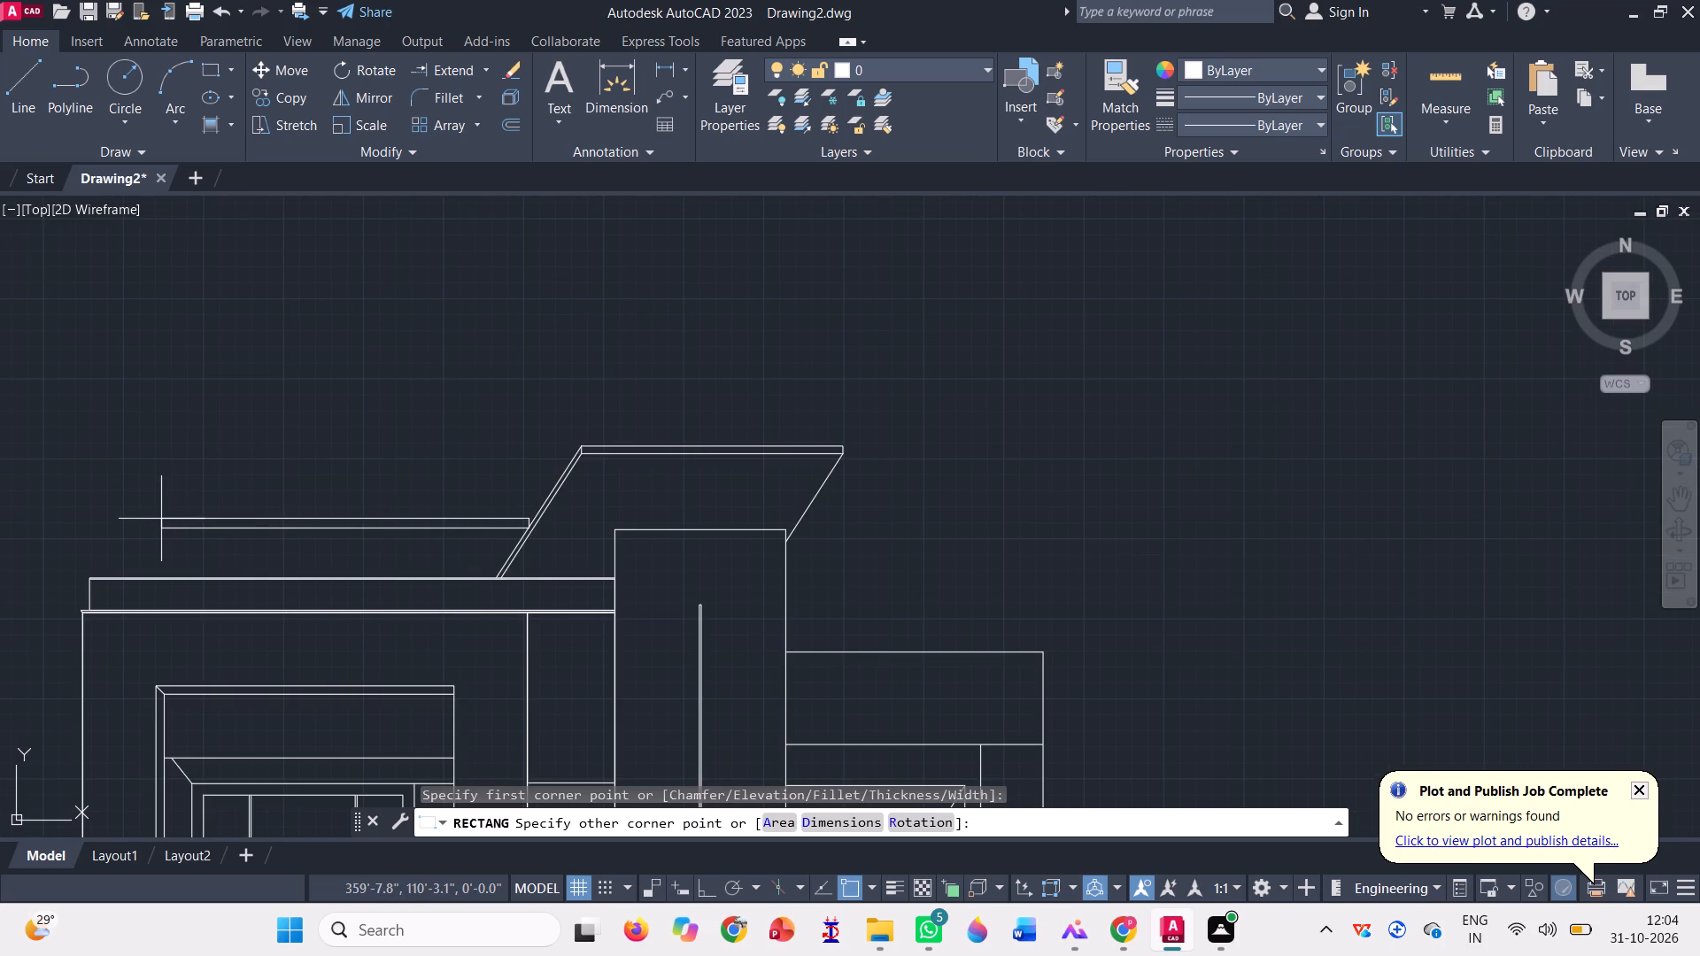
{"action": "scroll", "coordinate": [167, 527], "scroll_direction": "up", "scroll_amount": 1}
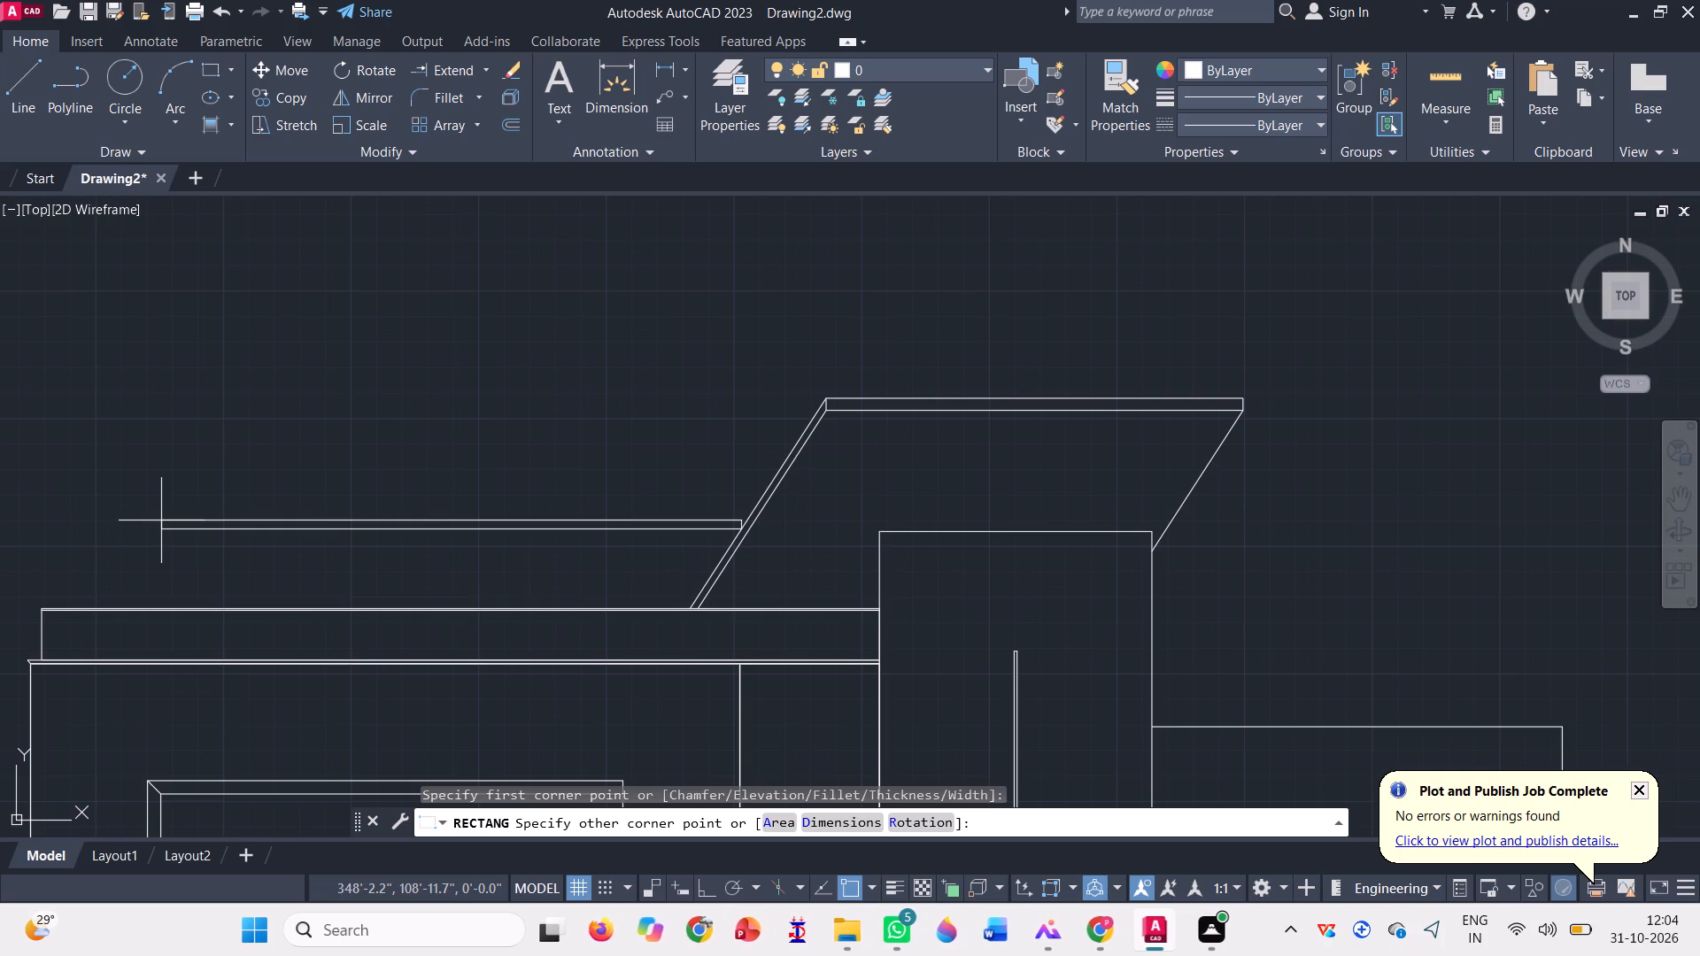
{"action": "left_click", "coordinate": [158, 518]}
{"action": "scroll", "coordinate": [220, 534], "scroll_direction": "down", "scroll_amount": 1}
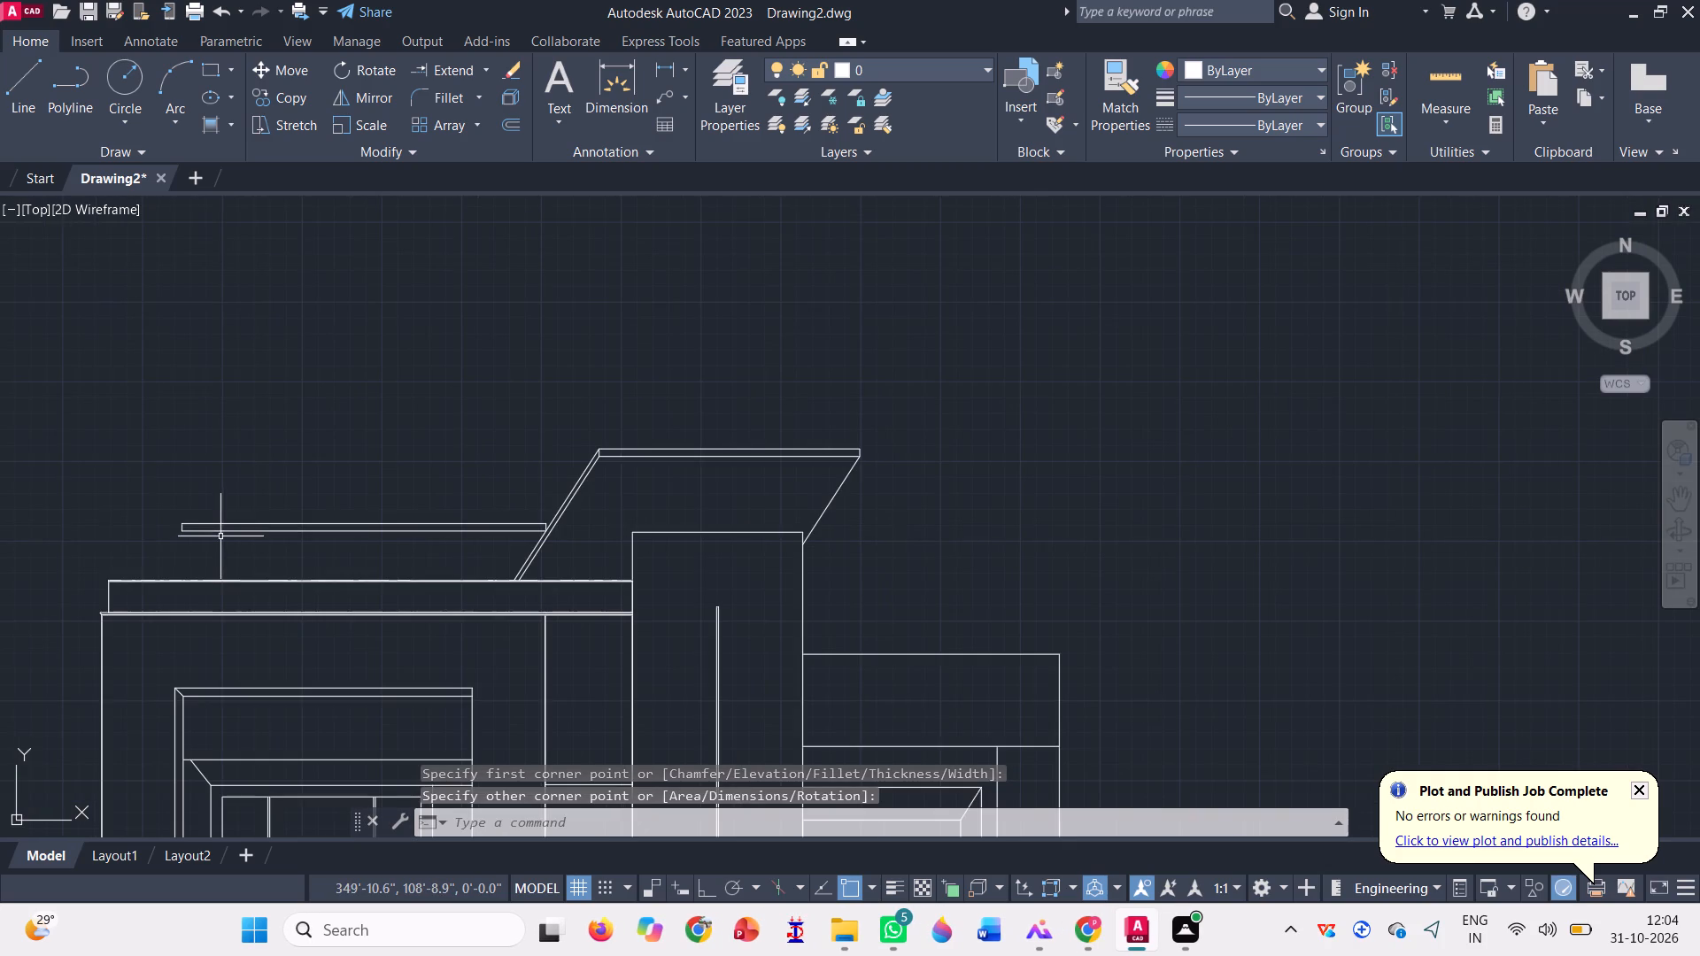
Trim away the short vertical edge at the thin slab's right end, beside the outer slanted support line.
{"action": "left_click", "coordinate": [489, 77]}
{"action": "left_click", "coordinate": [455, 109]}
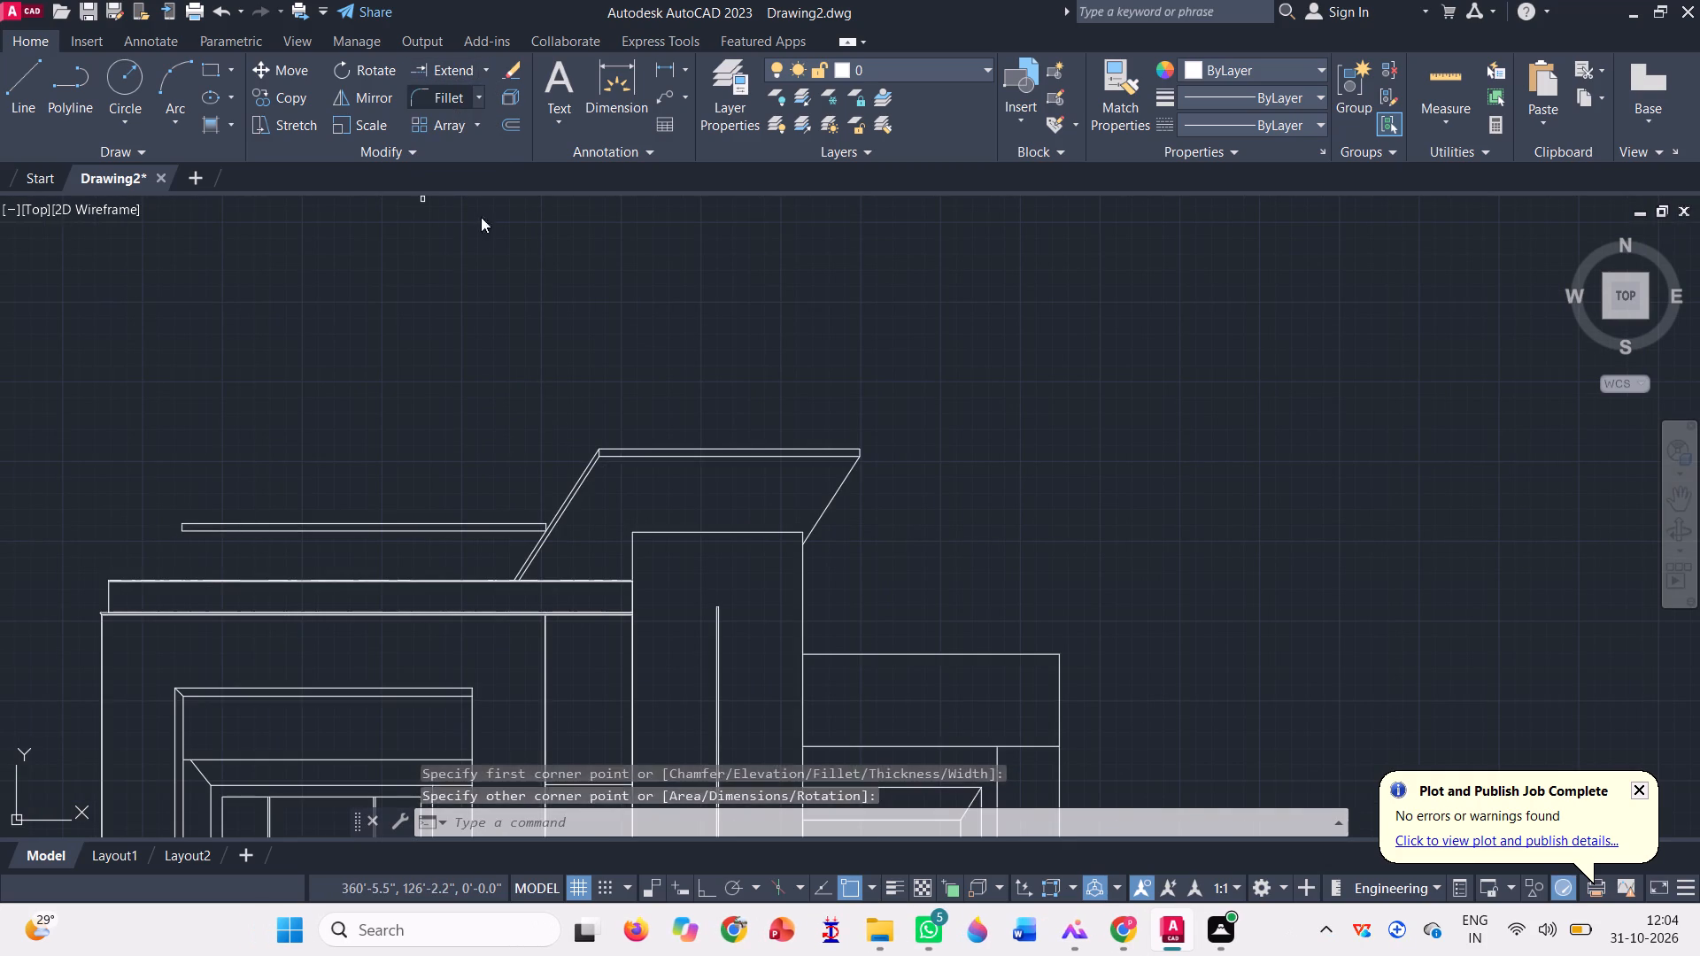
{"action": "scroll", "coordinate": [541, 543], "scroll_direction": "up", "scroll_amount": 1}
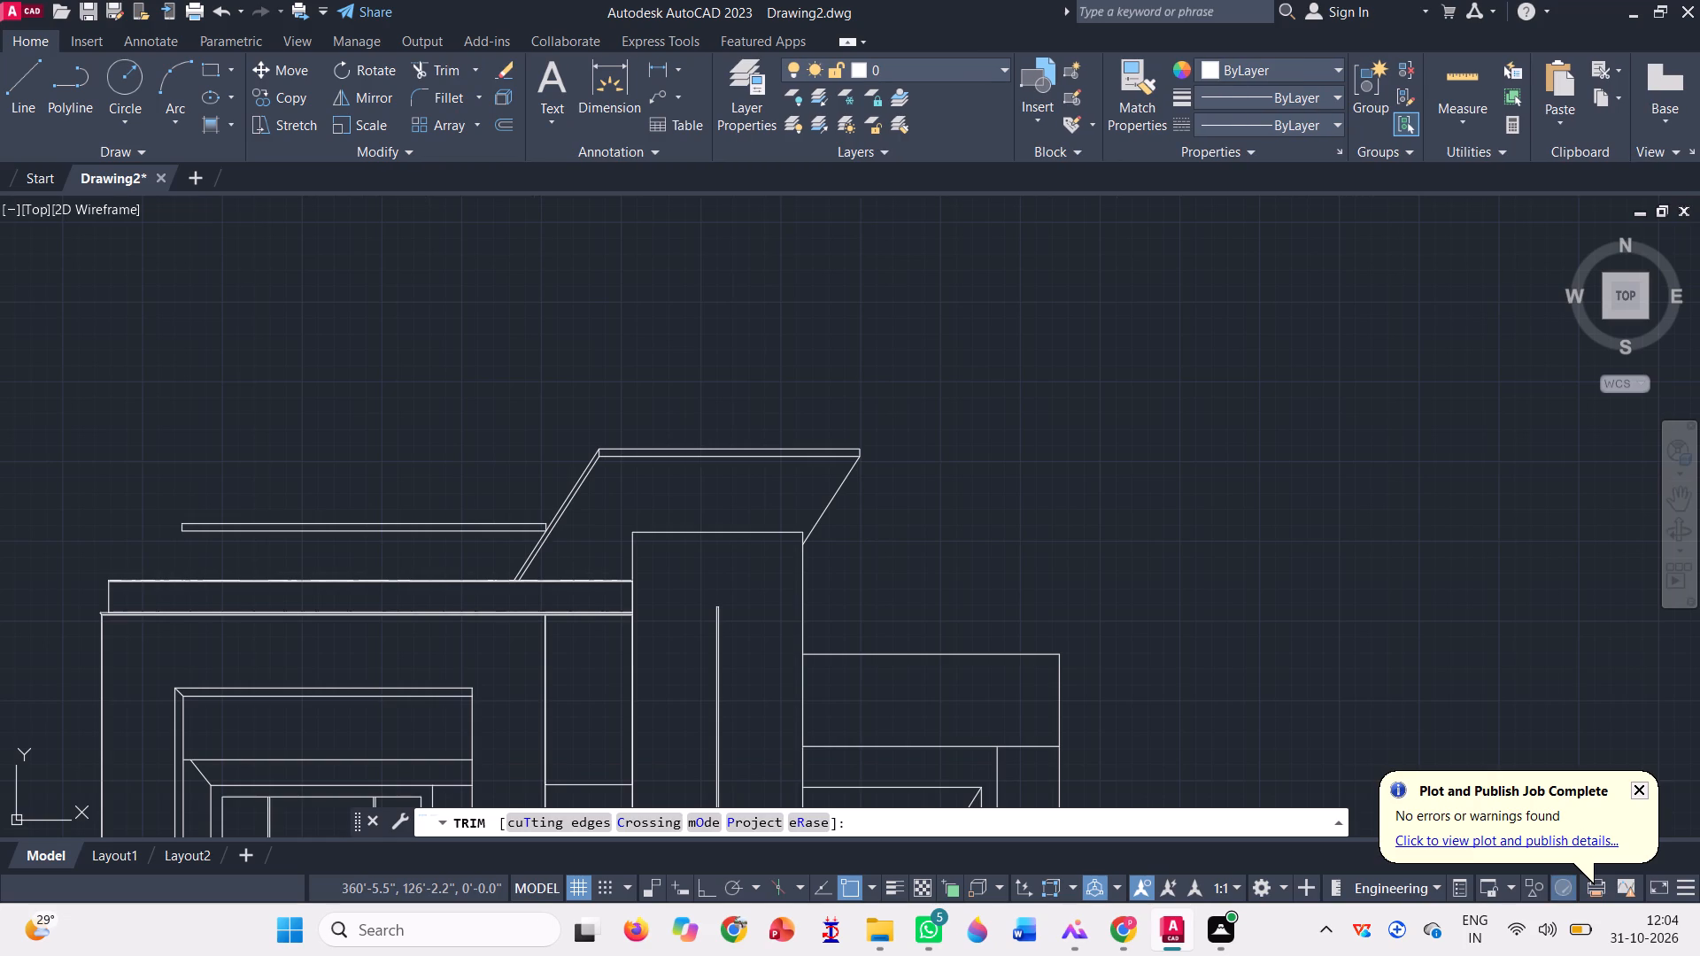
{"action": "scroll", "coordinate": [541, 543], "scroll_direction": "up", "scroll_amount": 5}
{"action": "left_click", "coordinate": [610, 447]}
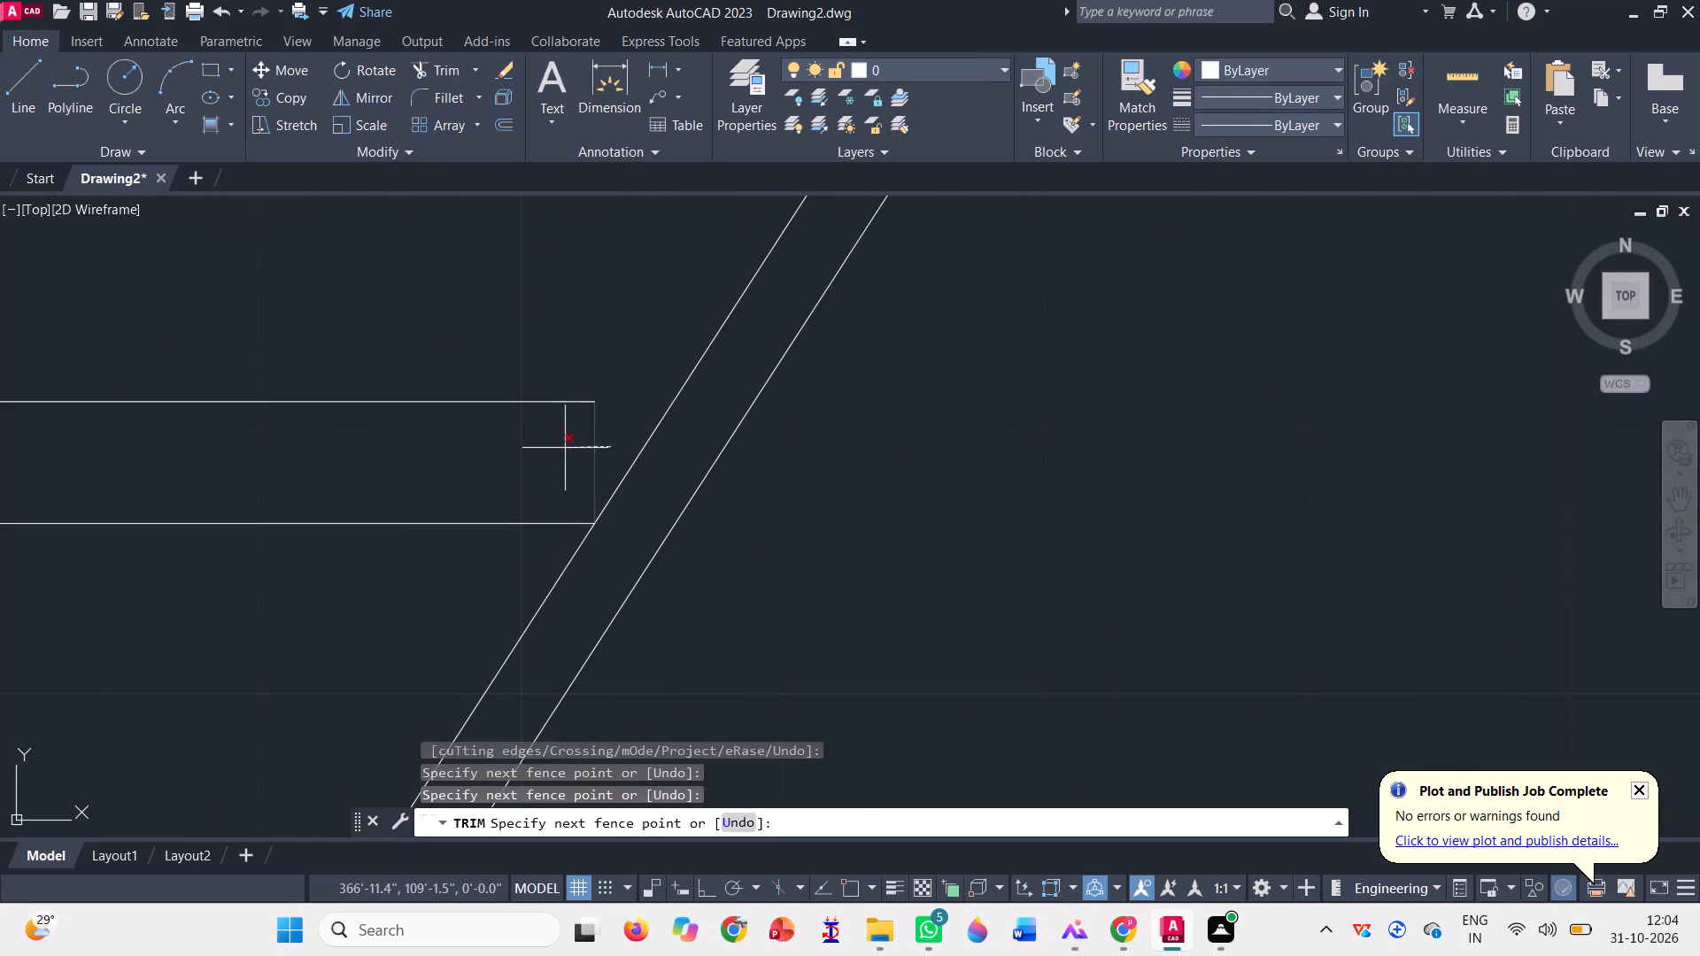
{"action": "left_click", "coordinate": [557, 447]}
Extend the thin slab's upper line to meet the outer slanted support line.
{"action": "left_click", "coordinate": [479, 73]}
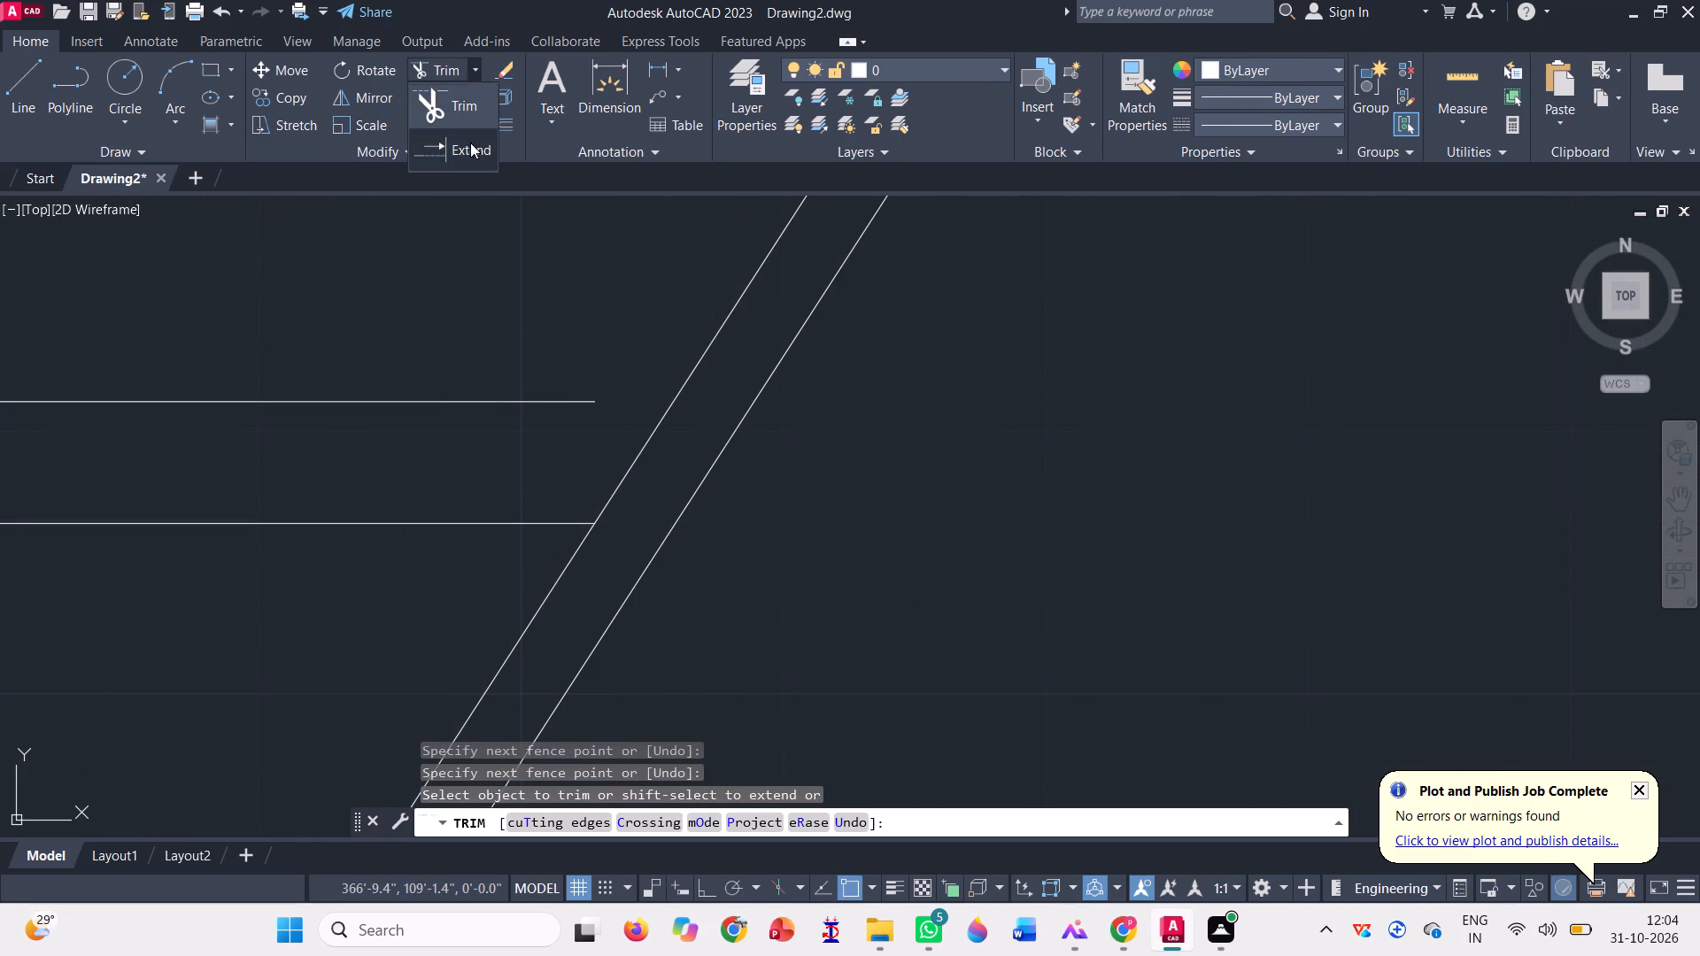
{"action": "left_click", "coordinate": [474, 150]}
{"action": "left_click", "coordinate": [525, 350]}
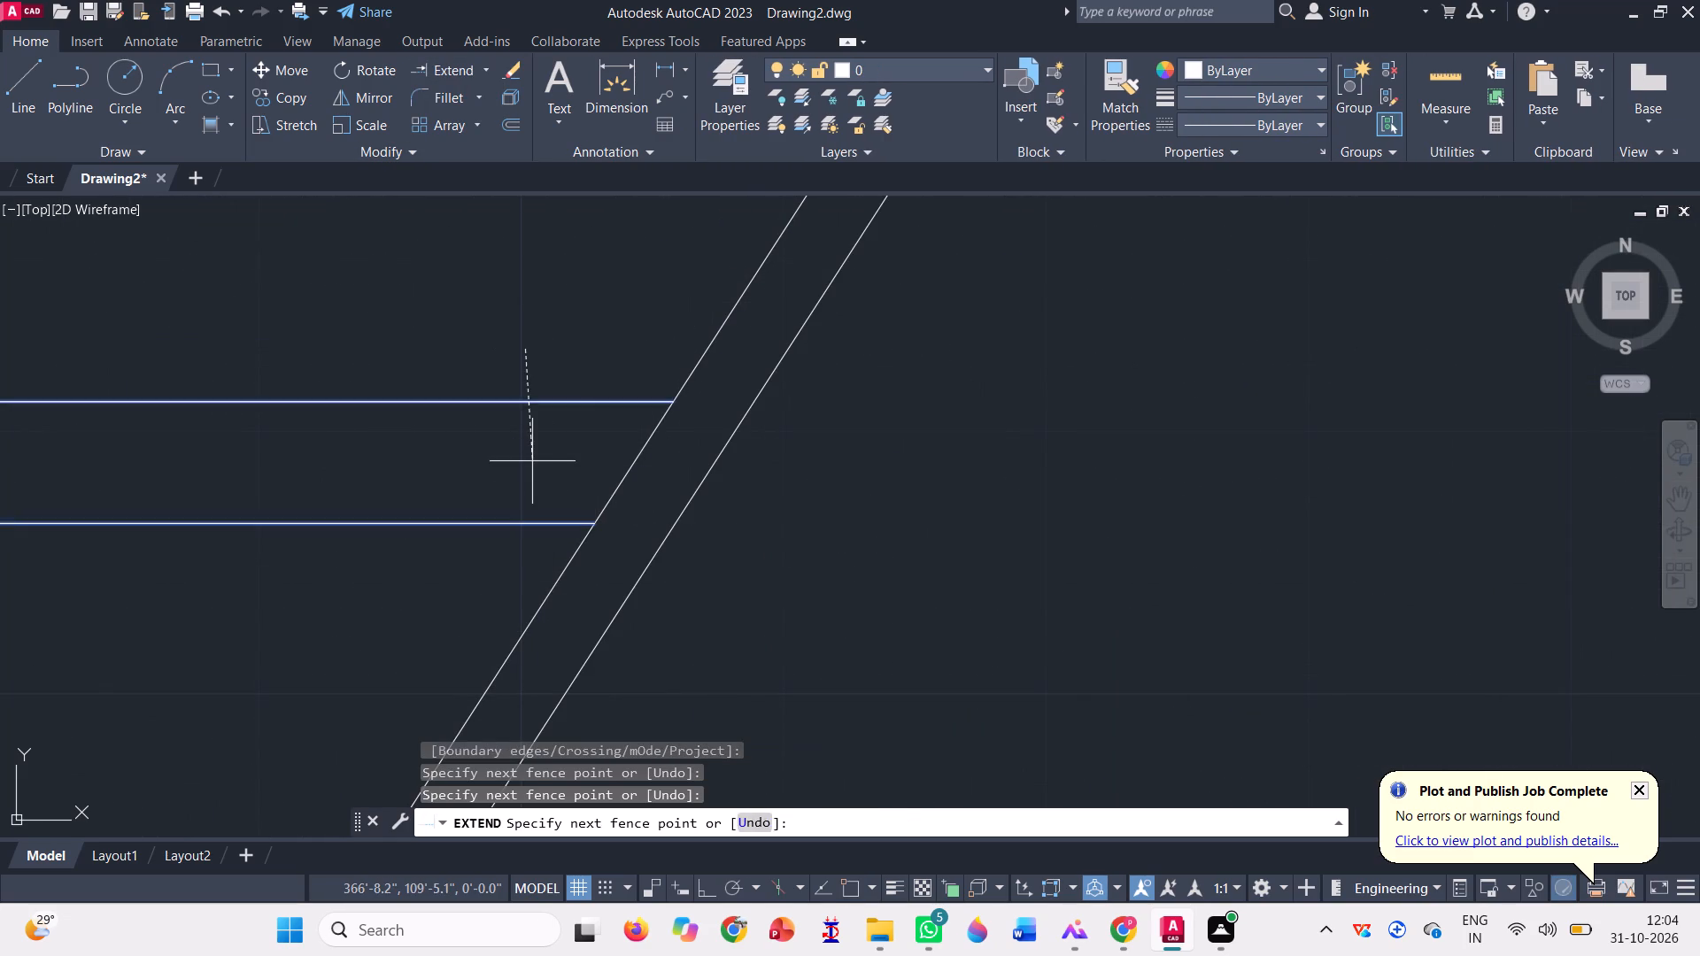
{"action": "left_click", "coordinate": [532, 460]}
{"action": "scroll", "coordinate": [820, 519], "scroll_direction": "down", "scroll_amount": 5}
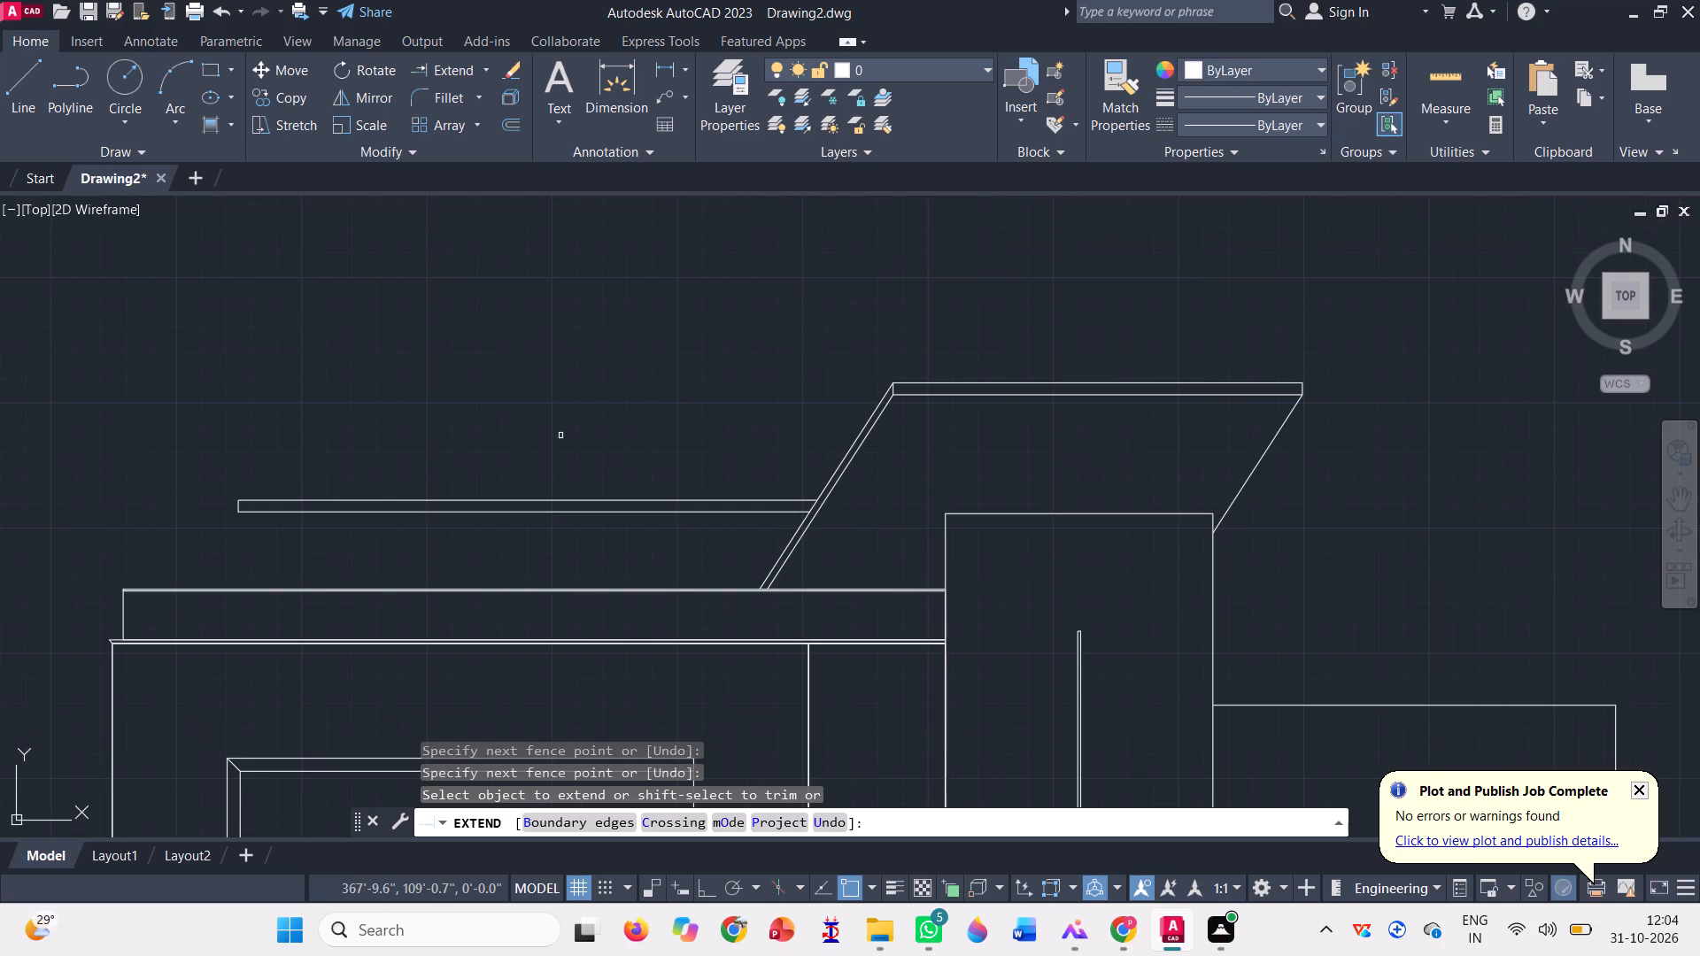
{"action": "key", "text": "Escape"}
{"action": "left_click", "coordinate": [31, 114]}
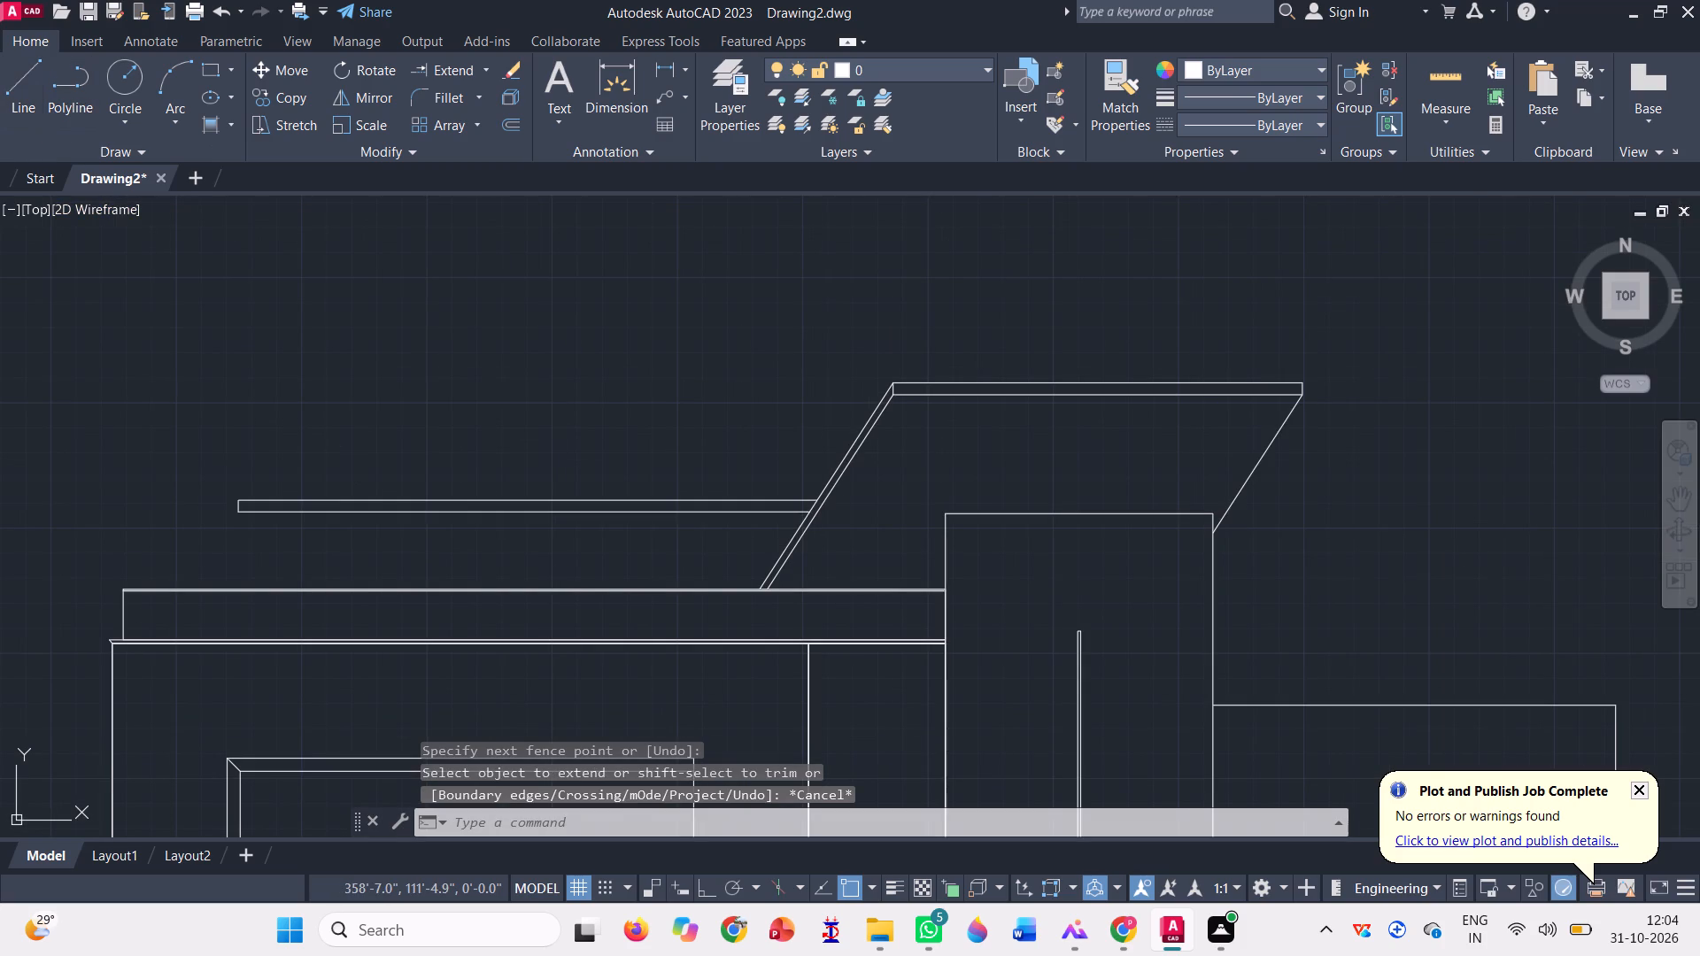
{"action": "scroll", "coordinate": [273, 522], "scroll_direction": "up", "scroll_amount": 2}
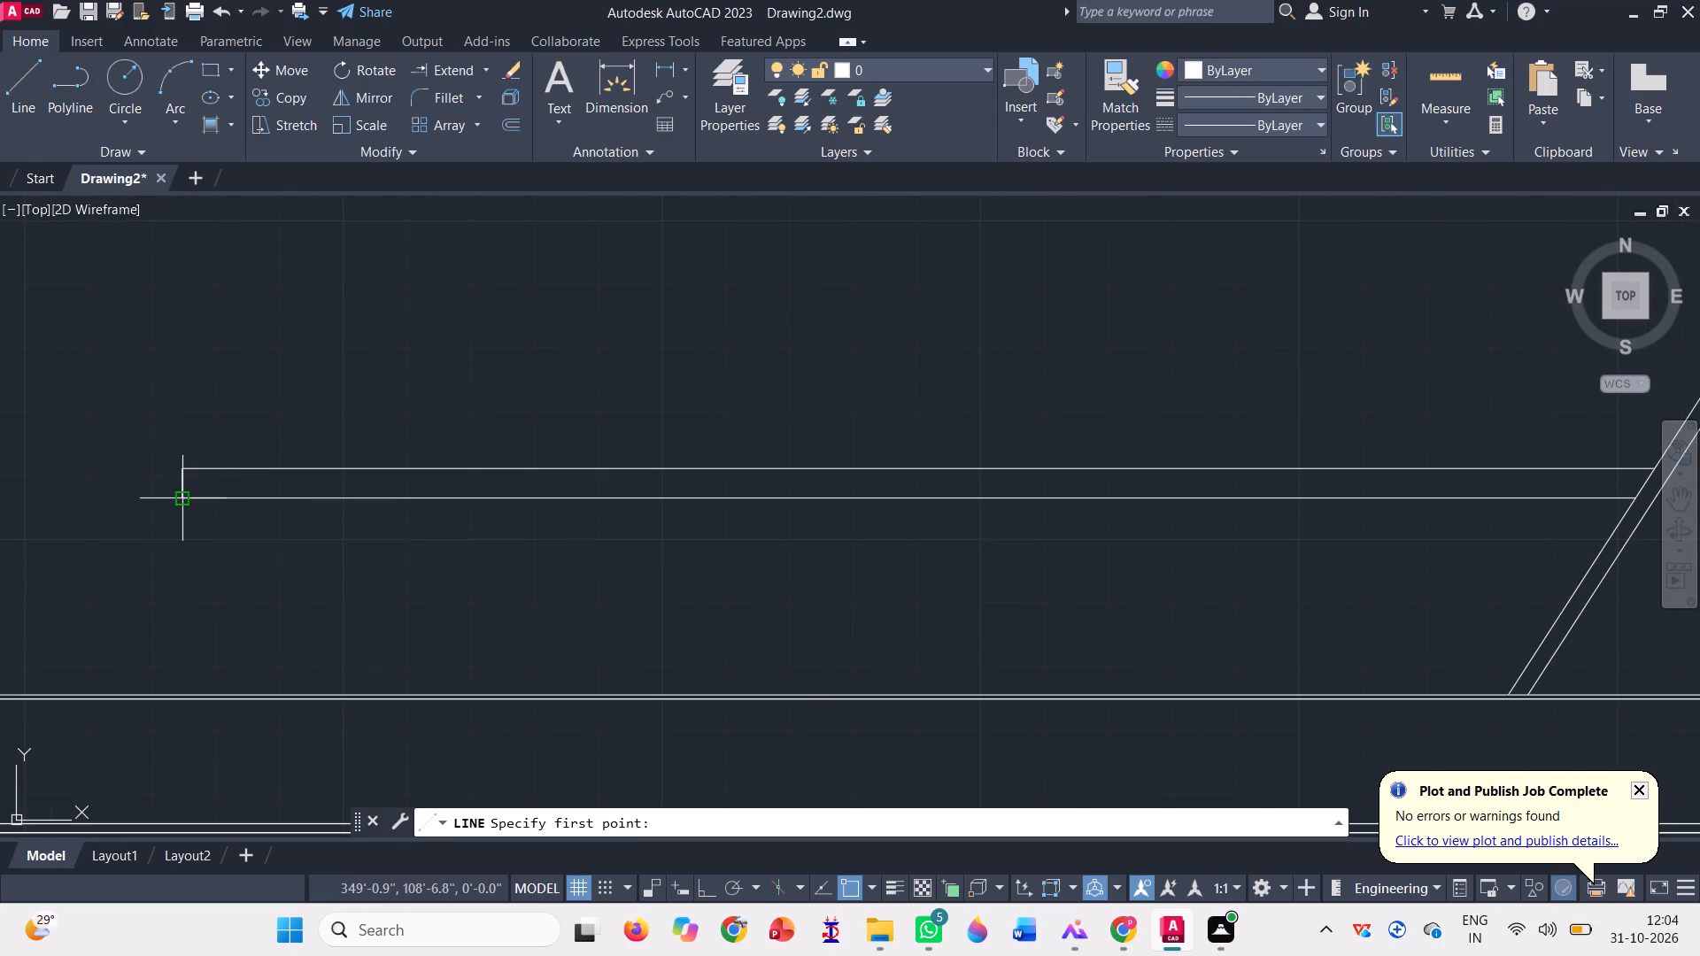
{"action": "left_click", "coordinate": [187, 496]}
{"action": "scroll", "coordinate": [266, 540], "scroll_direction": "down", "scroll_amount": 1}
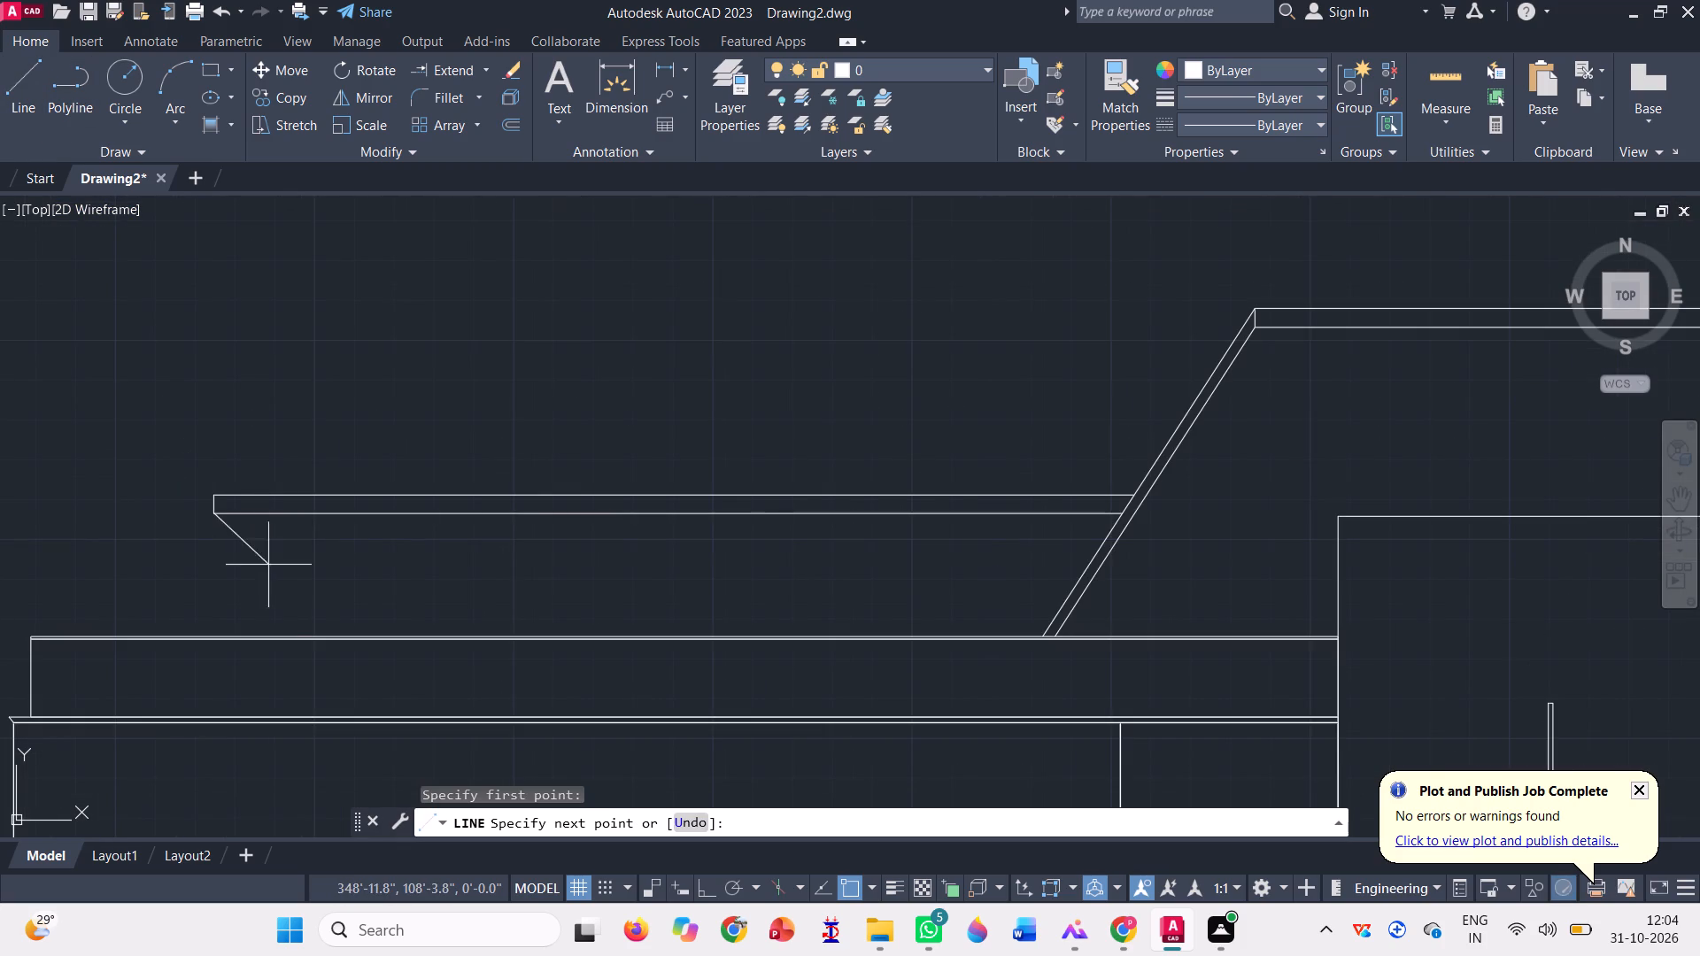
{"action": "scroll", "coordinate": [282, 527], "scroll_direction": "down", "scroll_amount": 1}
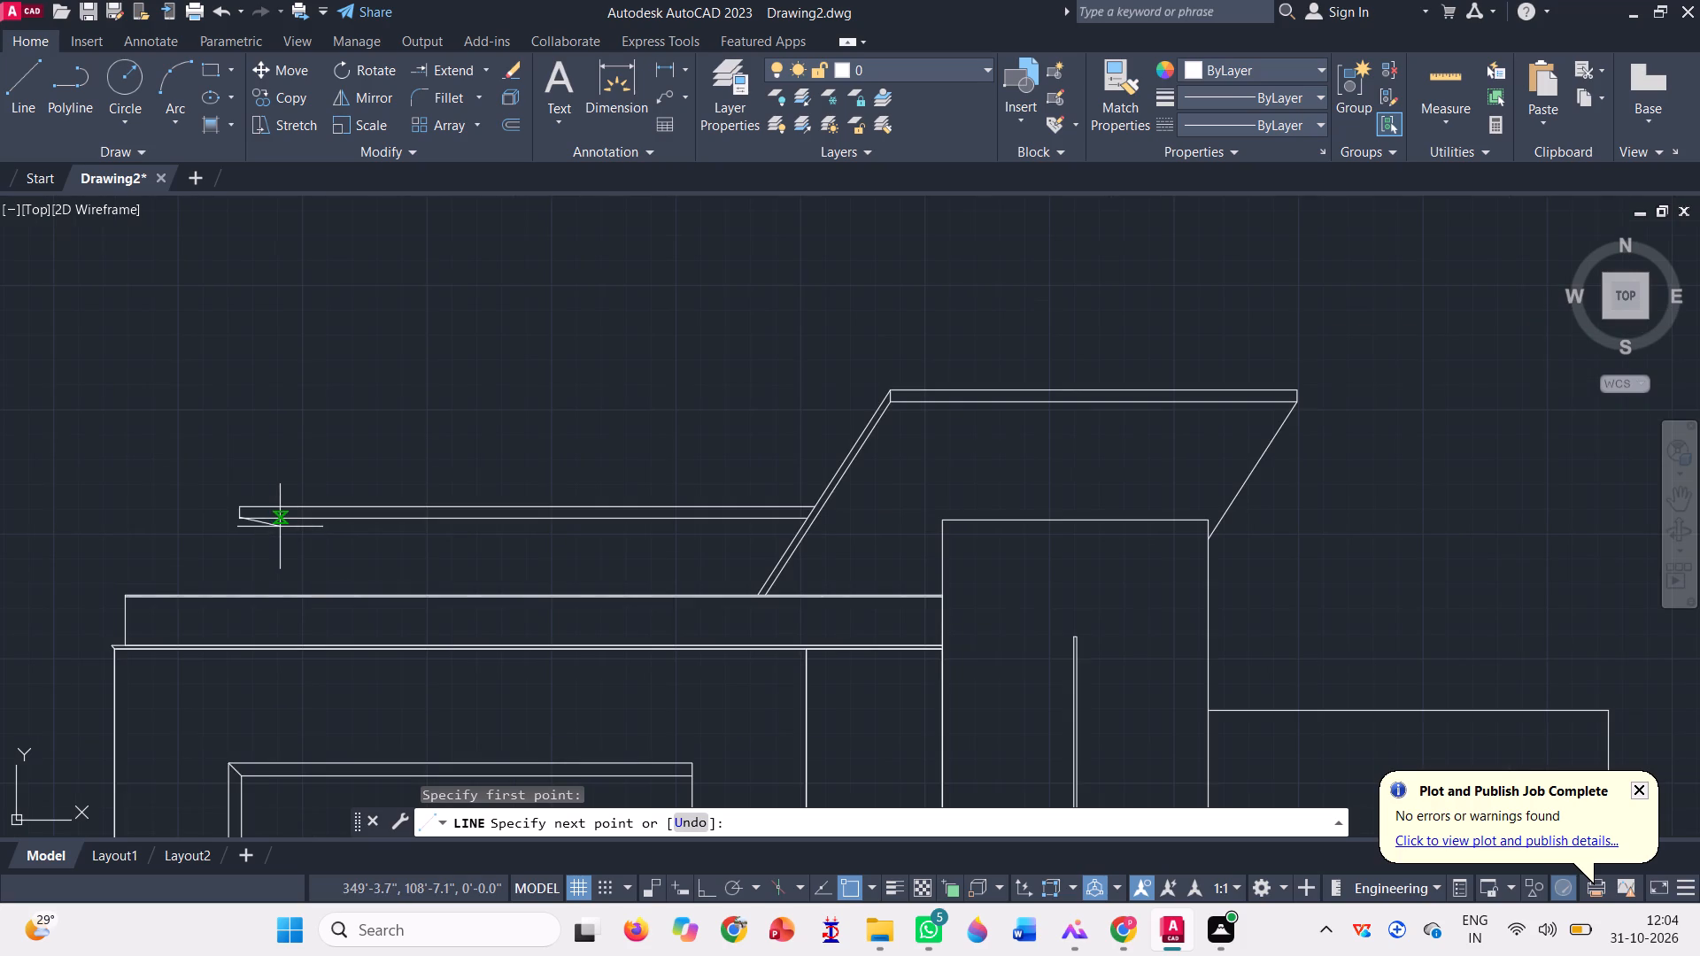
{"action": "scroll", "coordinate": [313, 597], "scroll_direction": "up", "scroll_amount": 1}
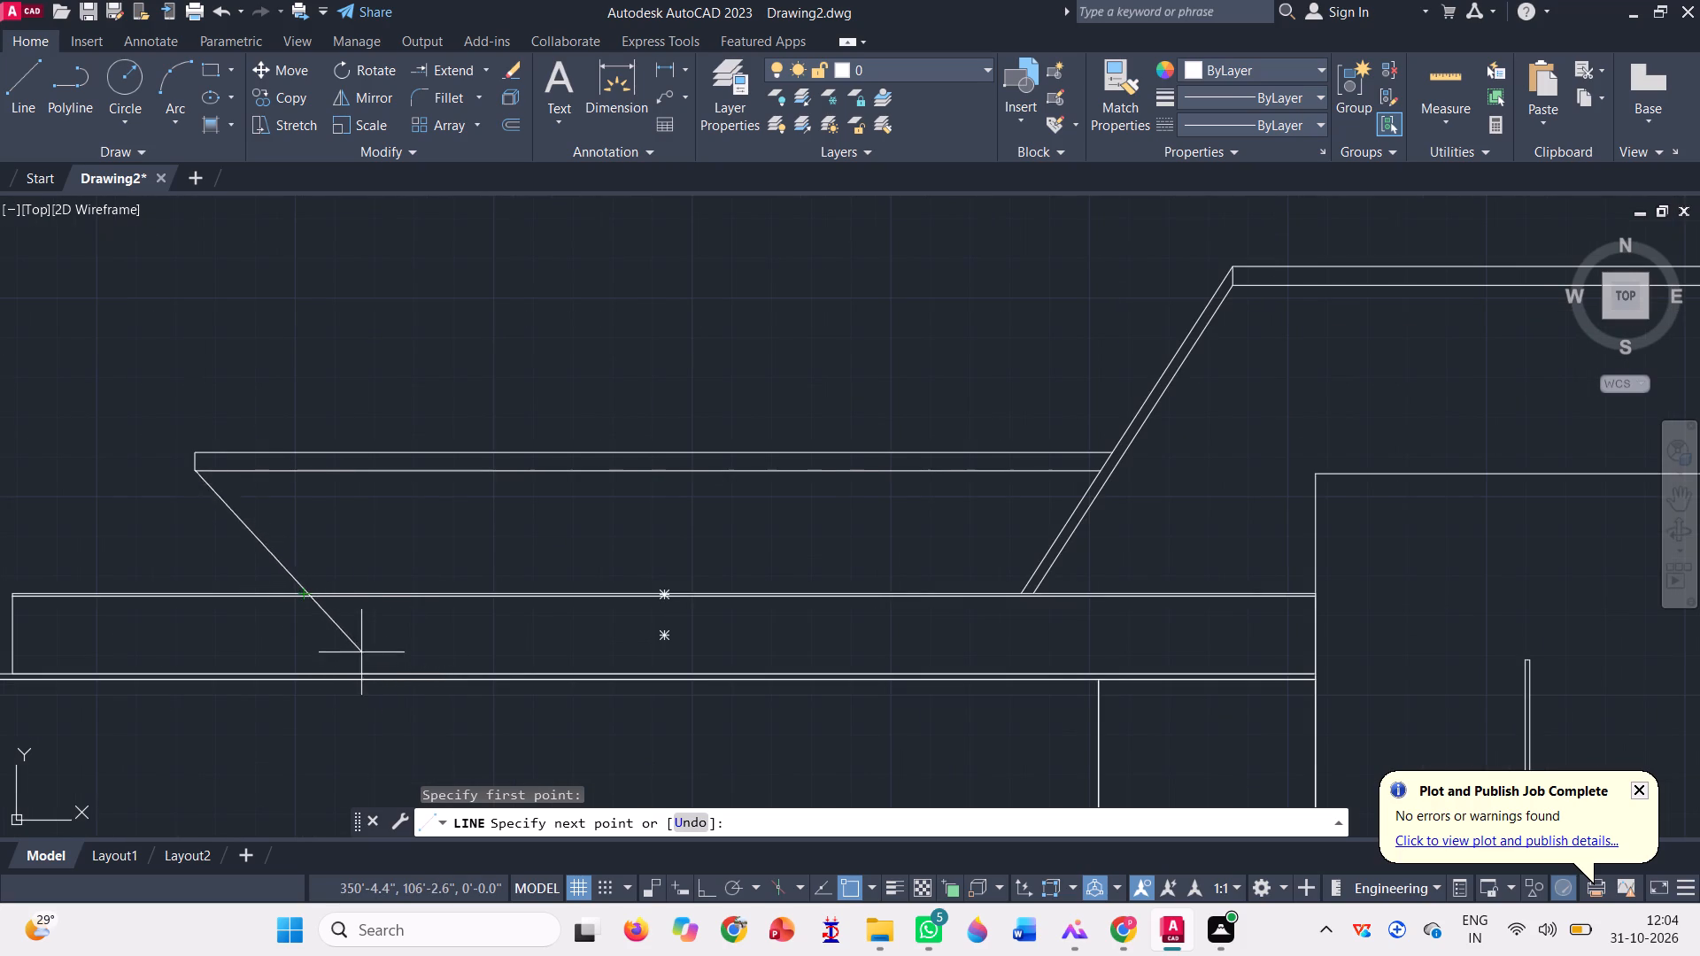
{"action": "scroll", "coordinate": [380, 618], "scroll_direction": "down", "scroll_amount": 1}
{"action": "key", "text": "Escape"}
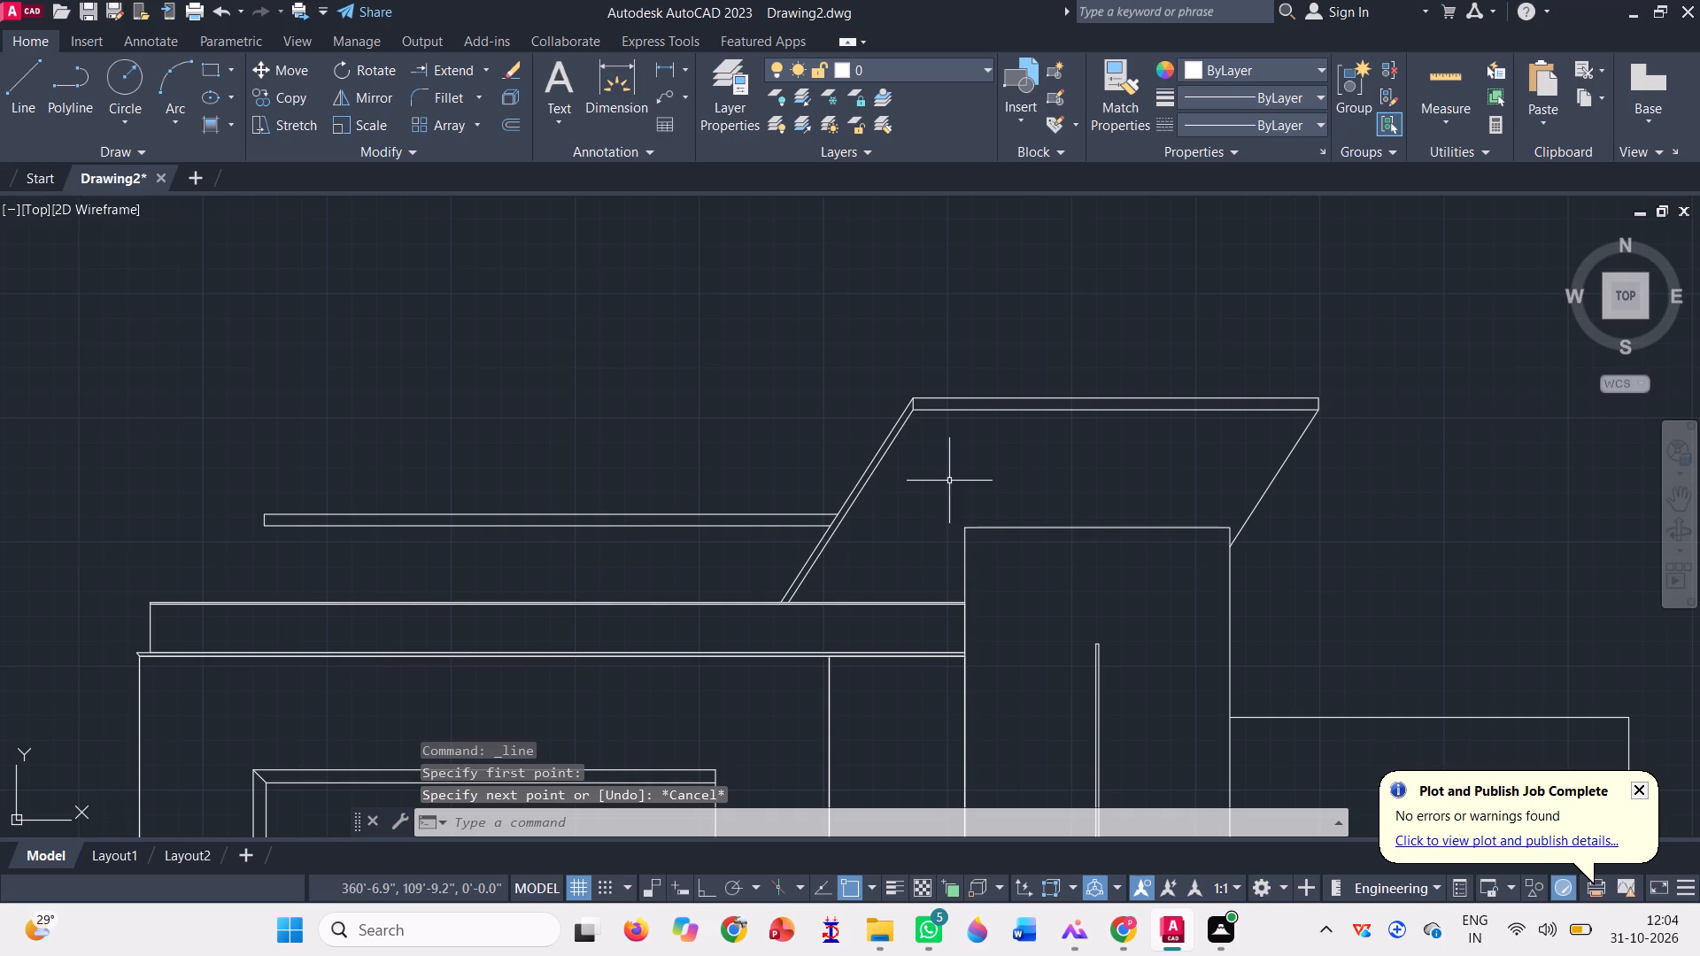
Copy the inner left slanted support line from the roof slab's lower left corner to the thin slab's lower left corner.
{"action": "scroll", "coordinate": [954, 455], "scroll_direction": "up", "scroll_amount": 2}
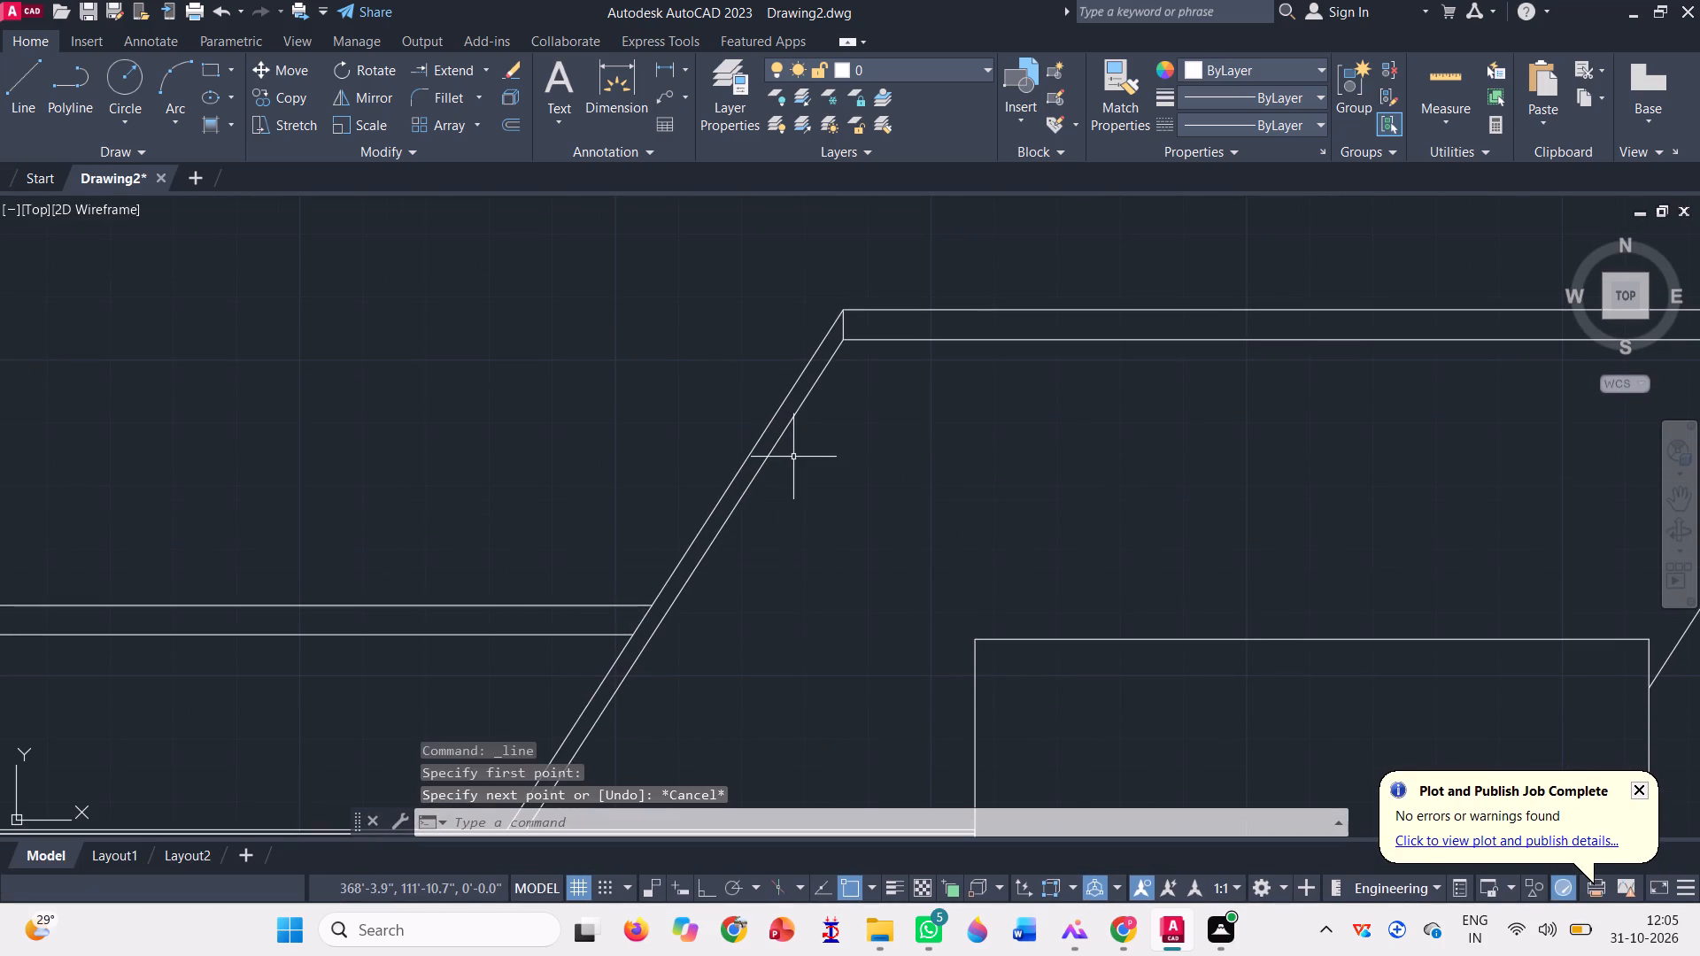
{"action": "left_click", "coordinate": [780, 446]}
{"action": "left_click", "coordinate": [773, 443]}
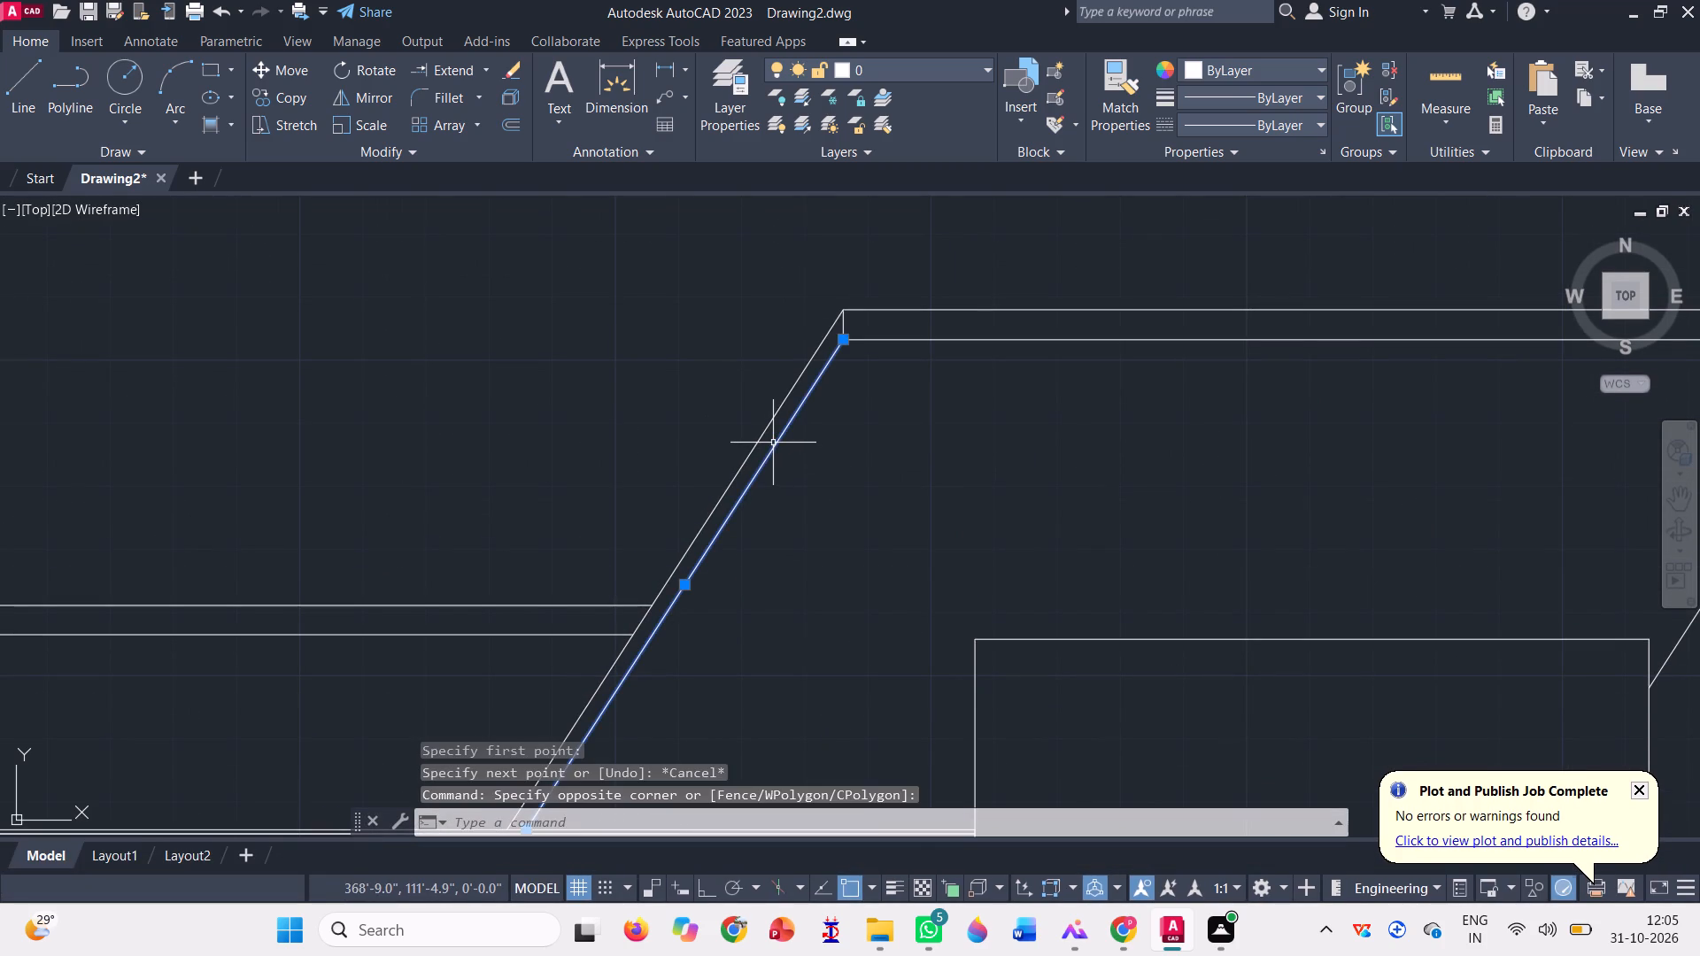
{"action": "type", "text": "co"}
{"action": "key", "text": "space"}
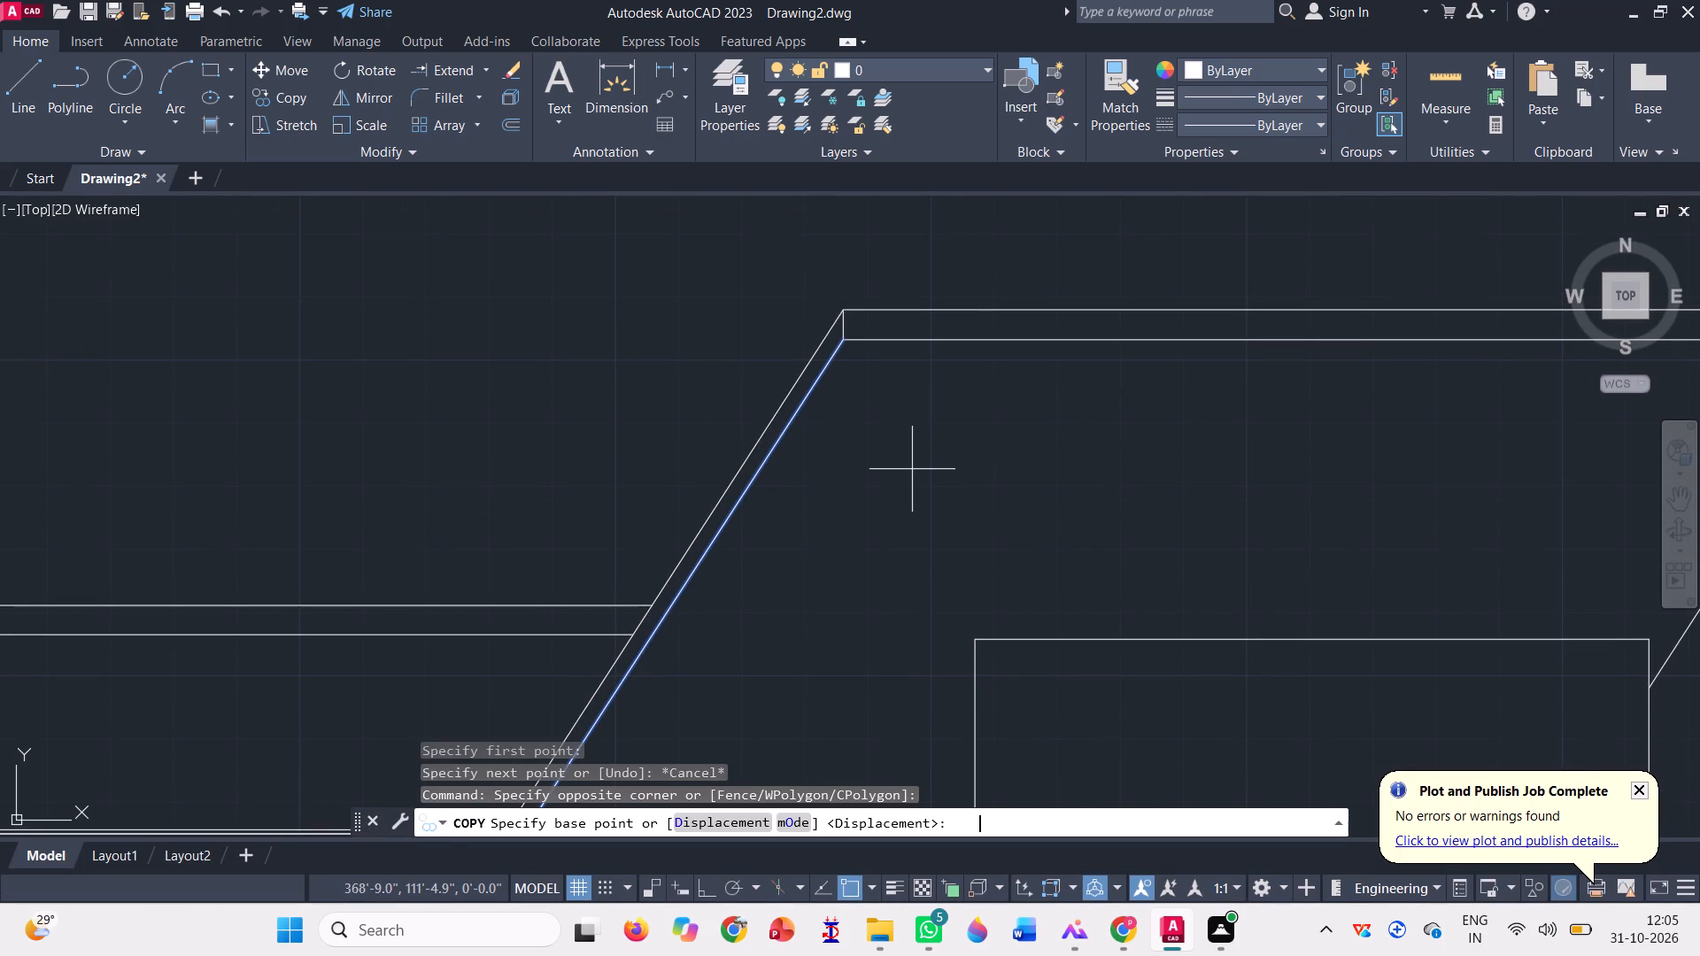
{"action": "left_click", "coordinate": [844, 346]}
{"action": "scroll", "coordinate": [1124, 422], "scroll_direction": "down", "scroll_amount": 2}
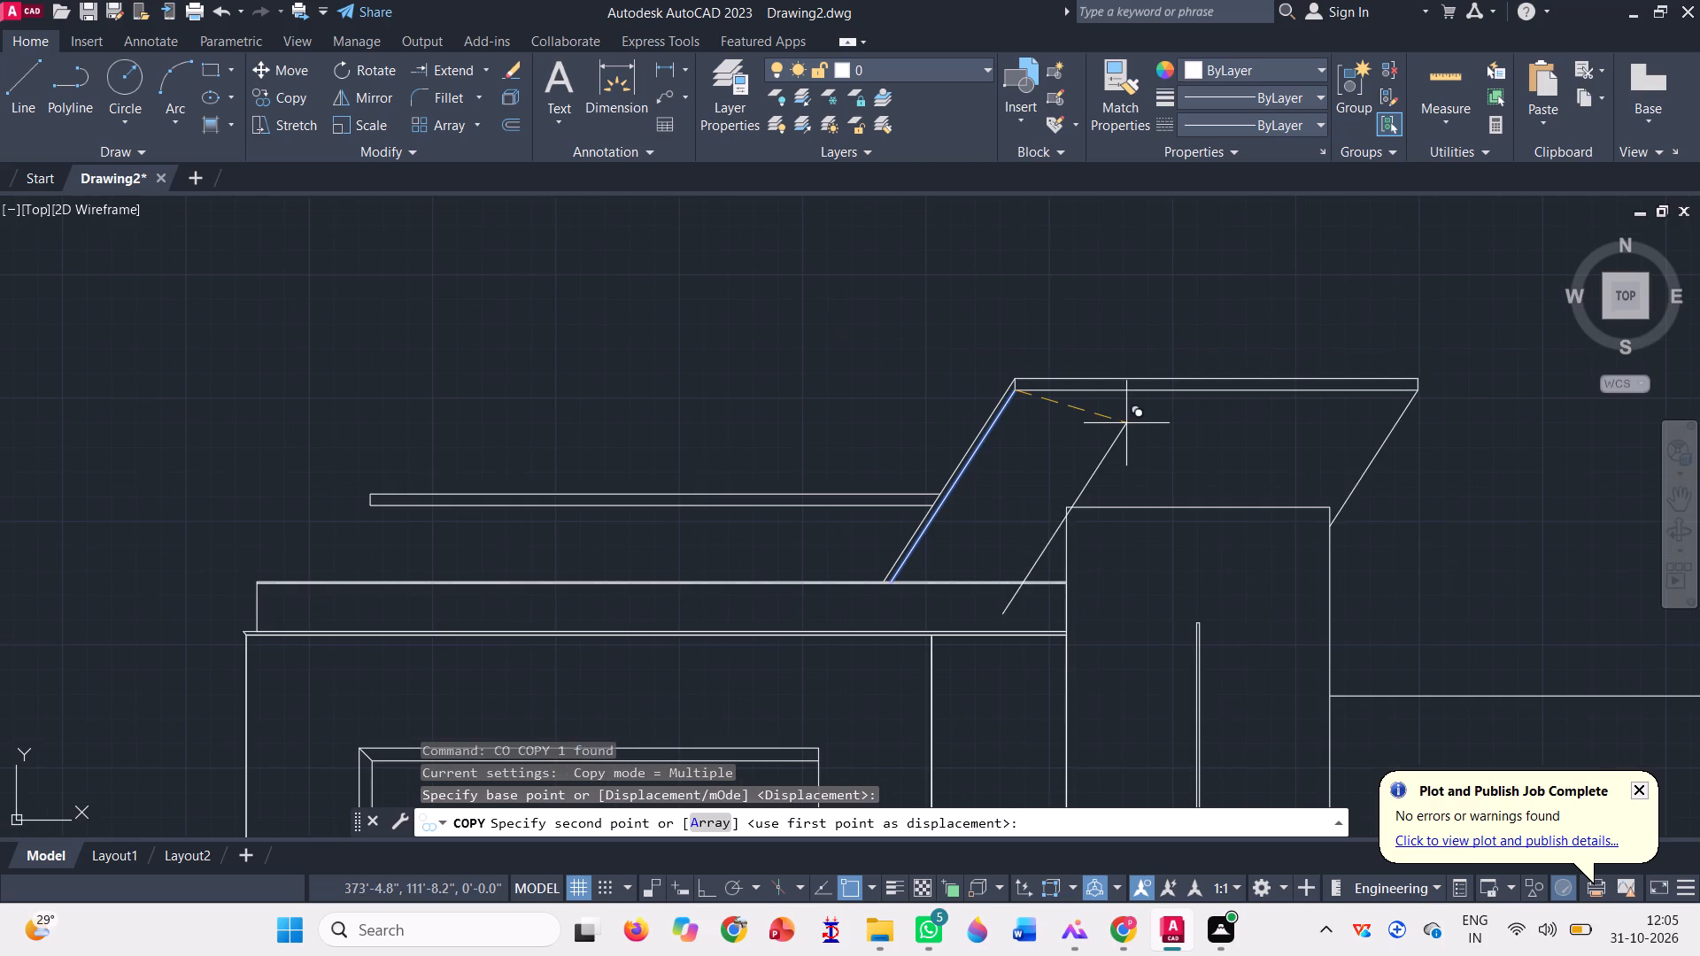
{"action": "scroll", "coordinate": [384, 517], "scroll_direction": "up", "scroll_amount": 2}
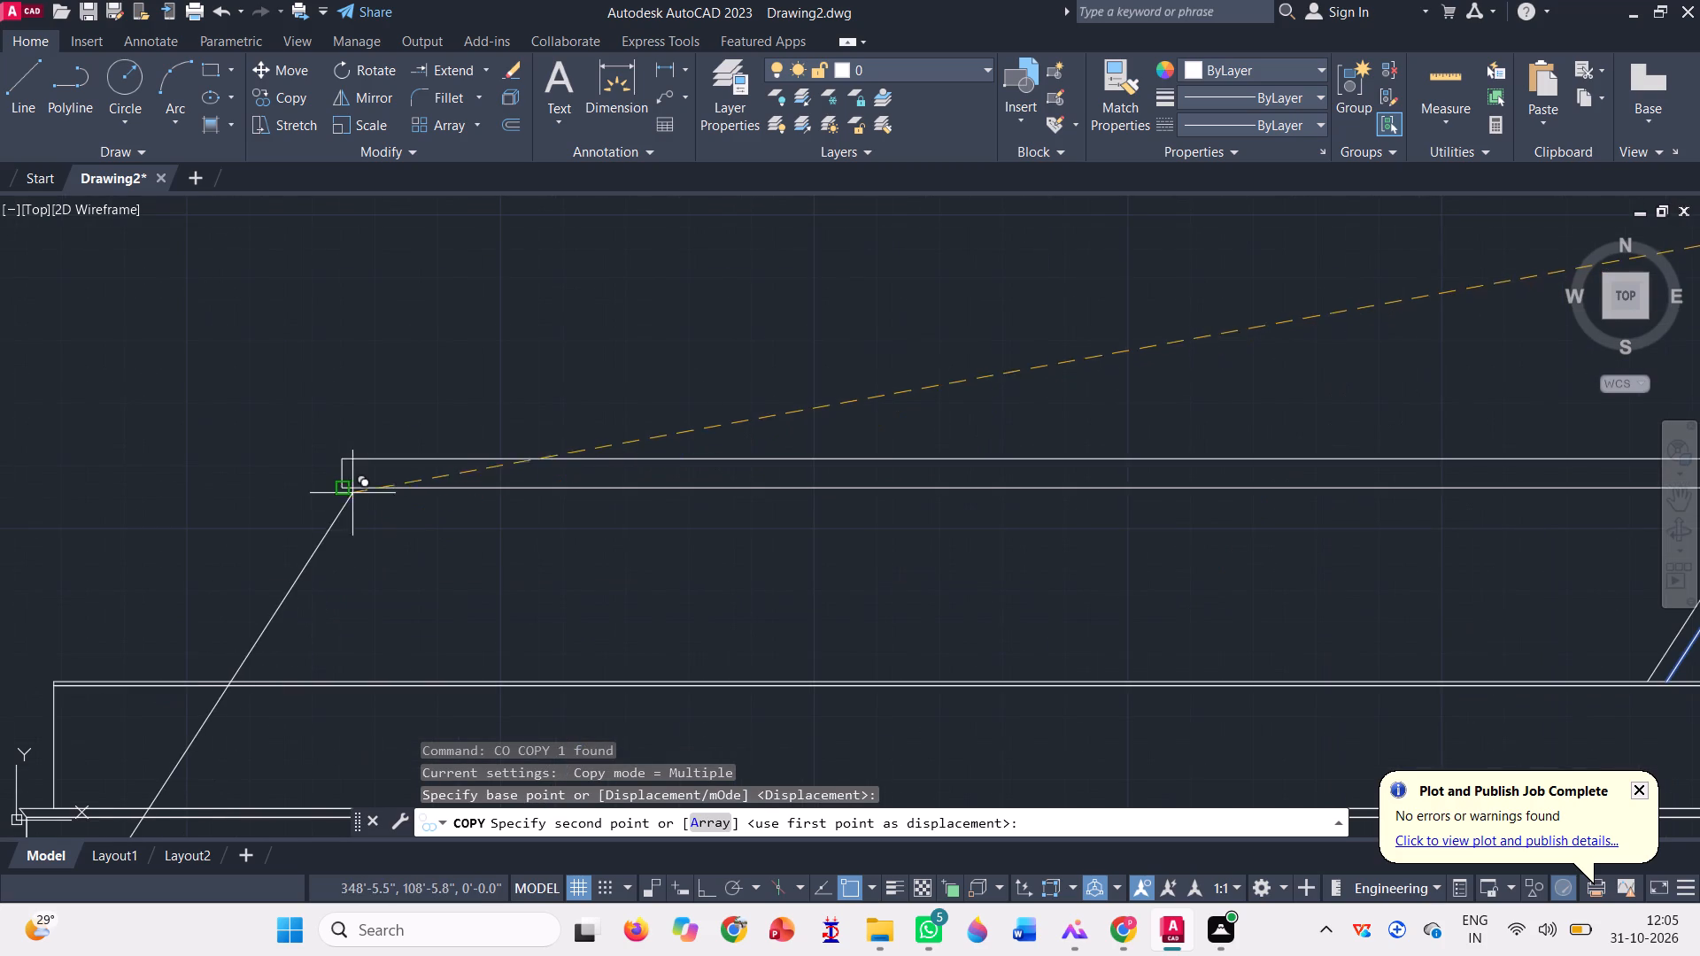
{"action": "left_click", "coordinate": [337, 482]}
{"action": "scroll", "coordinate": [429, 428], "scroll_direction": "down", "scroll_amount": 1}
{"action": "key", "text": "space"}
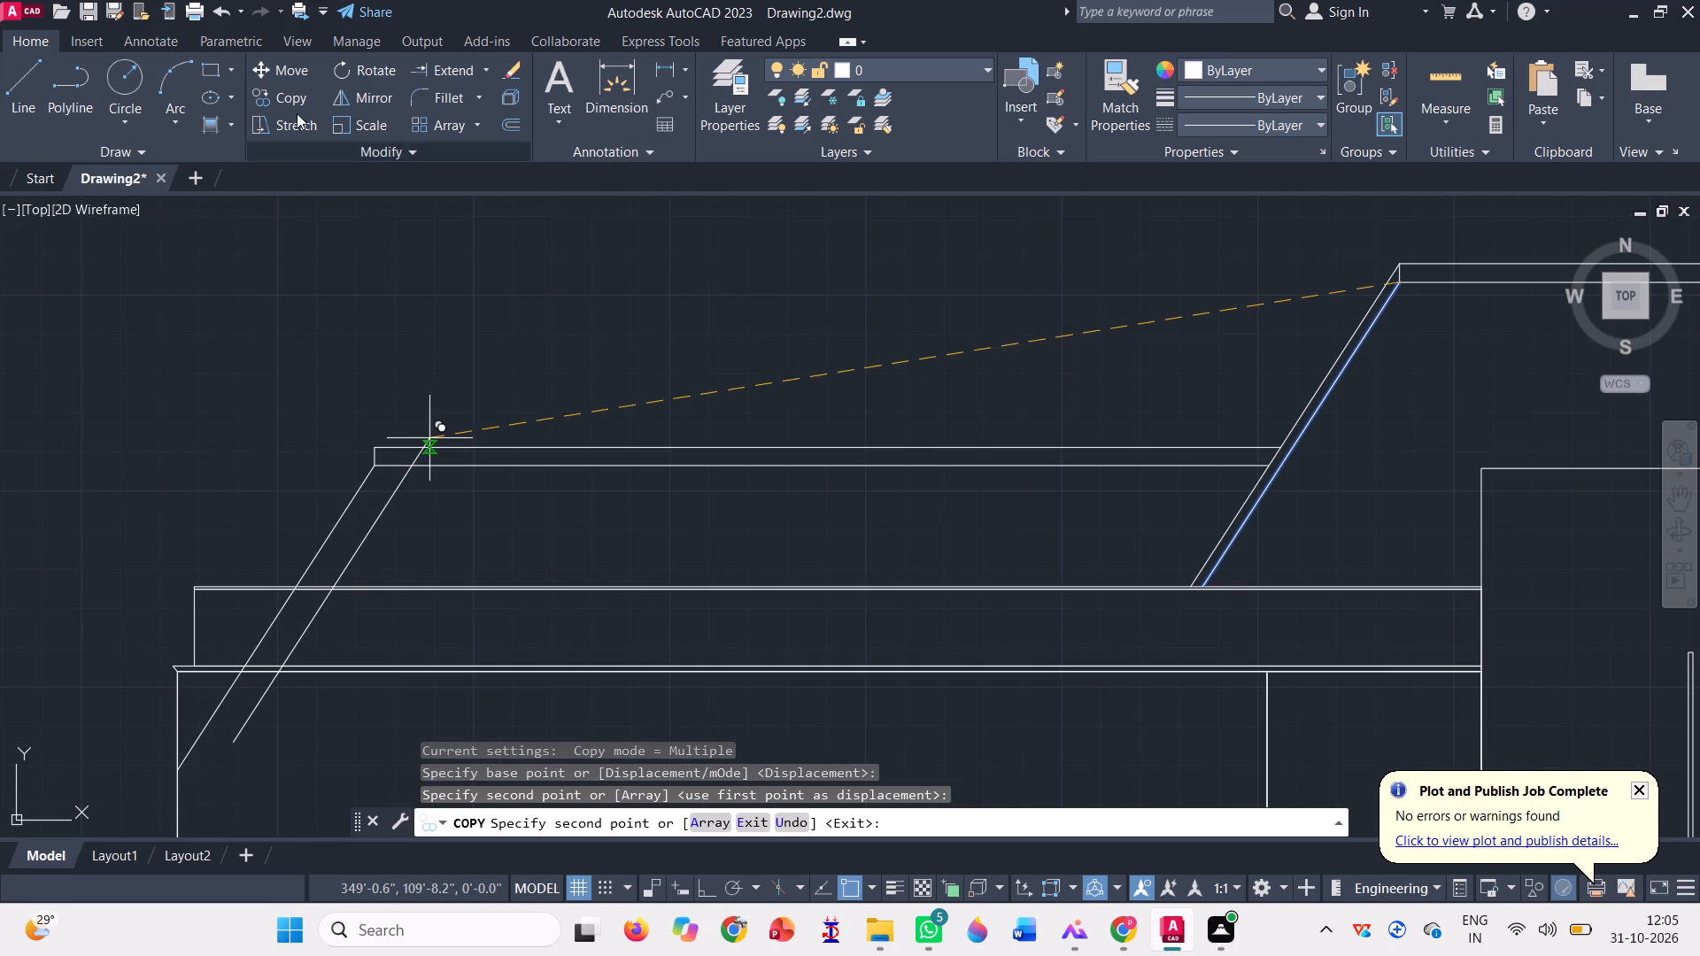
Mirror the copied slanted line about a vertical axis through the thin slab's lower left corner, with Ortho on, and erase the original.
{"action": "left_click", "coordinate": [370, 98]}
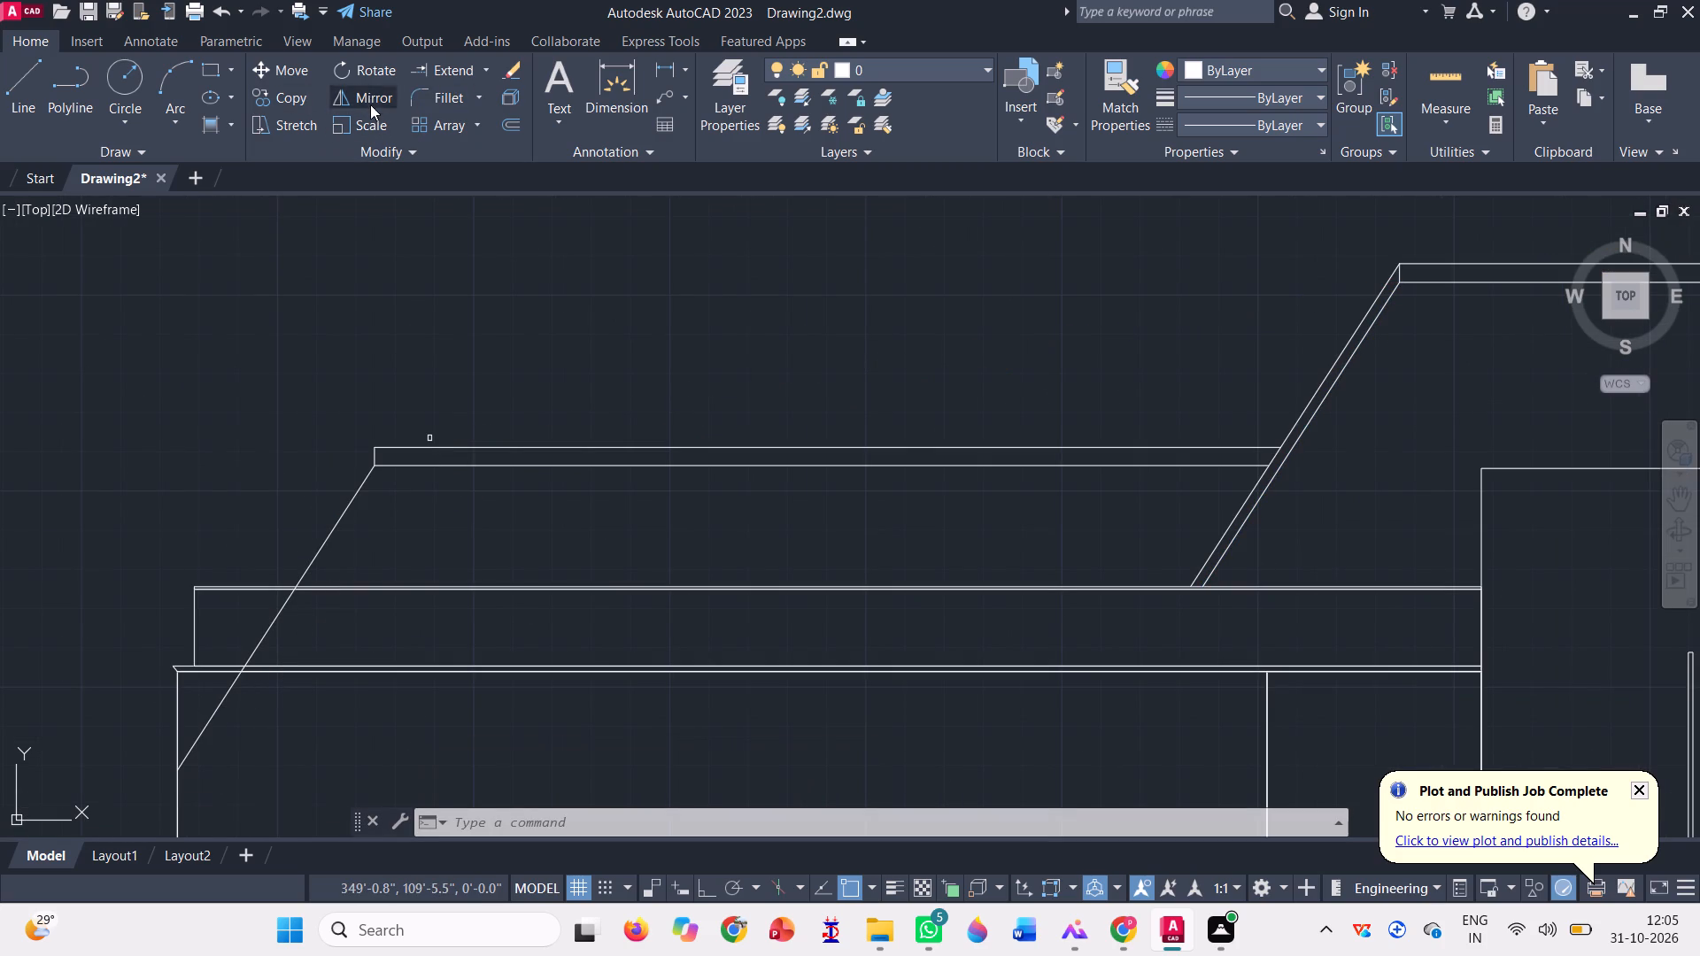
{"action": "left_click", "coordinate": [341, 521]}
{"action": "key", "text": "space"}
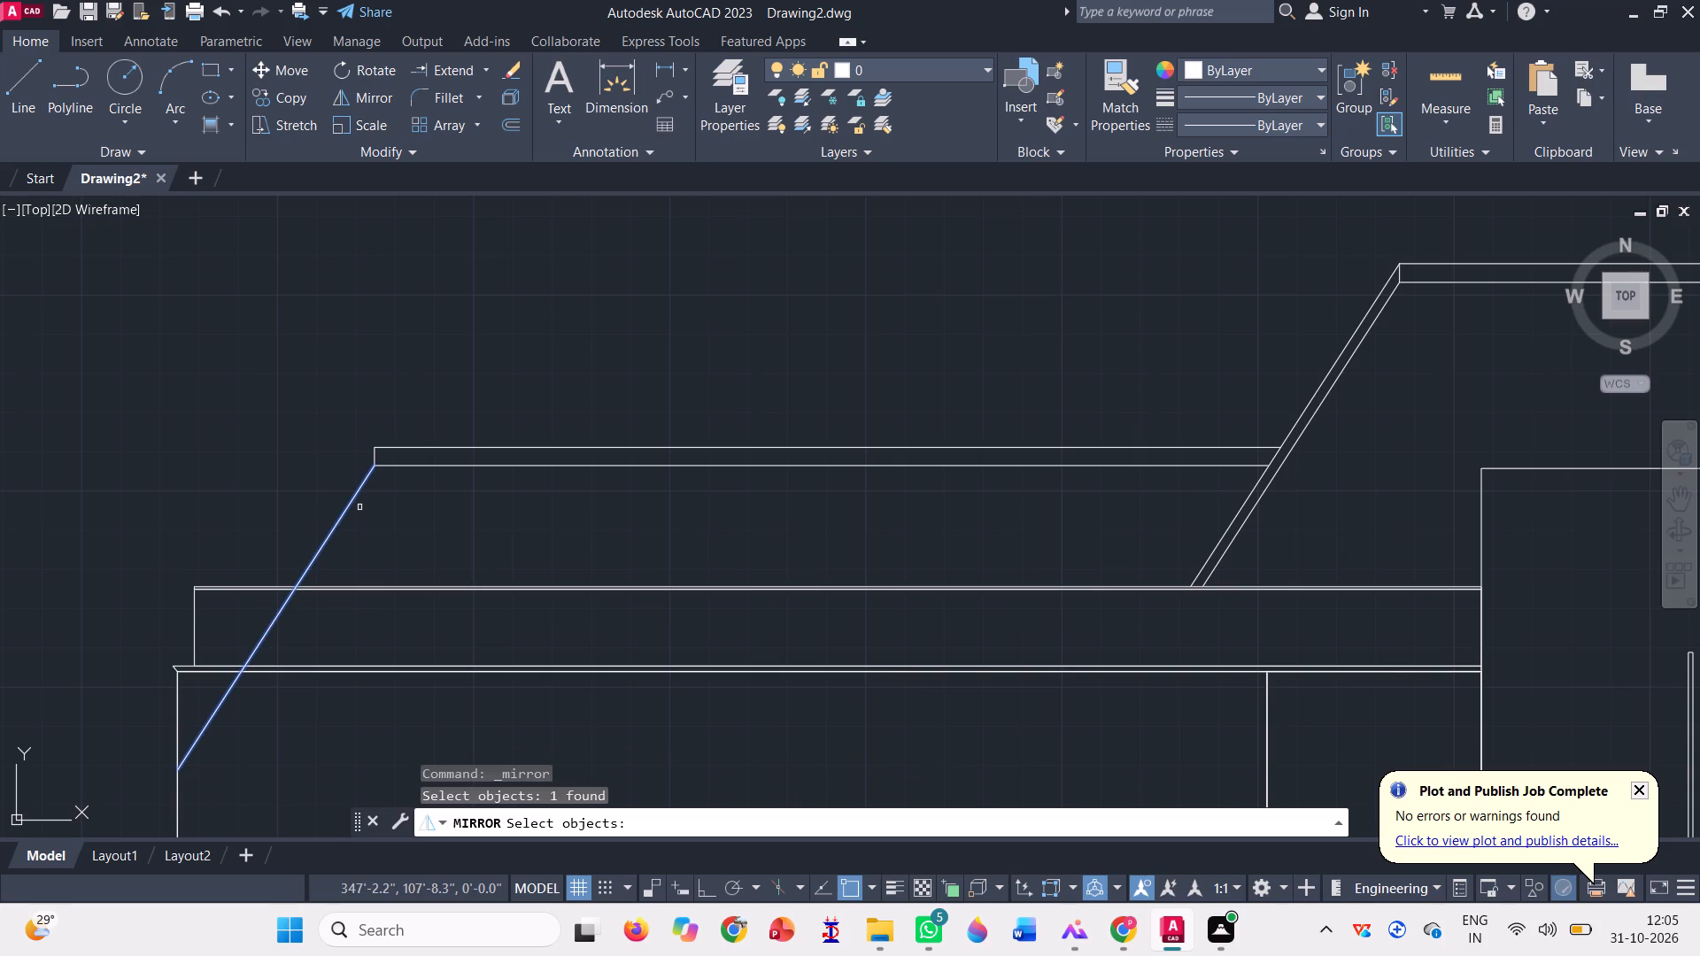
{"action": "left_click", "coordinate": [378, 466]}
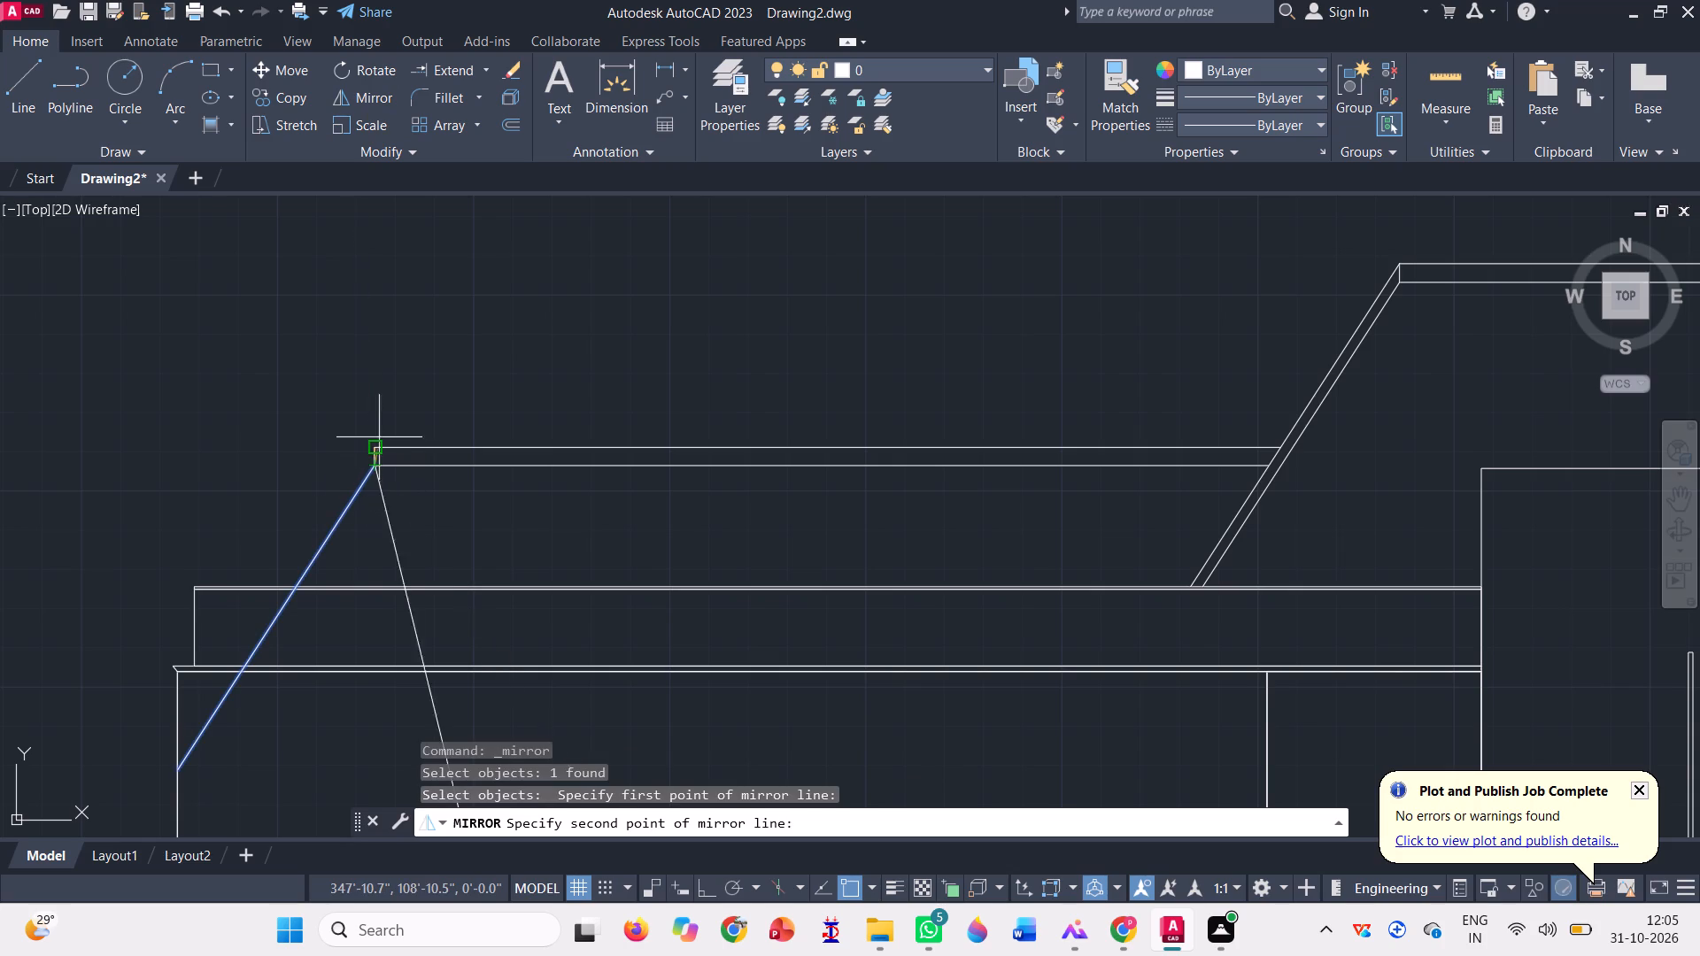
{"action": "key", "text": "F8"}
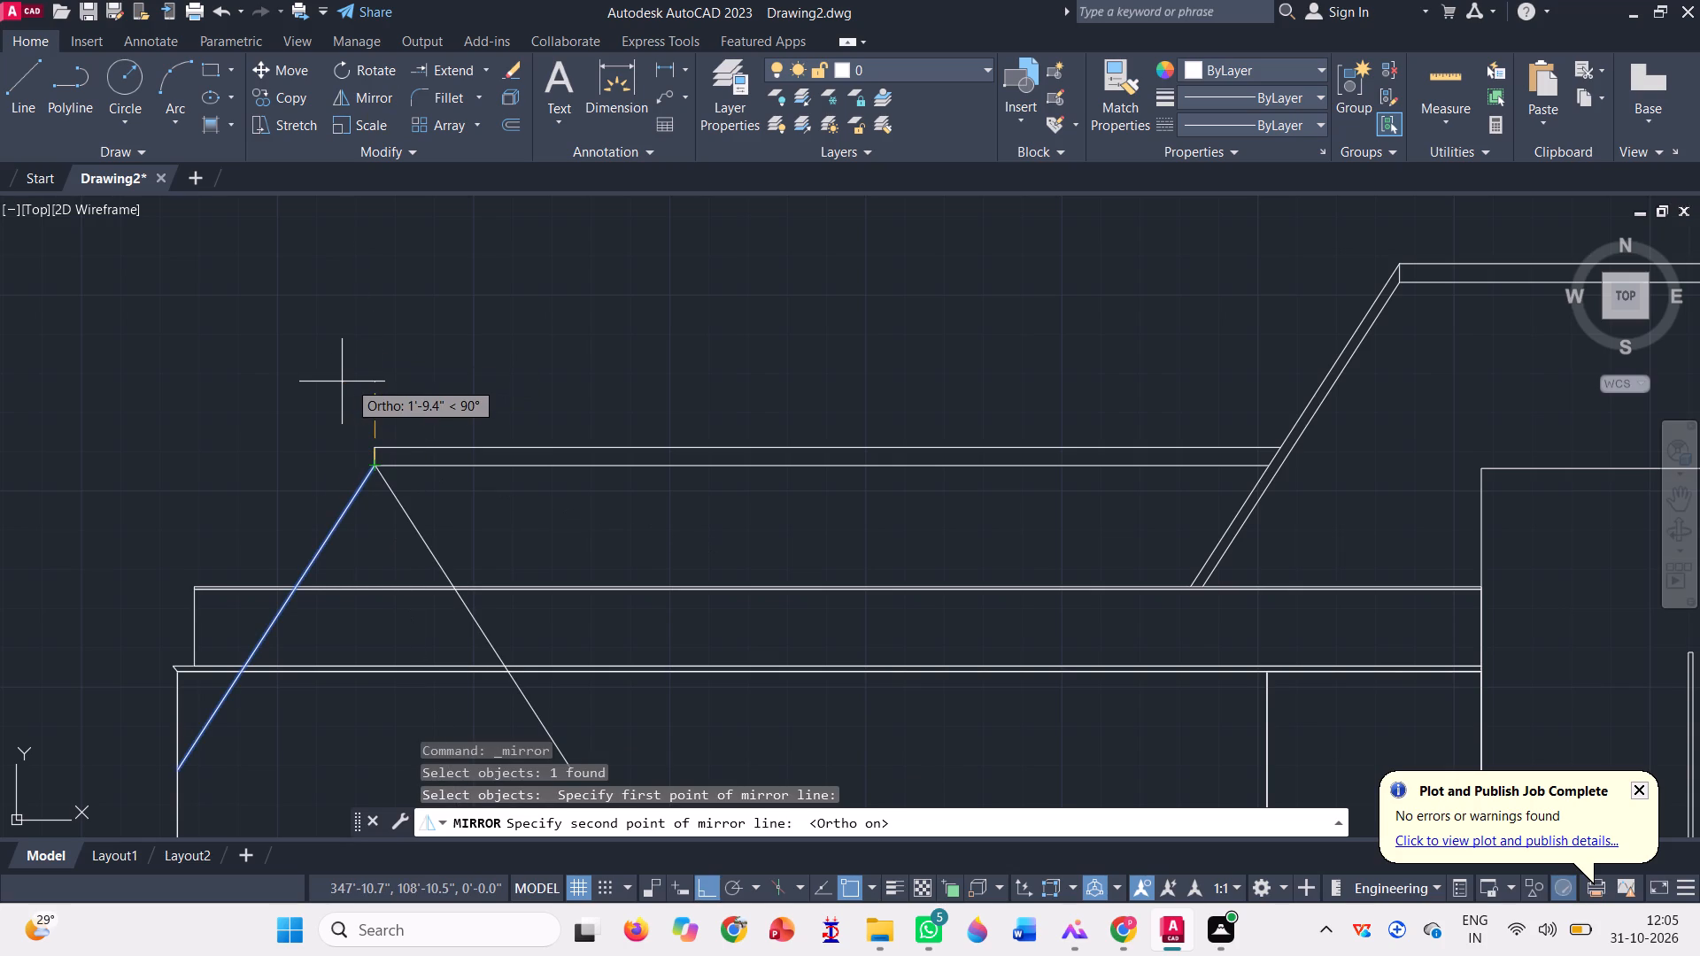
{"action": "left_click", "coordinate": [352, 375]}
{"action": "key", "text": "space"}
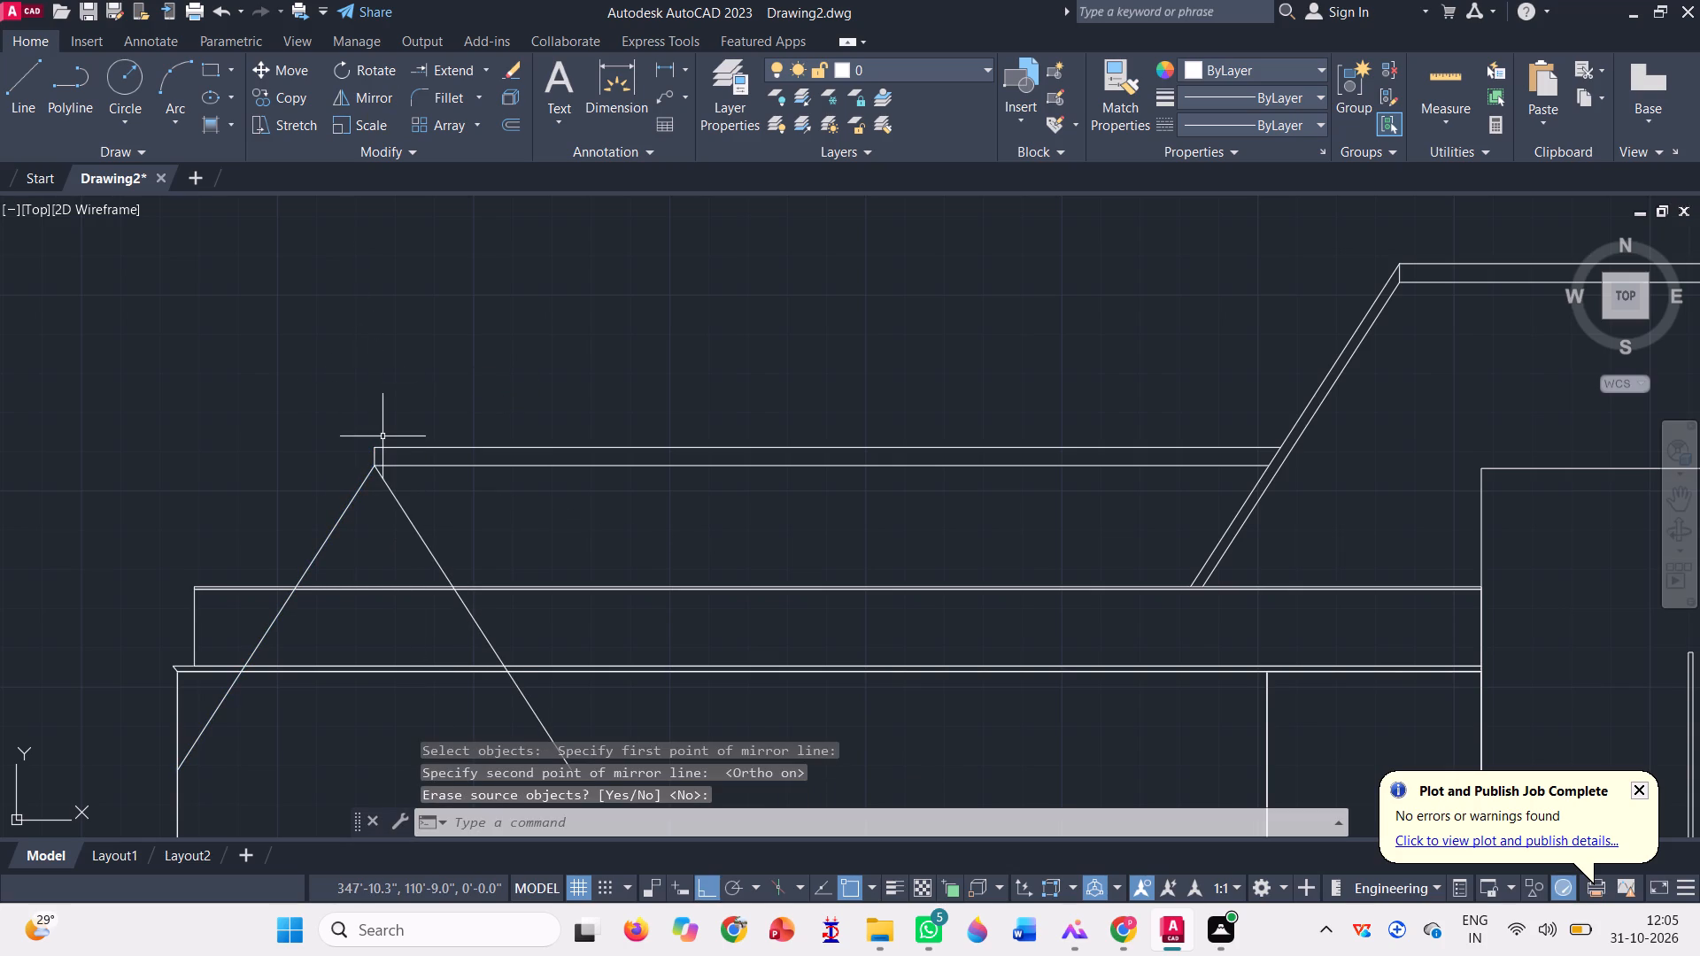
{"action": "left_click", "coordinate": [350, 504]}
{"action": "key", "text": "Delete"}
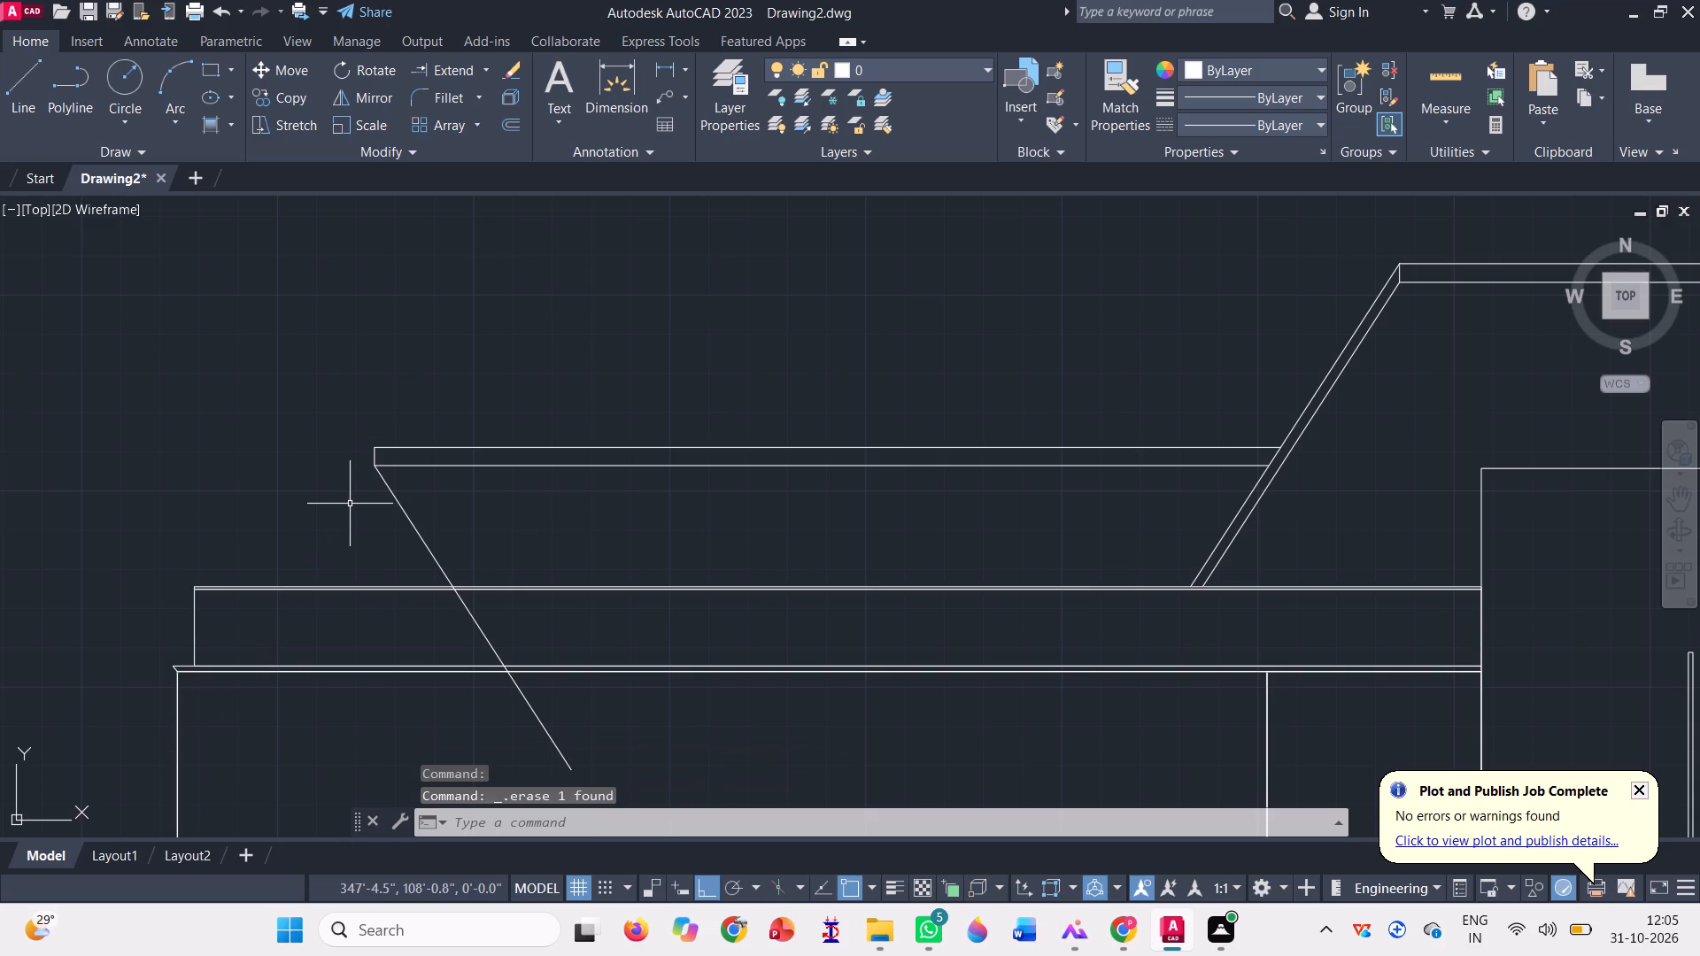
Trim the mirrored slanted line back to the top of the parapet coping.
{"action": "scroll", "coordinate": [347, 491], "scroll_direction": "down", "scroll_amount": 1}
{"action": "left_click", "coordinate": [490, 75]}
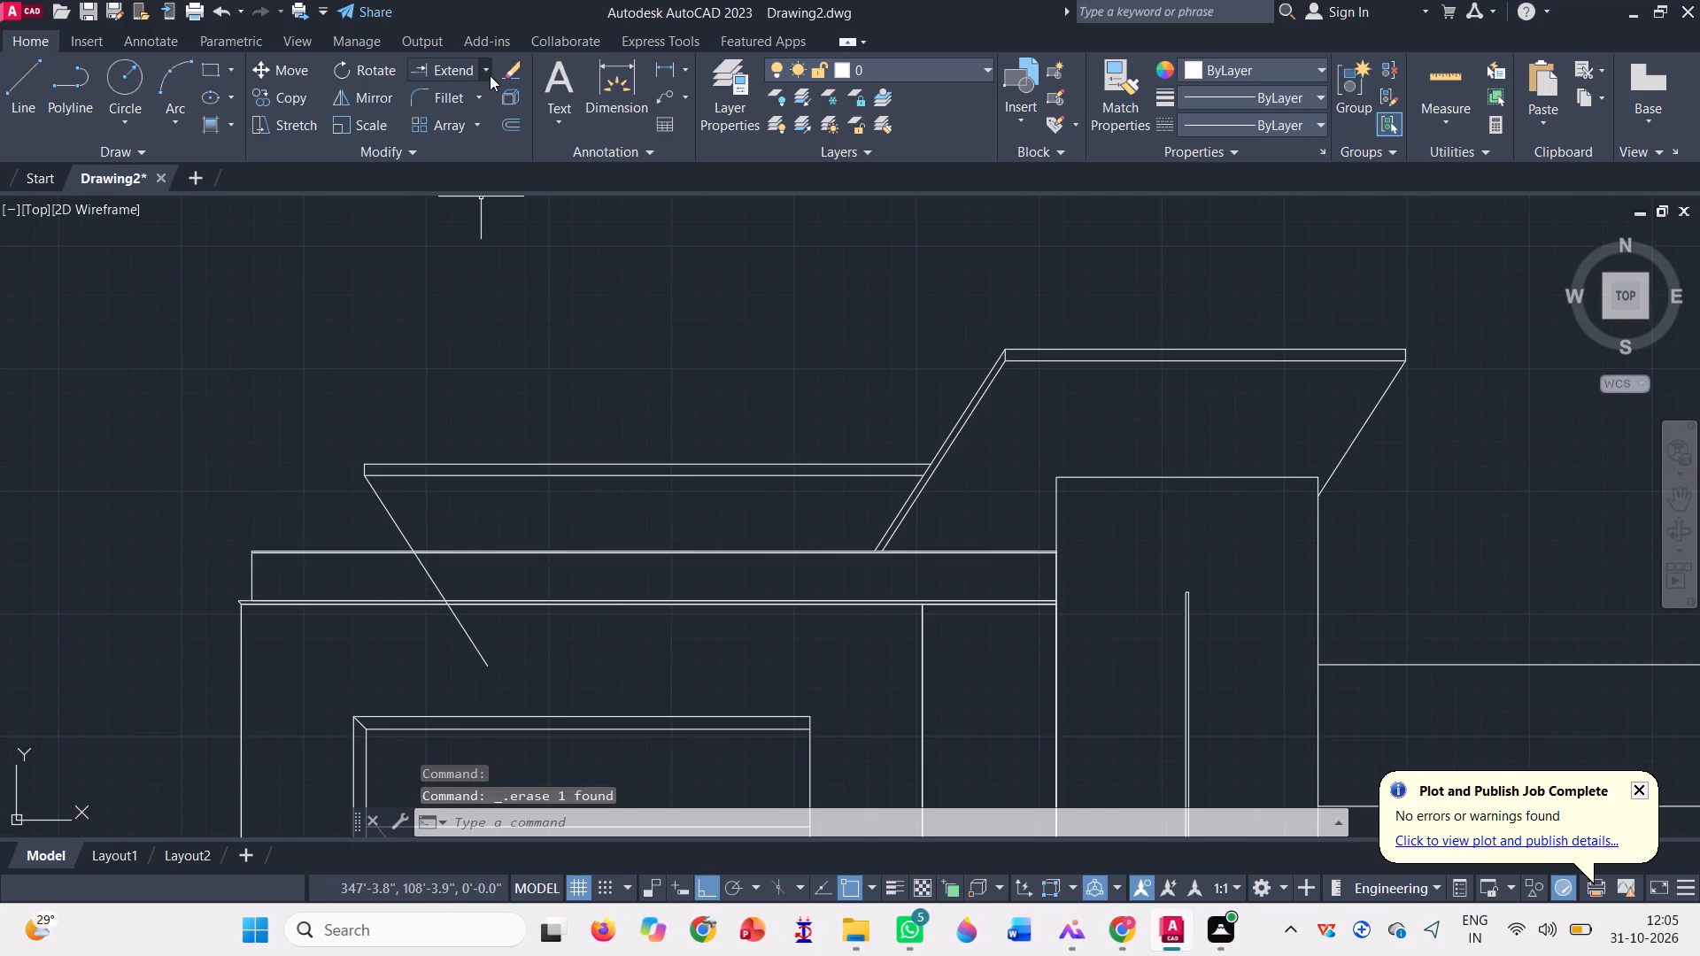
{"action": "left_click", "coordinate": [472, 108]}
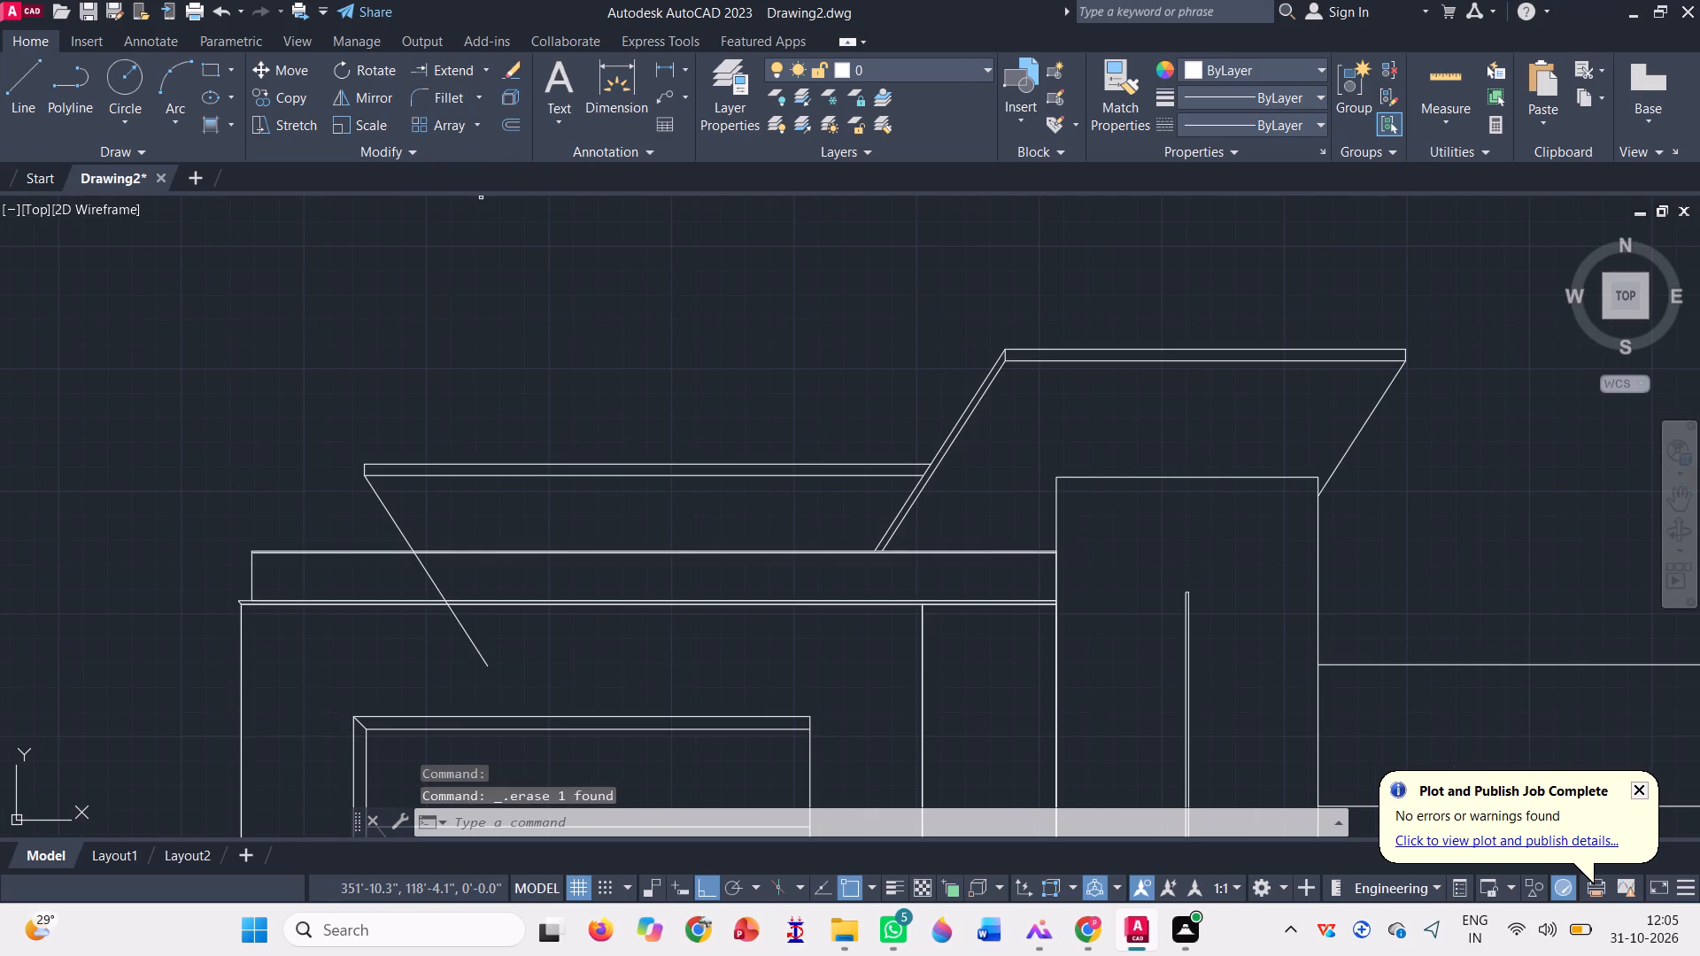
{"action": "scroll", "coordinate": [460, 647], "scroll_direction": "up", "scroll_amount": 2}
{"action": "left_click", "coordinate": [460, 647]}
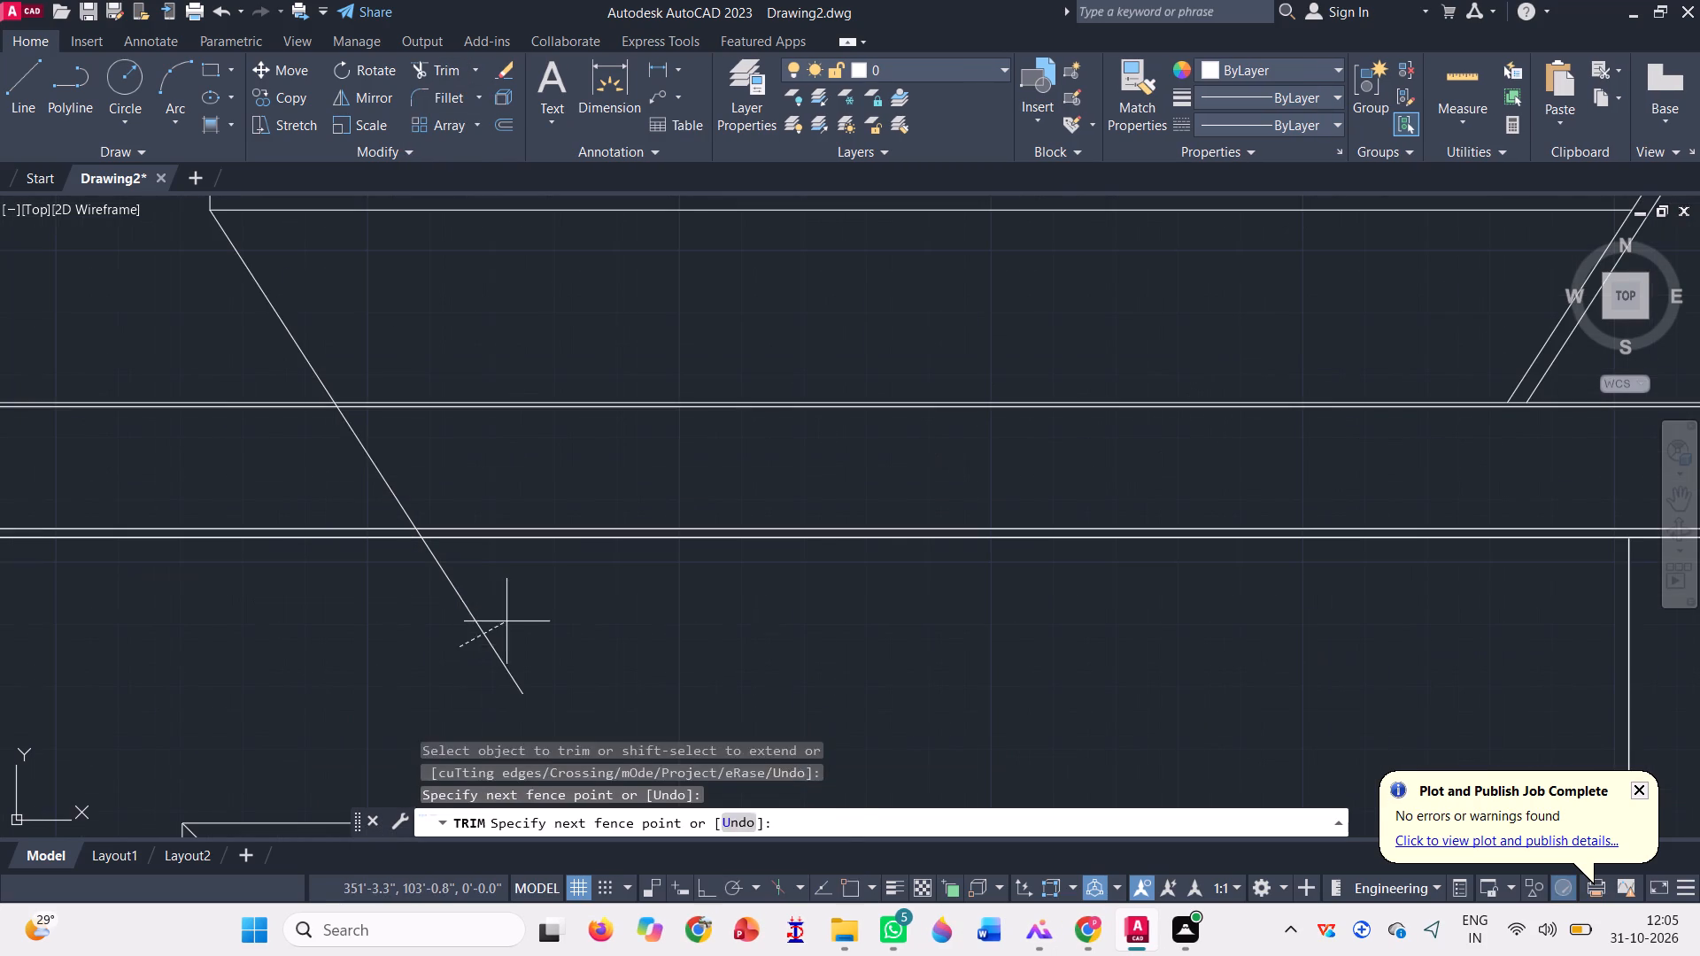
{"action": "left_click", "coordinate": [508, 621]}
{"action": "scroll", "coordinate": [427, 520], "scroll_direction": "up", "scroll_amount": 3}
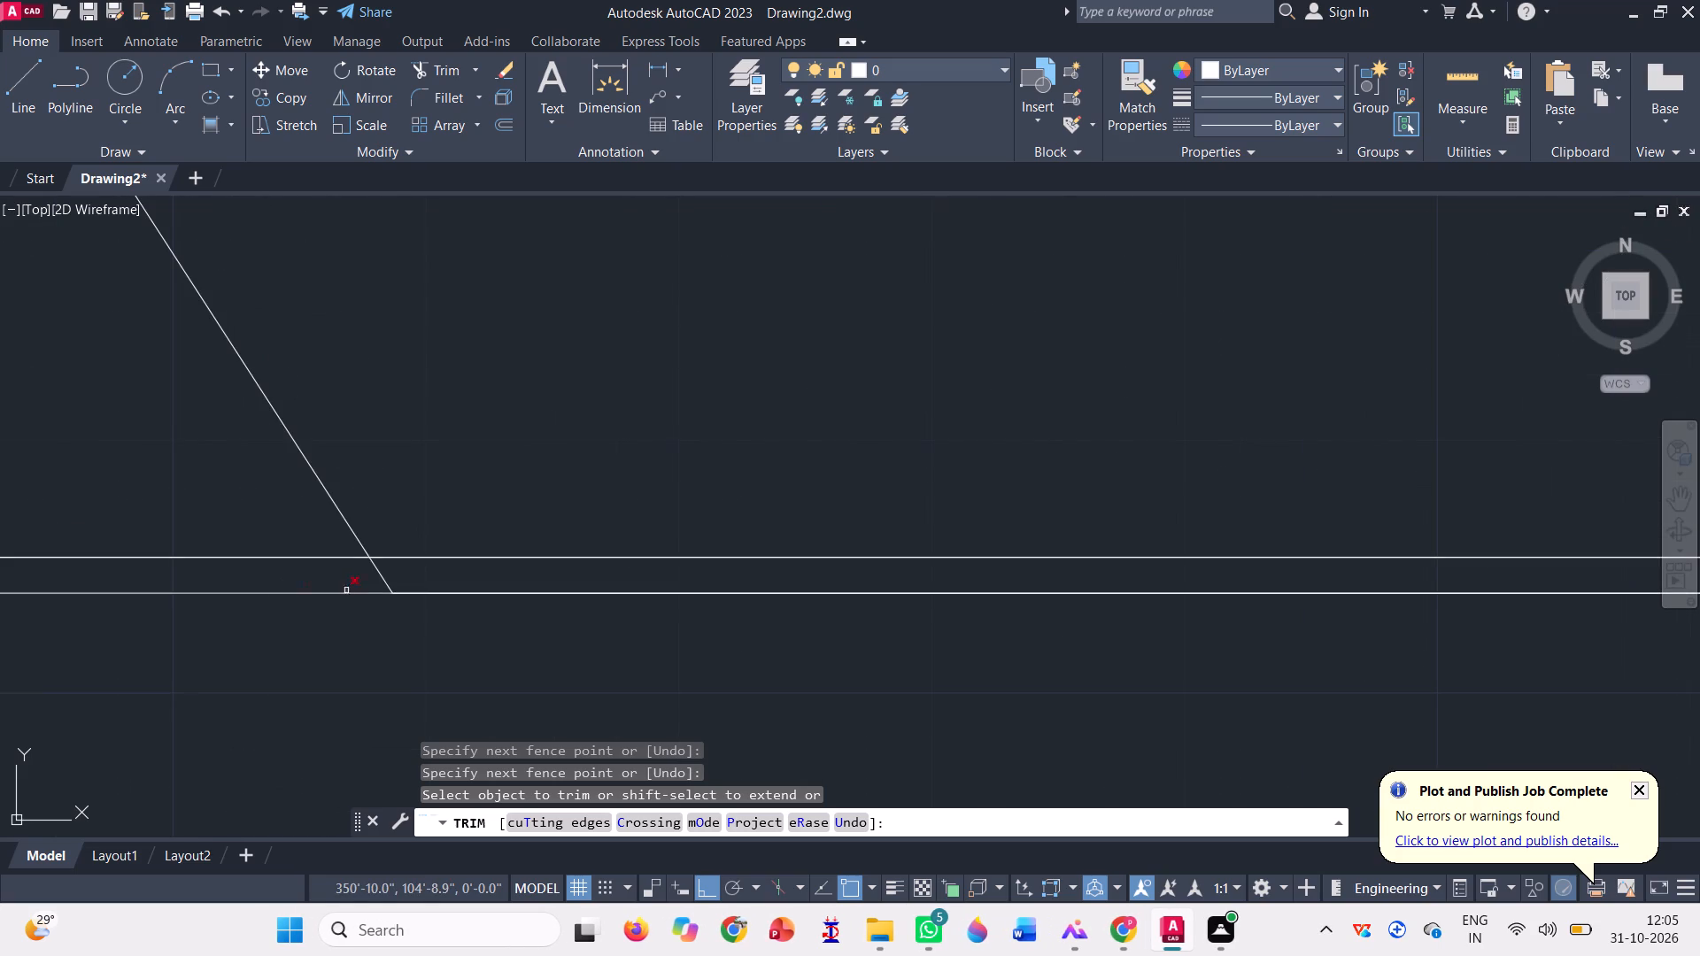
{"action": "left_click", "coordinate": [380, 579]}
{"action": "scroll", "coordinate": [386, 588], "scroll_direction": "down", "scroll_amount": 5}
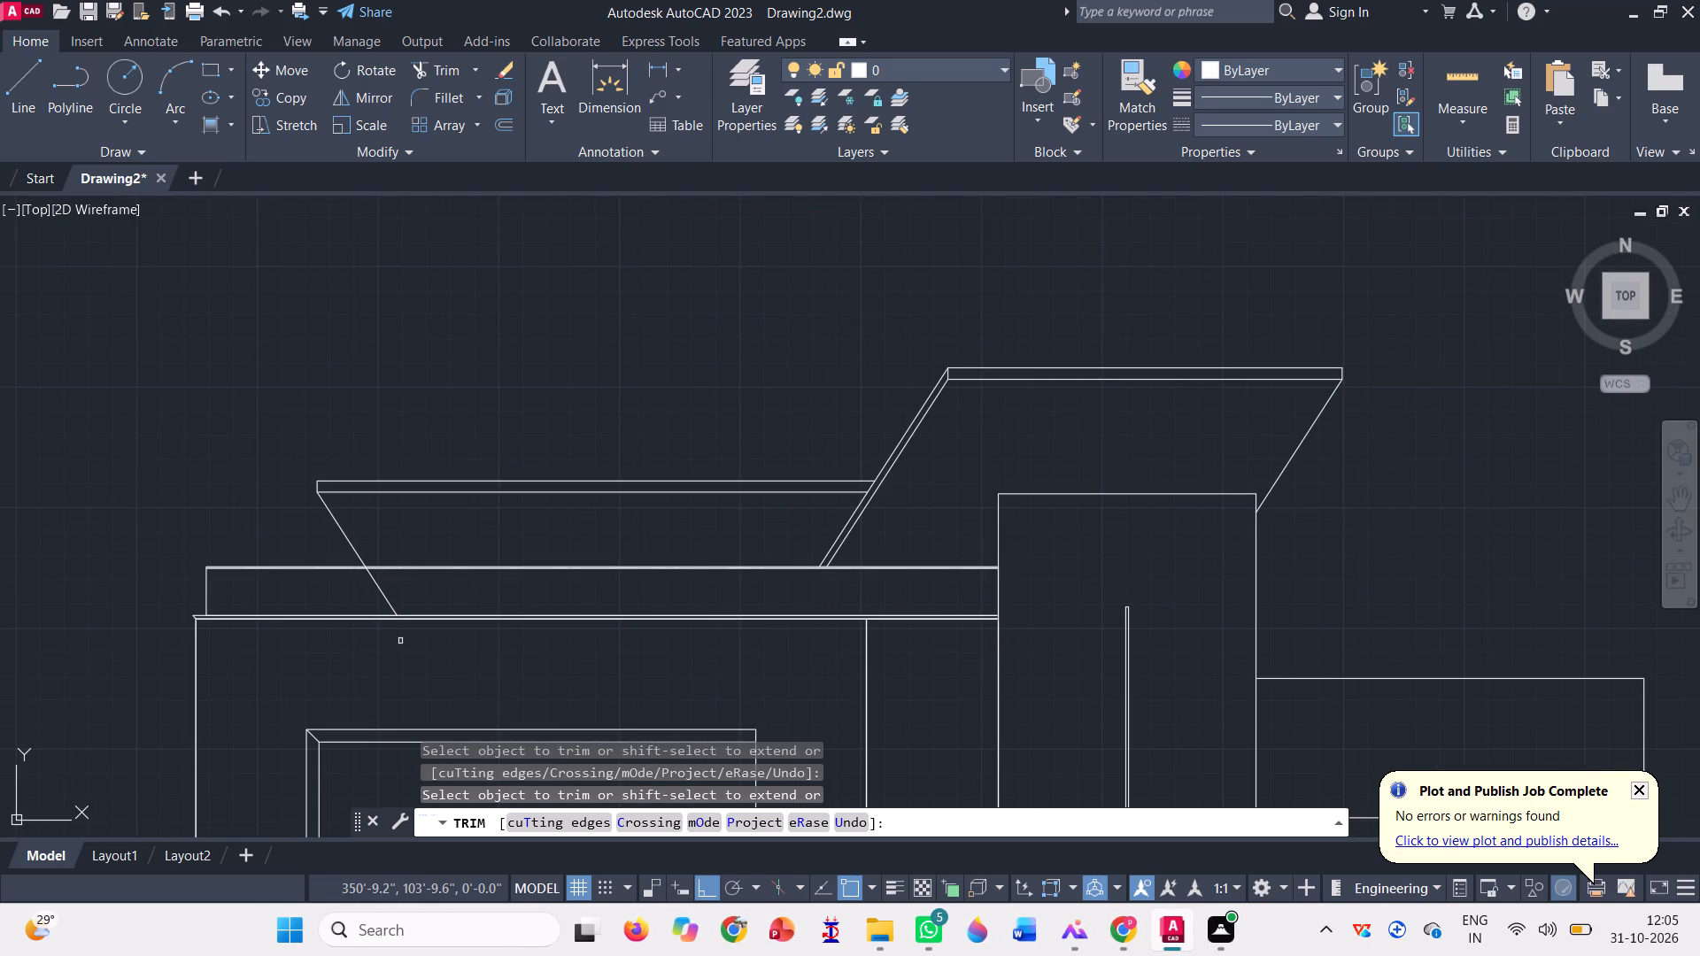
{"action": "scroll", "coordinate": [369, 581], "scroll_direction": "up", "scroll_amount": 2}
{"action": "left_click", "coordinate": [375, 591]}
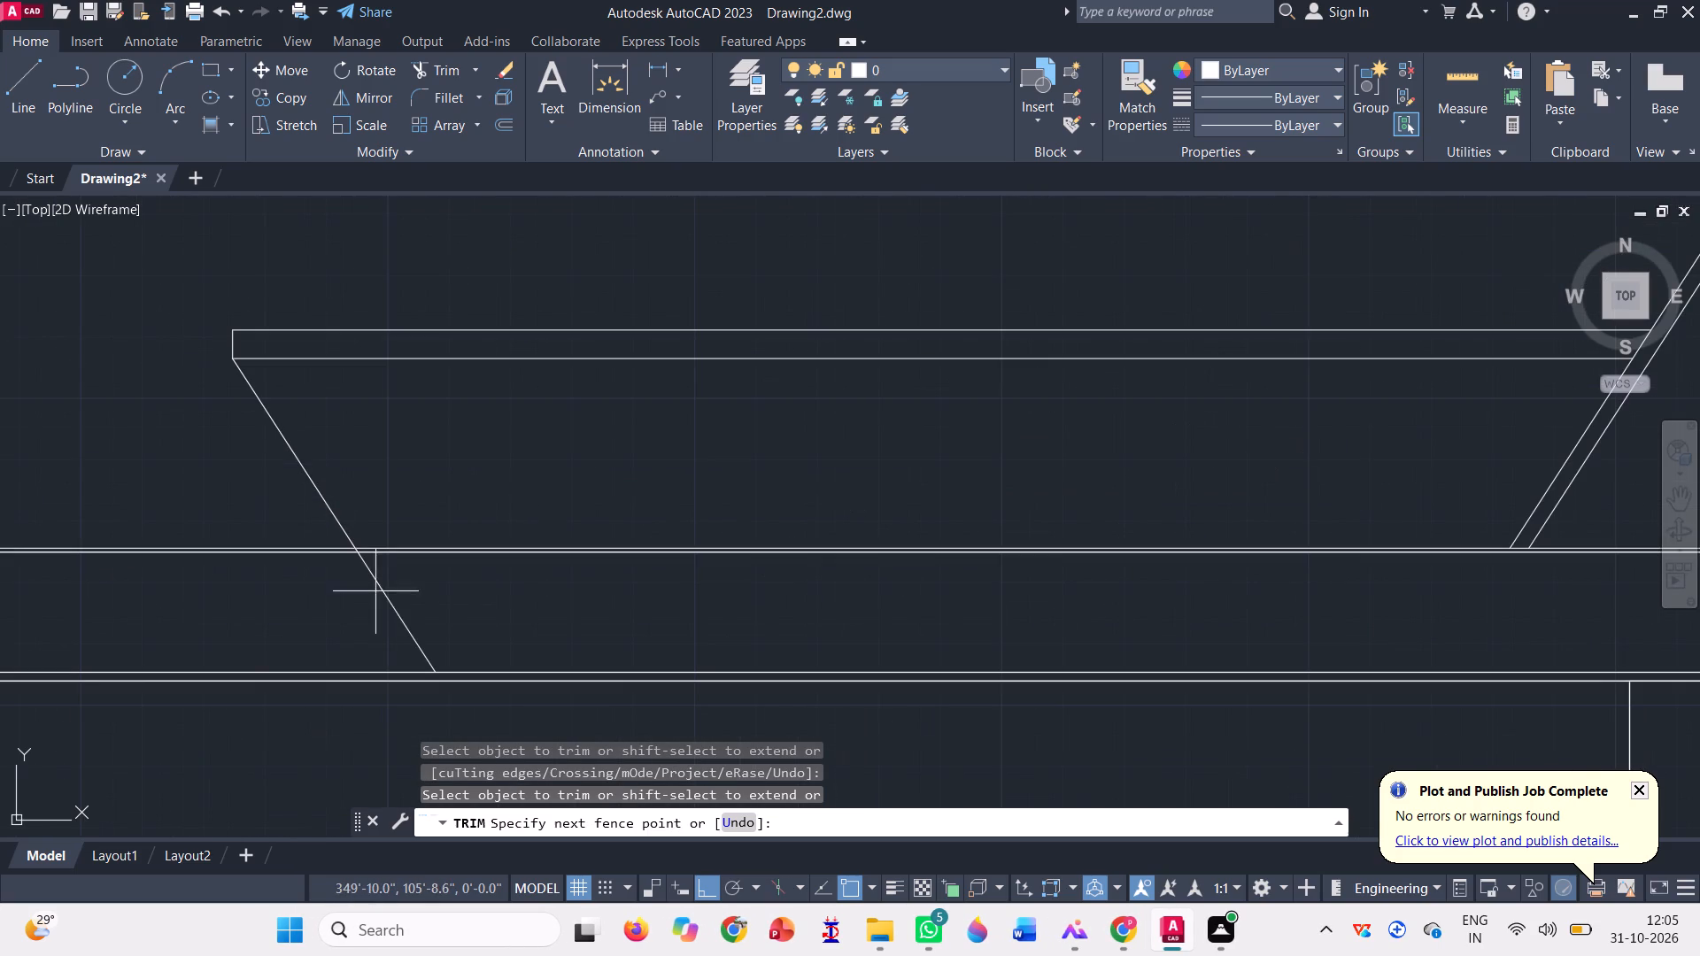
{"action": "left_click", "coordinate": [448, 574]}
{"action": "scroll", "coordinate": [318, 531], "scroll_direction": "up", "scroll_amount": 4}
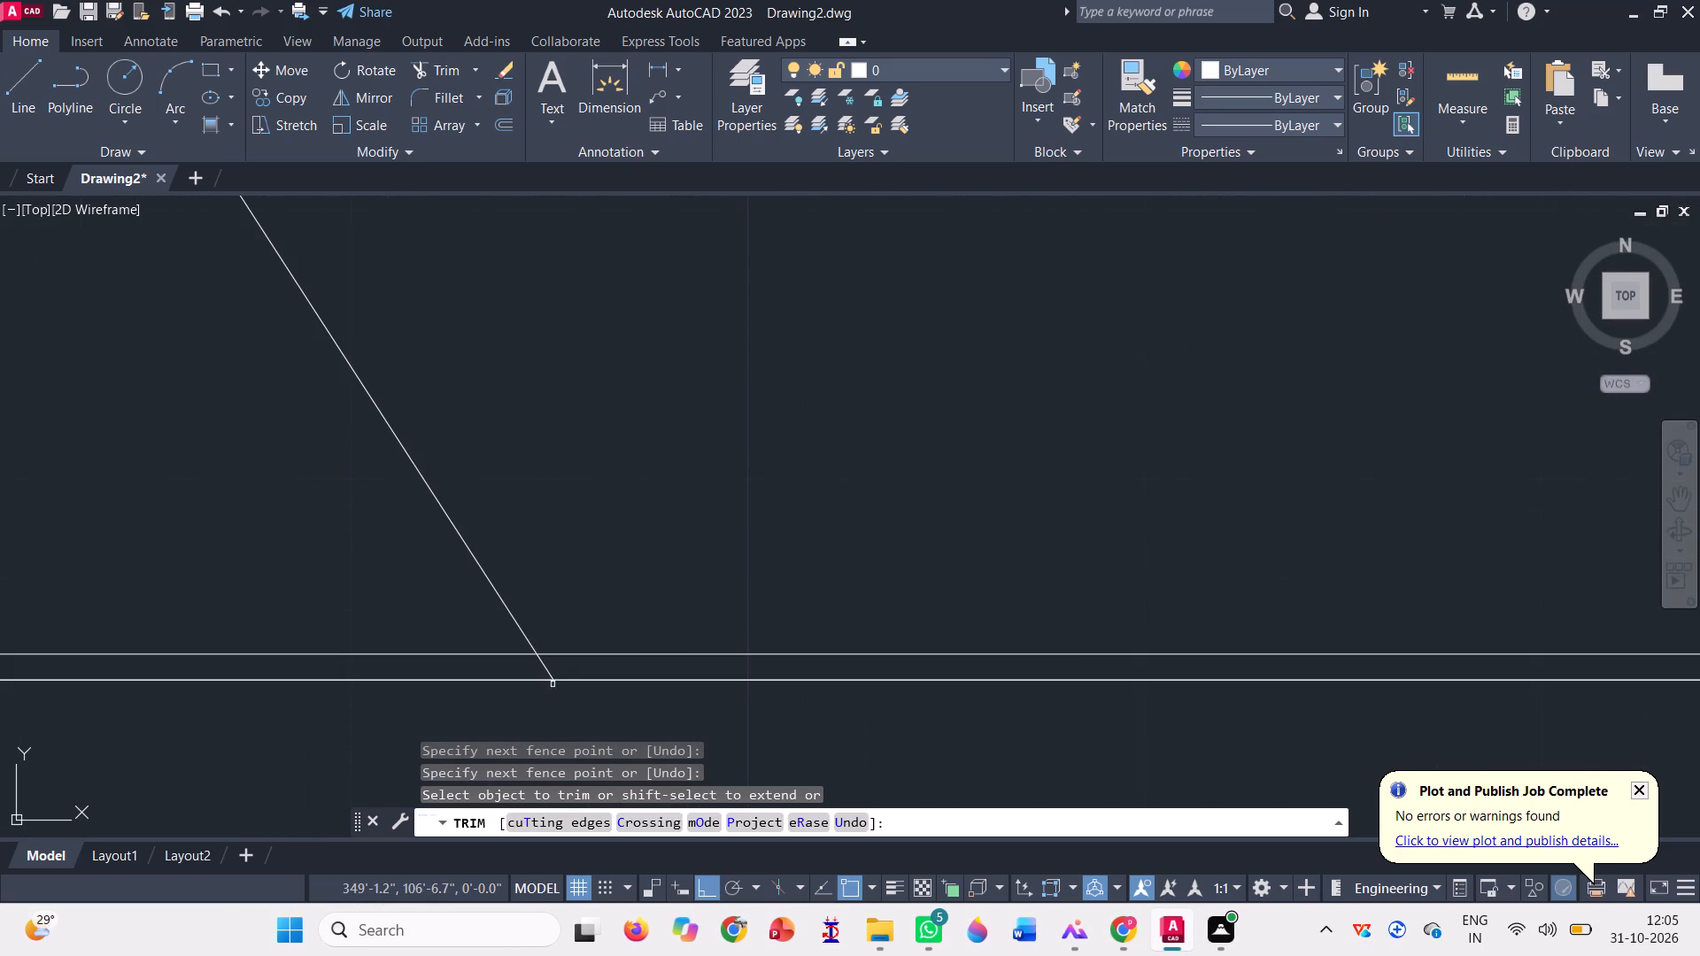
{"action": "left_click", "coordinate": [547, 675]}
{"action": "scroll", "coordinate": [518, 634], "scroll_direction": "down", "scroll_amount": 5}
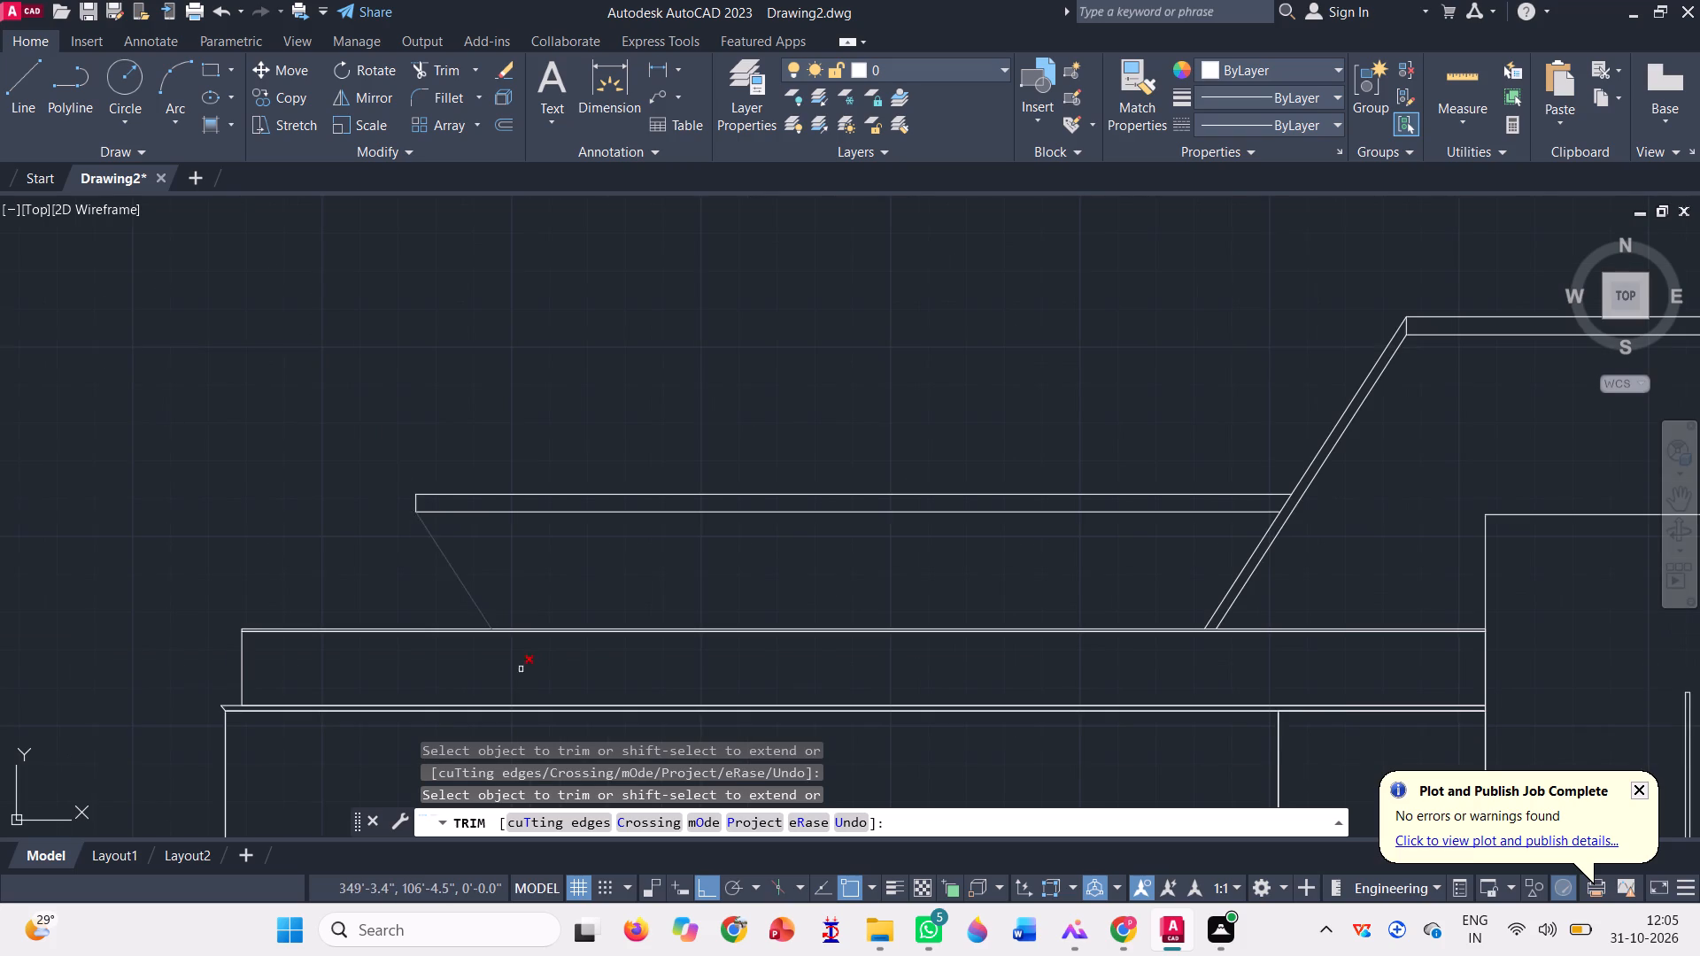
{"action": "key", "text": "Escape"}
{"action": "scroll", "coordinate": [353, 569], "scroll_direction": "down", "scroll_amount": 1}
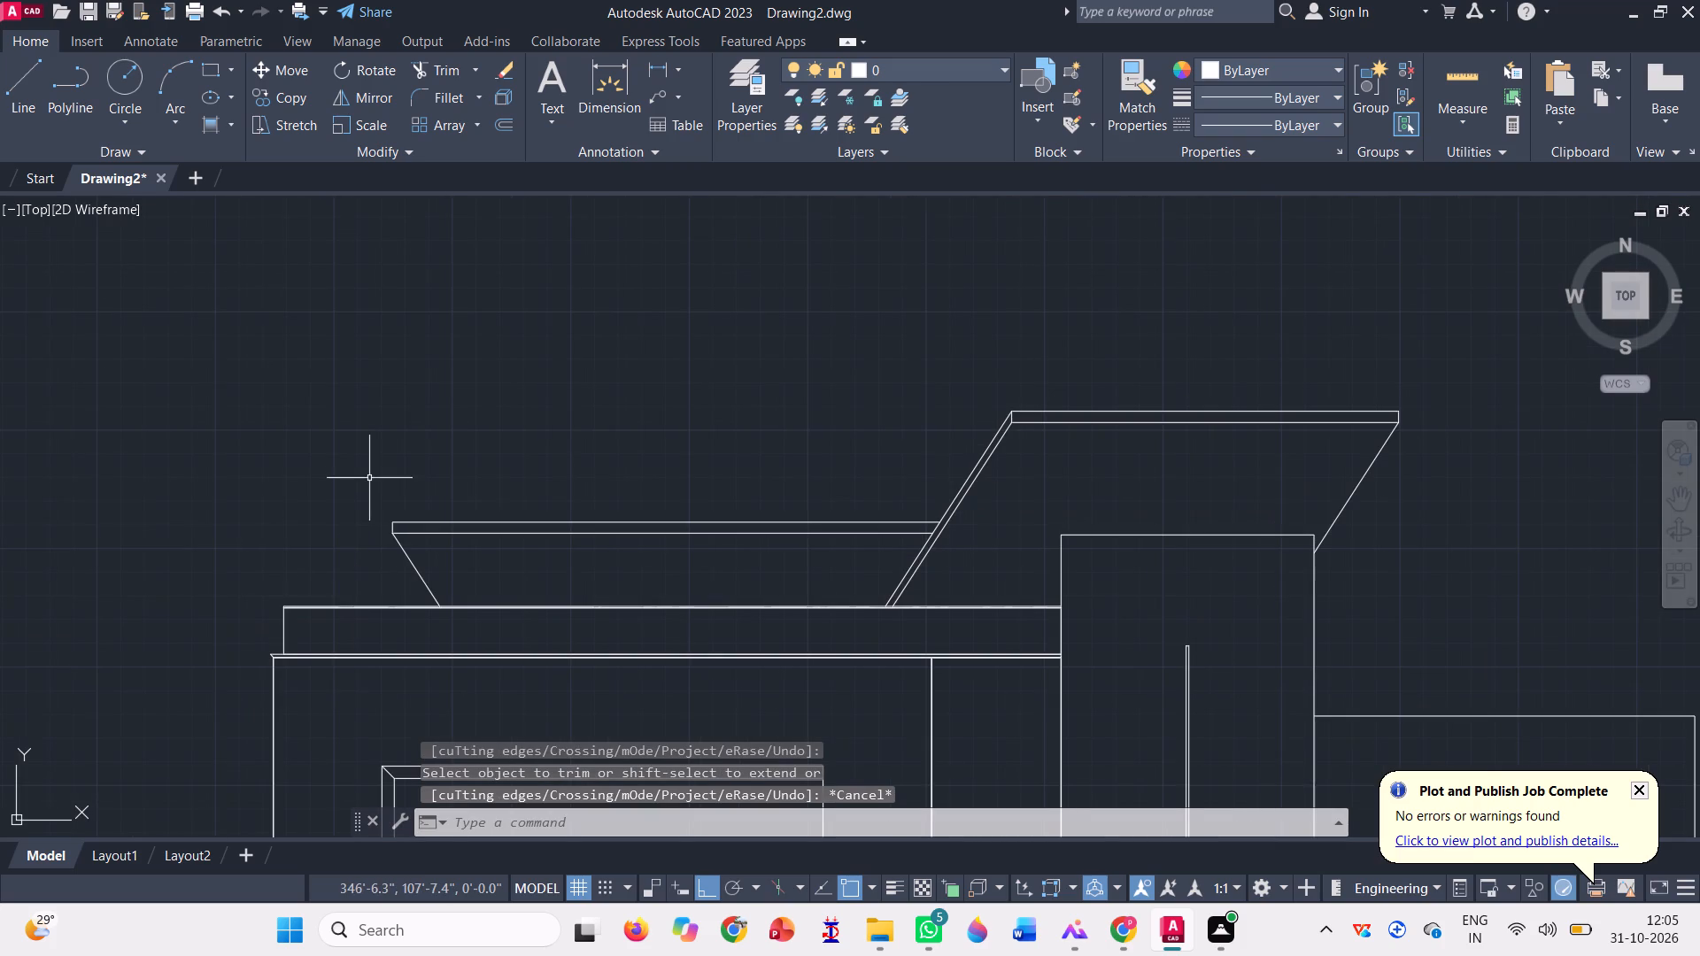
Draw a thin cap rectangle on the thin slab, from its upper line's junction with the outer slanted support to slightly beyond its opposite end.
{"action": "left_click", "coordinate": [204, 67]}
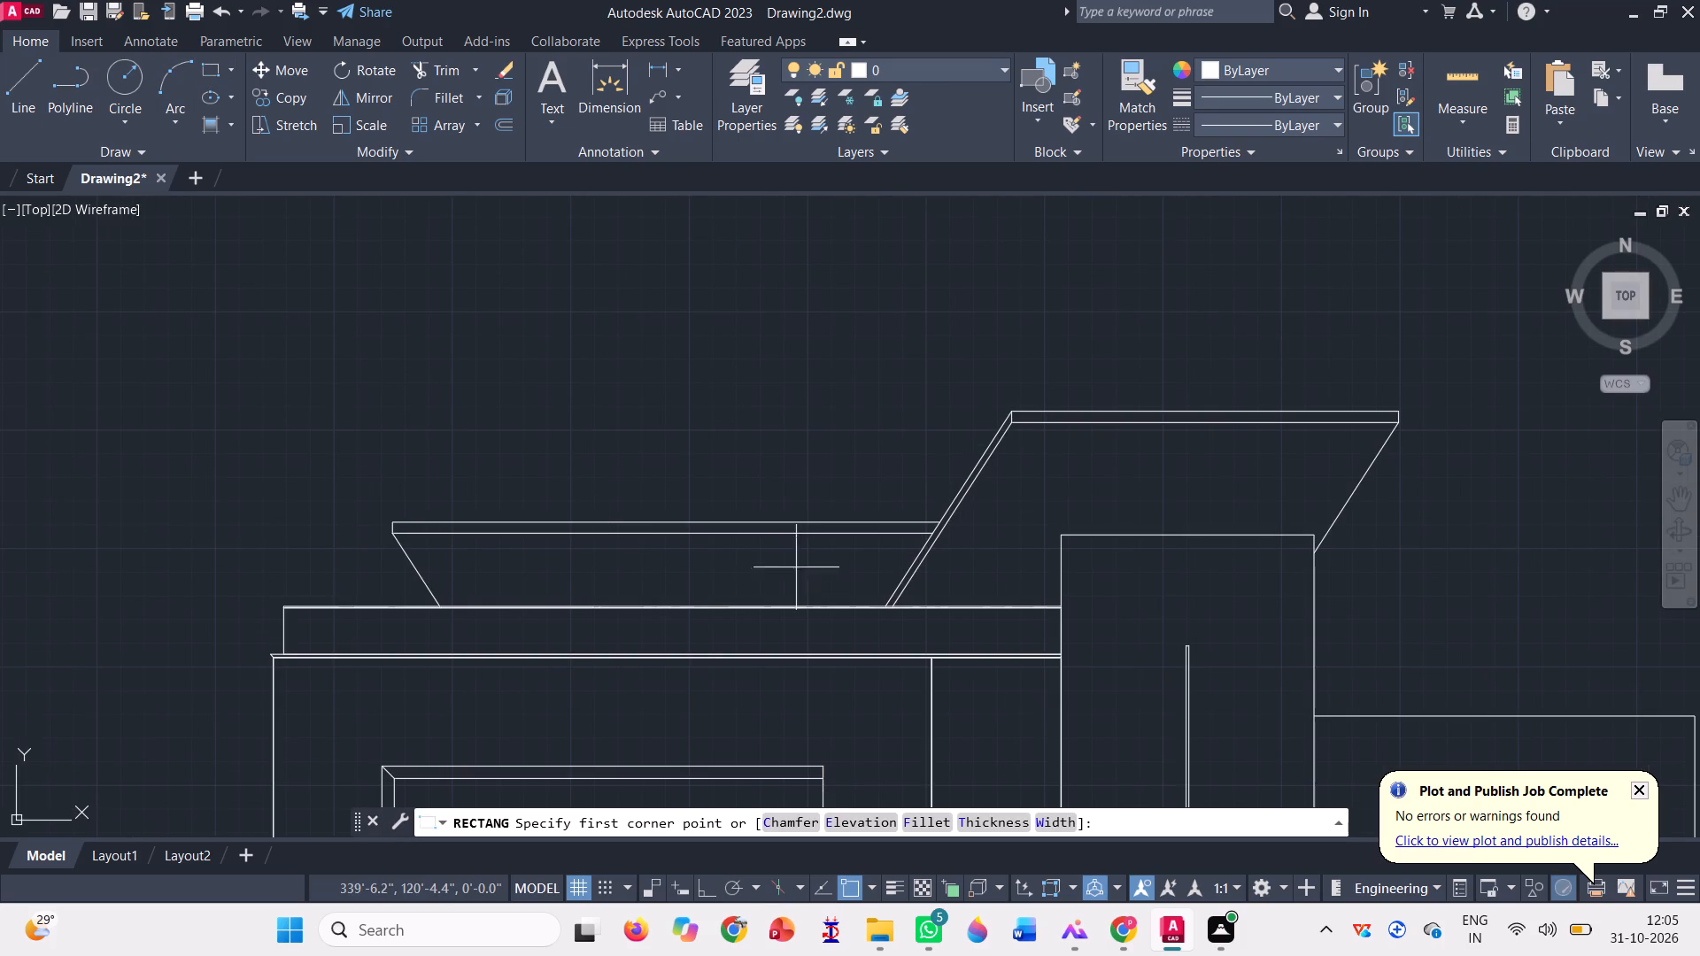
{"action": "scroll", "coordinate": [954, 512], "scroll_direction": "up", "scroll_amount": 3}
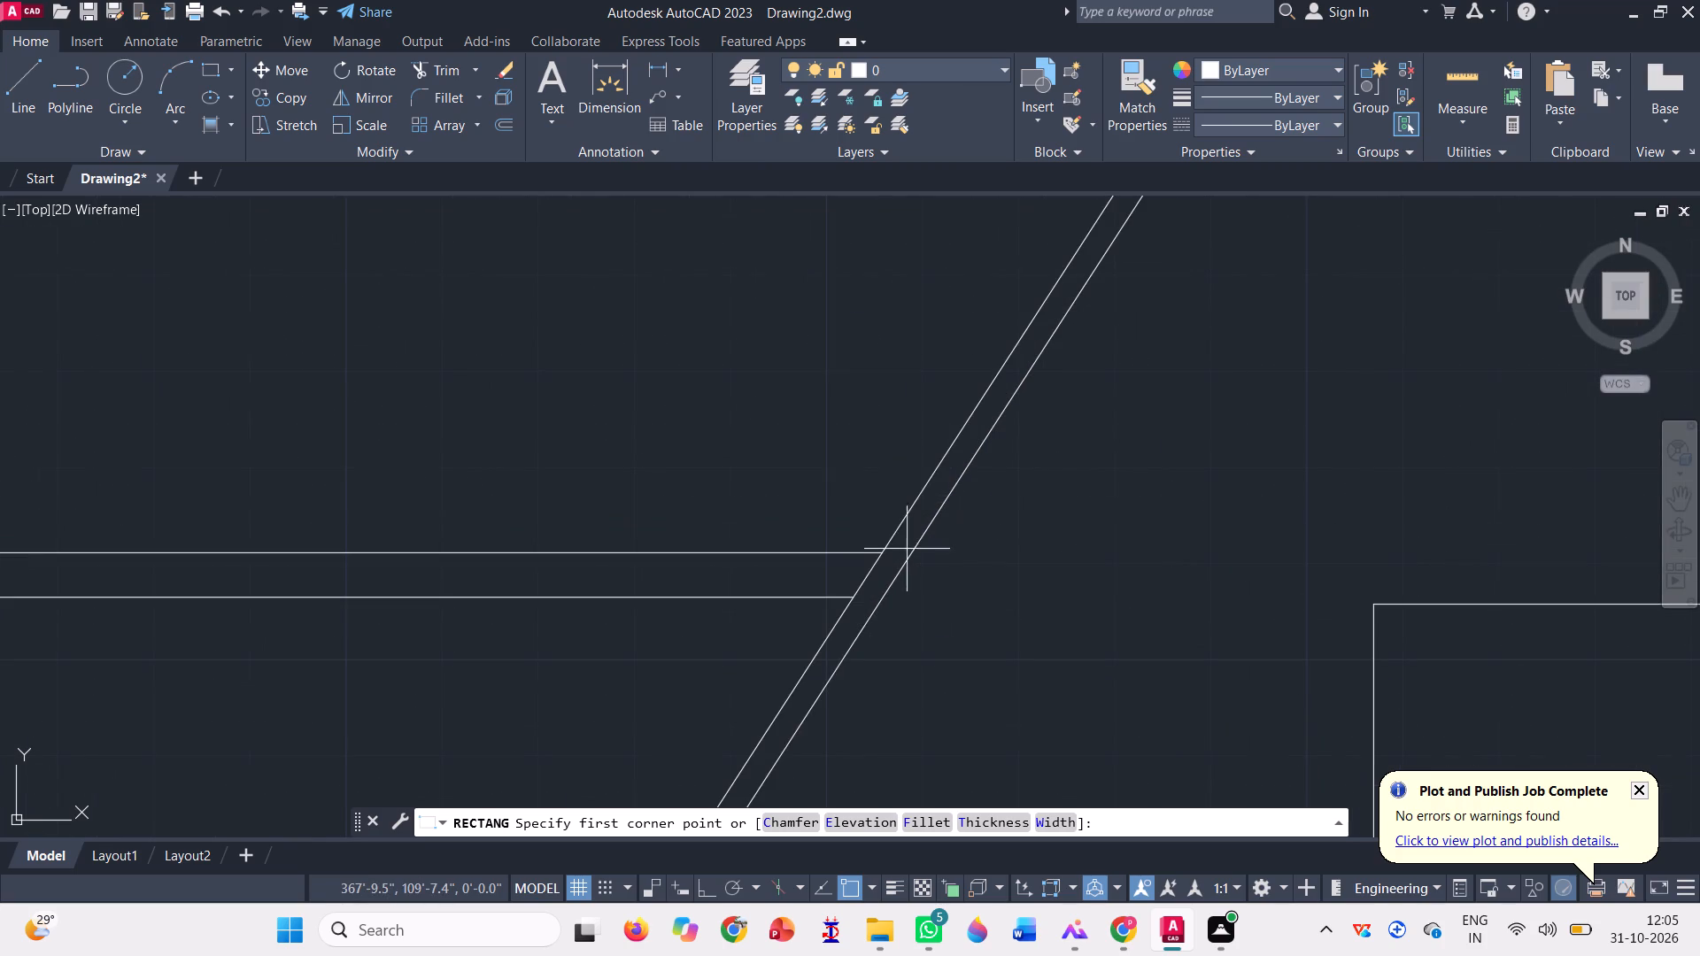
{"action": "left_click", "coordinate": [885, 553]}
{"action": "scroll", "coordinate": [987, 536], "scroll_direction": "down", "scroll_amount": 2}
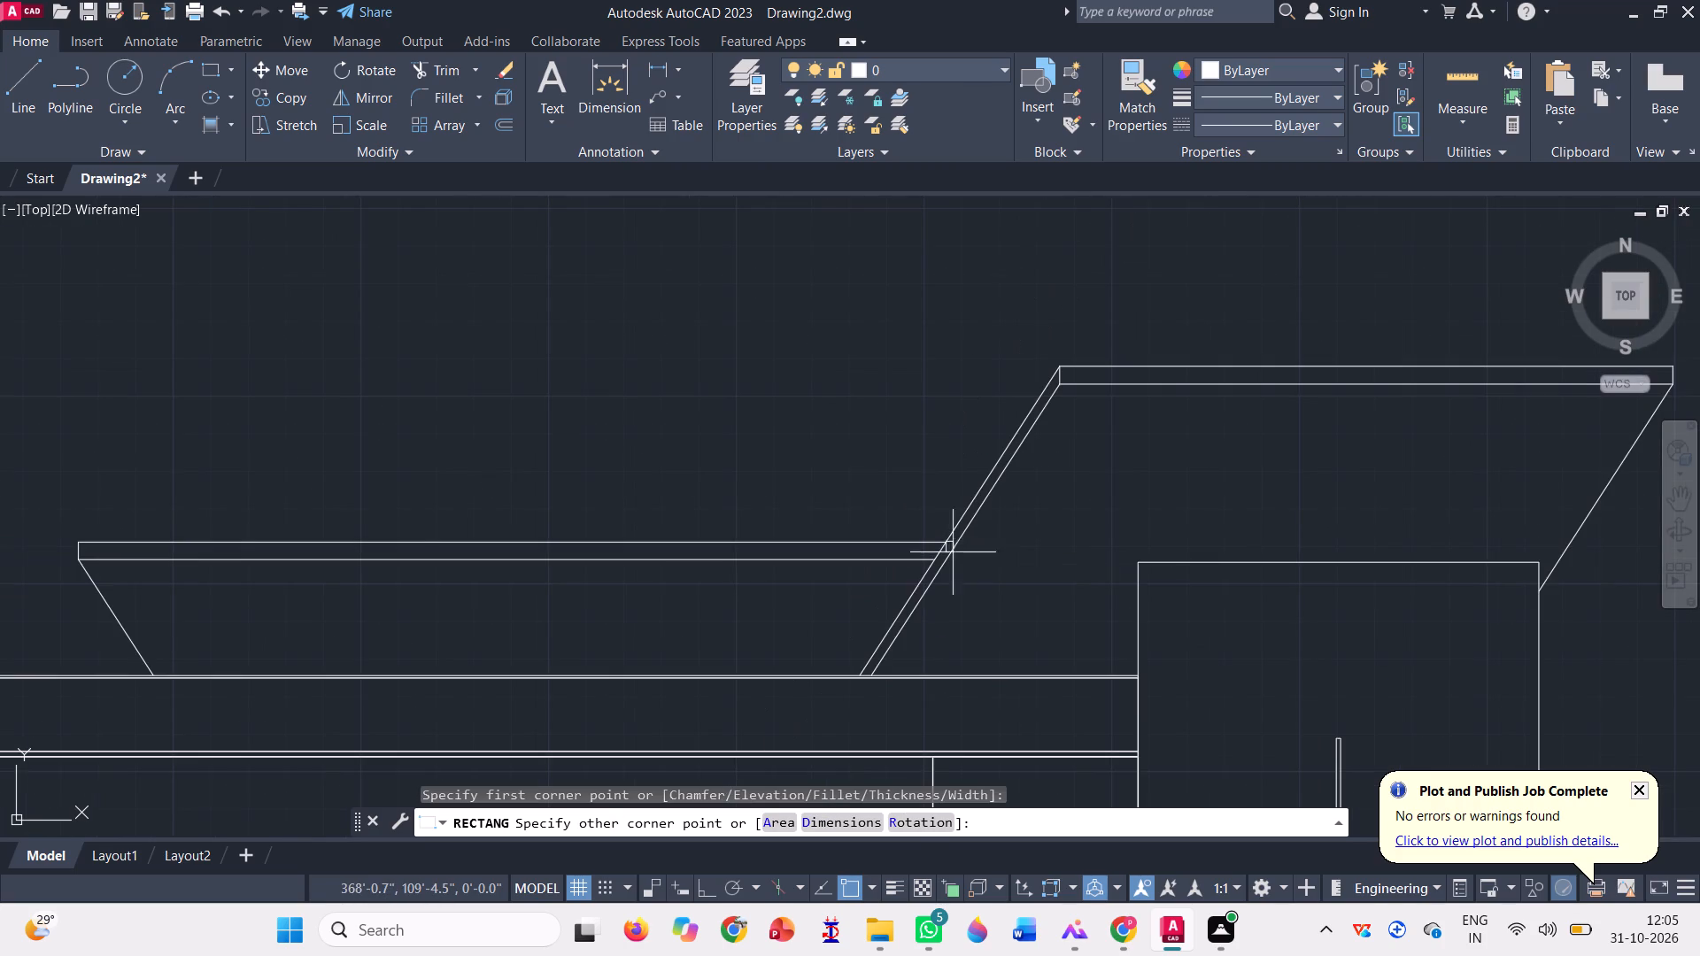
{"action": "scroll", "coordinate": [523, 456], "scroll_direction": "down", "scroll_amount": 1}
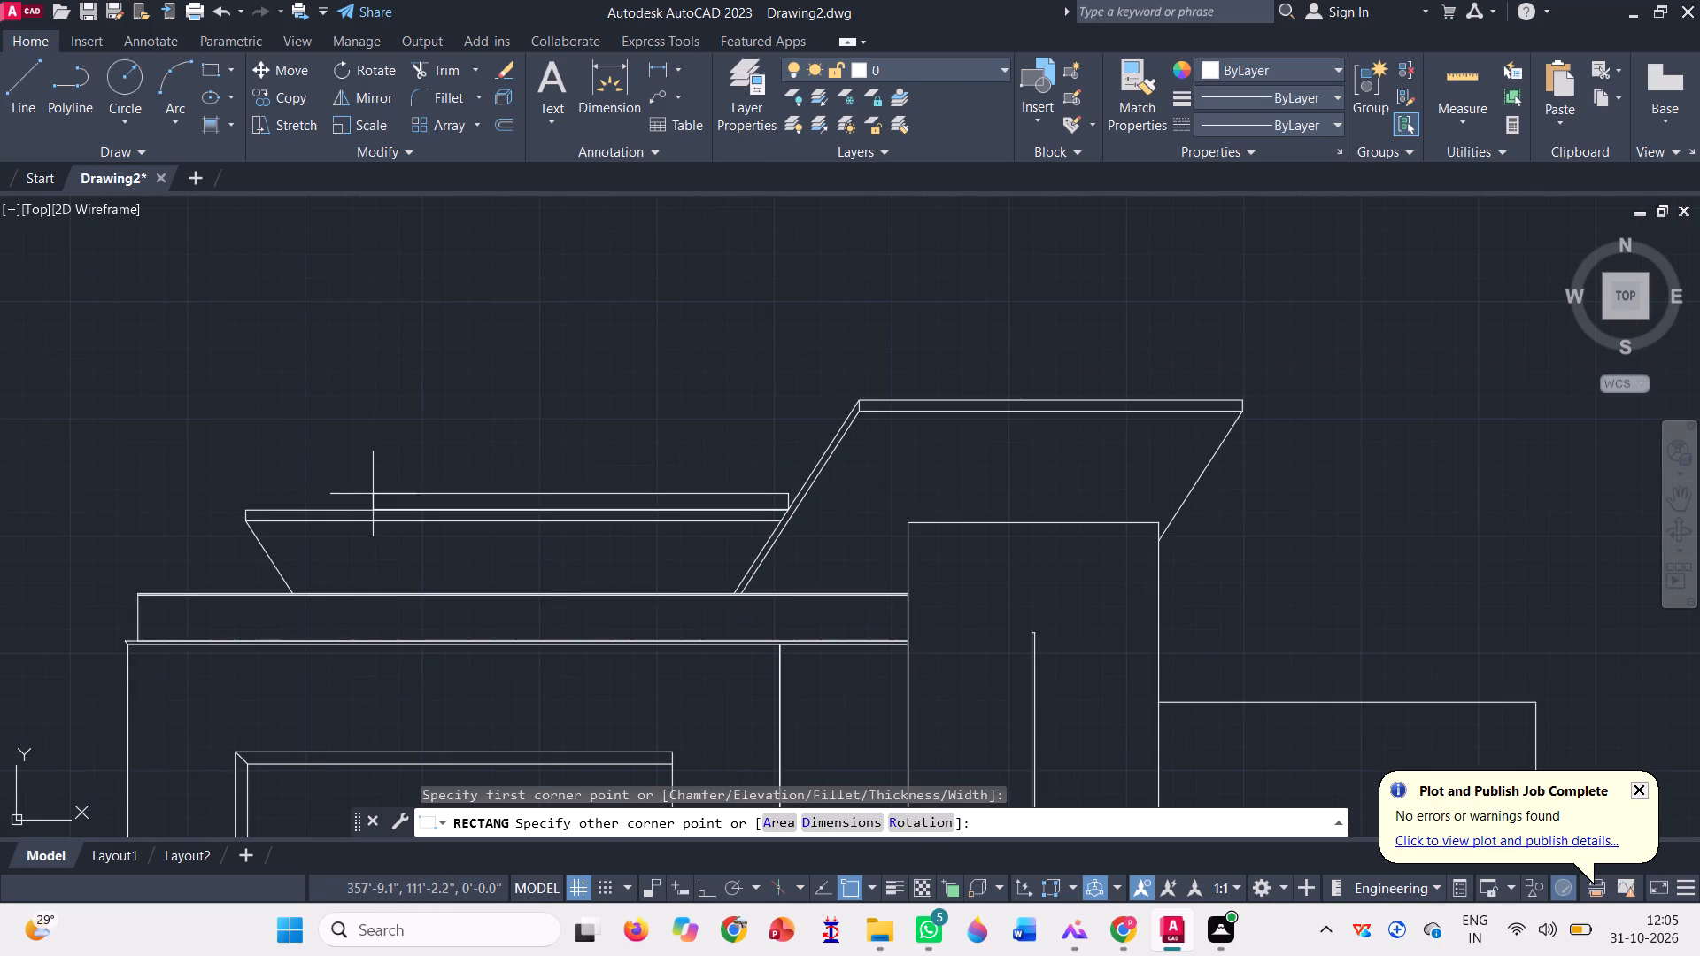
{"action": "scroll", "coordinate": [279, 506], "scroll_direction": "up", "scroll_amount": 3}
{"action": "scroll", "coordinate": [110, 482], "scroll_direction": "up", "scroll_amount": 1}
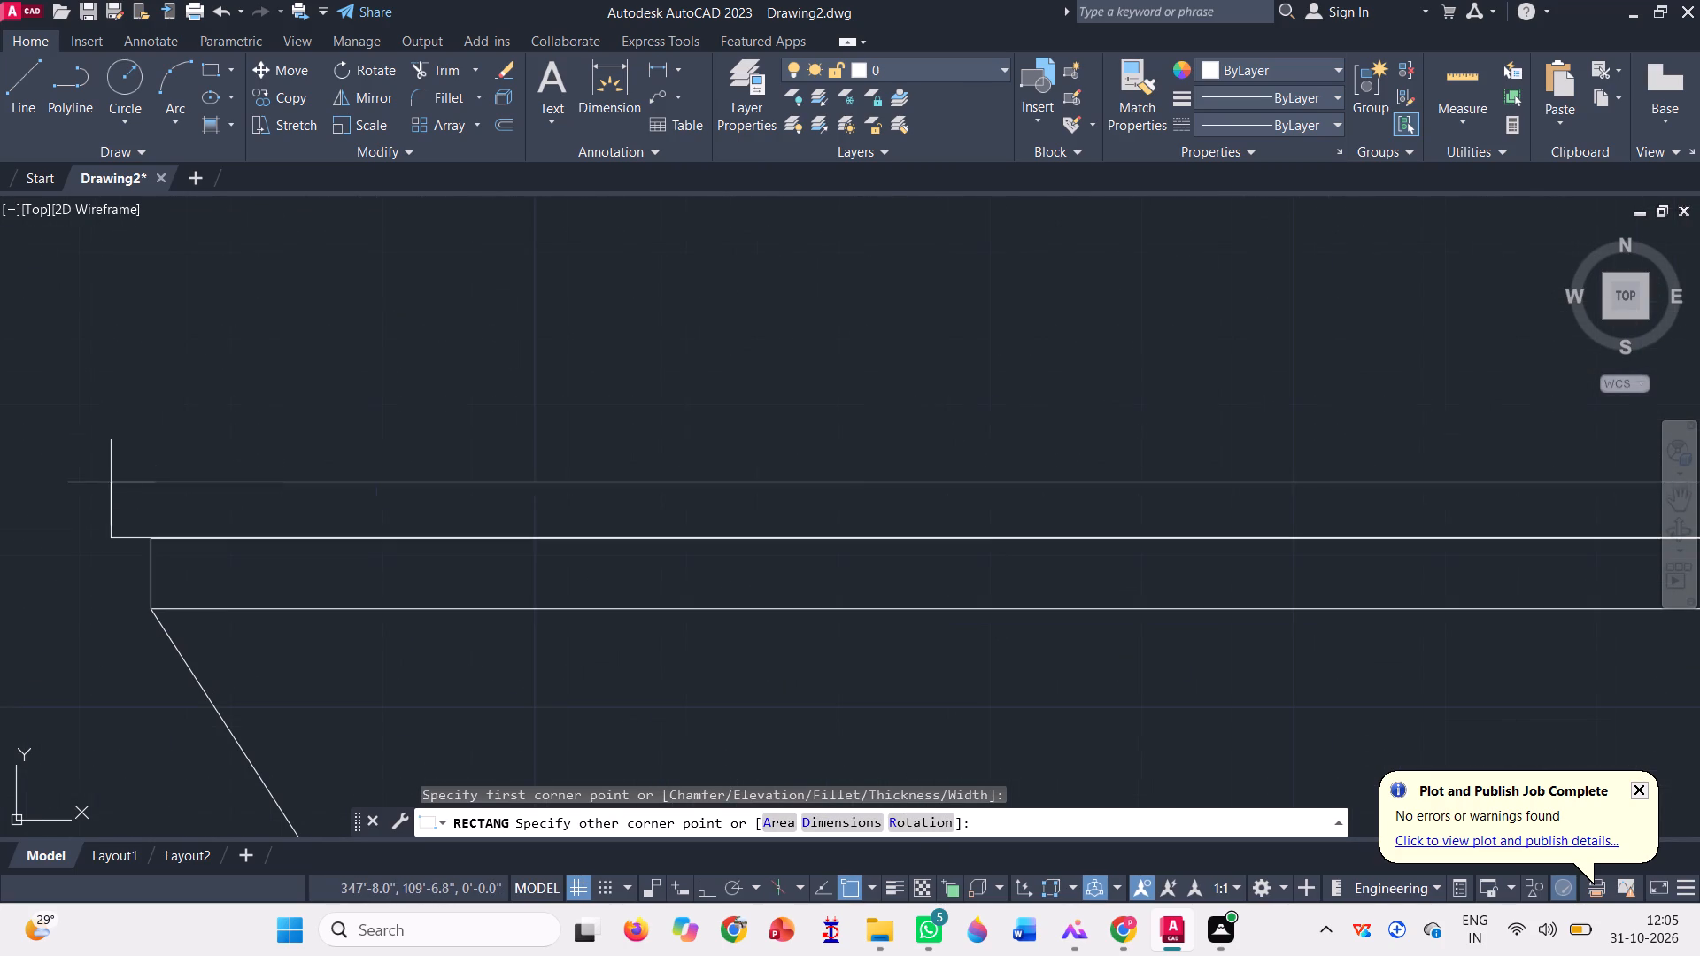
{"action": "scroll", "coordinate": [126, 508], "scroll_direction": "up", "scroll_amount": 2}
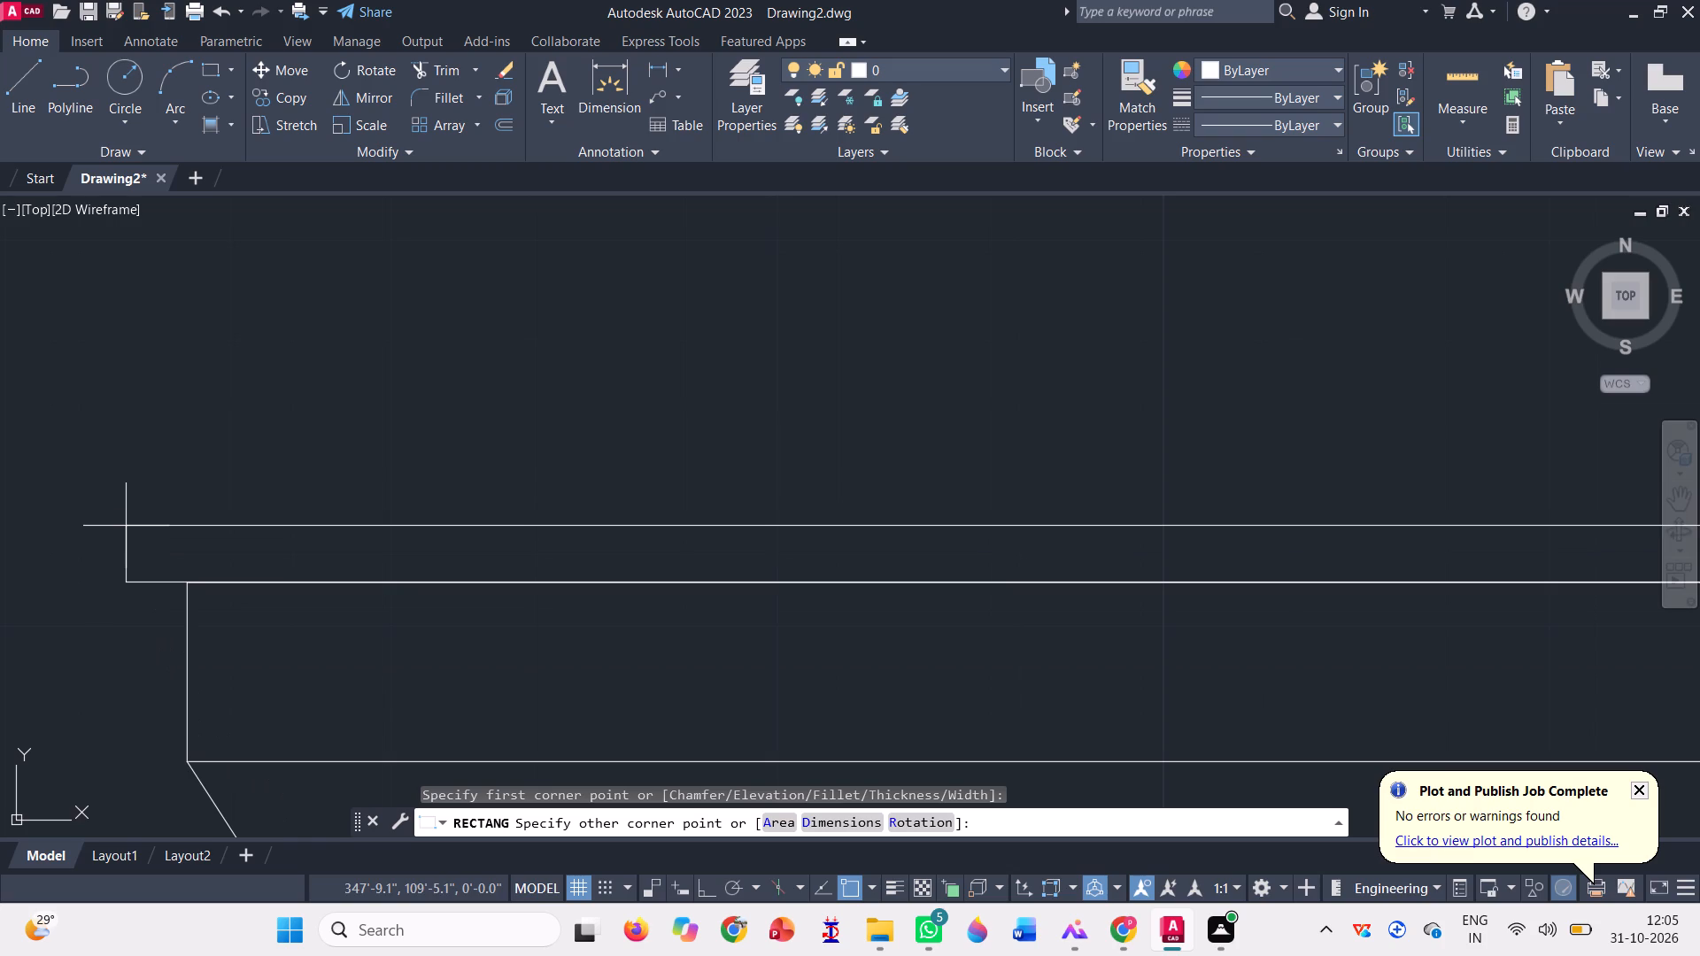
{"action": "left_click", "coordinate": [135, 544]}
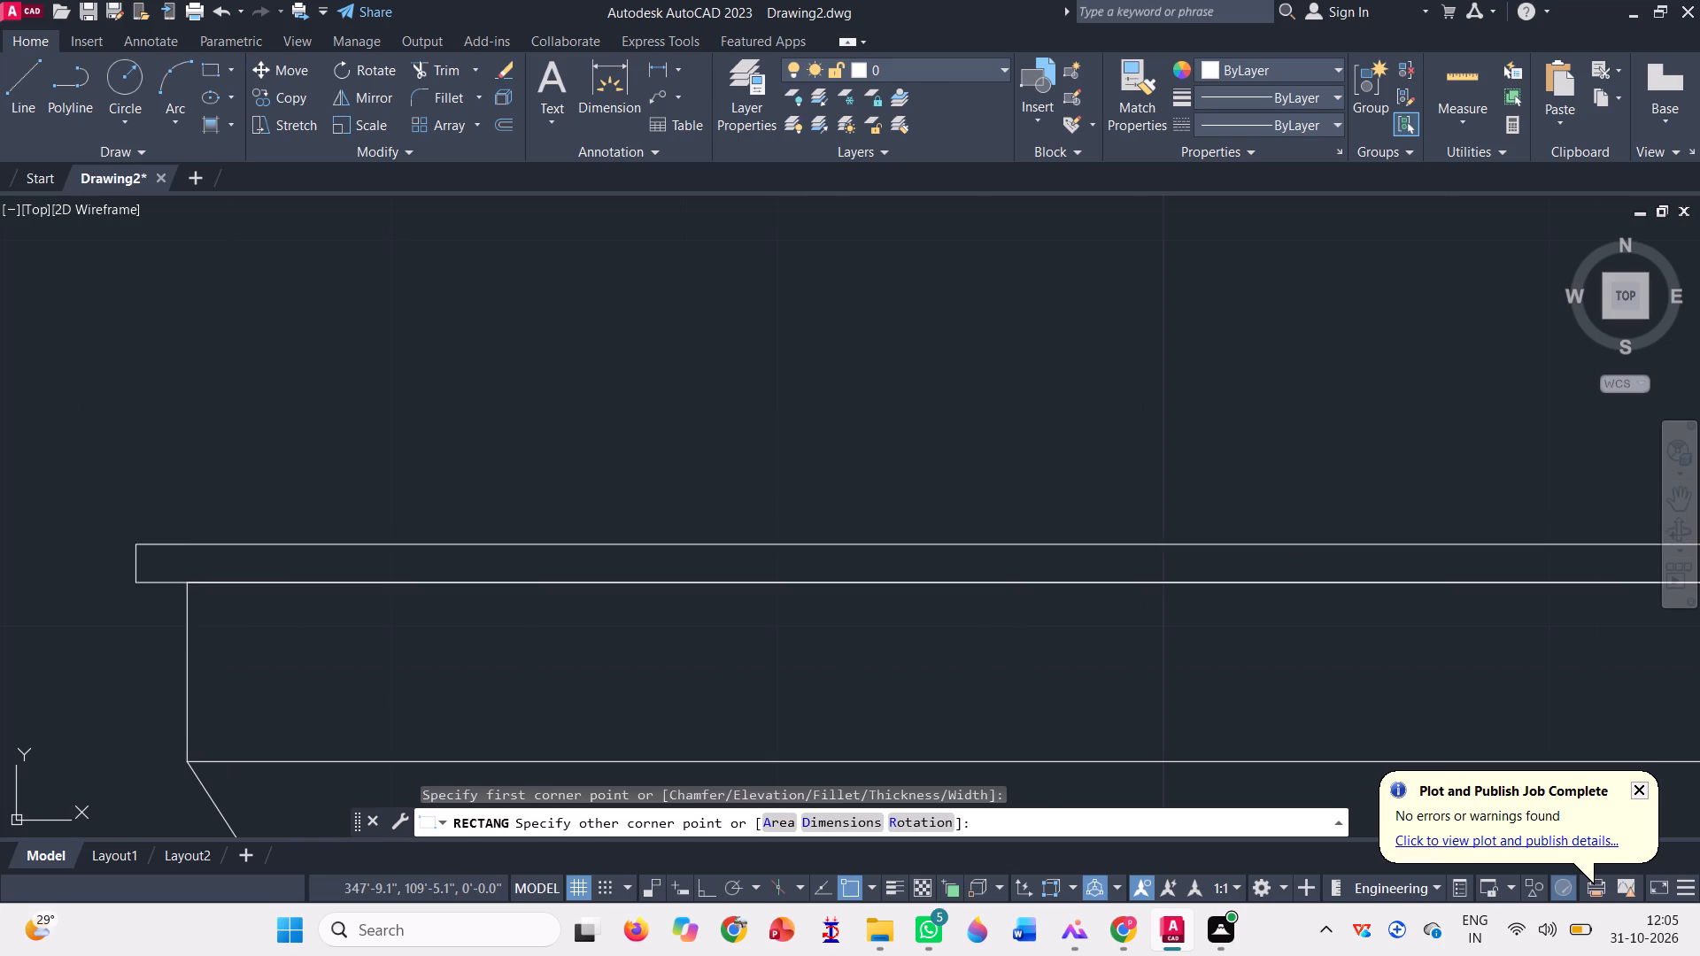
Draw a short outward-slanting line from the thin slab's upper left corner to the cap rectangle's top edge.
{"action": "scroll", "coordinate": [154, 505], "scroll_direction": "down", "scroll_amount": 1}
{"action": "left_click", "coordinate": [27, 89]}
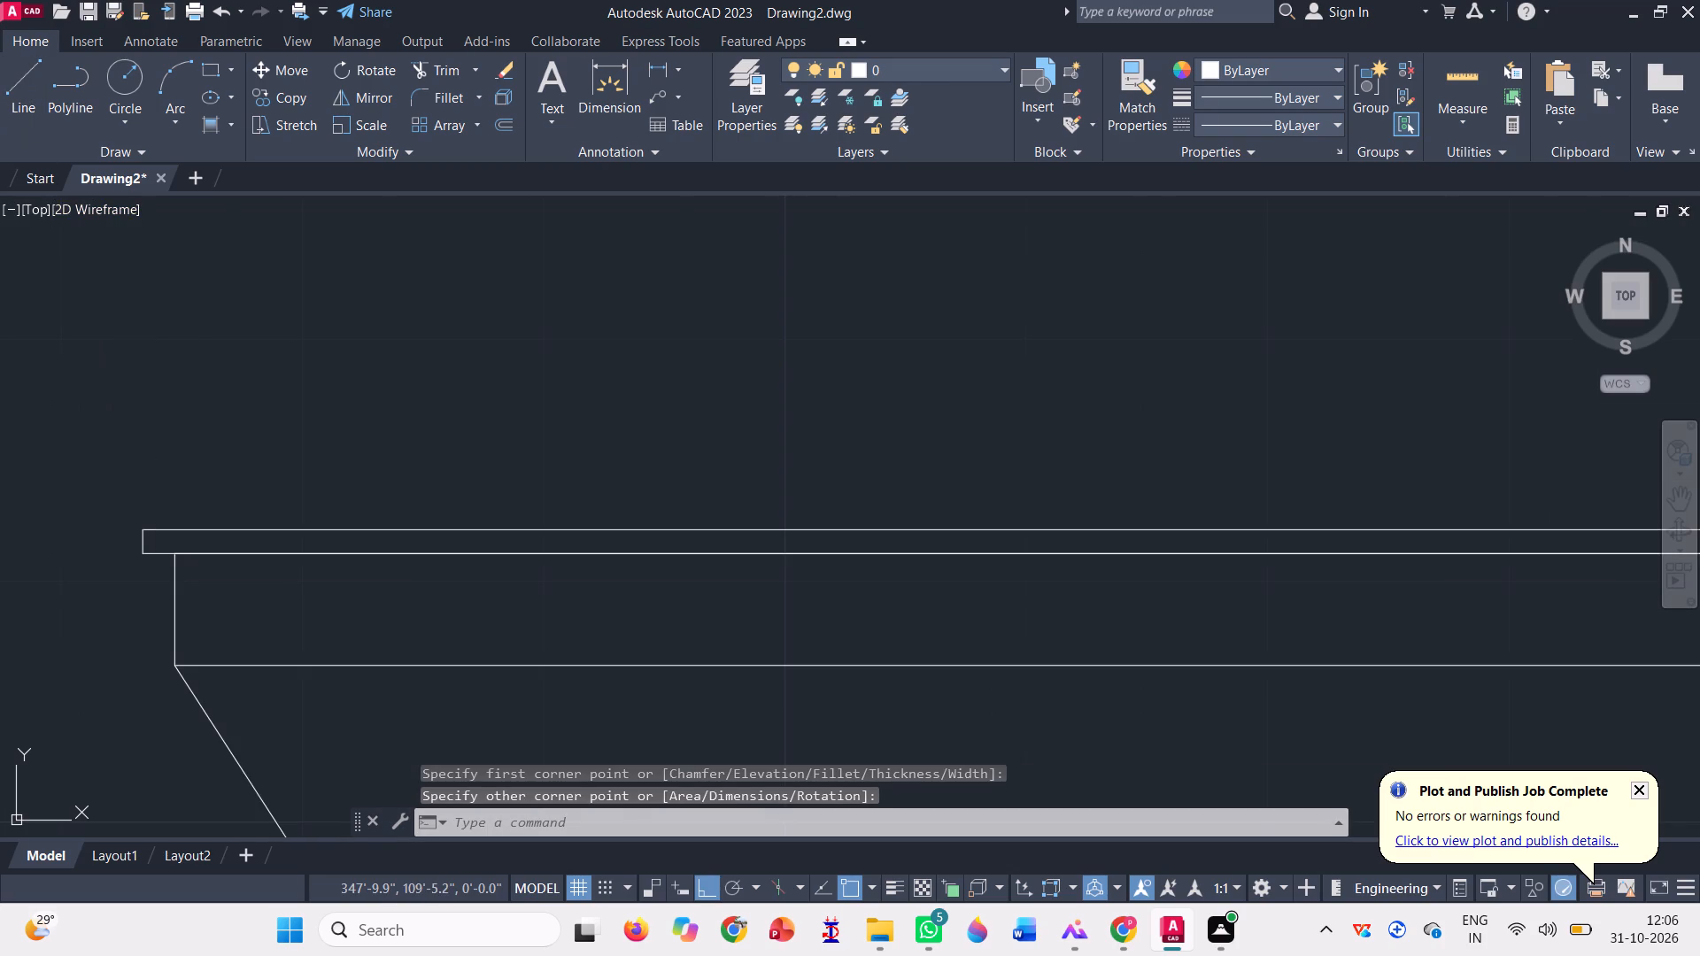
{"action": "left_click", "coordinate": [175, 551]}
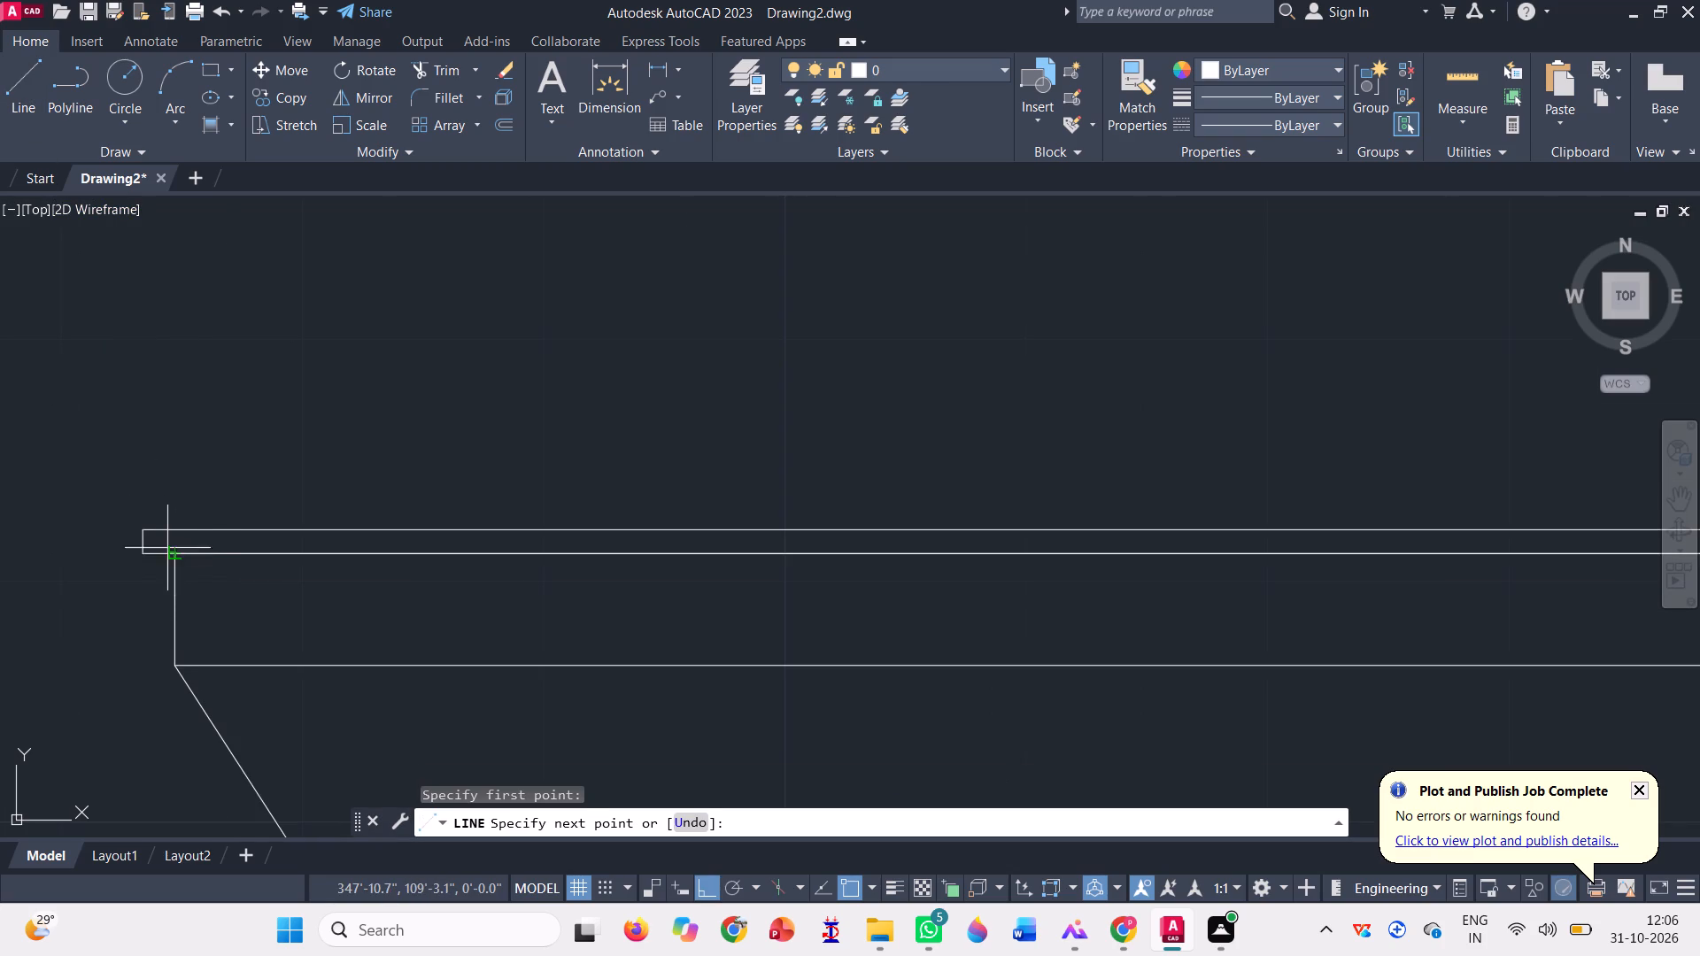
{"action": "scroll", "coordinate": [156, 534], "scroll_direction": "up", "scroll_amount": 2}
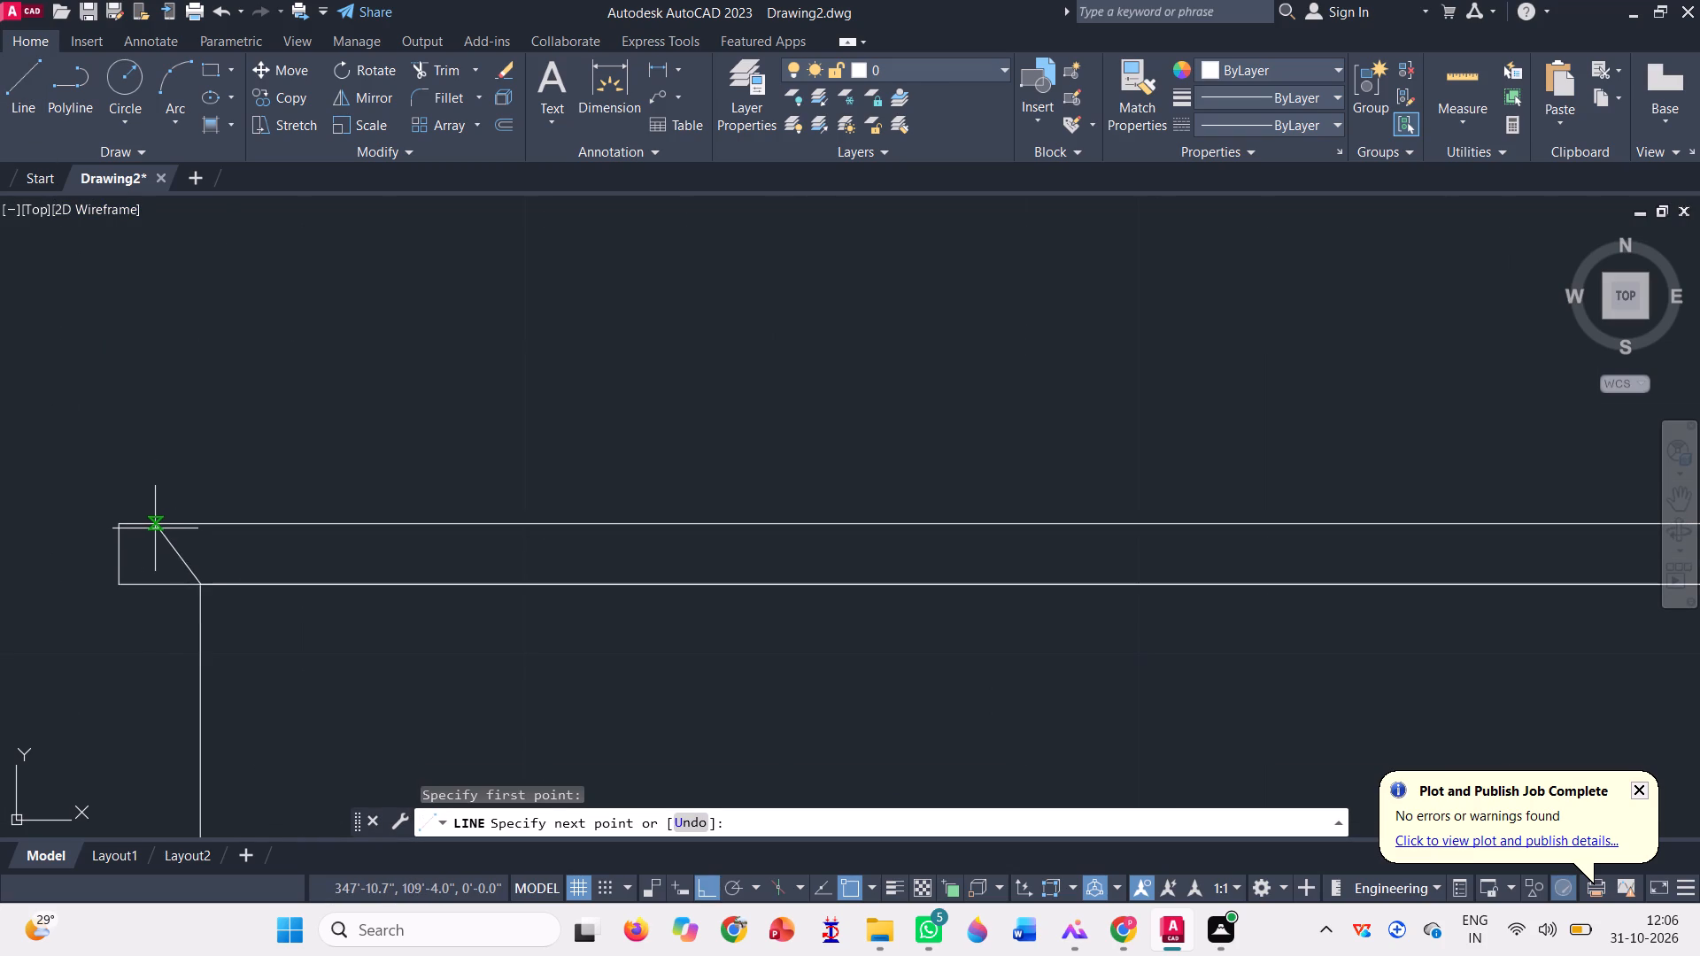
{"action": "left_click", "coordinate": [155, 528]}
{"action": "scroll", "coordinate": [160, 536], "scroll_direction": "down", "scroll_amount": 3}
{"action": "key", "text": "space"}
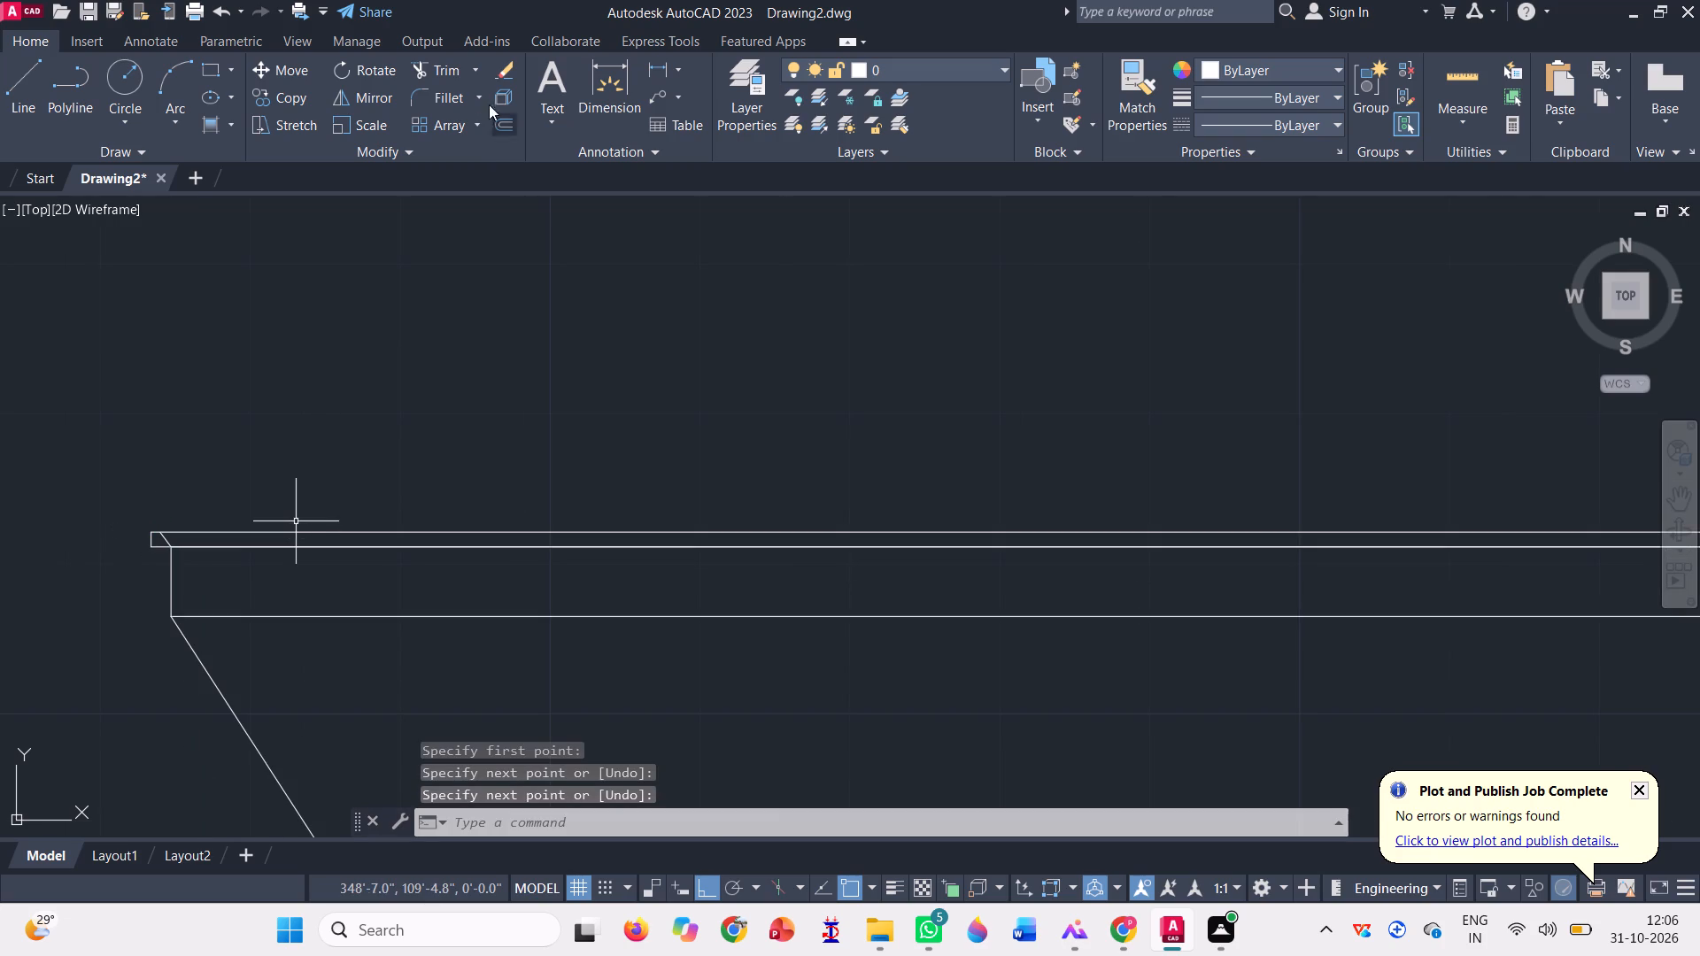
Trim away the cap rectangle's left end outside the short slanted line and its right vertical edge.
{"action": "left_click", "coordinate": [433, 63]}
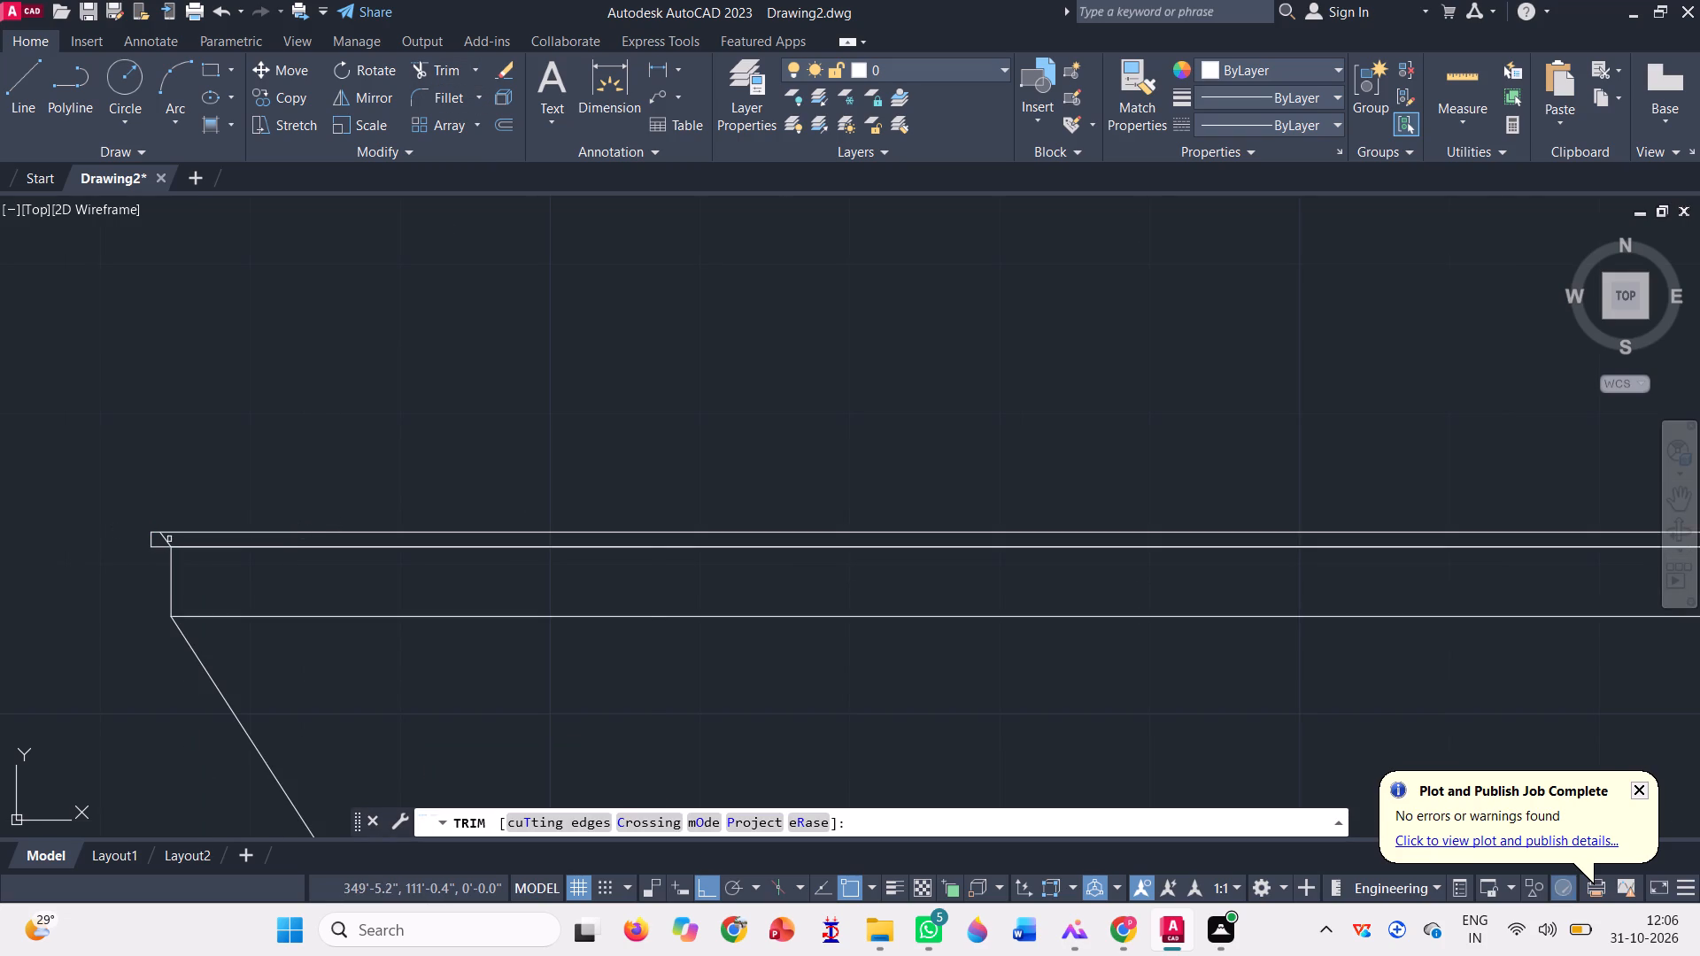
{"action": "scroll", "coordinate": [157, 567], "scroll_direction": "up", "scroll_amount": 3}
{"action": "left_click", "coordinate": [125, 471]}
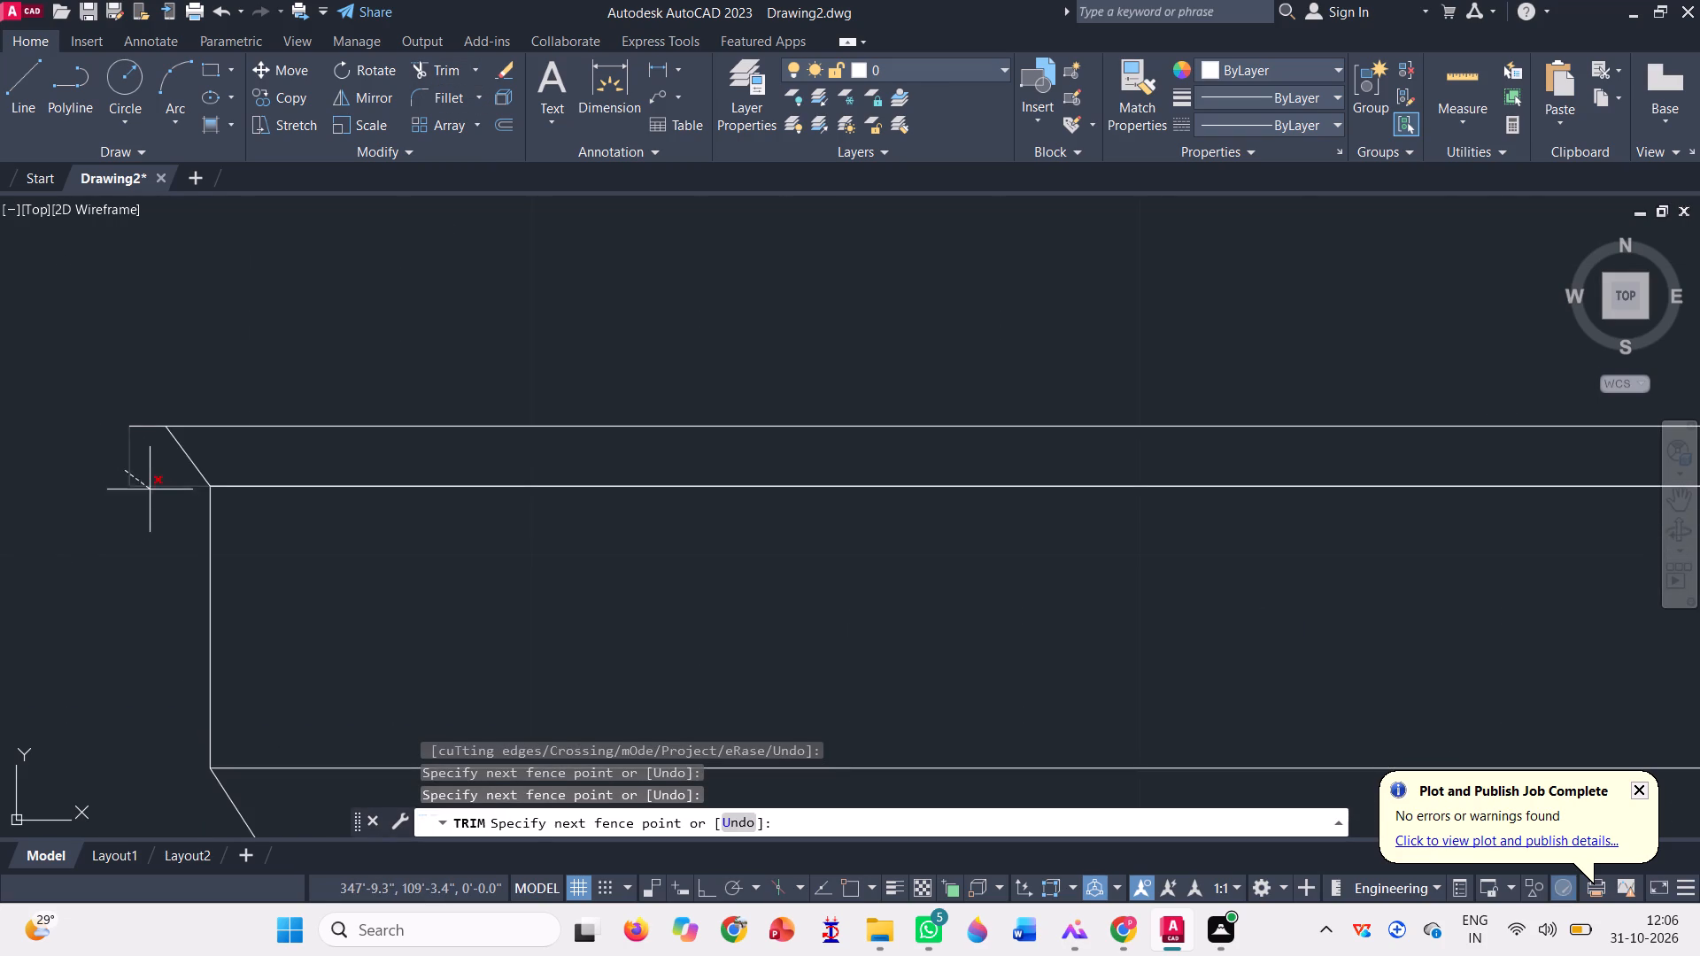
{"action": "left_click", "coordinate": [152, 495]}
{"action": "left_click", "coordinate": [135, 427]}
{"action": "scroll", "coordinate": [143, 453], "scroll_direction": "down", "scroll_amount": 5}
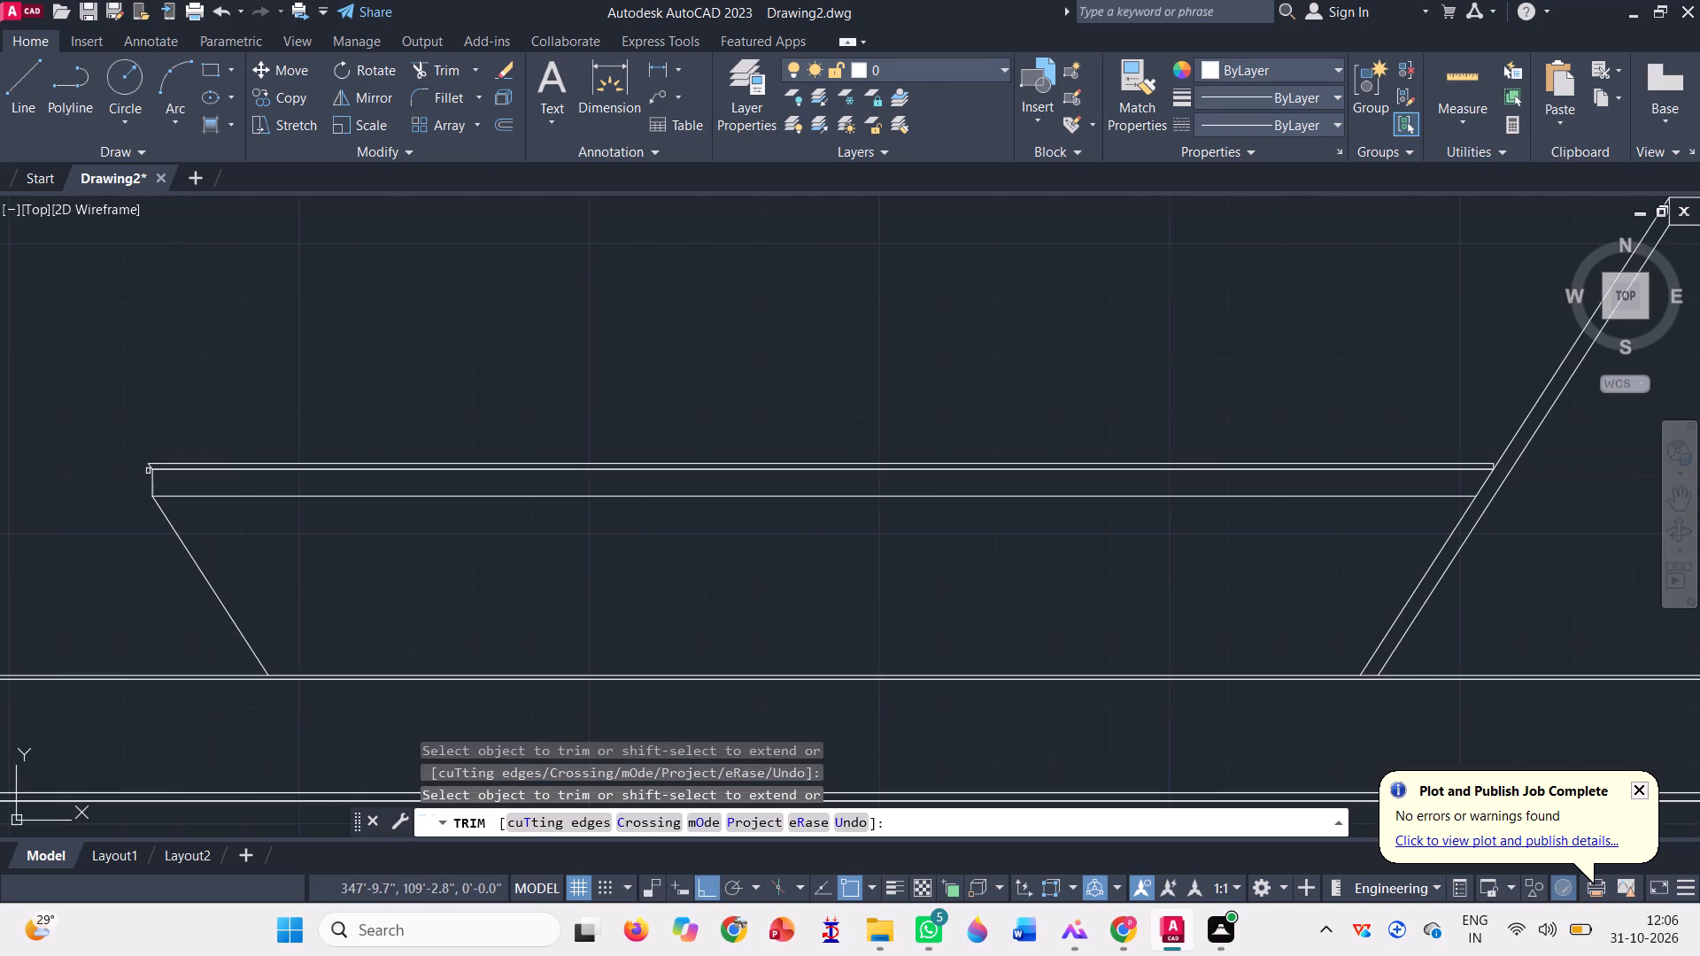
{"action": "scroll", "coordinate": [1523, 444], "scroll_direction": "up", "scroll_amount": 4}
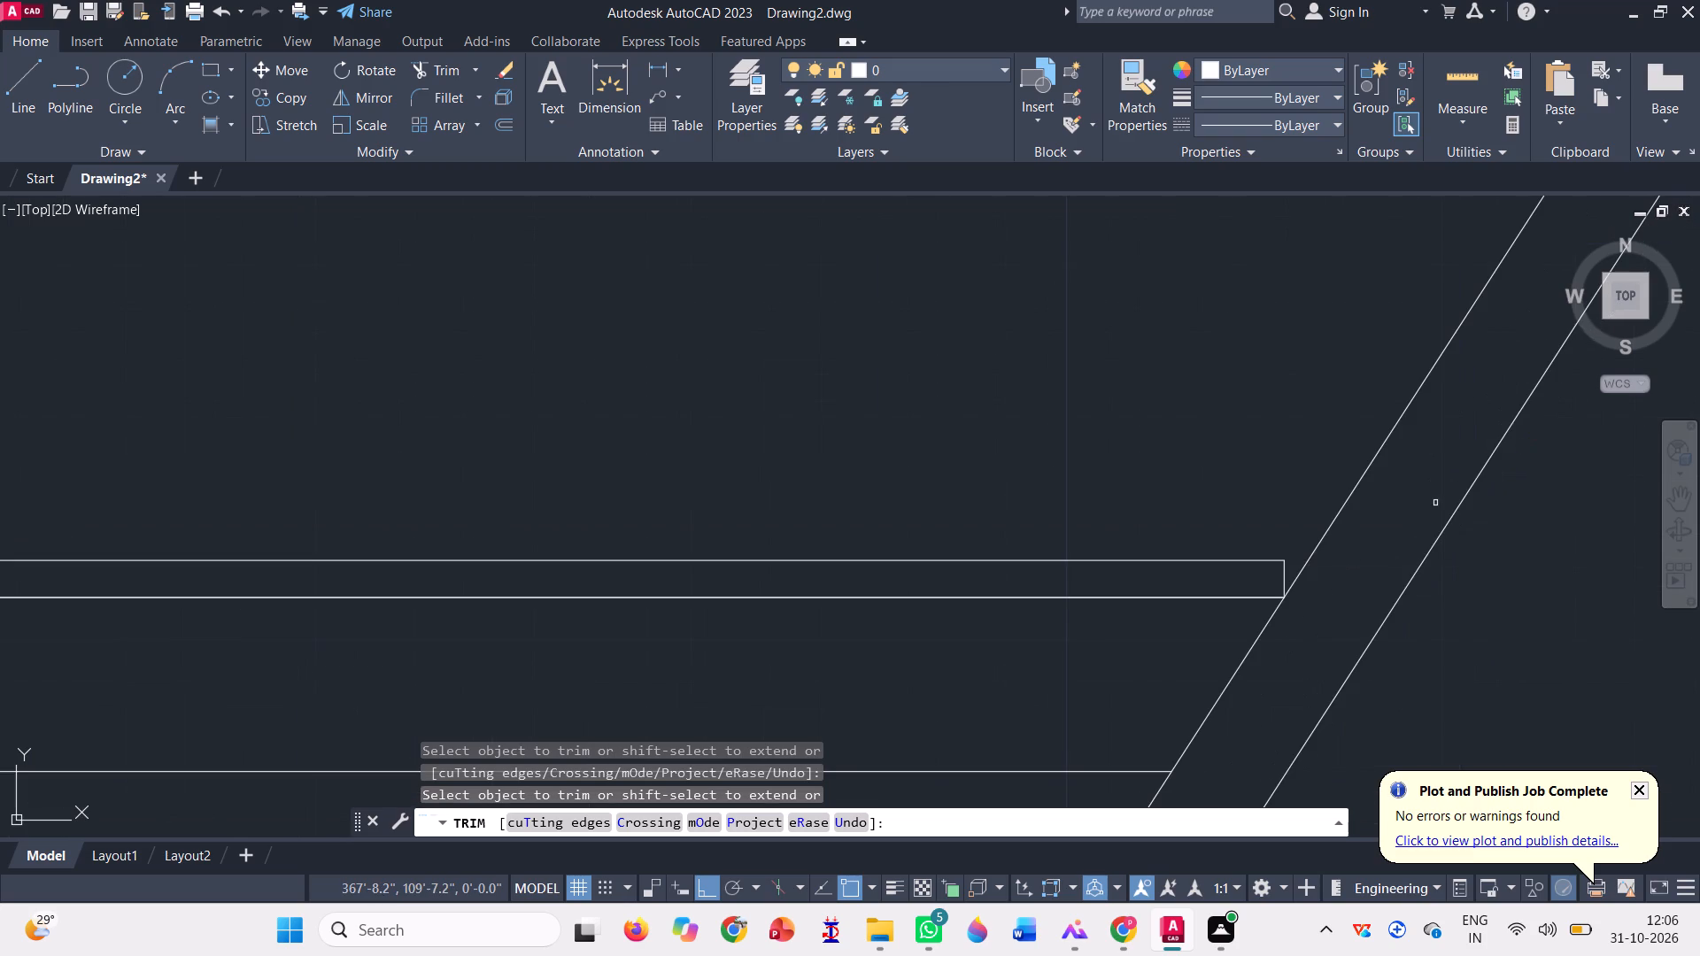
{"action": "left_click", "coordinate": [1290, 573]}
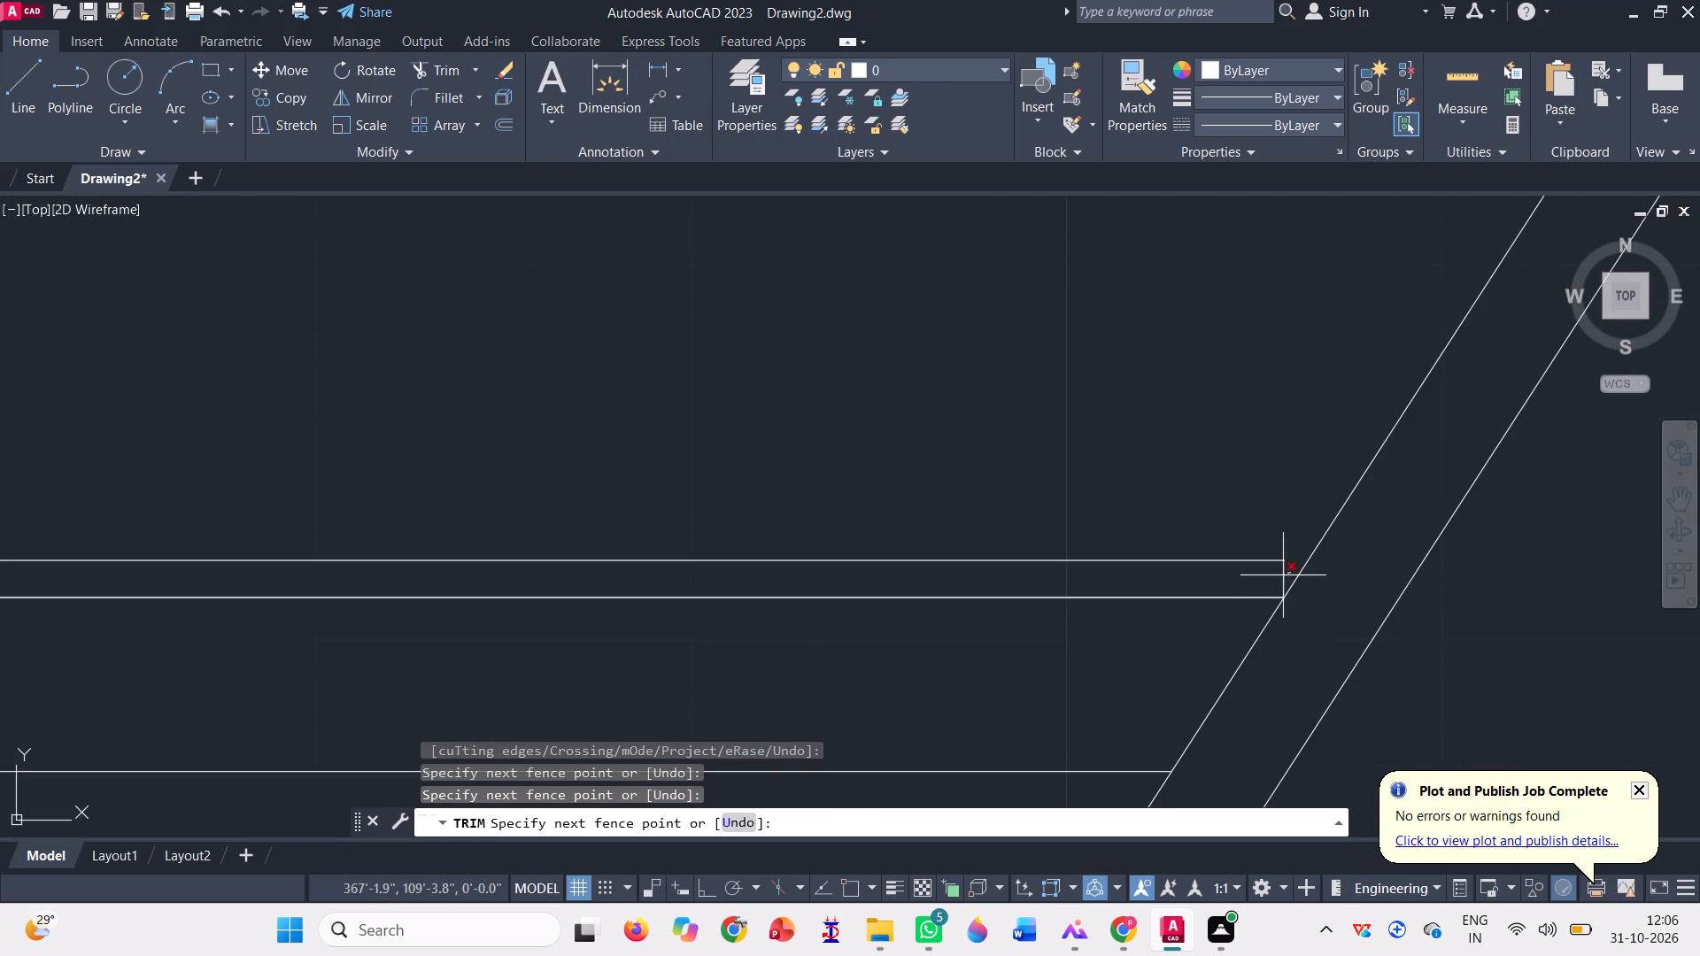
{"action": "left_click", "coordinate": [1283, 575]}
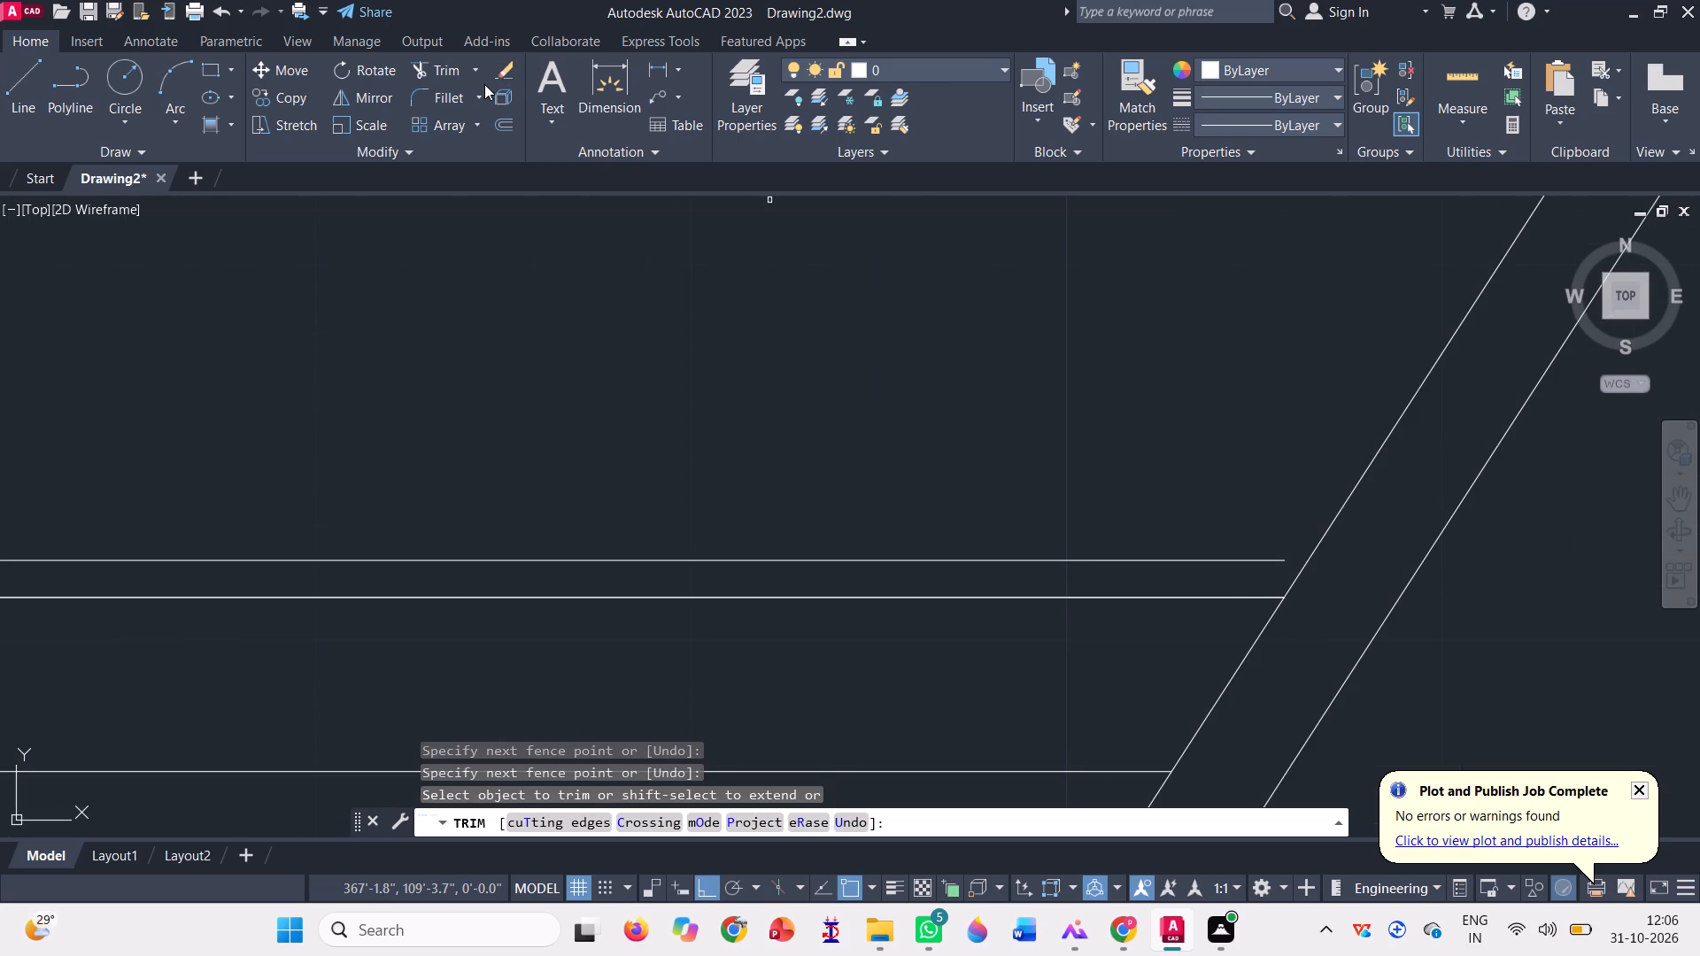
Extend the cap's top line to meet the outer slanted support line.
{"action": "left_click", "coordinate": [472, 73]}
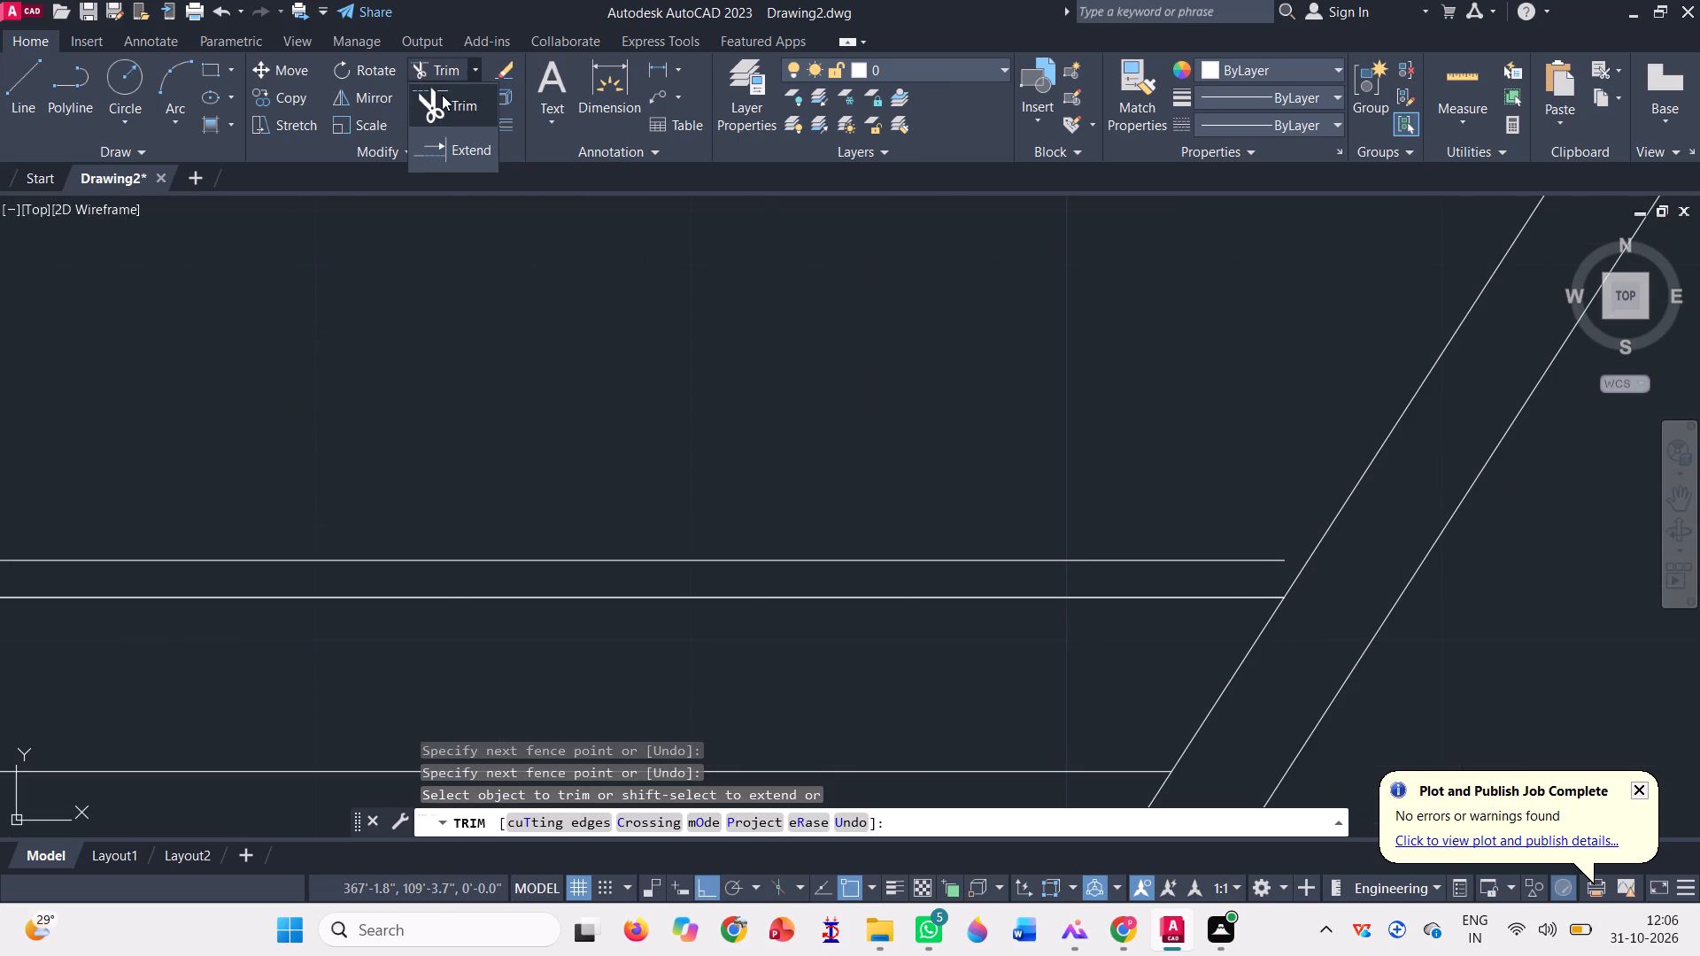
{"action": "left_click", "coordinate": [456, 144]}
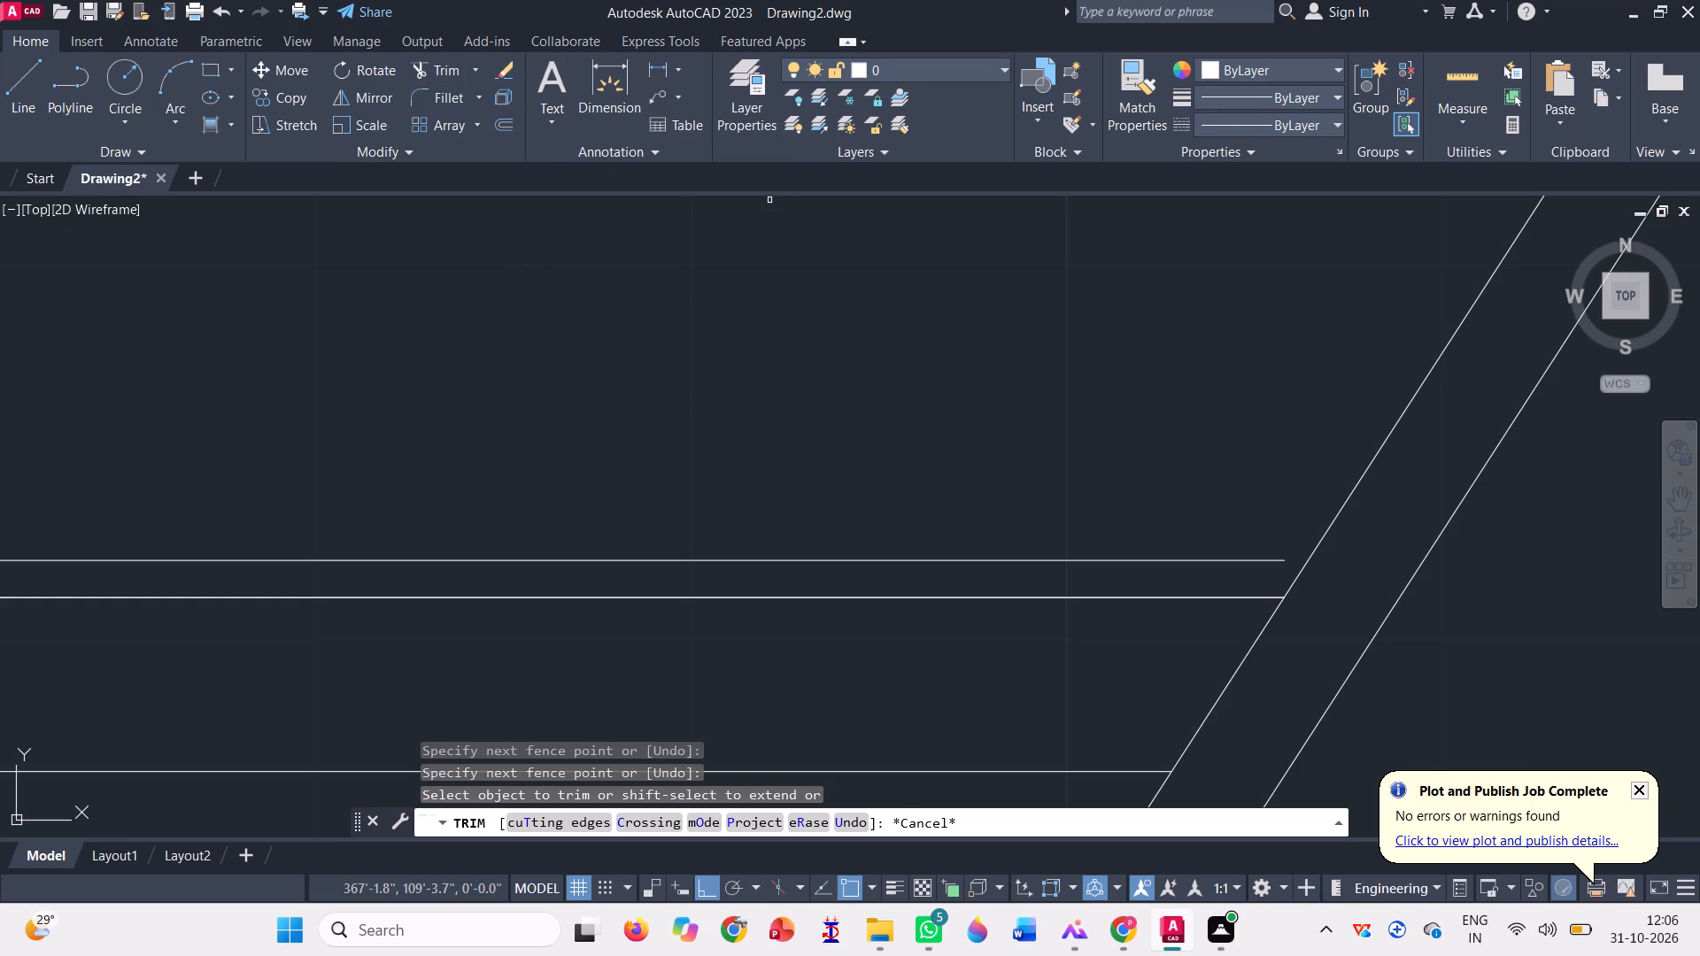
{"action": "left_click", "coordinate": [1179, 577]}
{"action": "left_click", "coordinate": [1196, 520]}
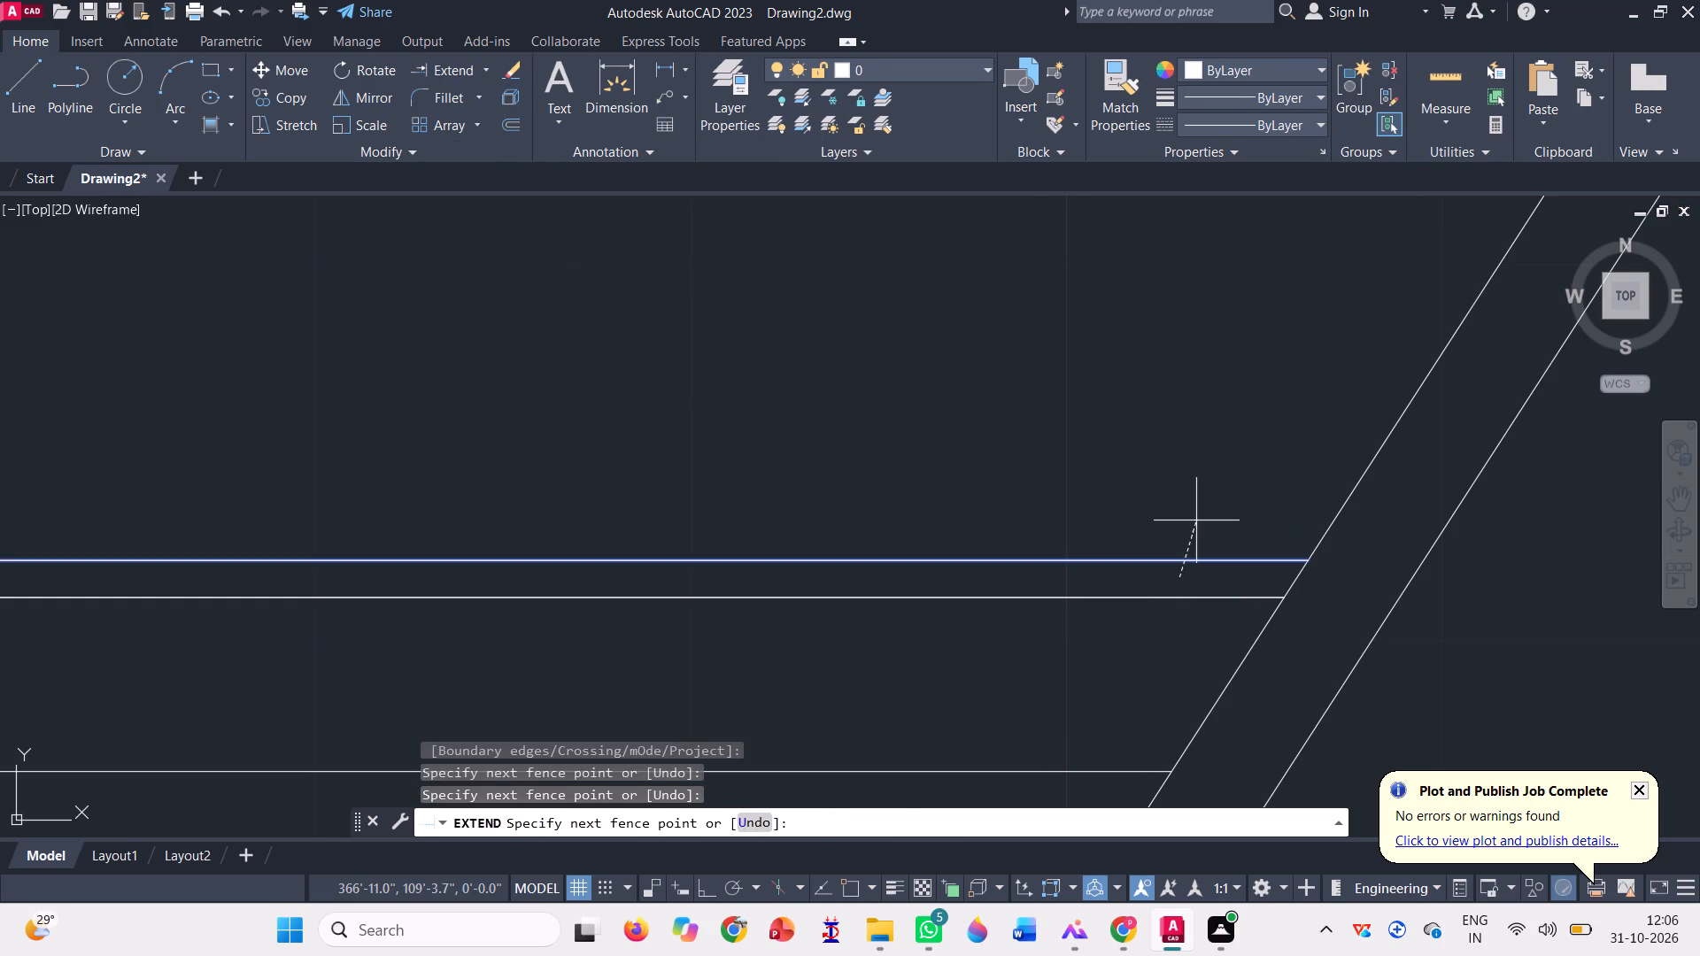
{"action": "scroll", "coordinate": [1199, 521], "scroll_direction": "down", "scroll_amount": 3}
{"action": "scroll", "coordinate": [1063, 468], "scroll_direction": "down", "scroll_amount": 2}
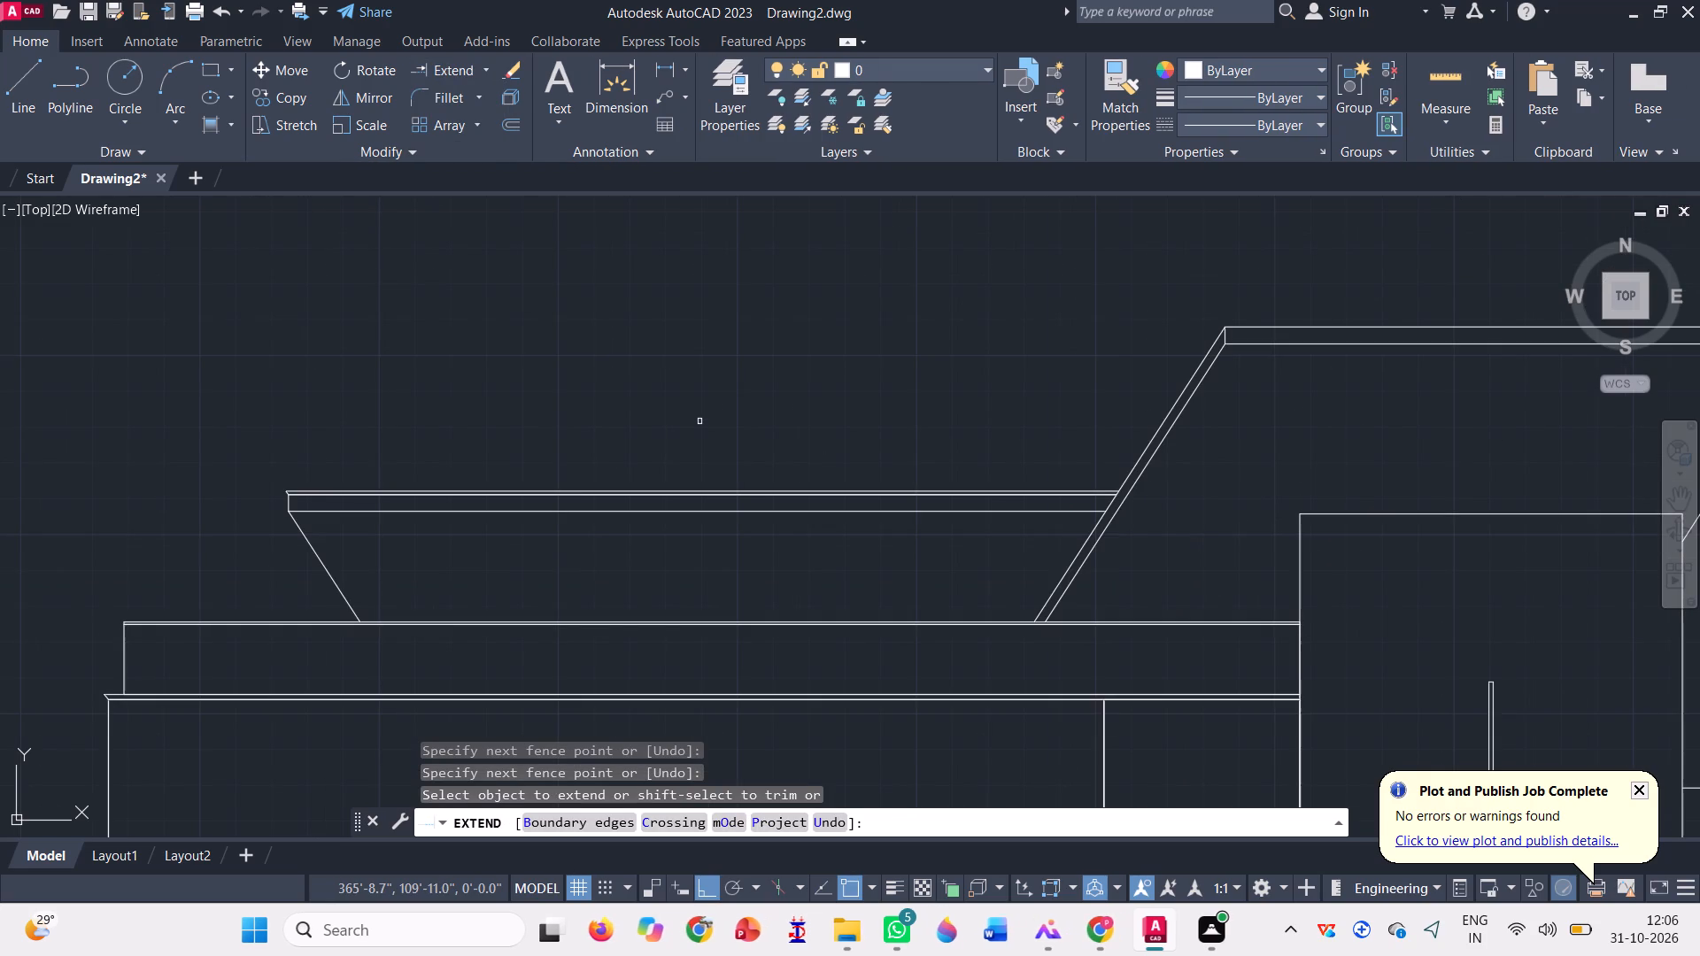
{"action": "key", "text": "Escape"}
{"action": "scroll", "coordinate": [444, 481], "scroll_direction": "down", "scroll_amount": 1}
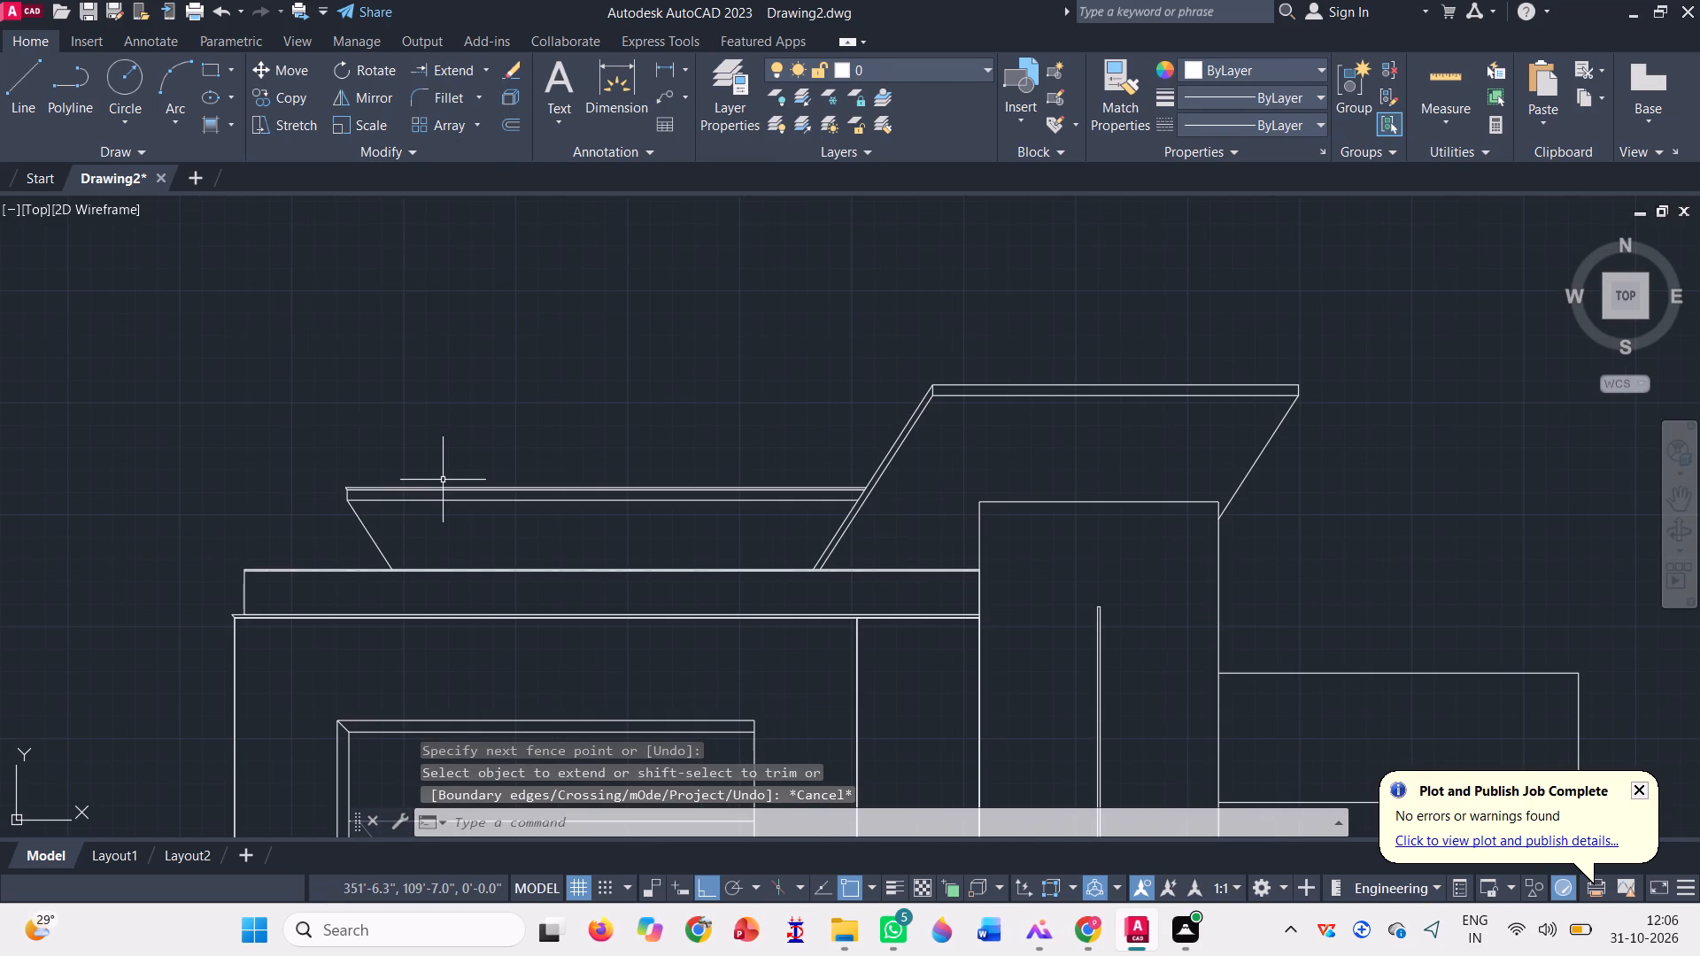
Join the cap's short slanted end, top line and bottom line into one polyline.
{"action": "scroll", "coordinate": [1383, 354], "scroll_direction": "up", "scroll_amount": 1}
{"action": "scroll", "coordinate": [777, 405], "scroll_direction": "down", "scroll_amount": 1}
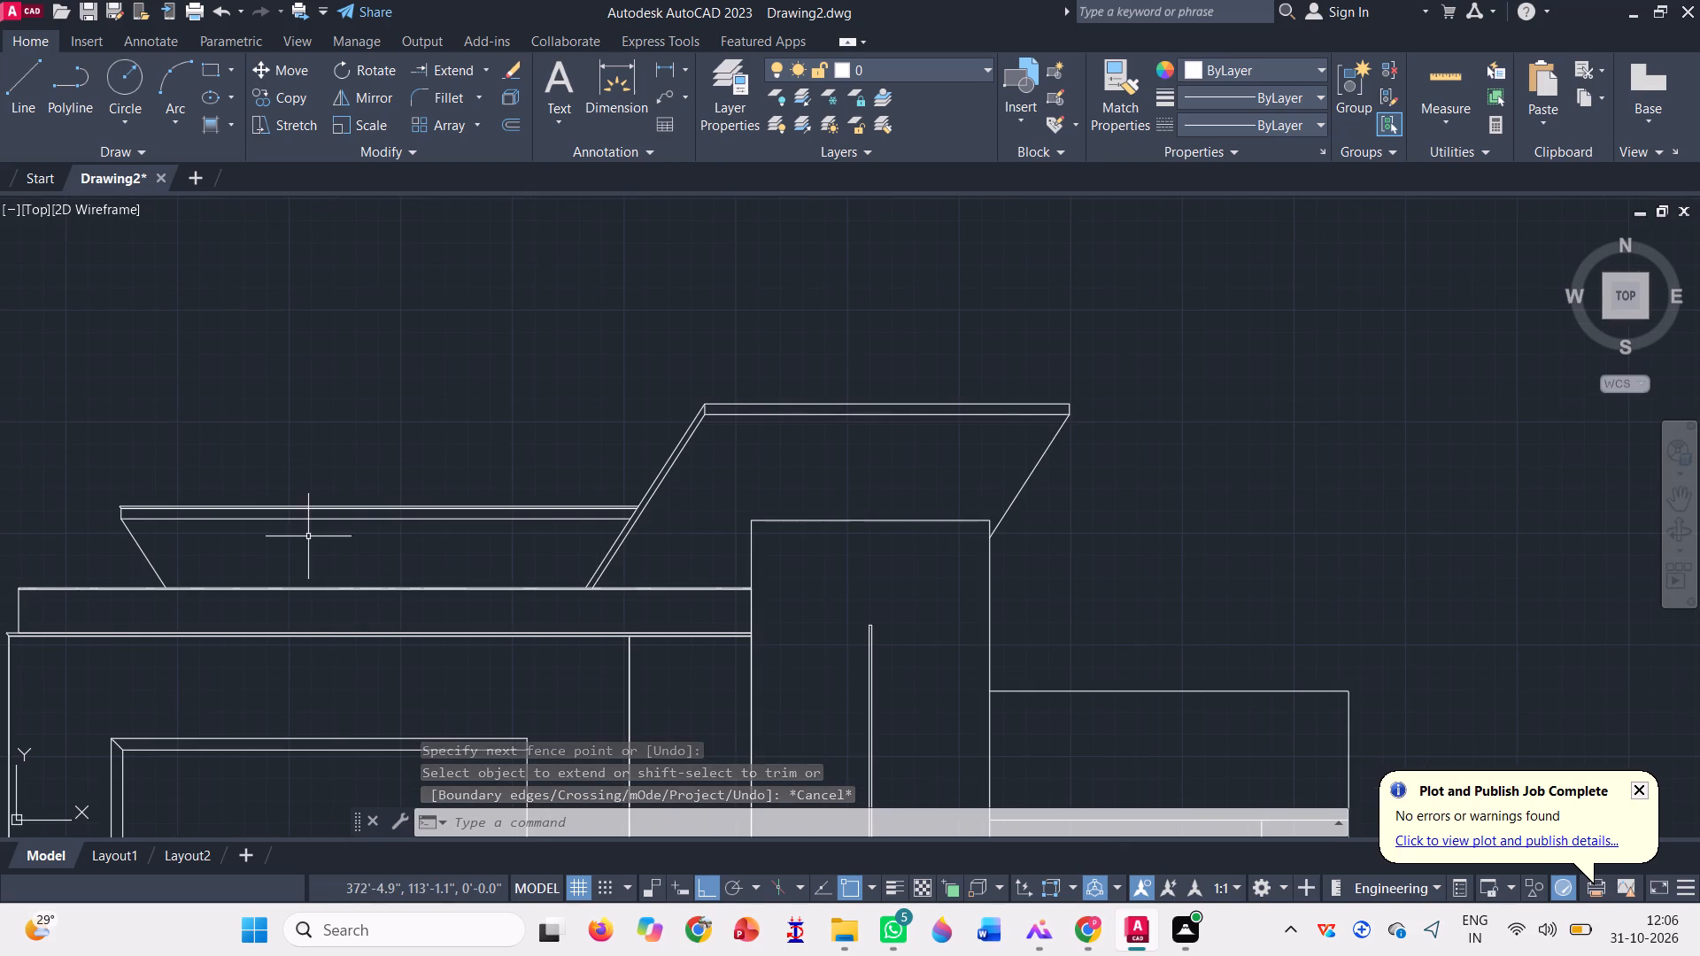
{"action": "scroll", "coordinate": [65, 528], "scroll_direction": "up", "scroll_amount": 3}
{"action": "scroll", "coordinate": [389, 436], "scroll_direction": "up", "scroll_amount": 2}
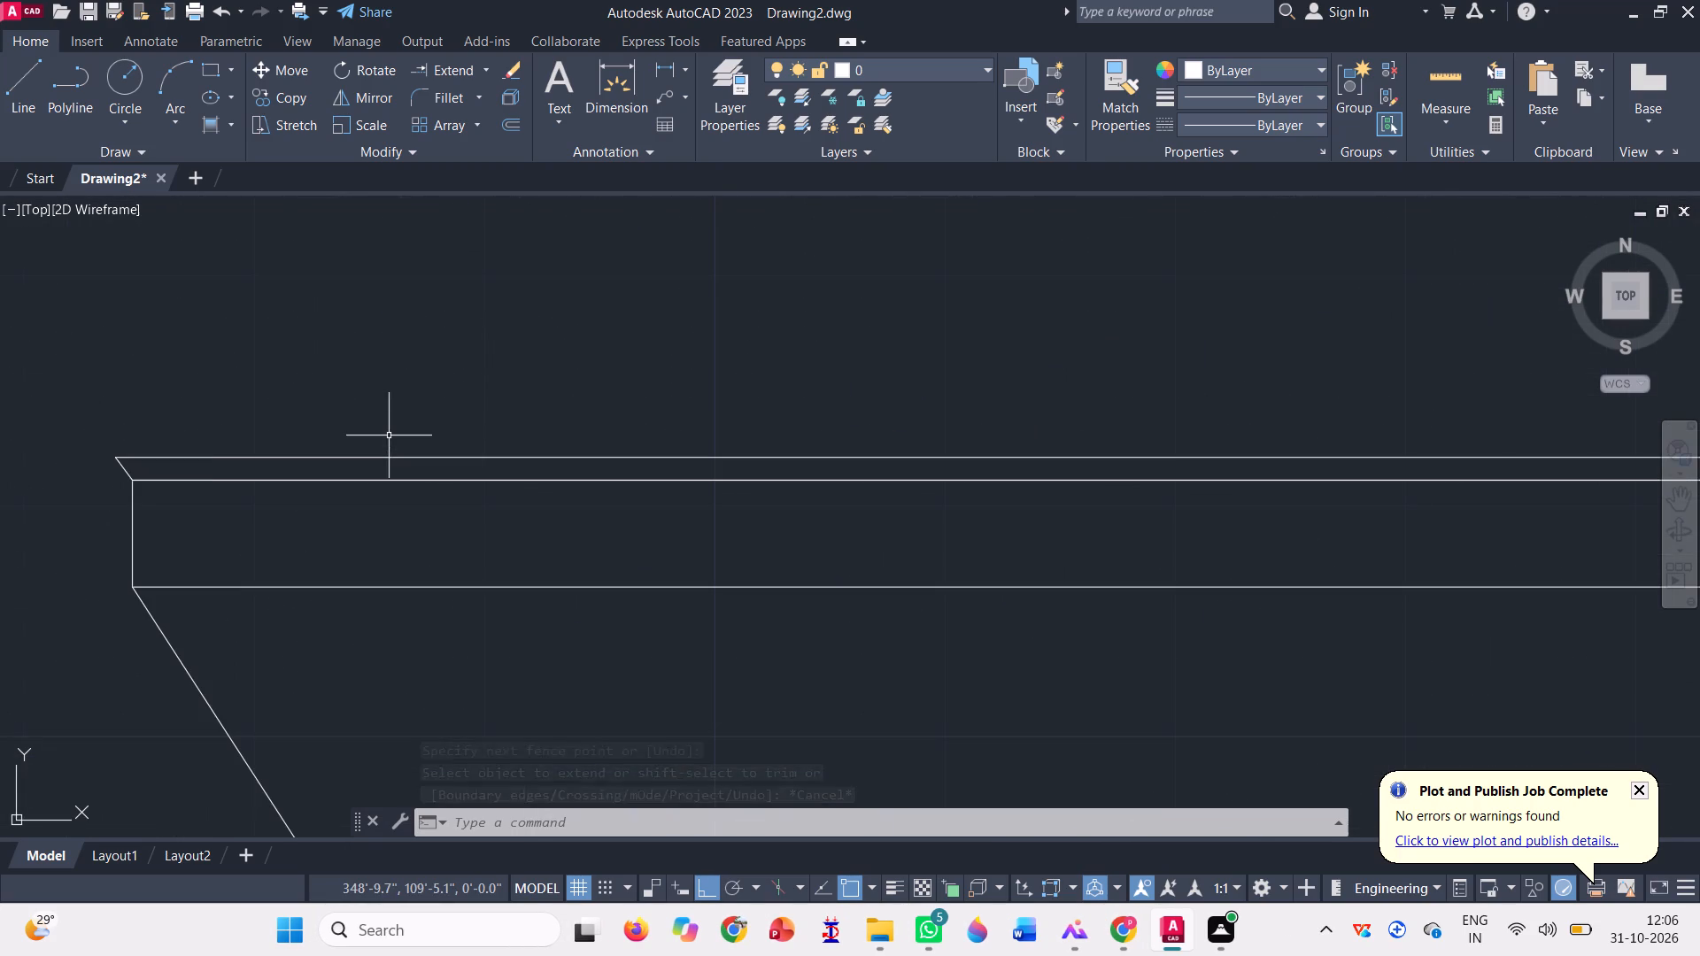
{"action": "scroll", "coordinate": [129, 459], "scroll_direction": "up", "scroll_amount": 3}
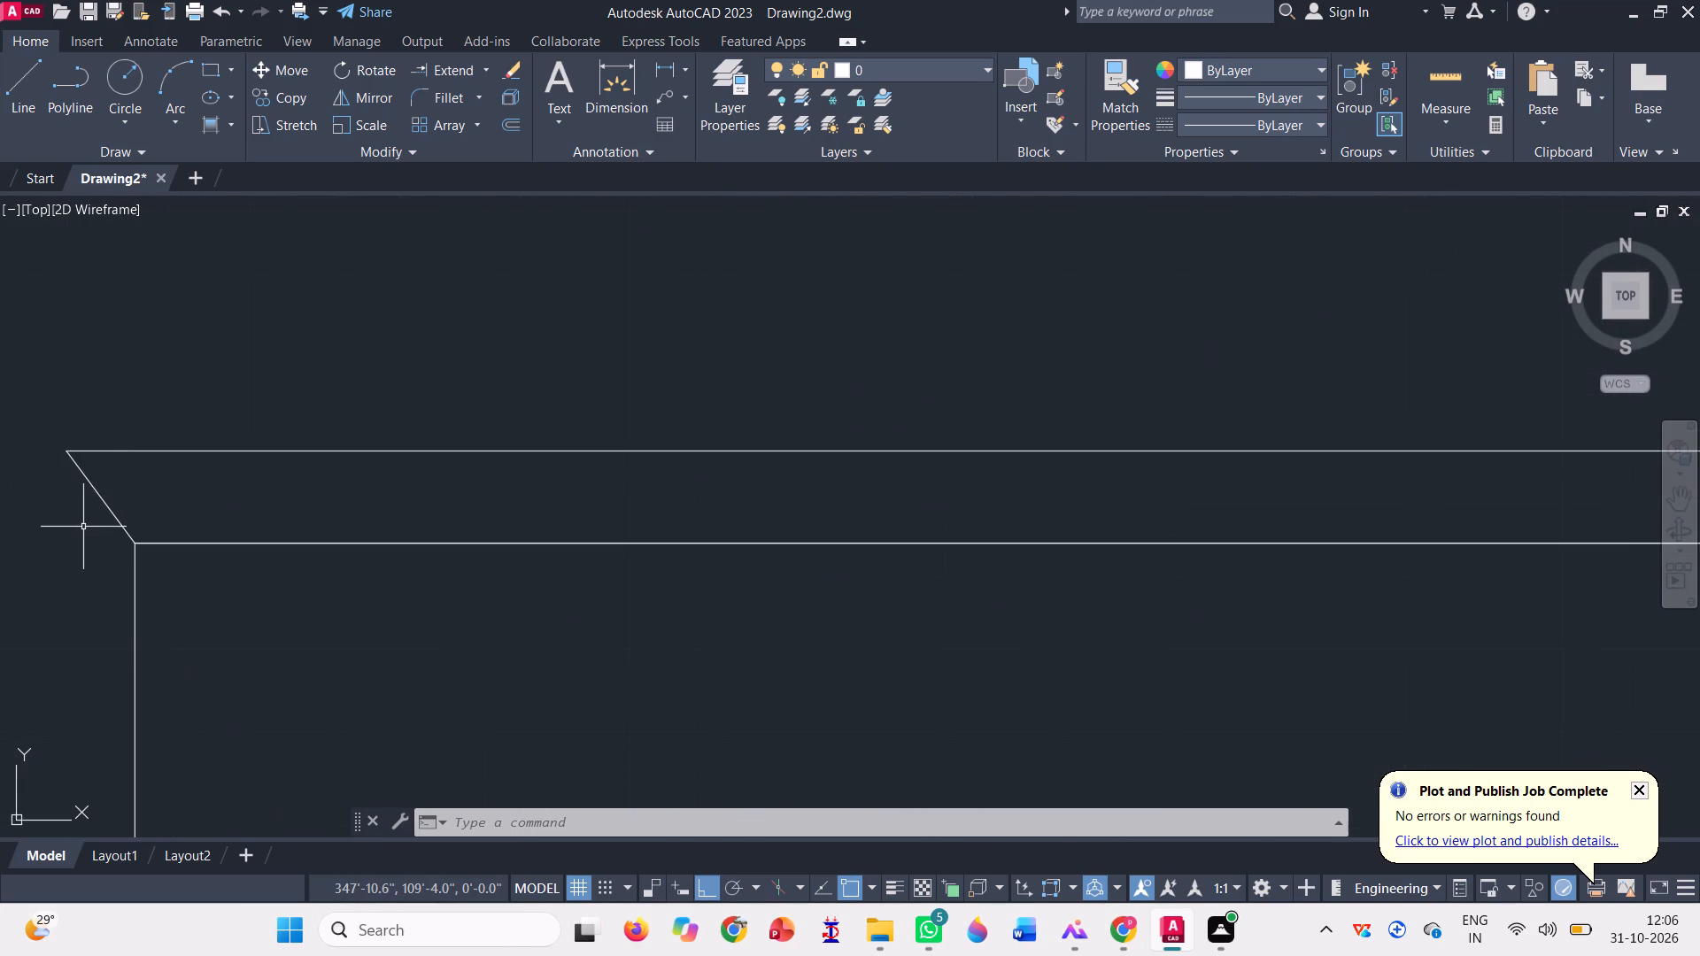
{"action": "left_click", "coordinate": [83, 524]}
{"action": "left_click", "coordinate": [72, 428]}
{"action": "scroll", "coordinate": [267, 536], "scroll_direction": "down", "scroll_amount": 3}
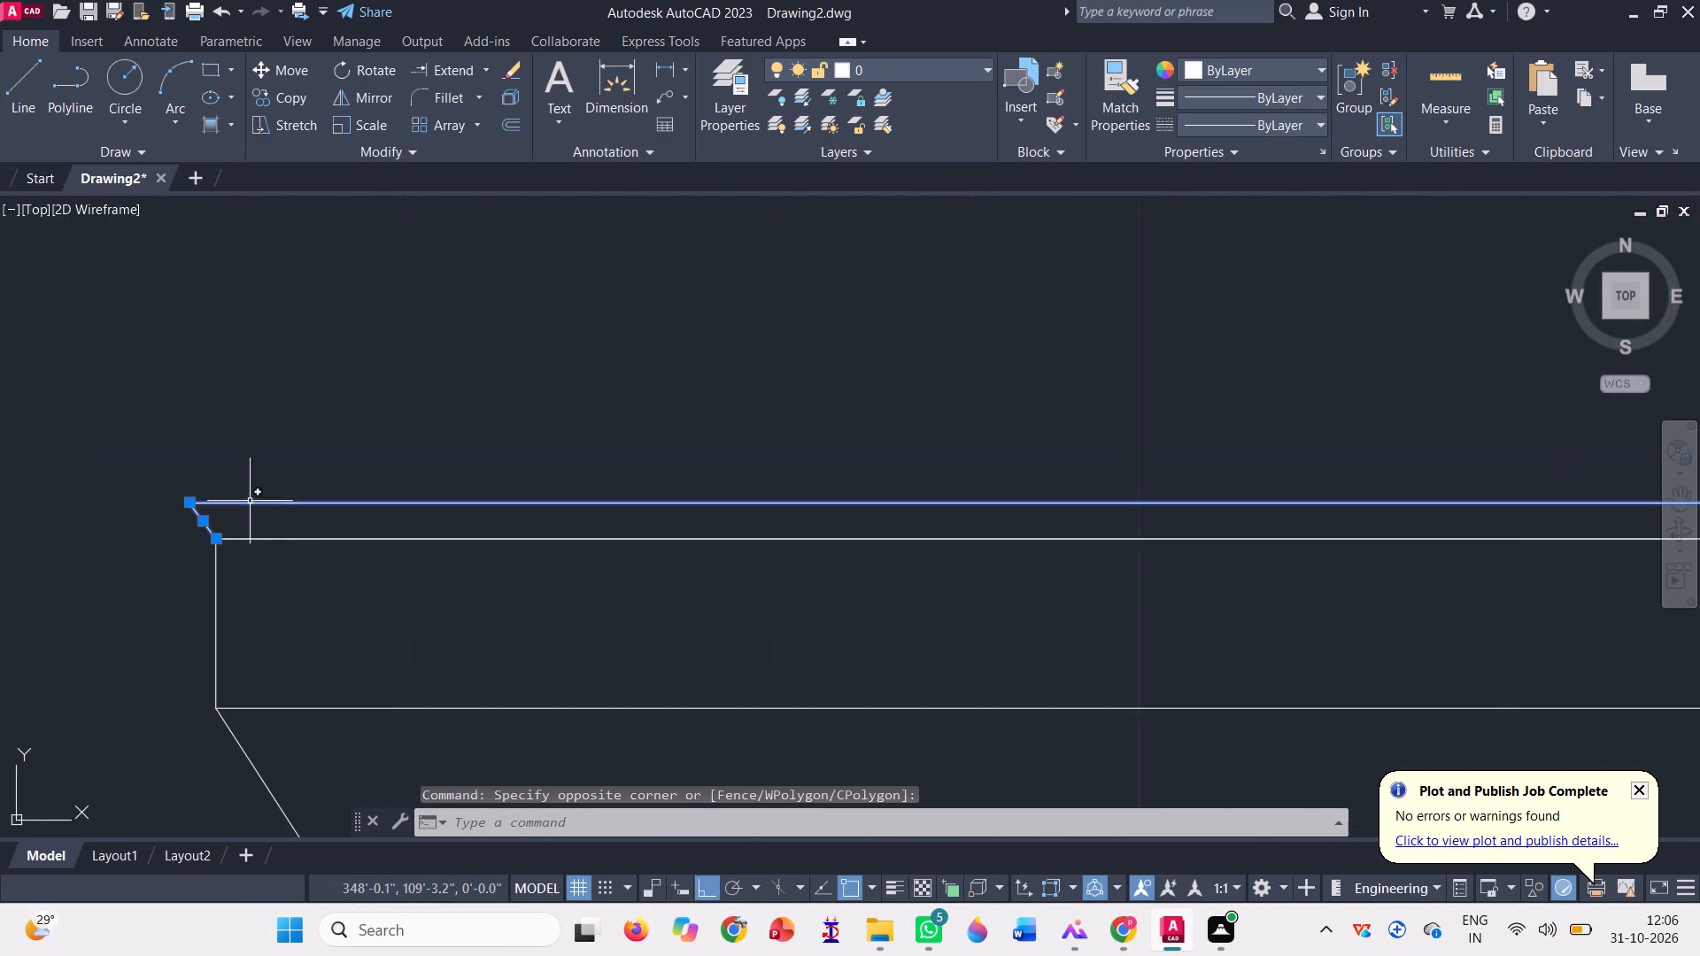
{"action": "scroll", "coordinate": [249, 501], "scroll_direction": "down", "scroll_amount": 2}
{"action": "scroll", "coordinate": [366, 467], "scroll_direction": "down", "scroll_amount": 1}
{"action": "scroll", "coordinate": [377, 514], "scroll_direction": "up", "scroll_amount": 2}
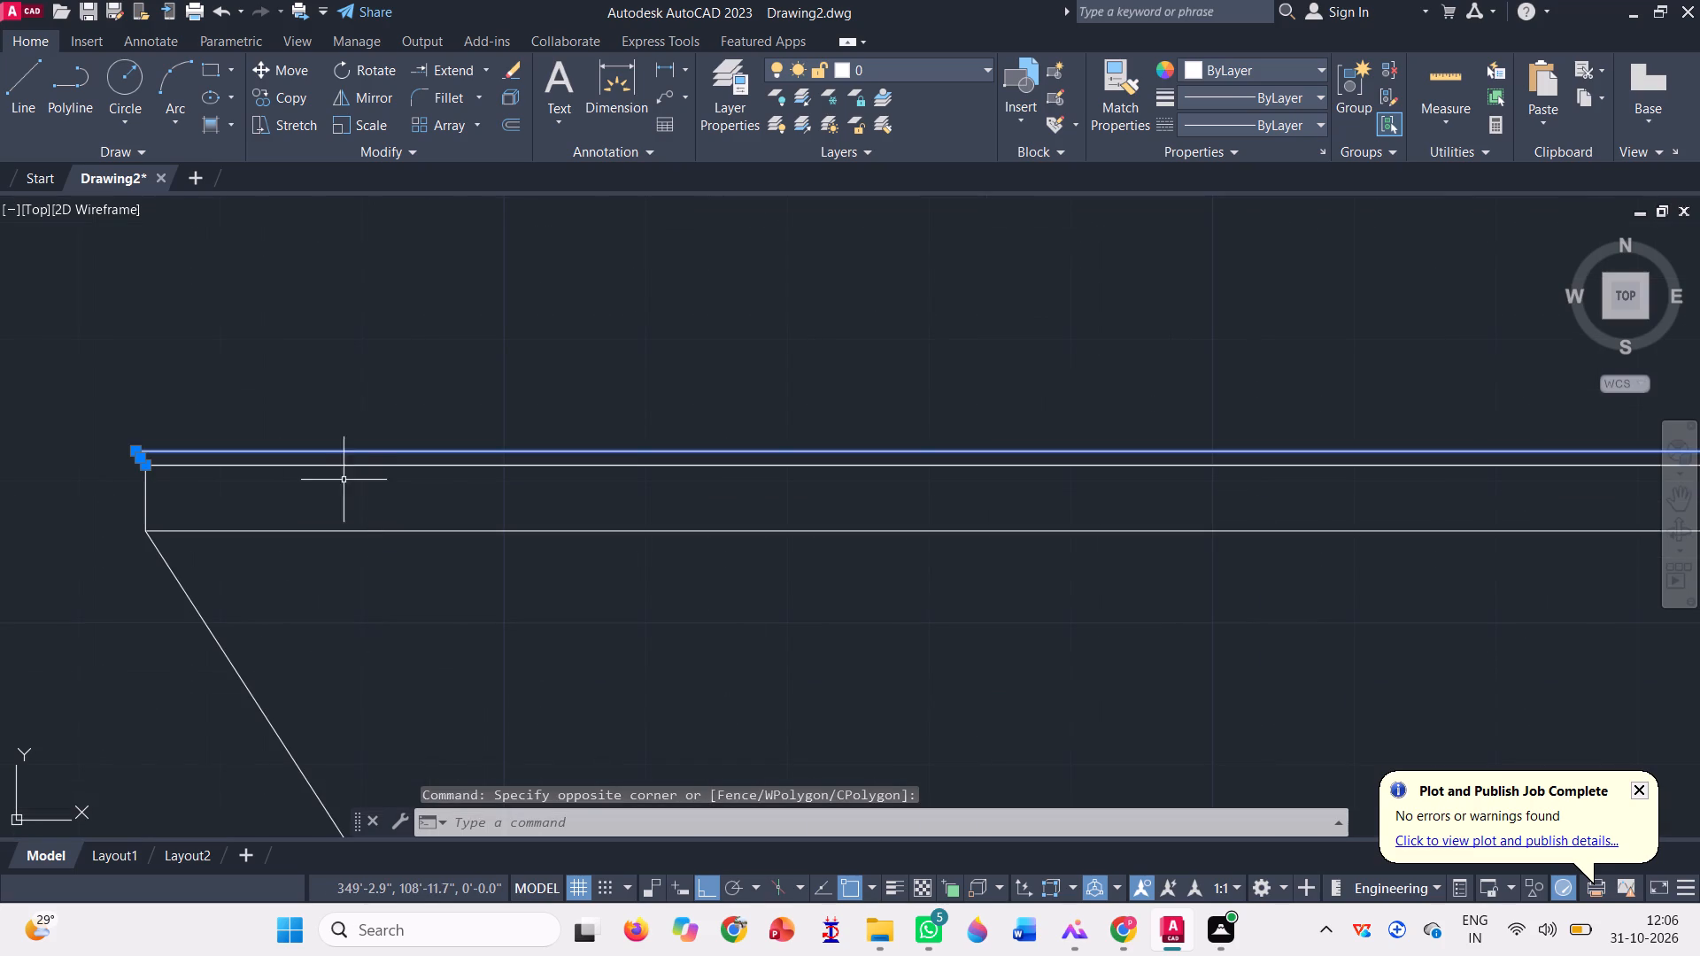
{"action": "left_click", "coordinate": [329, 467]}
{"action": "scroll", "coordinate": [245, 468], "scroll_direction": "down", "scroll_amount": 2}
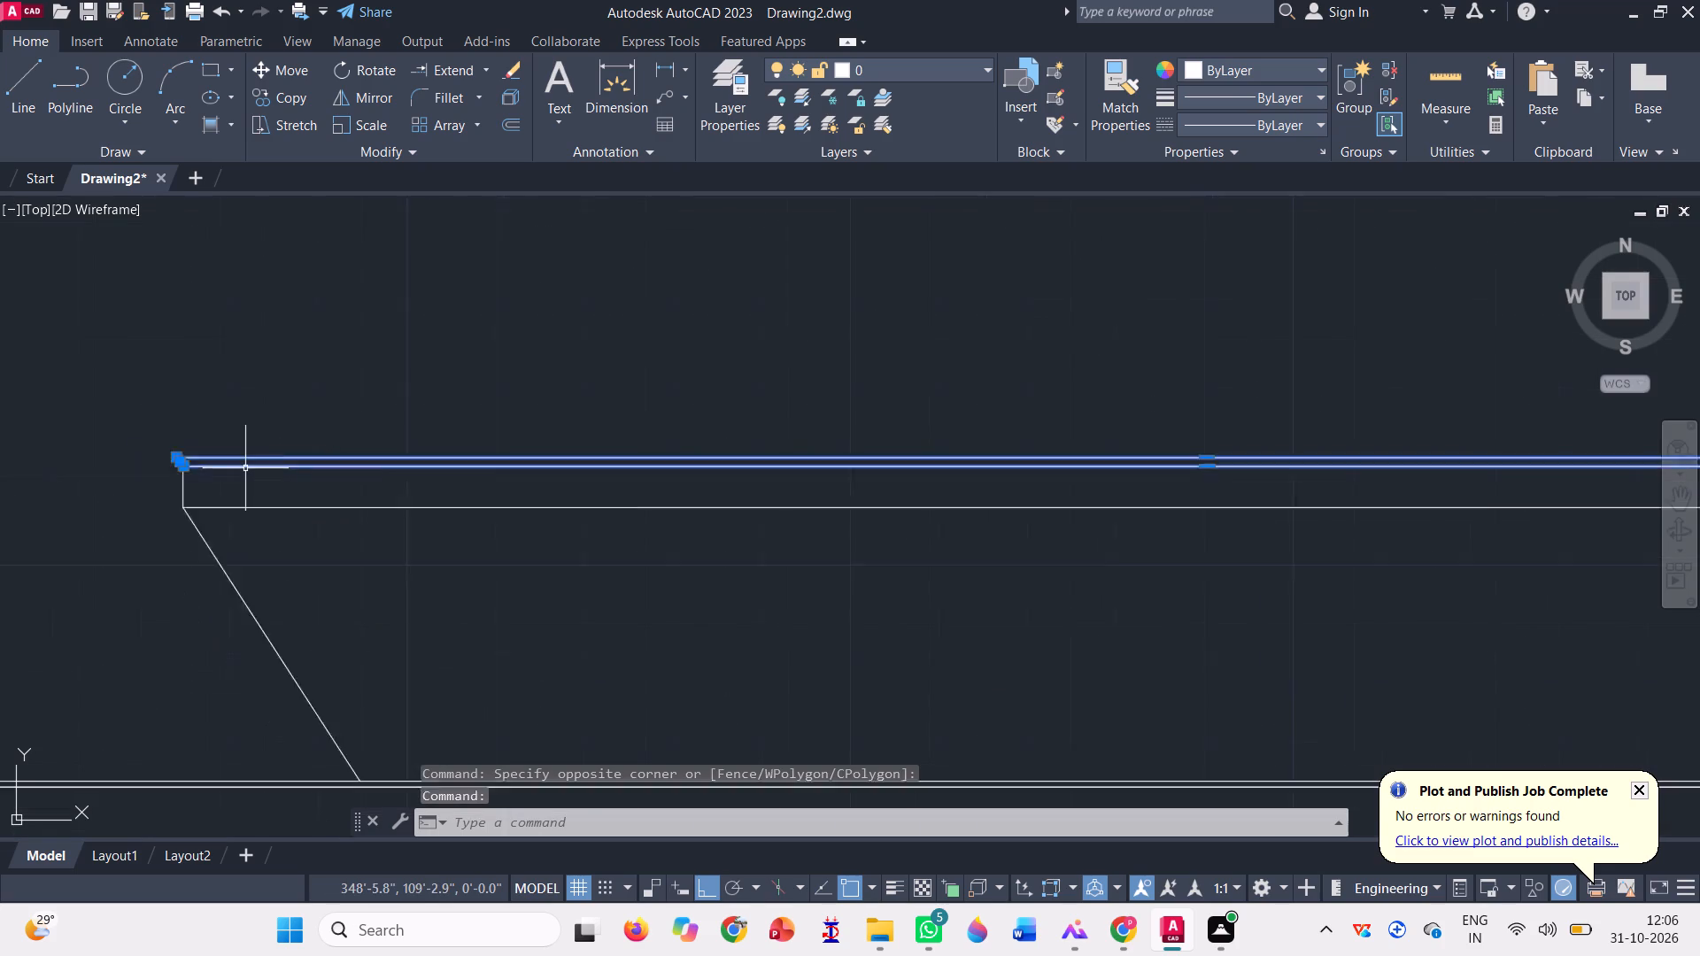
{"action": "key", "text": "j"}
{"action": "key", "text": "Return"}
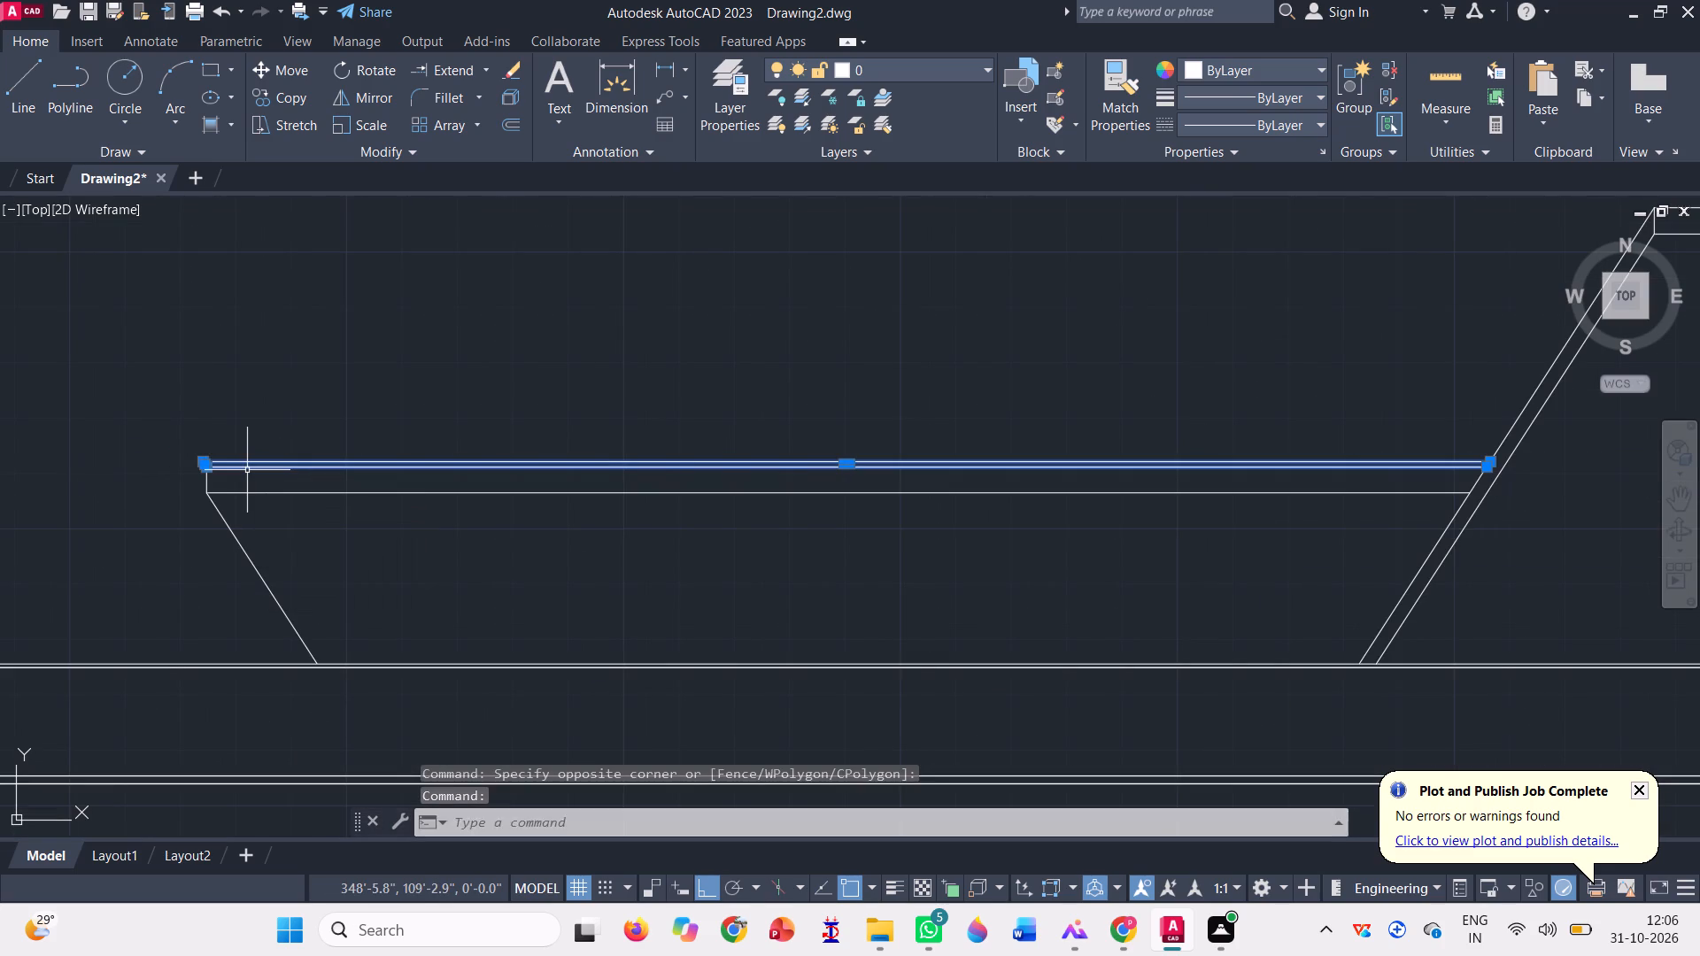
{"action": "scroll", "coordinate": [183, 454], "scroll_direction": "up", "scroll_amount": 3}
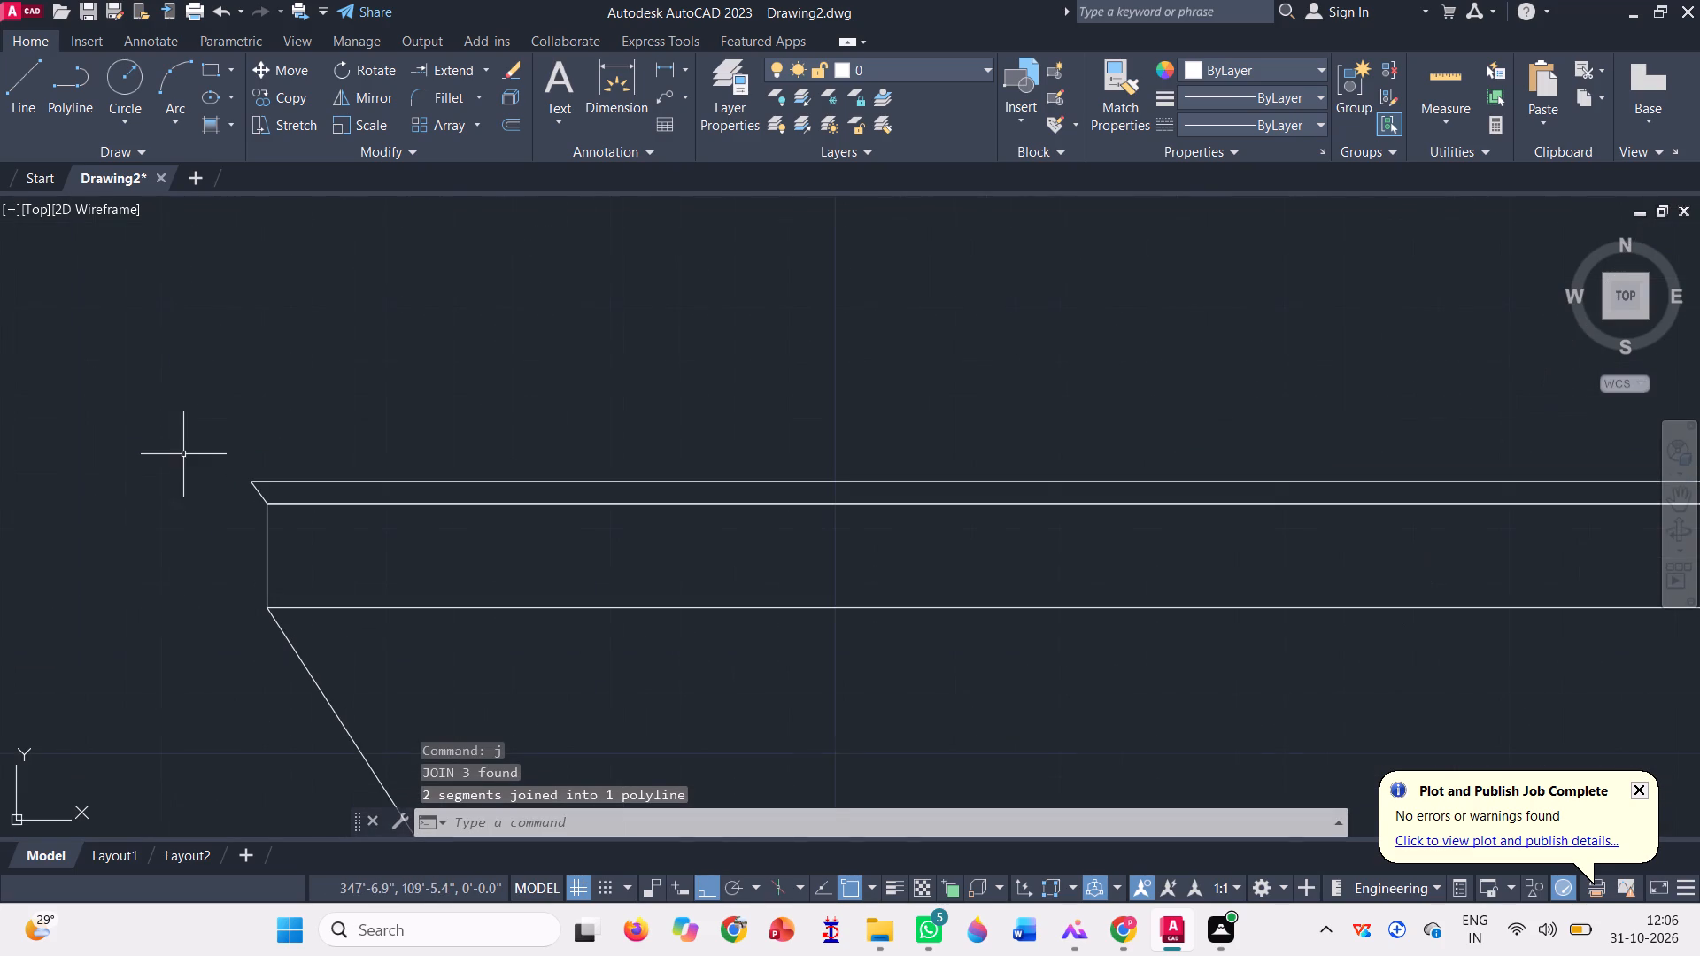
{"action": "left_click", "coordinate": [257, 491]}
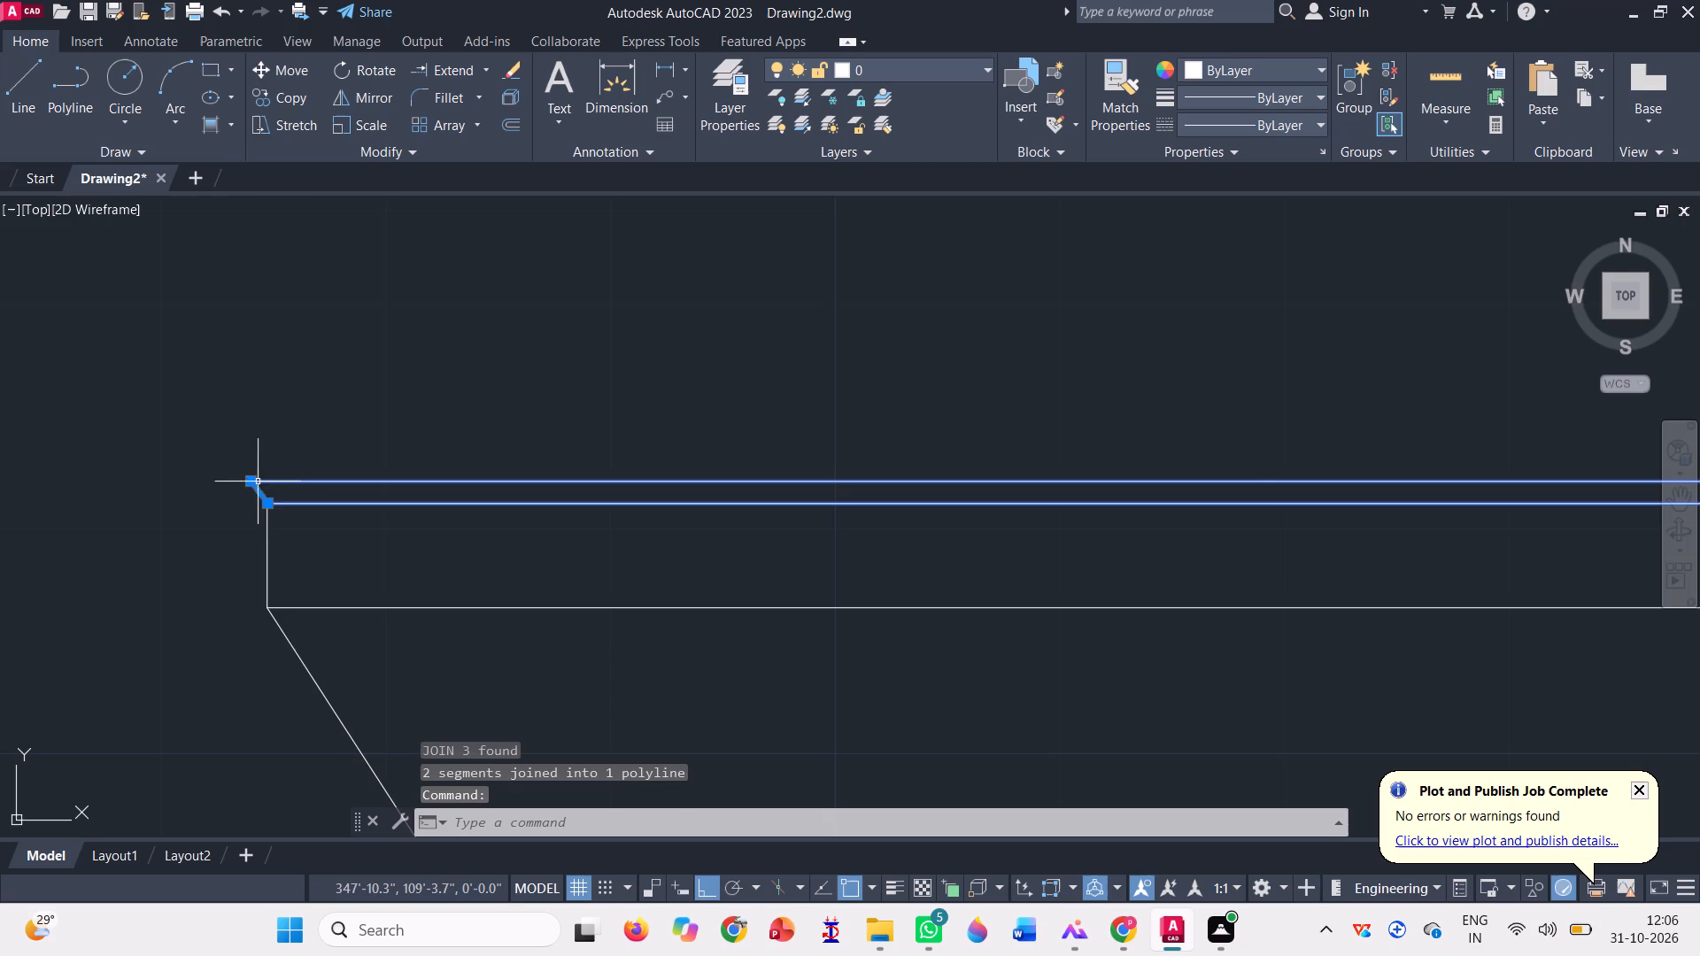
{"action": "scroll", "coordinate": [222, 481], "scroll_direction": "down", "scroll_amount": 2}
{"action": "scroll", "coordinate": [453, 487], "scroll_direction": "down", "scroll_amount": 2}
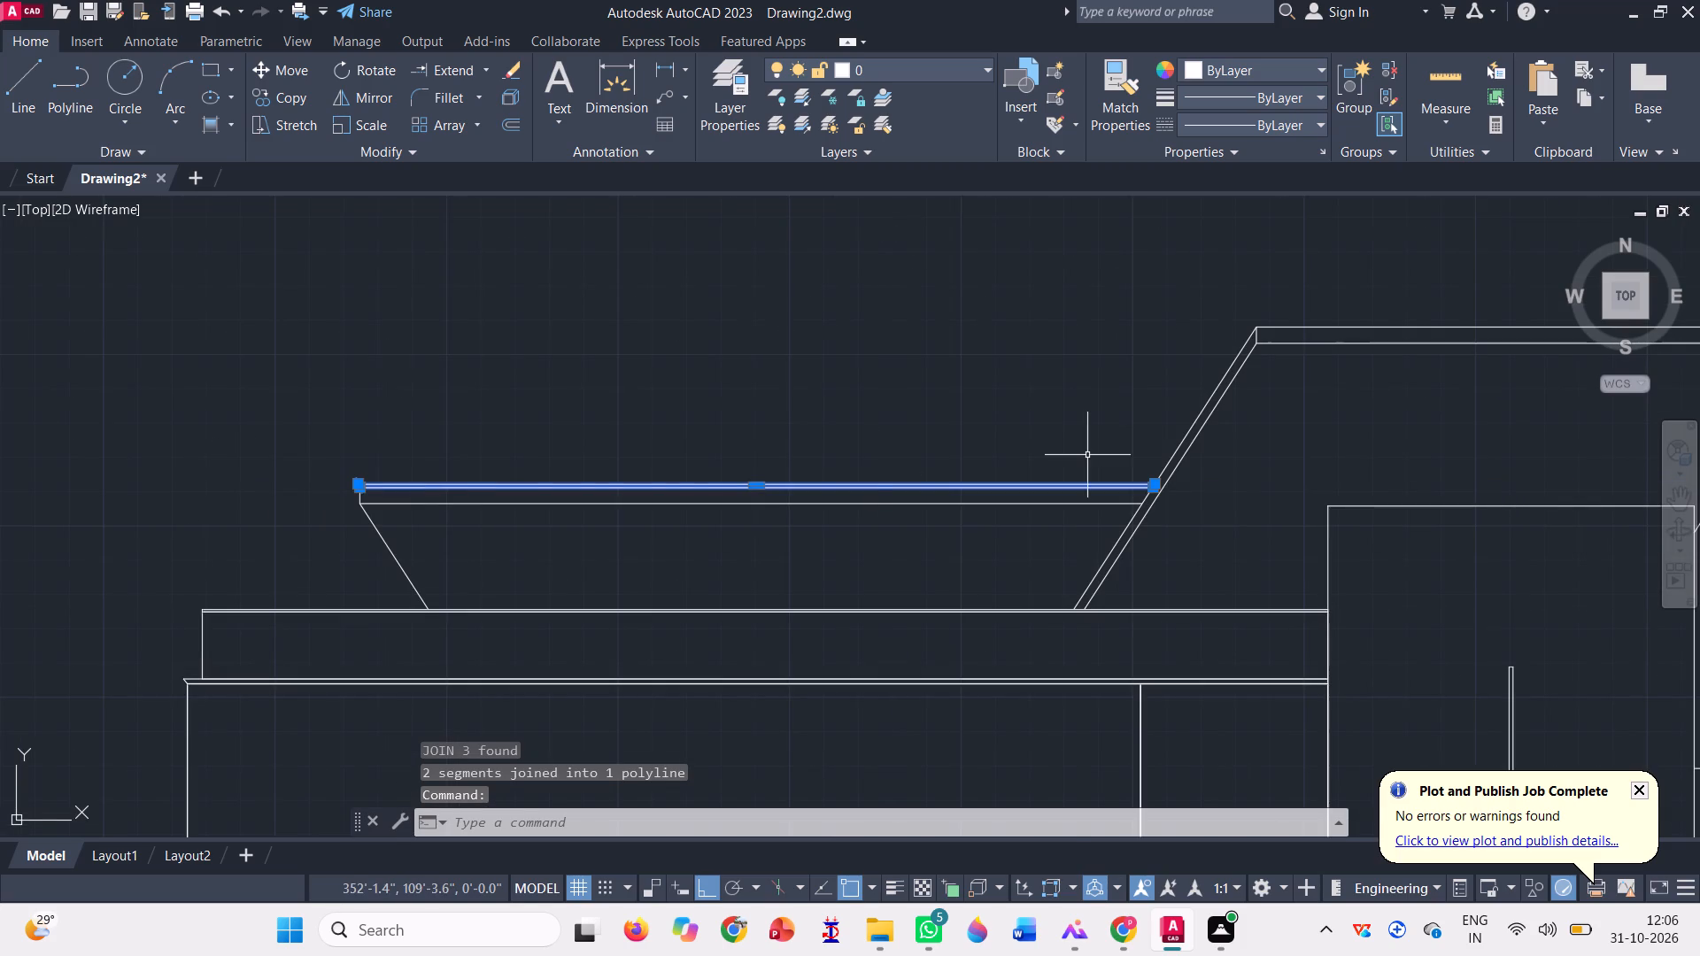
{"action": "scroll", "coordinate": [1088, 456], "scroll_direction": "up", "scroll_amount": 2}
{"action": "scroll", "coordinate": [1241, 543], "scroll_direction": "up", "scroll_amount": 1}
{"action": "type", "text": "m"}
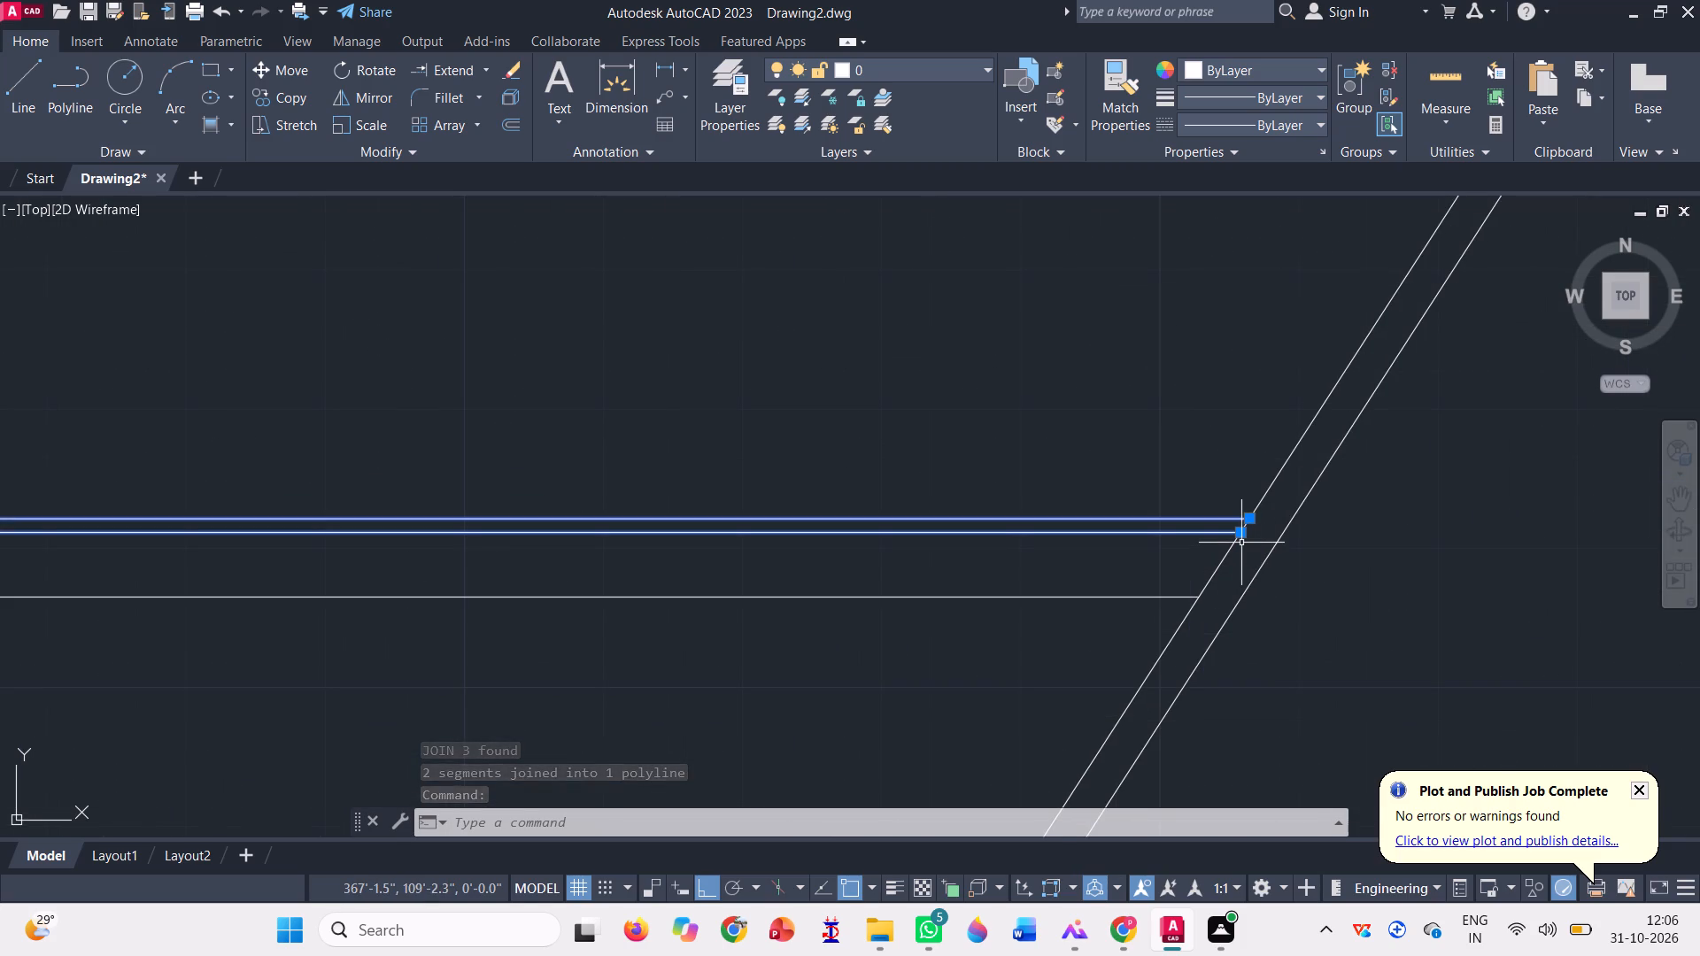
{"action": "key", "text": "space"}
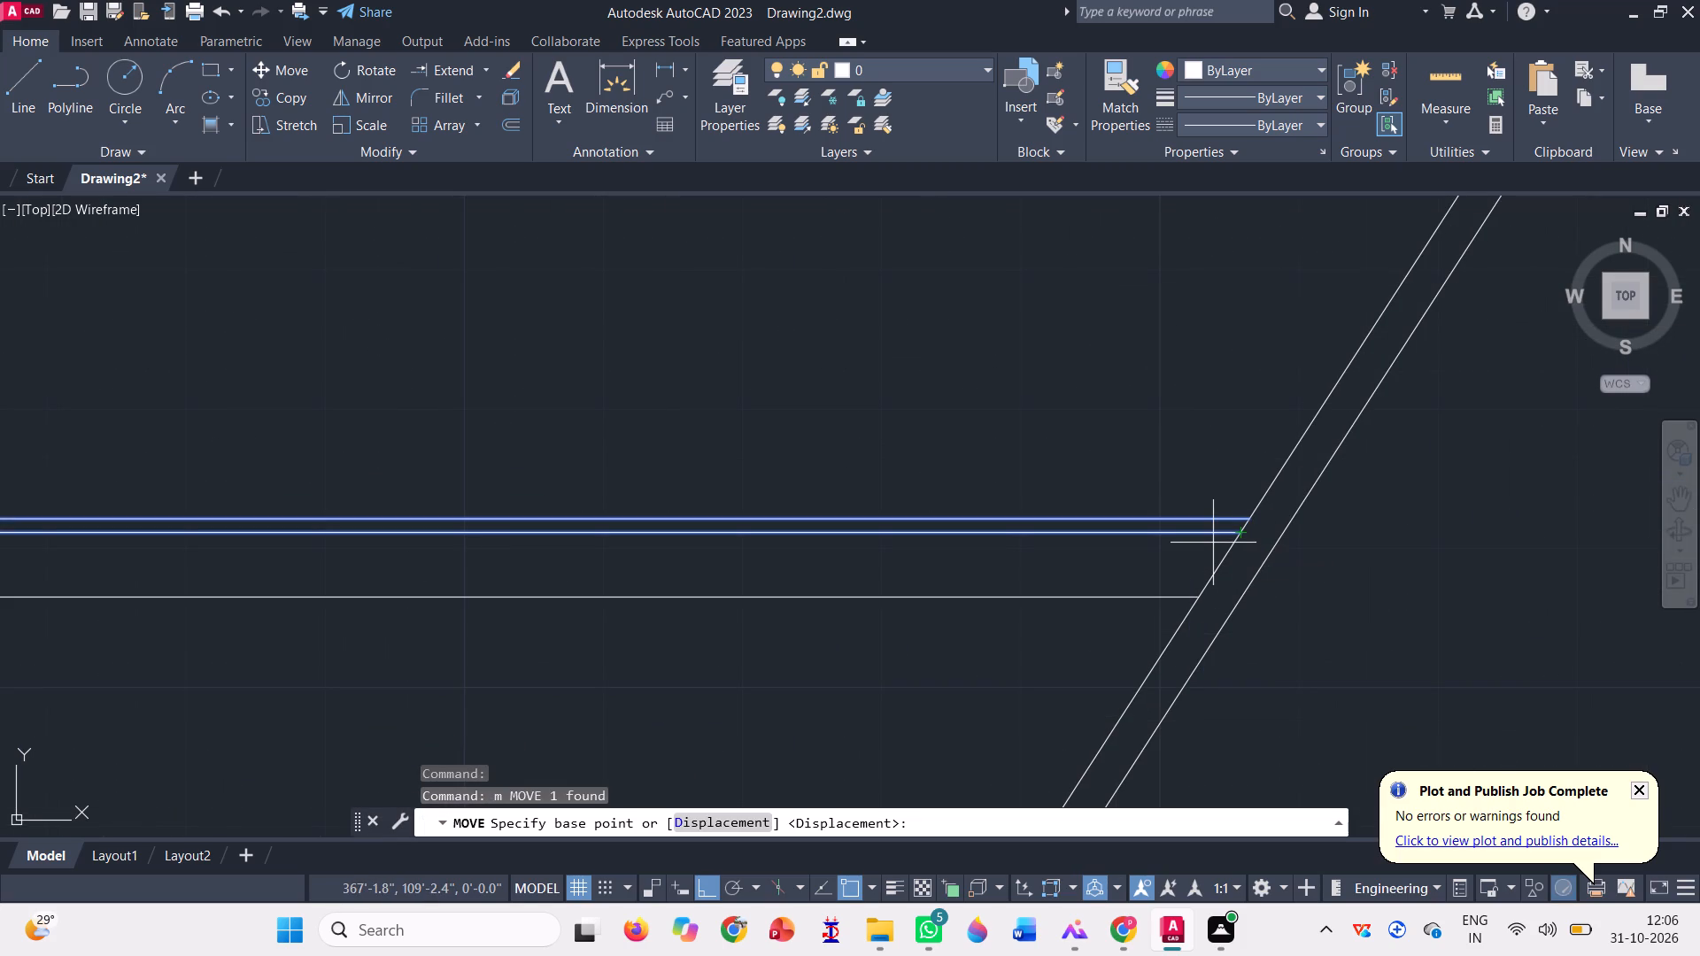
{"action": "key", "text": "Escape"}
Copy the lower slab's joined cap polyline to a free spot just above the higher slab between the slanted lines.
{"action": "left_click", "coordinate": [1230, 524]}
{"action": "left_click", "coordinate": [1192, 498]}
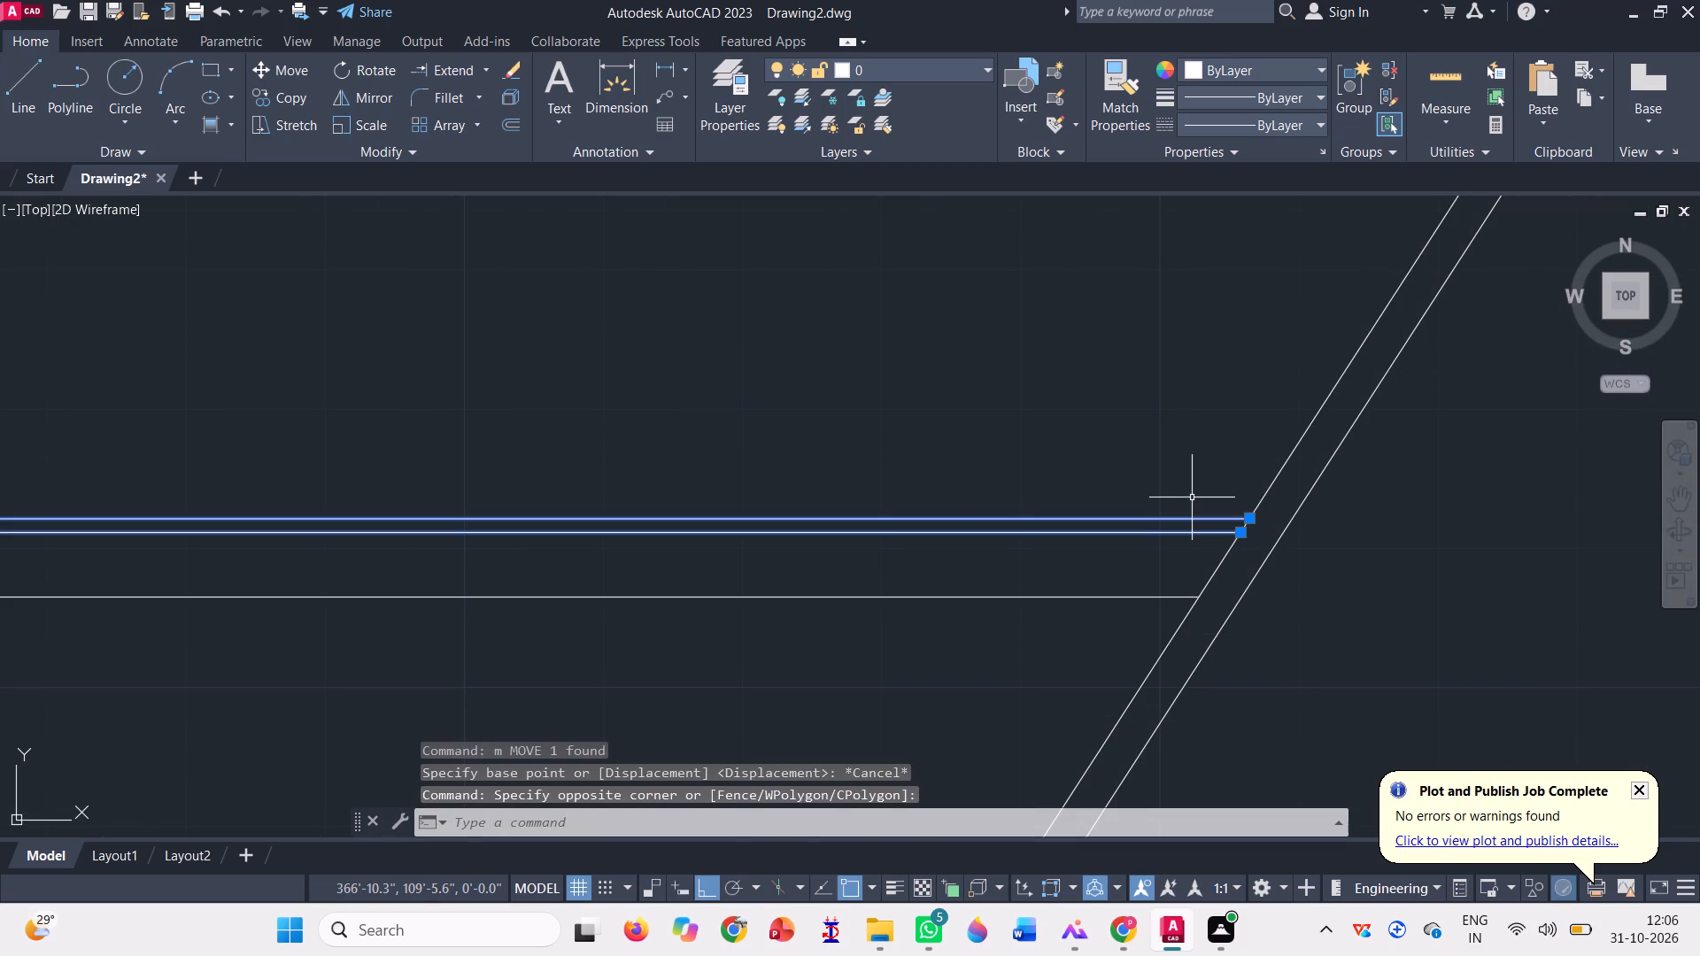
{"action": "type", "text": "co"}
{"action": "key", "text": "space"}
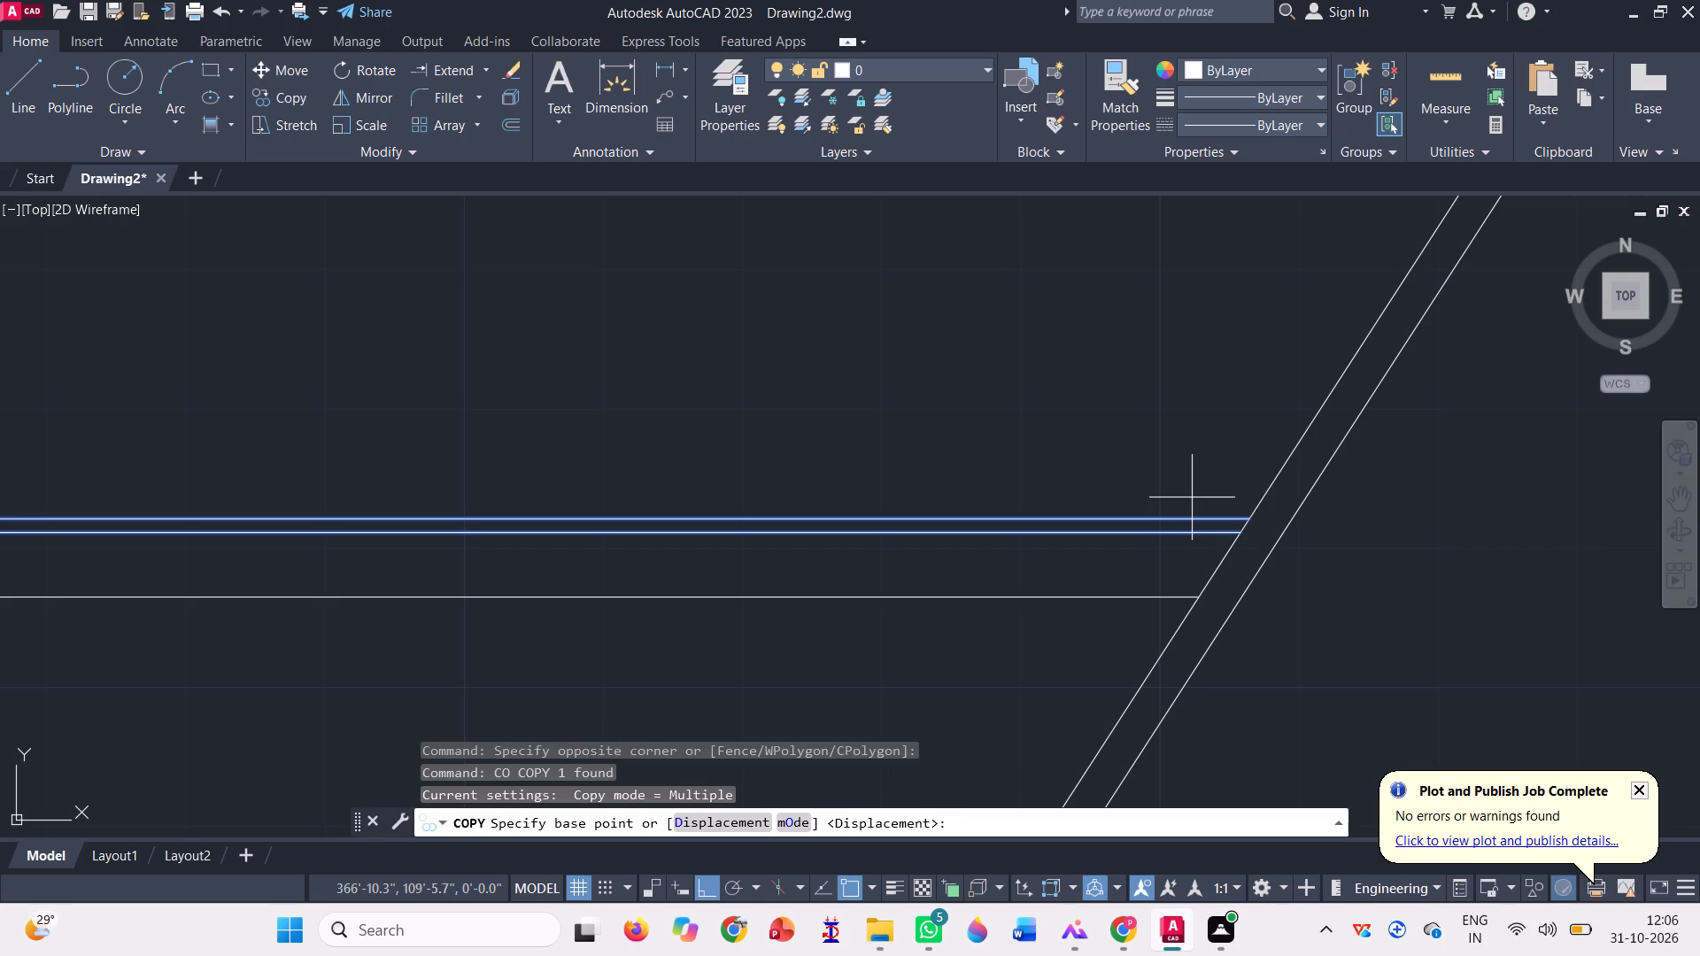
{"action": "scroll", "coordinate": [1353, 605], "scroll_direction": "up", "scroll_amount": 2}
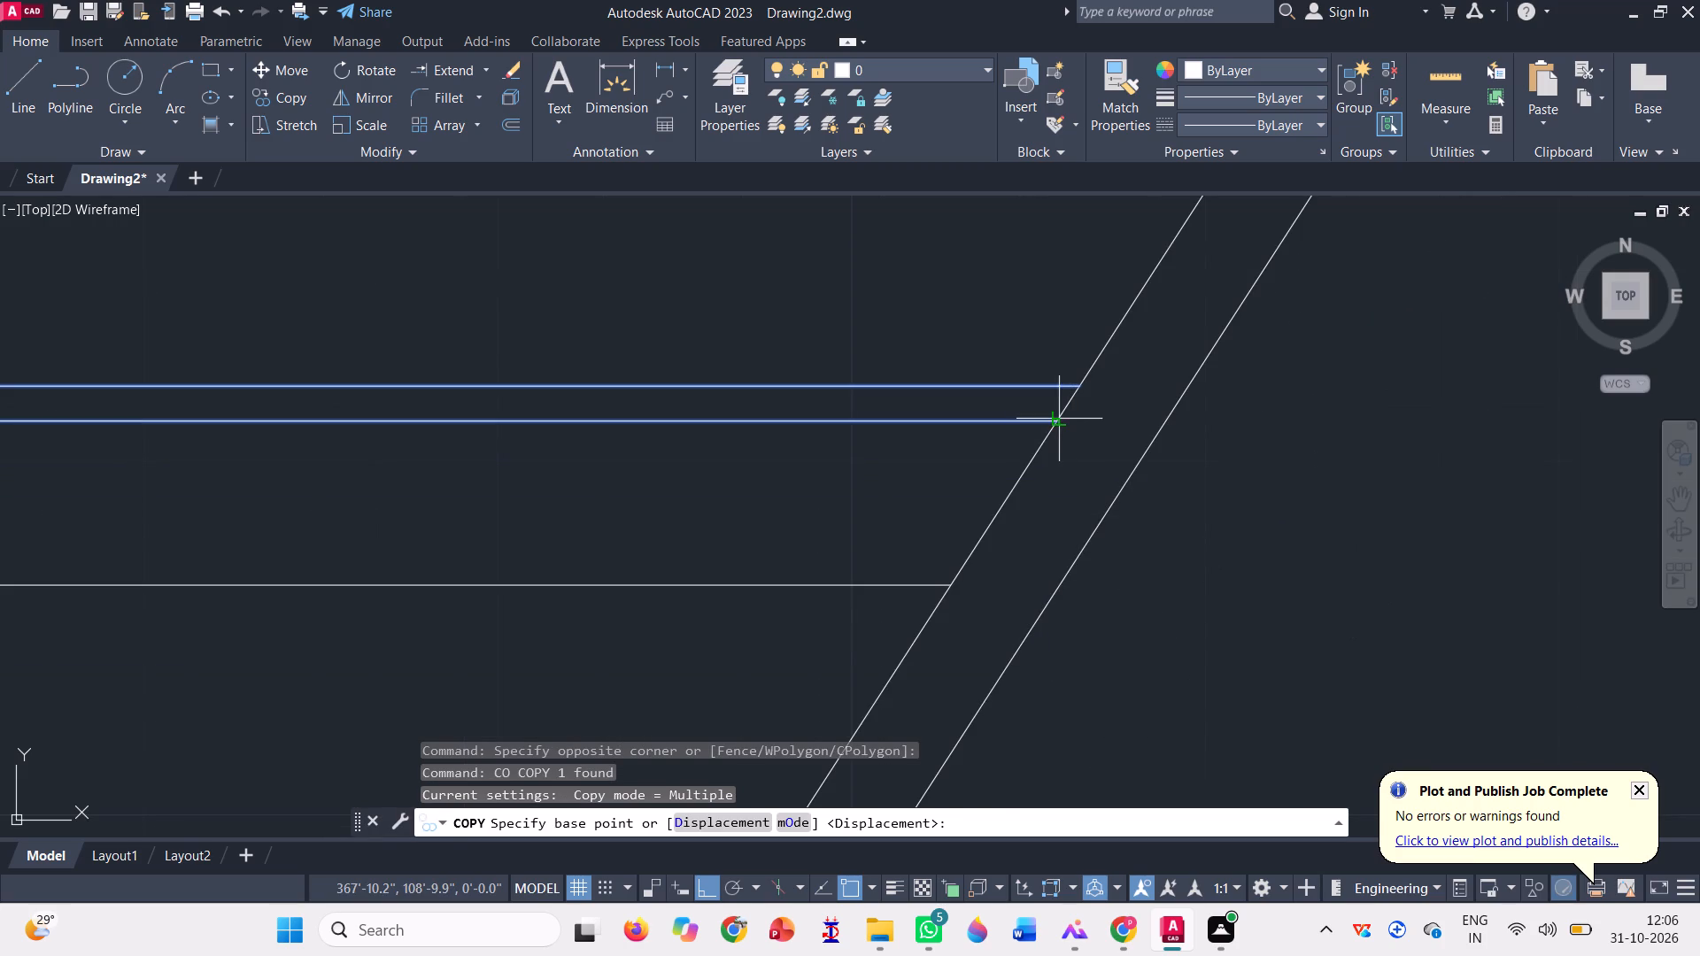
{"action": "left_click", "coordinate": [1054, 420]}
{"action": "scroll", "coordinate": [739, 533], "scroll_direction": "down", "scroll_amount": 6}
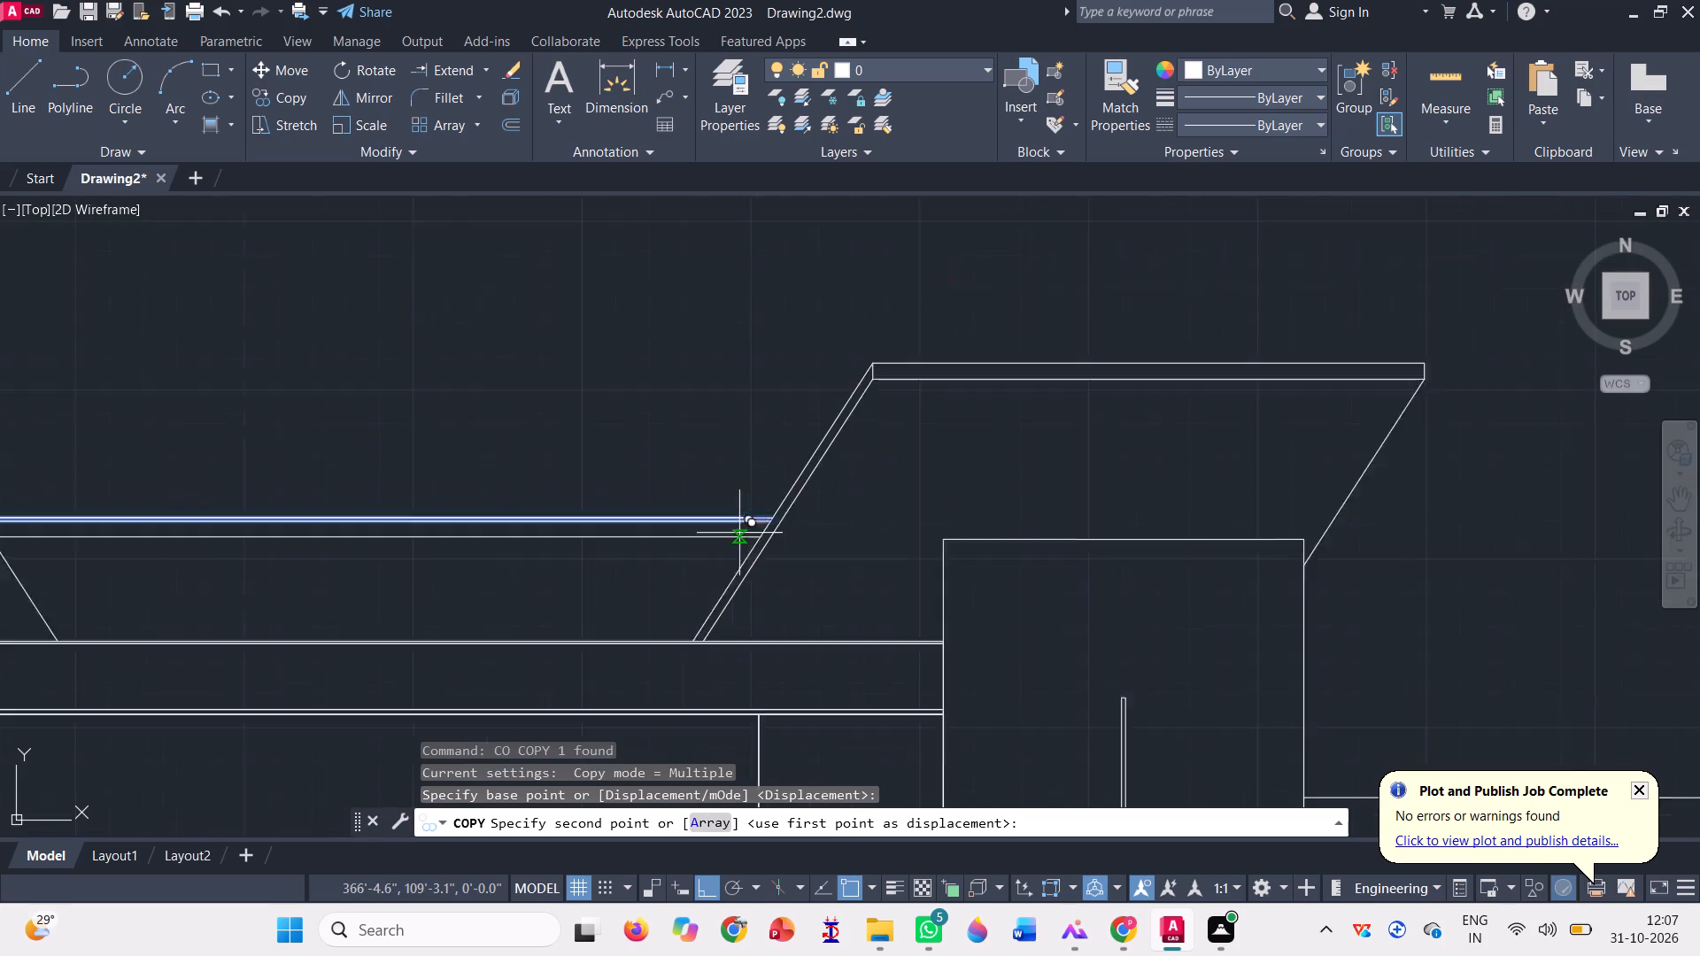
{"action": "scroll", "coordinate": [739, 533], "scroll_direction": "down", "scroll_amount": 1}
{"action": "key", "text": "F8"}
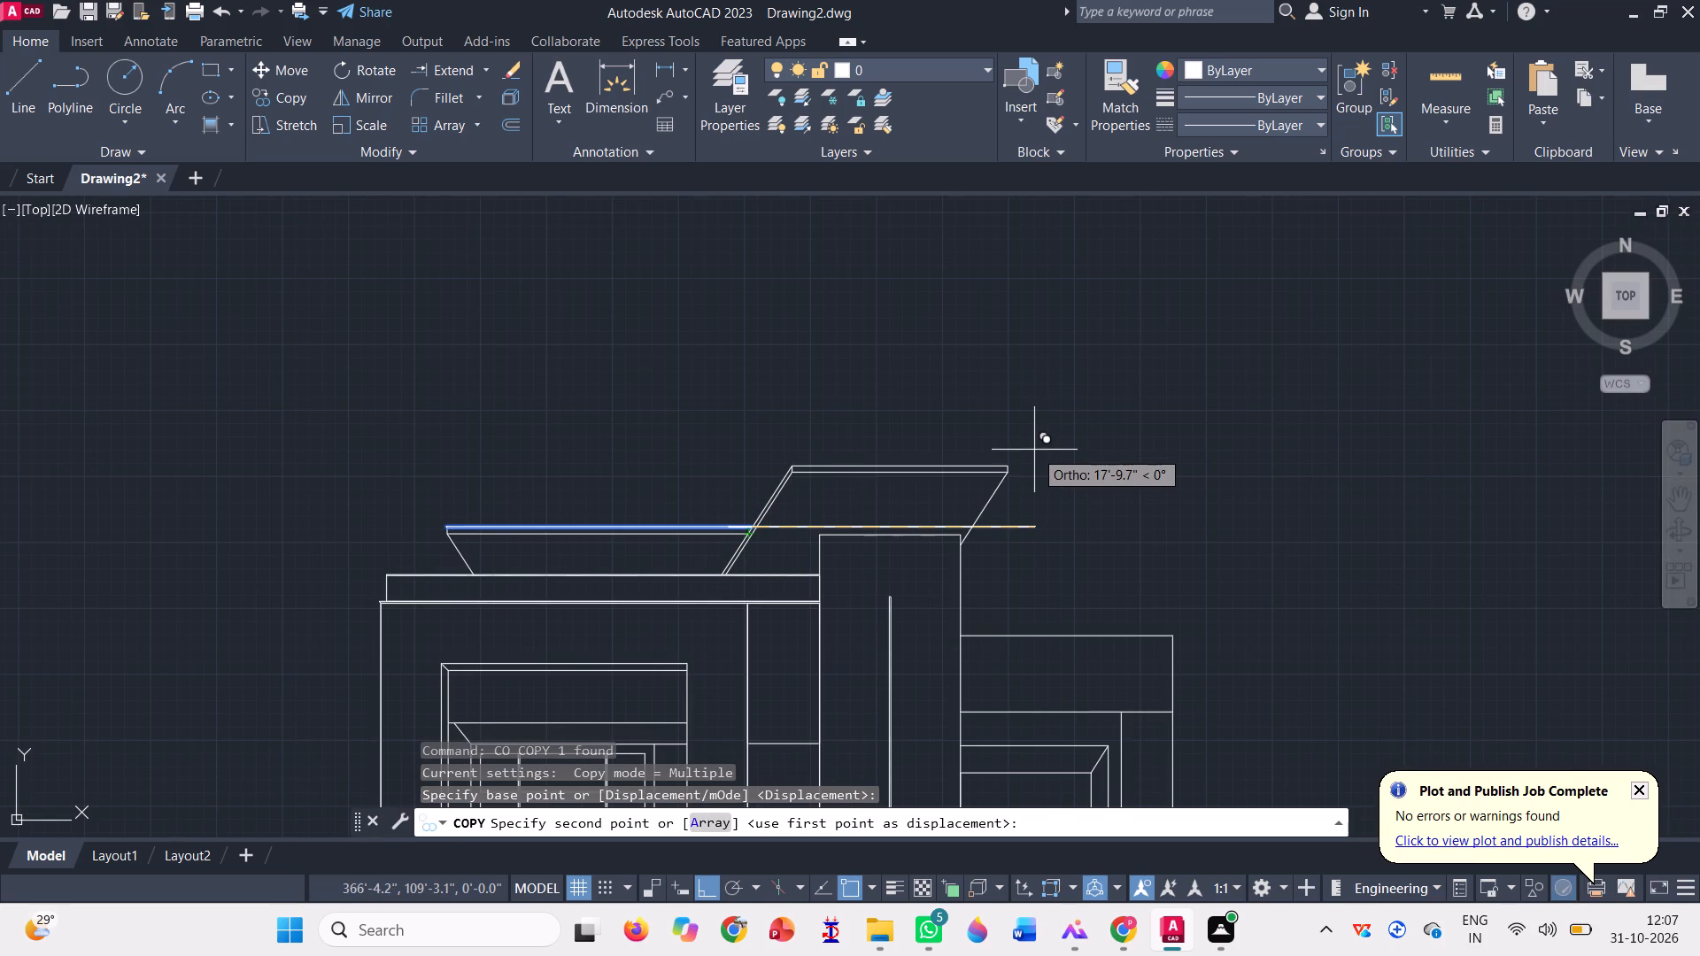
{"action": "scroll", "coordinate": [1034, 450], "scroll_direction": "up", "scroll_amount": 2}
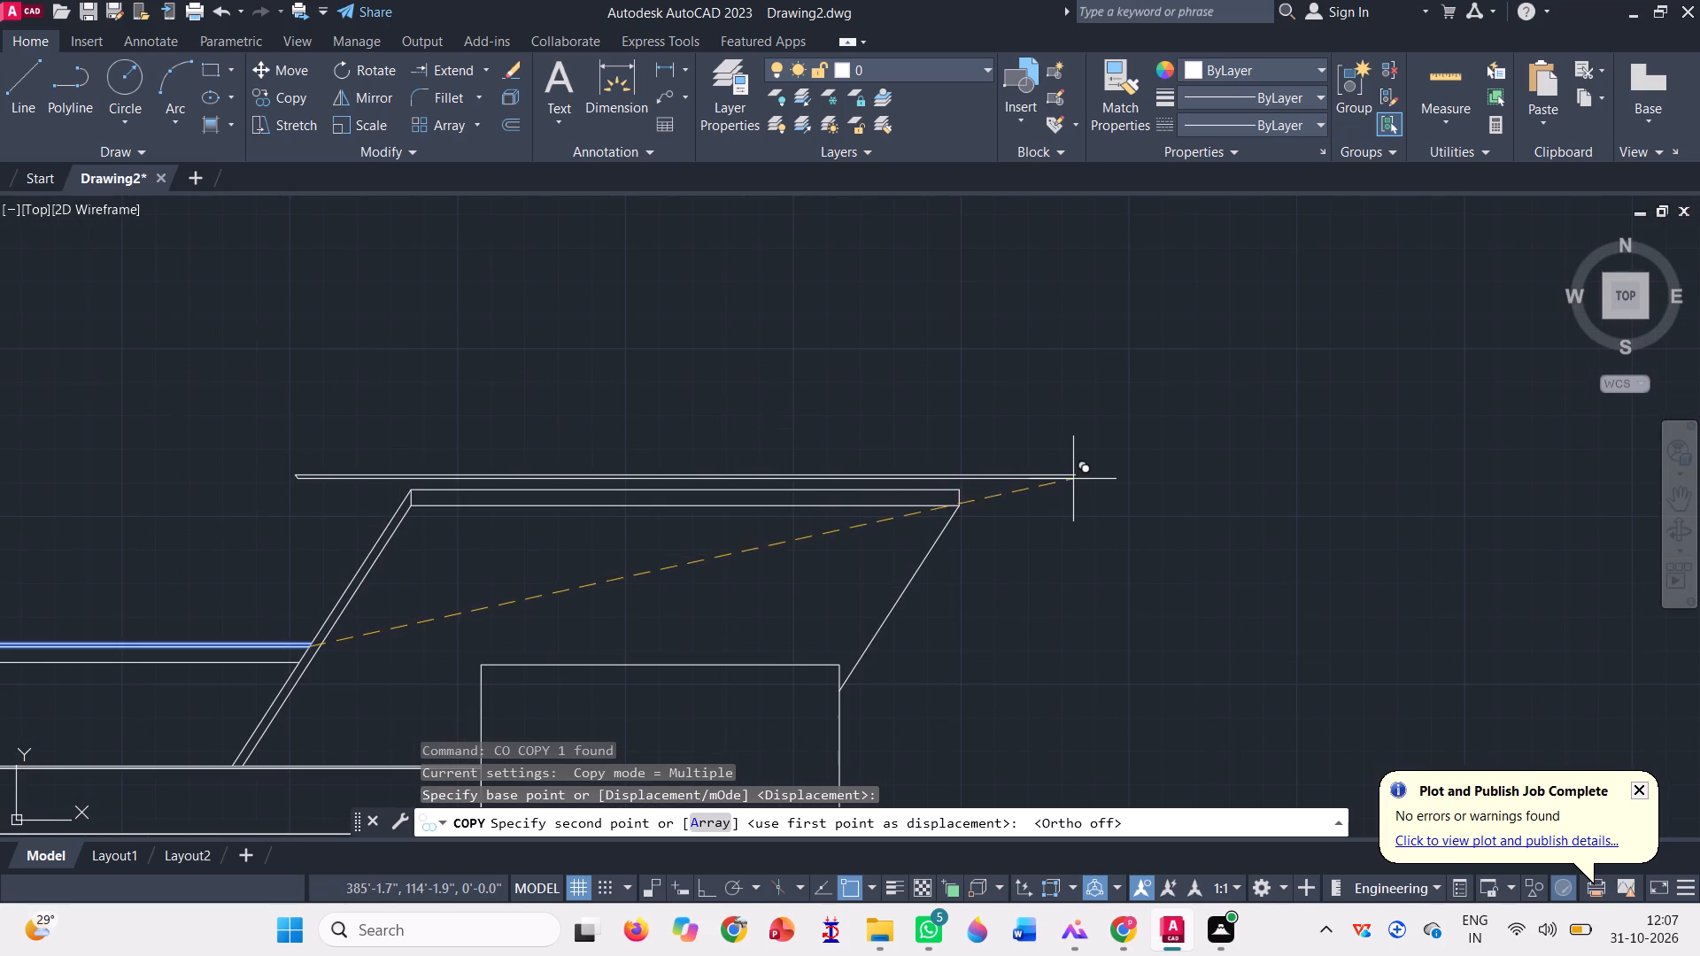
{"action": "left_click", "coordinate": [1218, 444]}
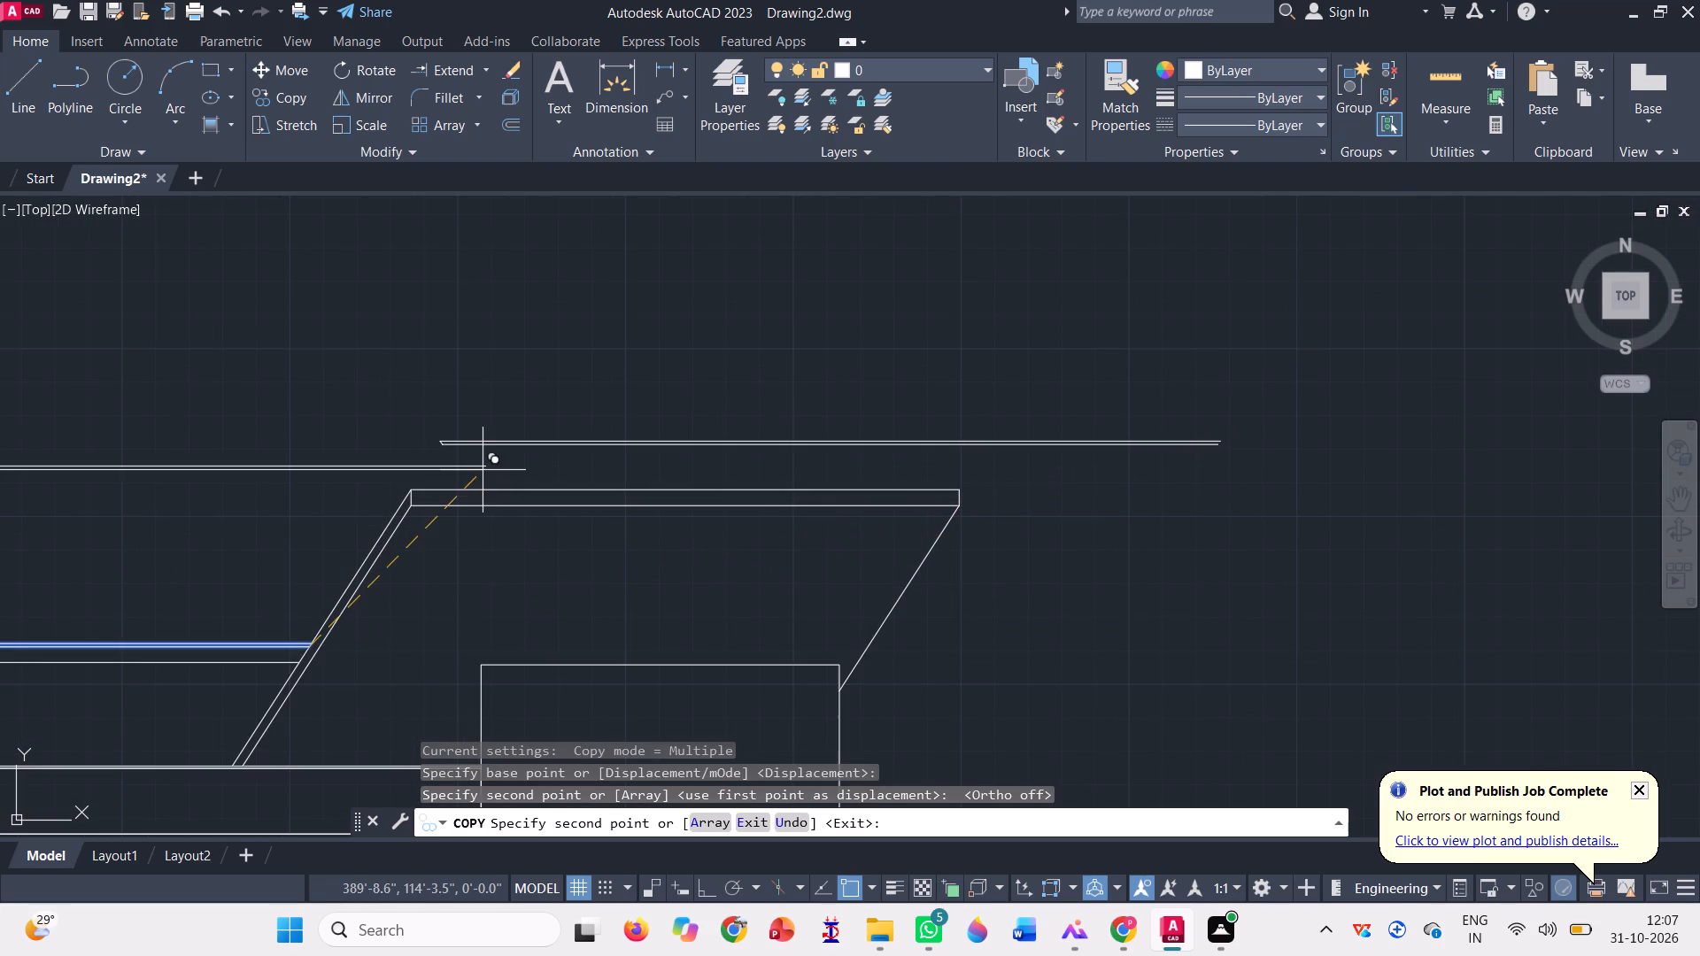
{"action": "key", "text": "Escape"}
Move the copied cap so its lower left corner sits on the higher slab's upper left corner.
{"action": "scroll", "coordinate": [593, 420], "scroll_direction": "up", "scroll_amount": 2}
{"action": "left_click", "coordinate": [521, 519]}
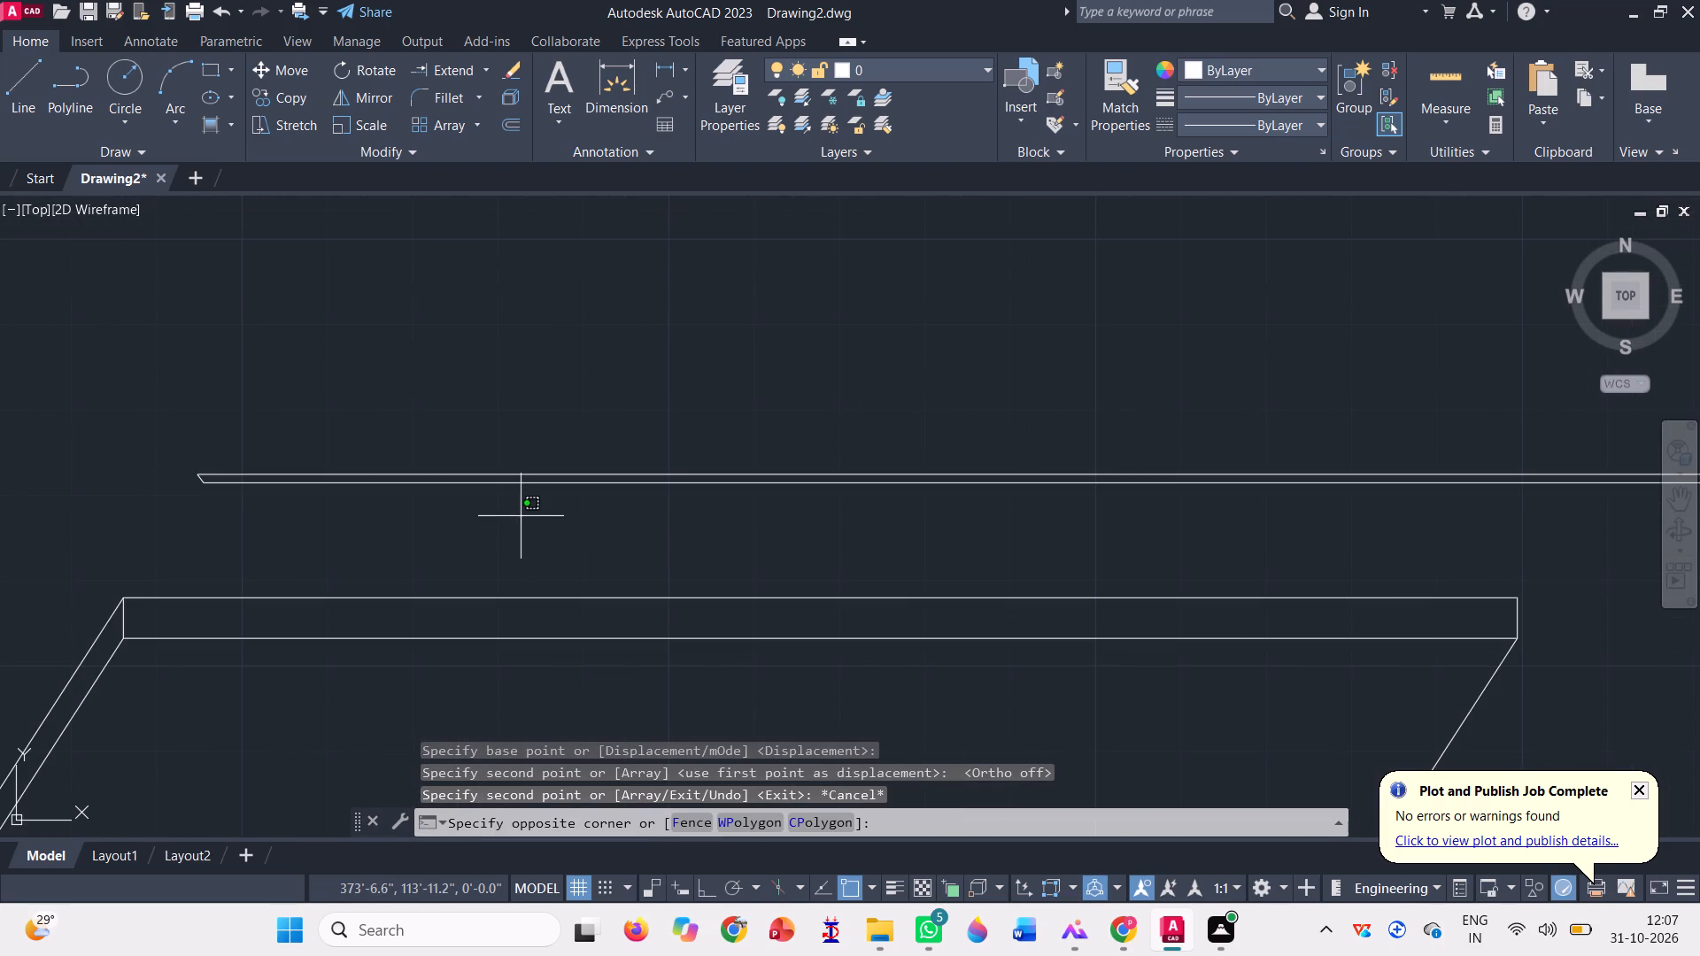
{"action": "left_click", "coordinate": [151, 395]}
{"action": "key", "text": "m"}
{"action": "key", "text": "space"}
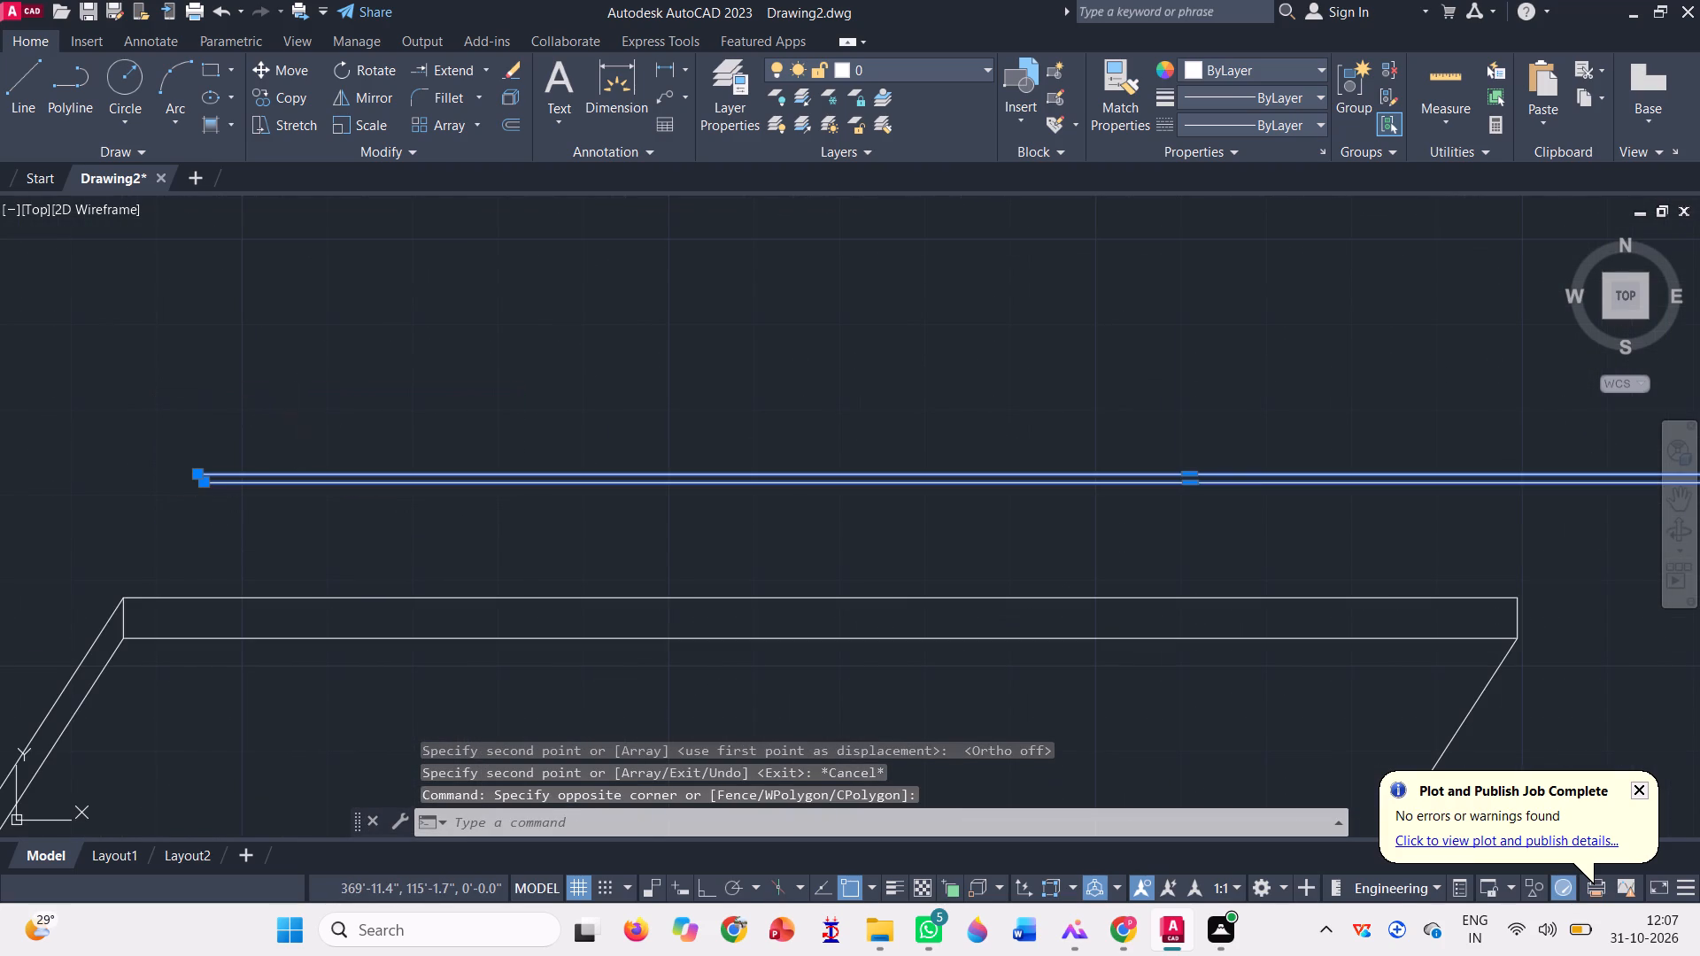
{"action": "scroll", "coordinate": [201, 482], "scroll_direction": "up", "scroll_amount": 1}
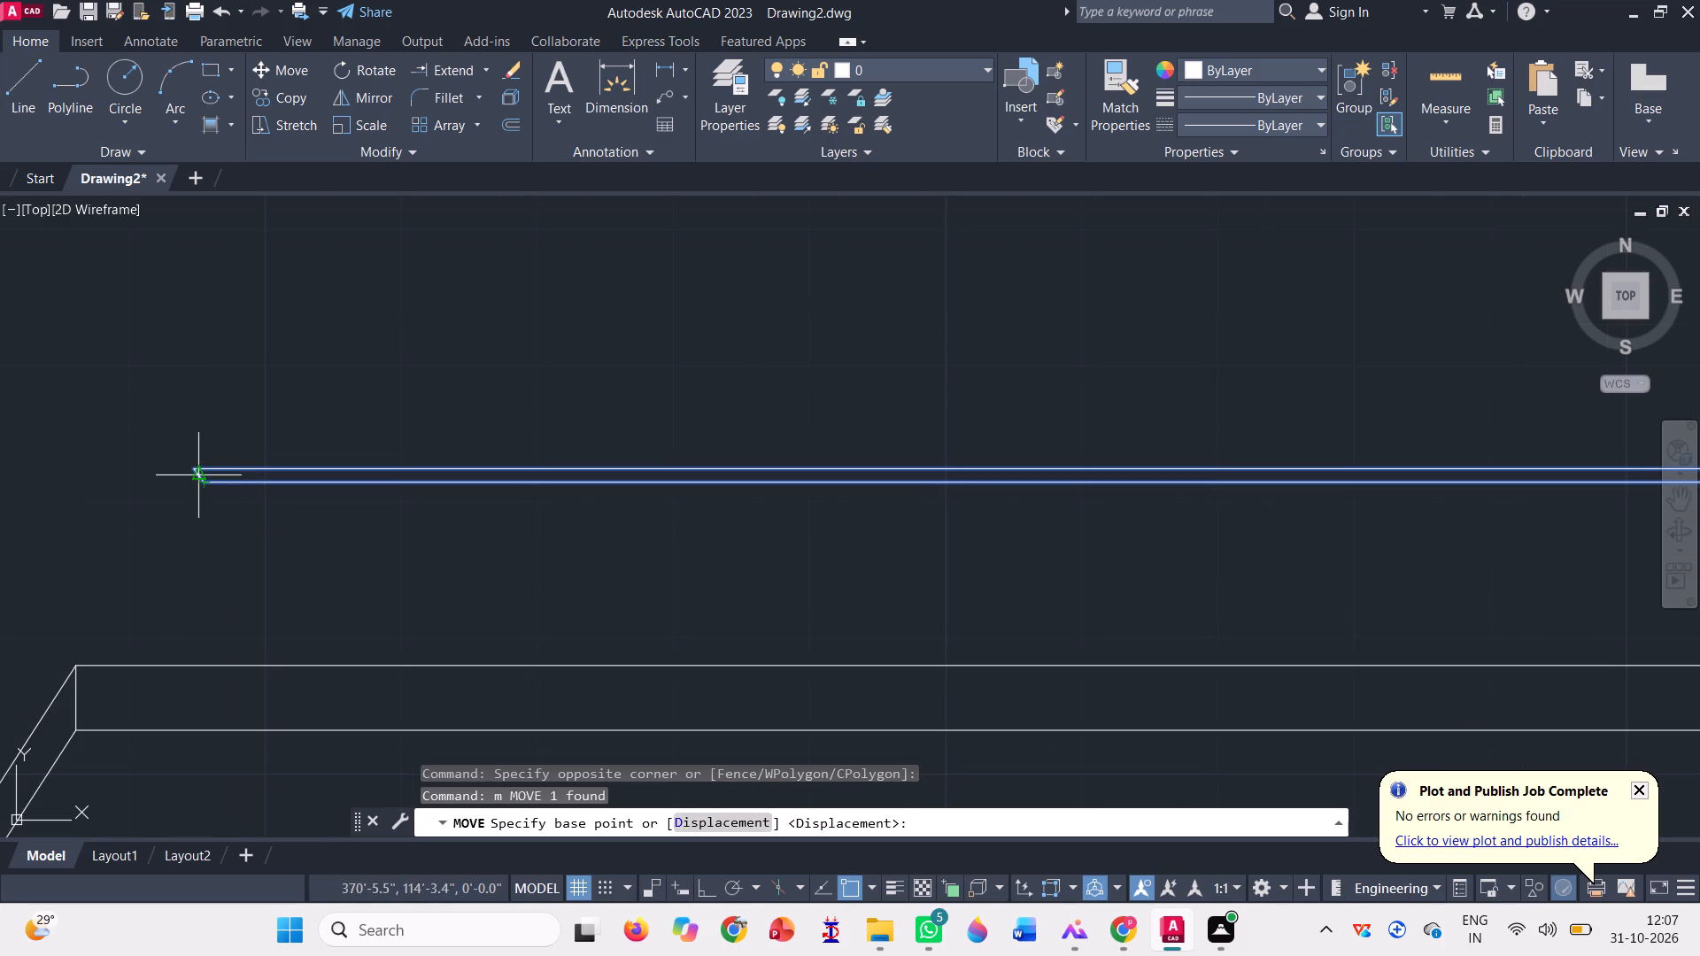
{"action": "left_click", "coordinate": [204, 488]}
{"action": "scroll", "coordinate": [395, 466], "scroll_direction": "down", "scroll_amount": 1}
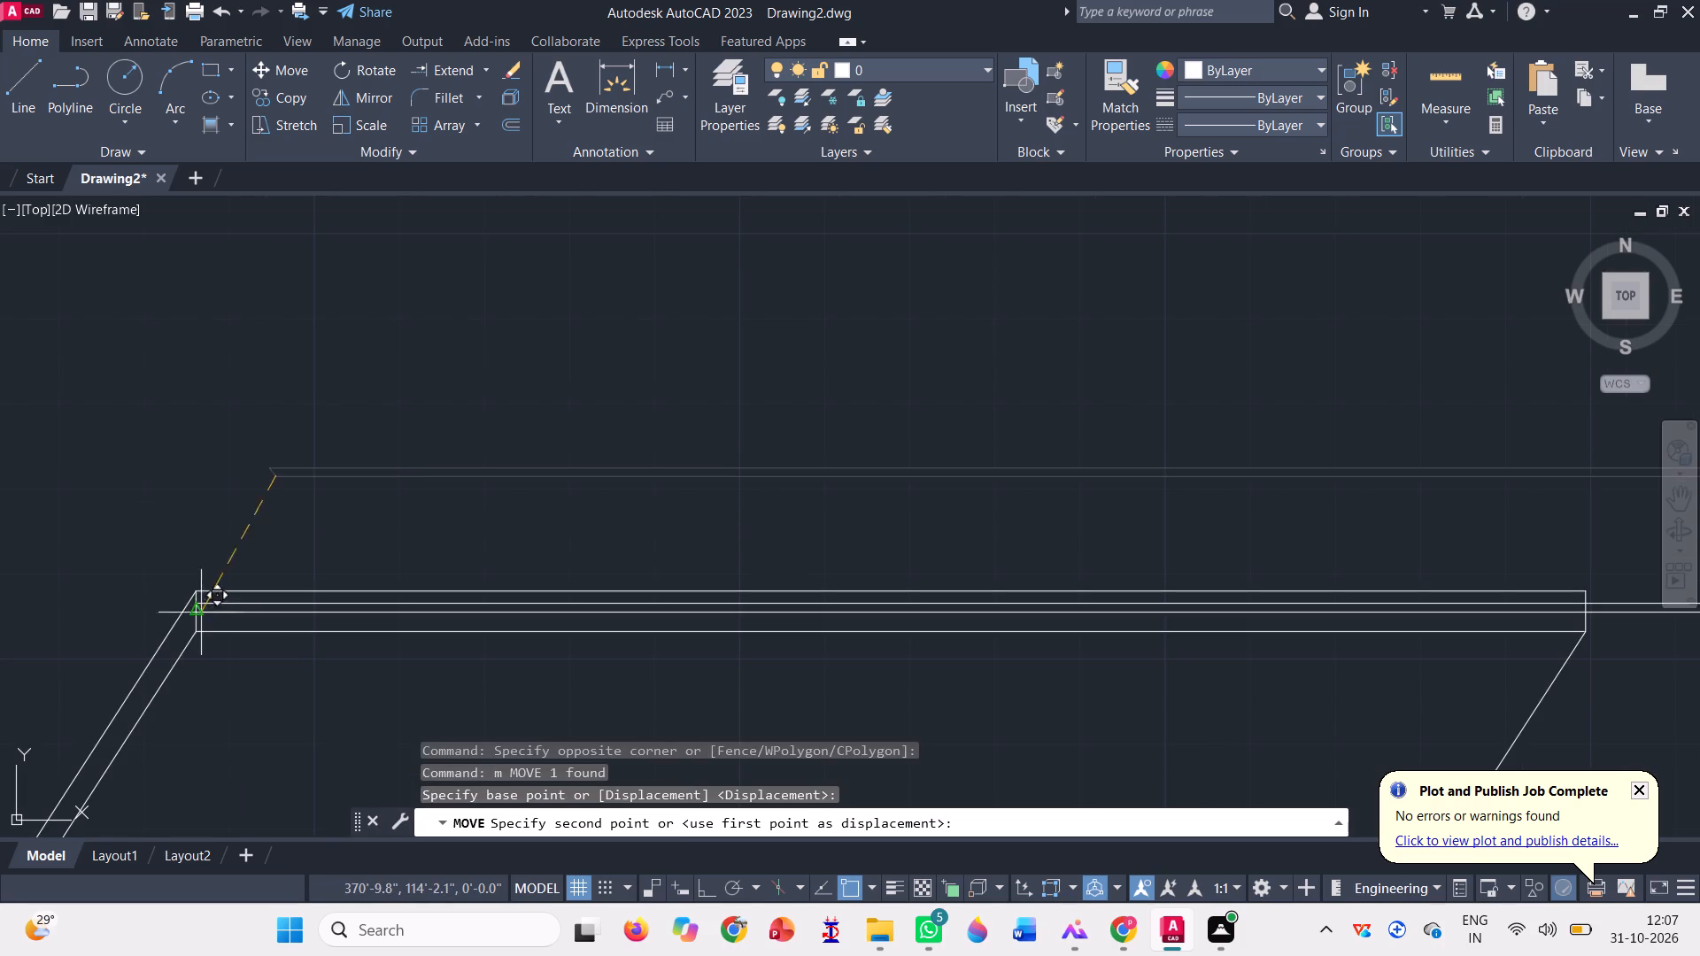
{"action": "scroll", "coordinate": [182, 598], "scroll_direction": "up", "scroll_amount": 3}
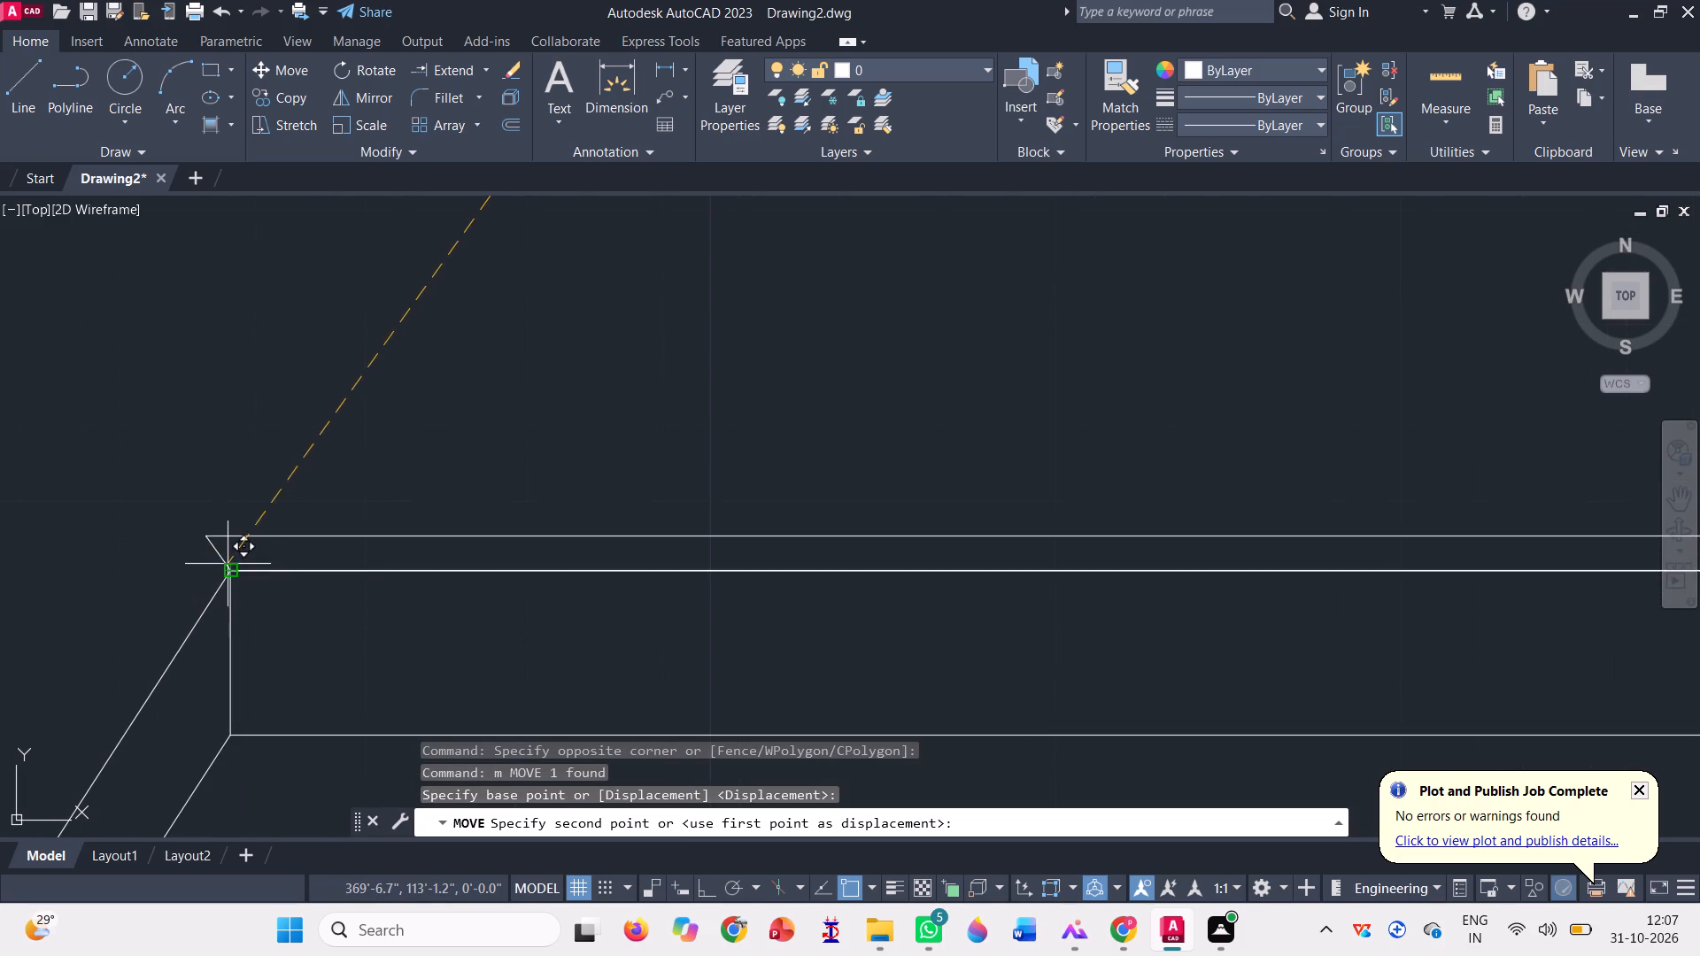
{"action": "left_click", "coordinate": [230, 568]}
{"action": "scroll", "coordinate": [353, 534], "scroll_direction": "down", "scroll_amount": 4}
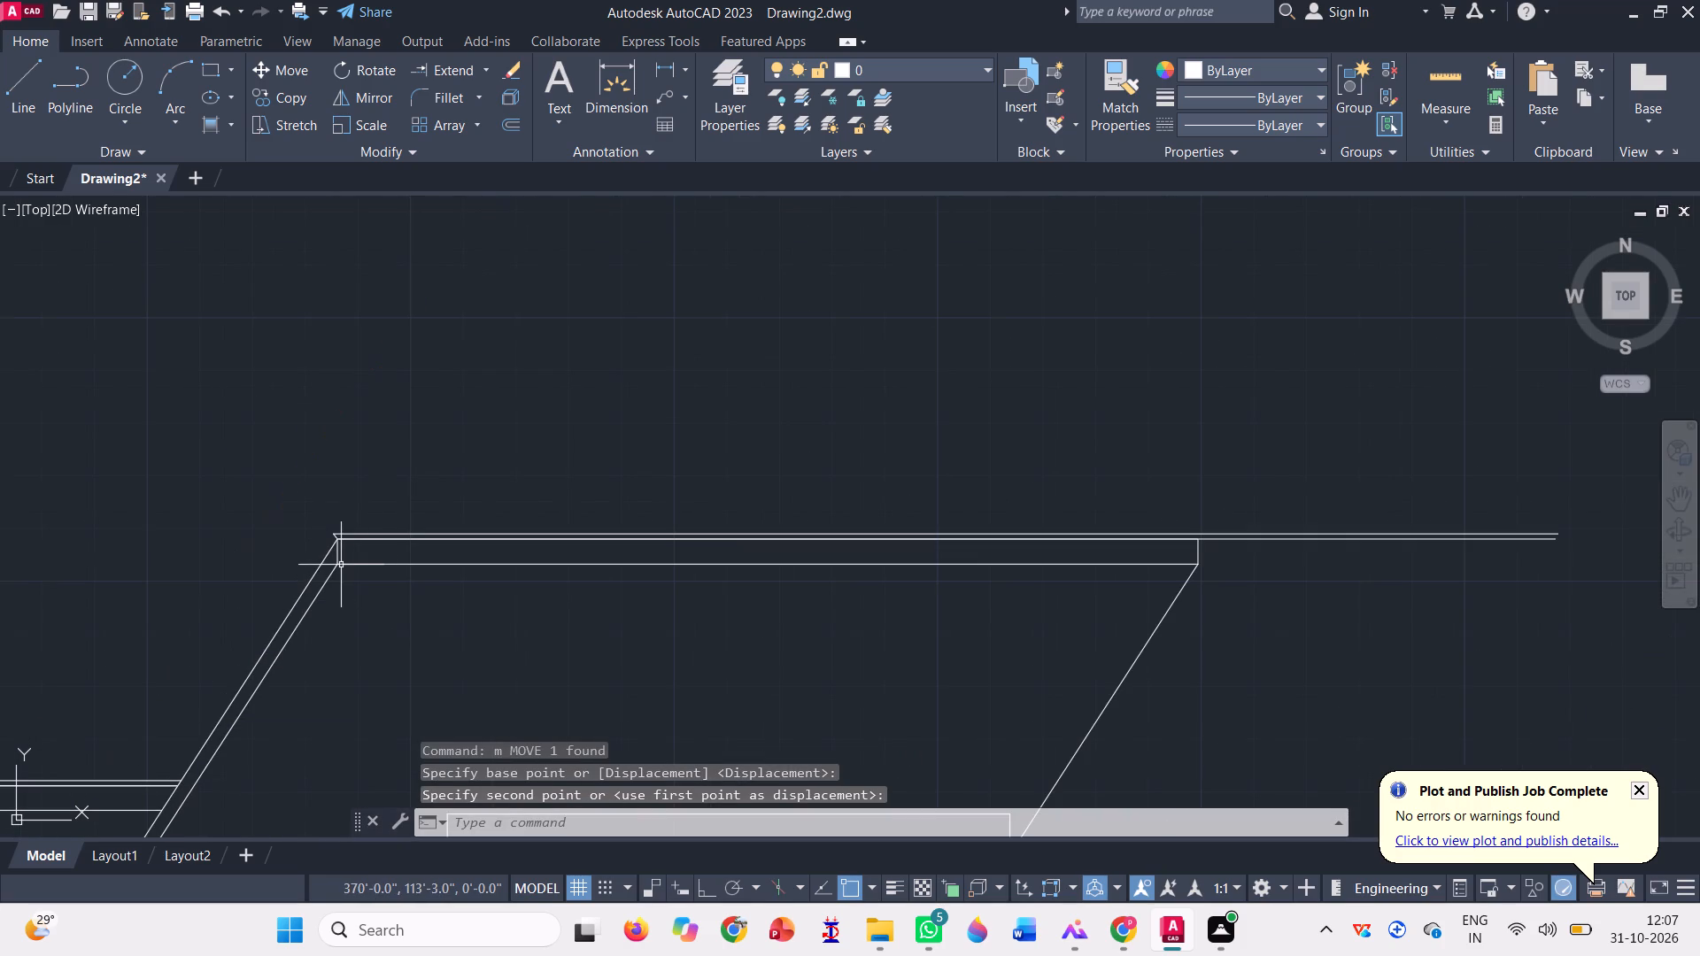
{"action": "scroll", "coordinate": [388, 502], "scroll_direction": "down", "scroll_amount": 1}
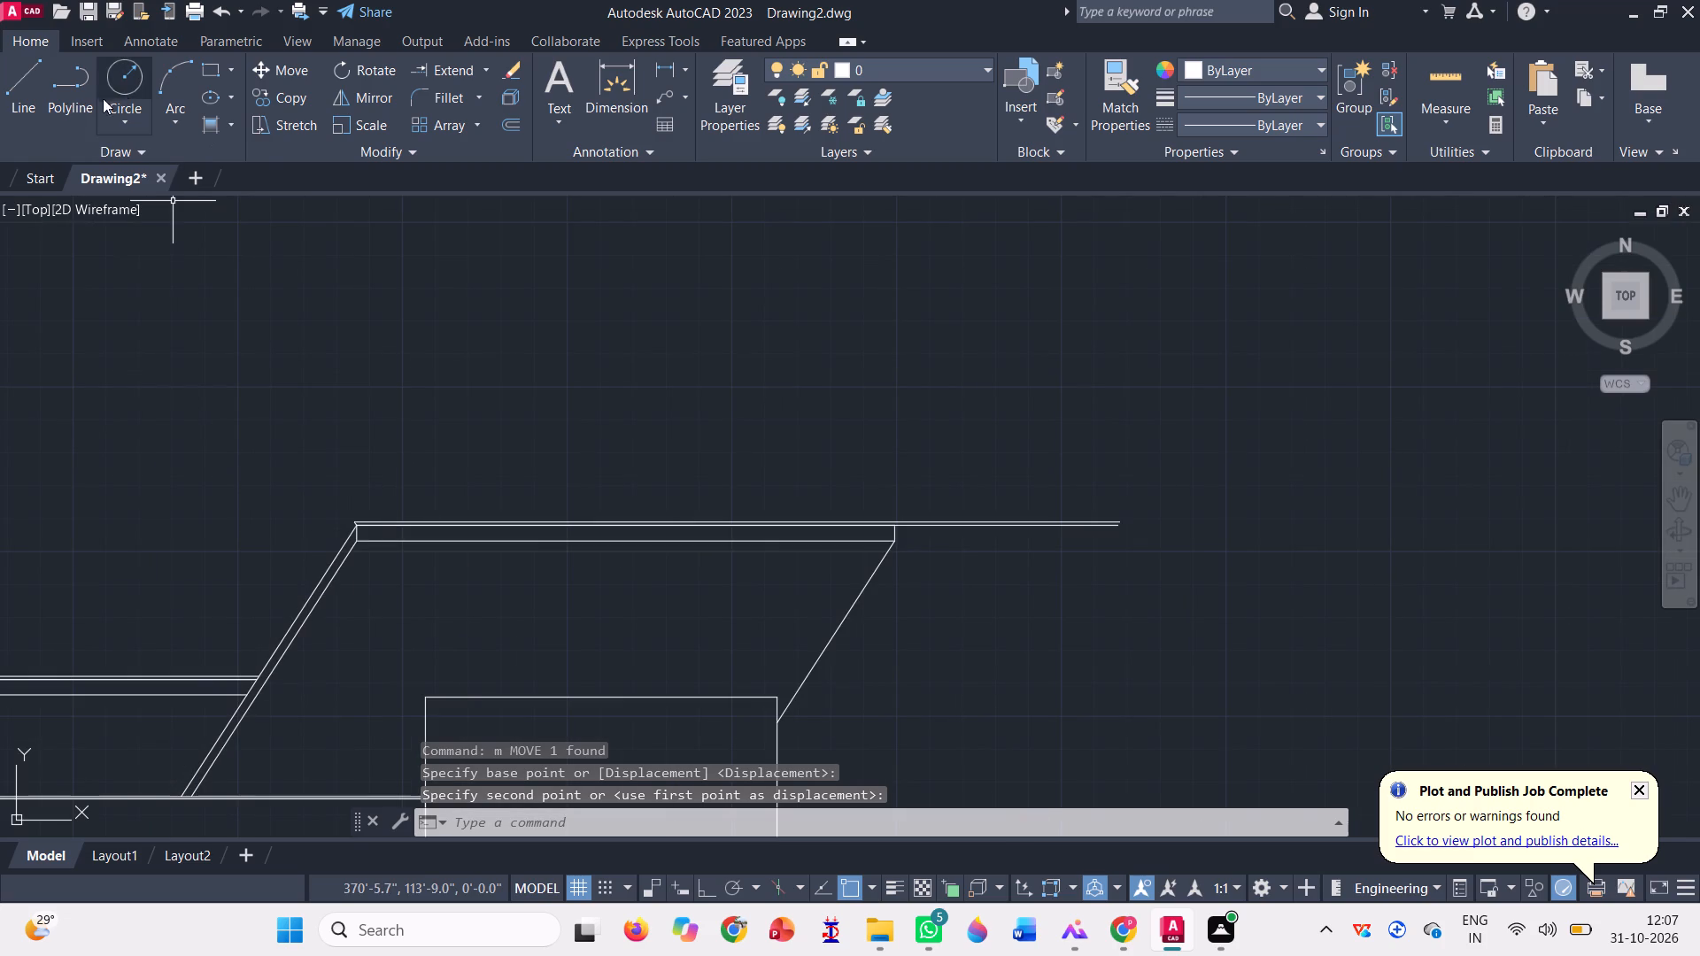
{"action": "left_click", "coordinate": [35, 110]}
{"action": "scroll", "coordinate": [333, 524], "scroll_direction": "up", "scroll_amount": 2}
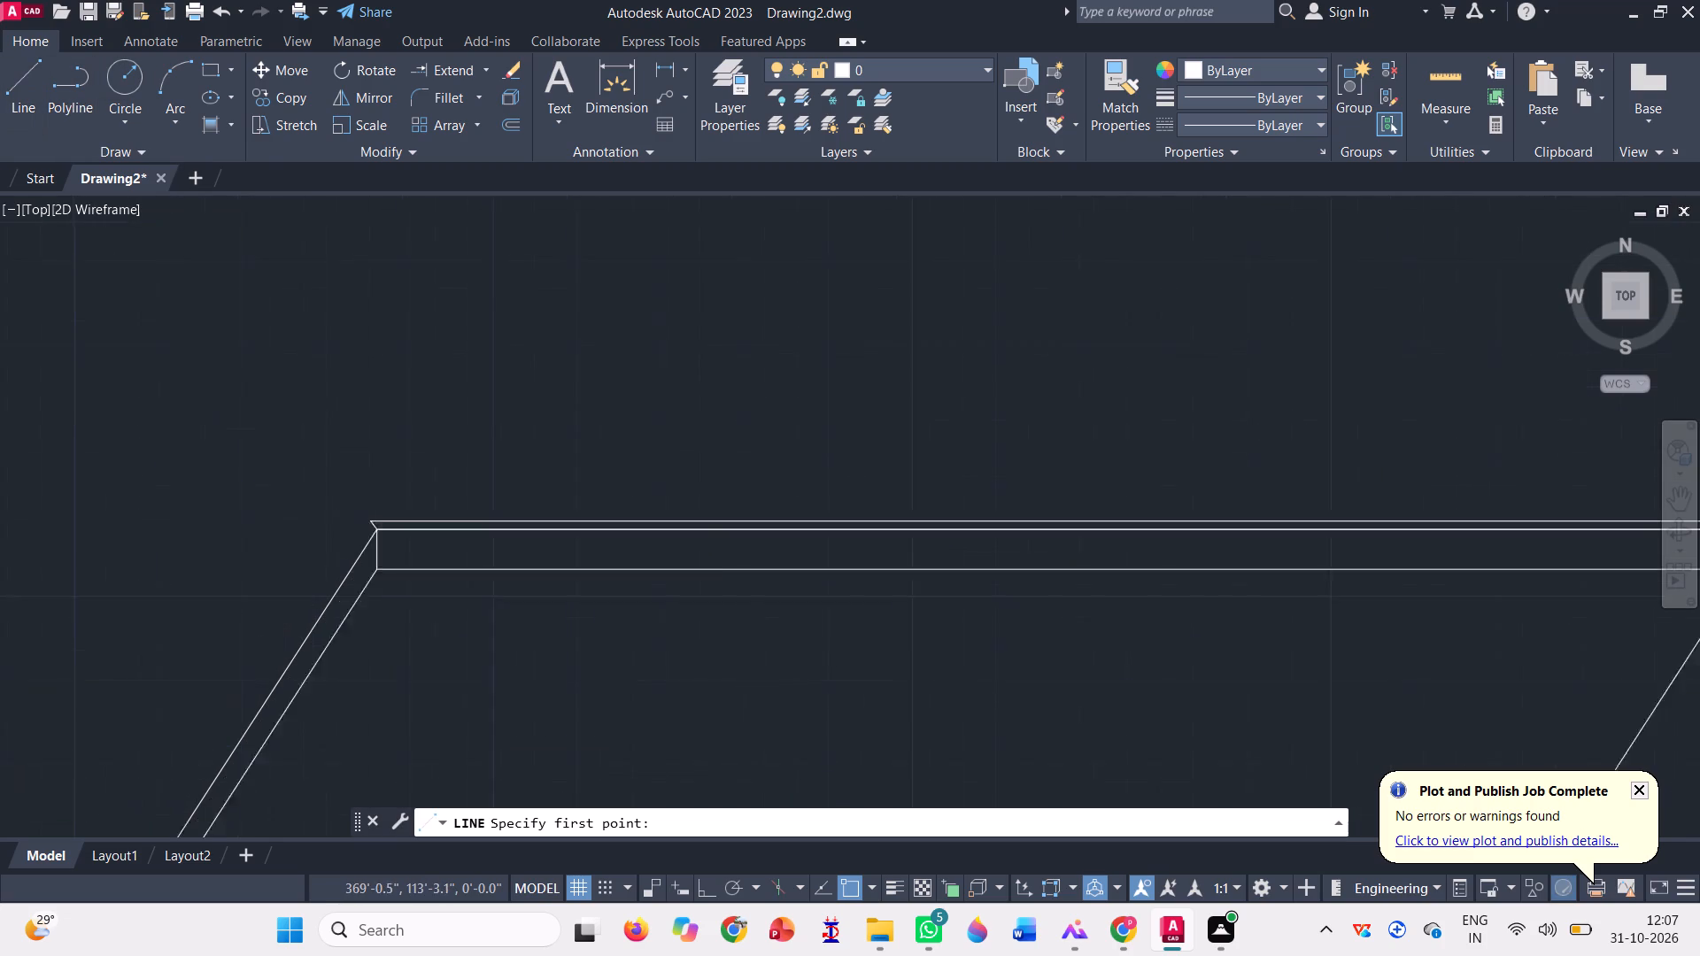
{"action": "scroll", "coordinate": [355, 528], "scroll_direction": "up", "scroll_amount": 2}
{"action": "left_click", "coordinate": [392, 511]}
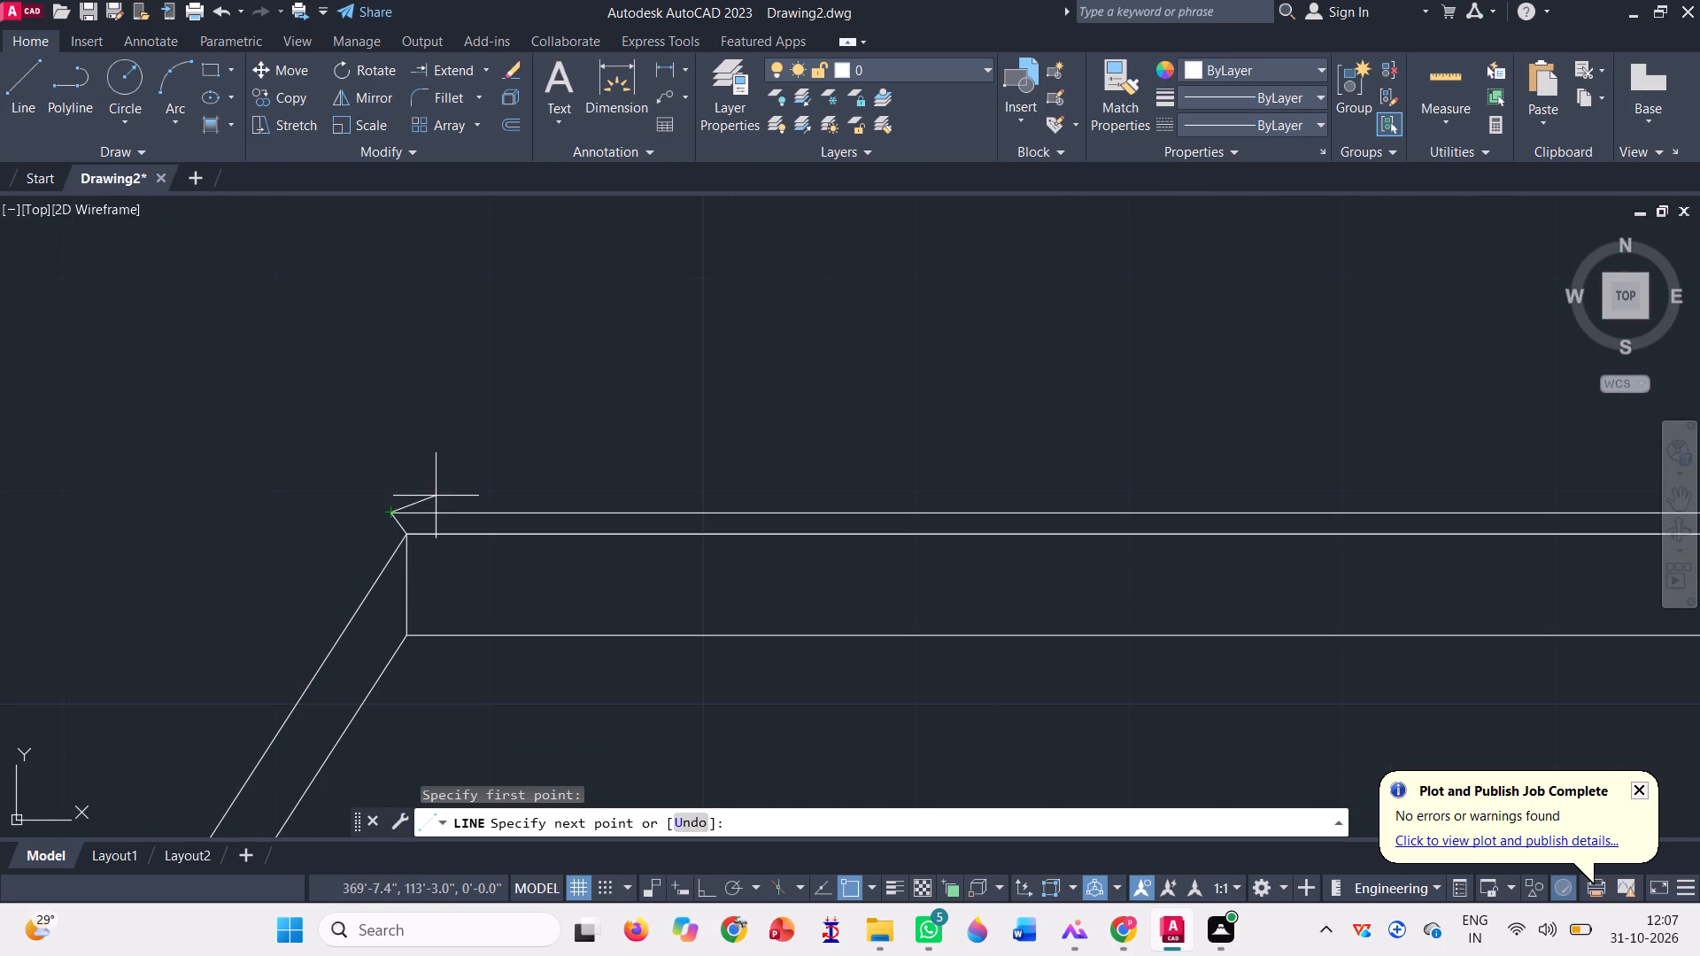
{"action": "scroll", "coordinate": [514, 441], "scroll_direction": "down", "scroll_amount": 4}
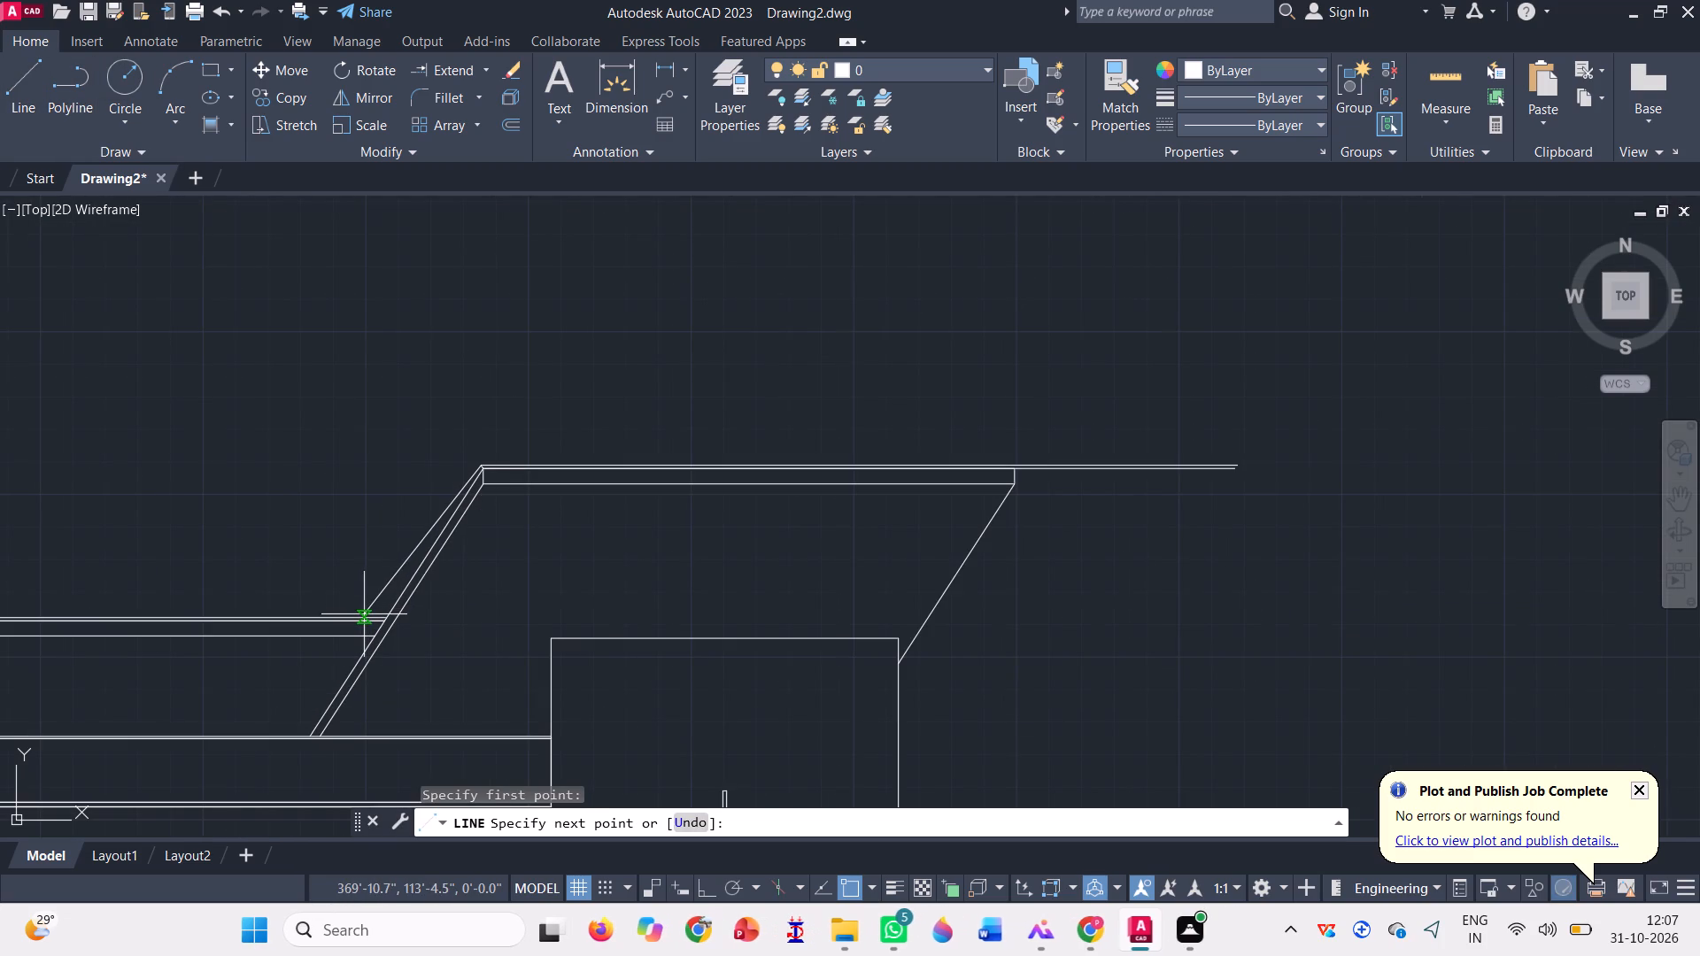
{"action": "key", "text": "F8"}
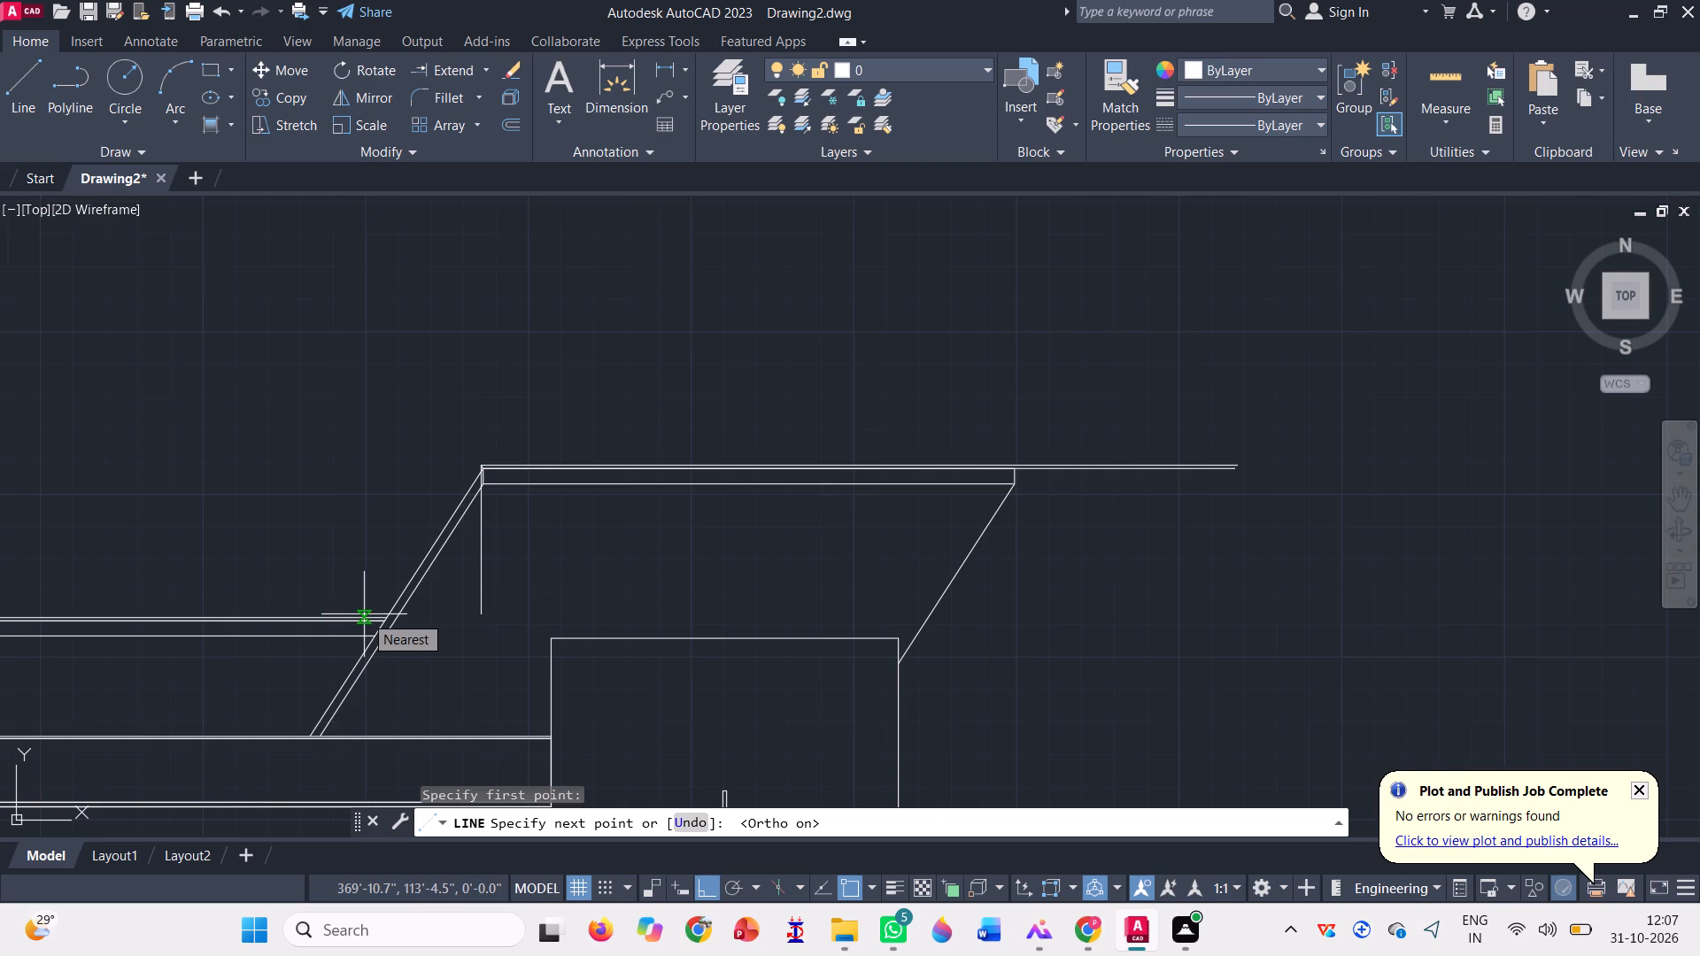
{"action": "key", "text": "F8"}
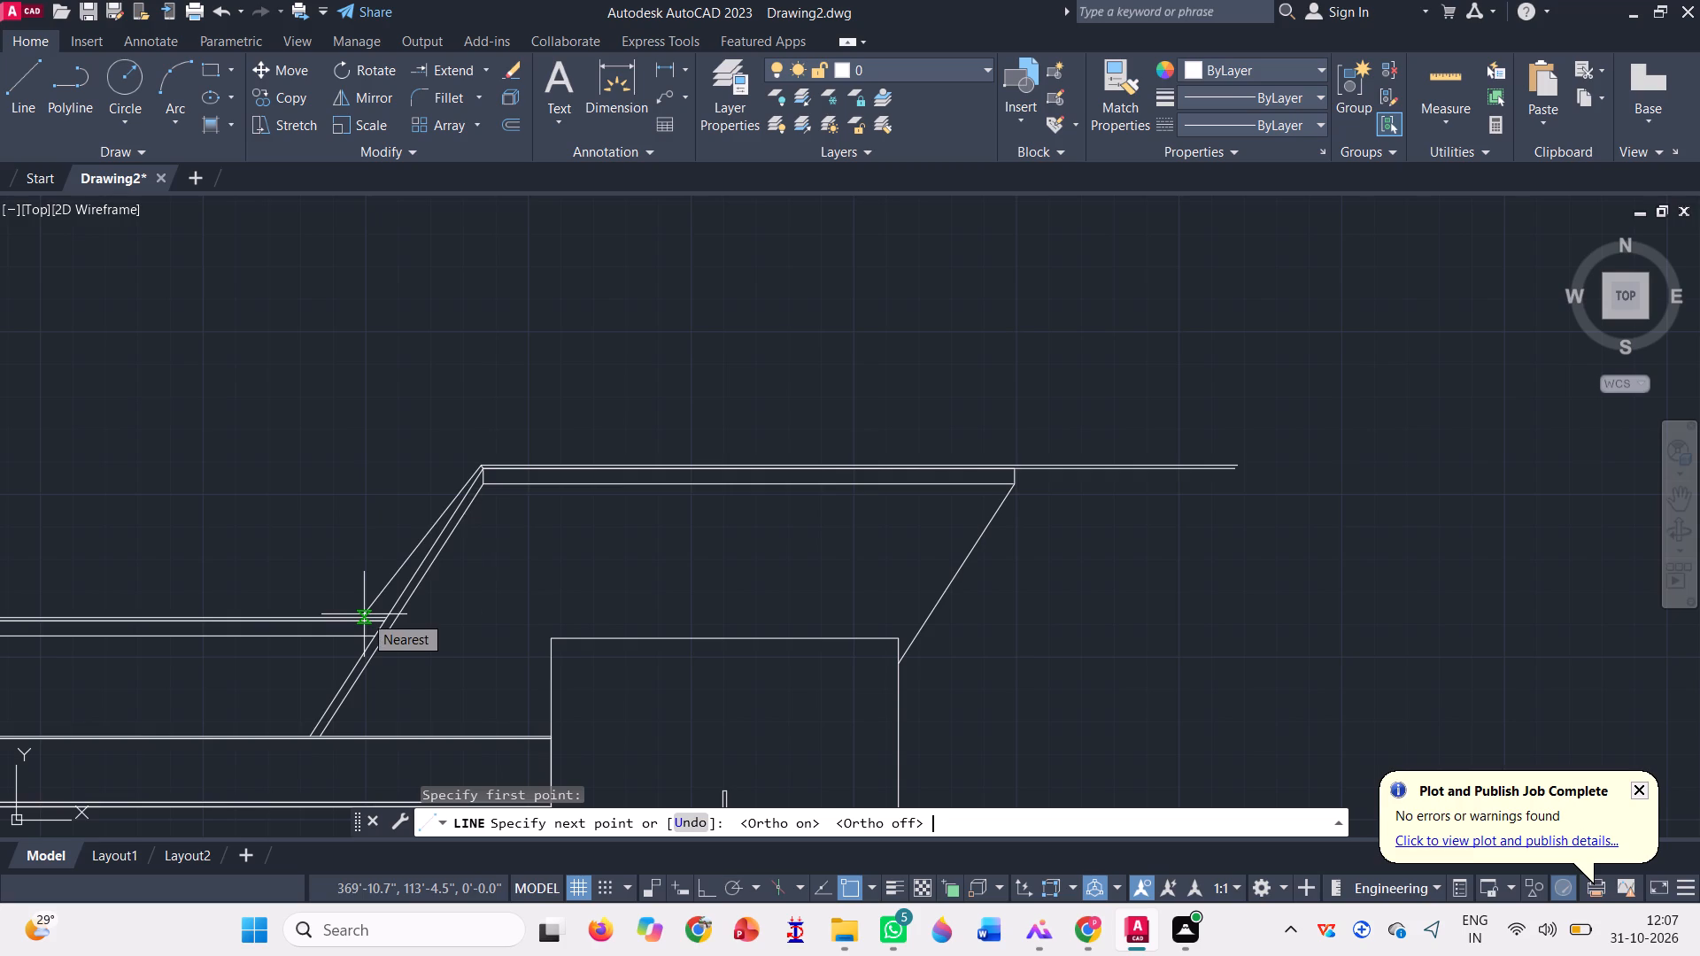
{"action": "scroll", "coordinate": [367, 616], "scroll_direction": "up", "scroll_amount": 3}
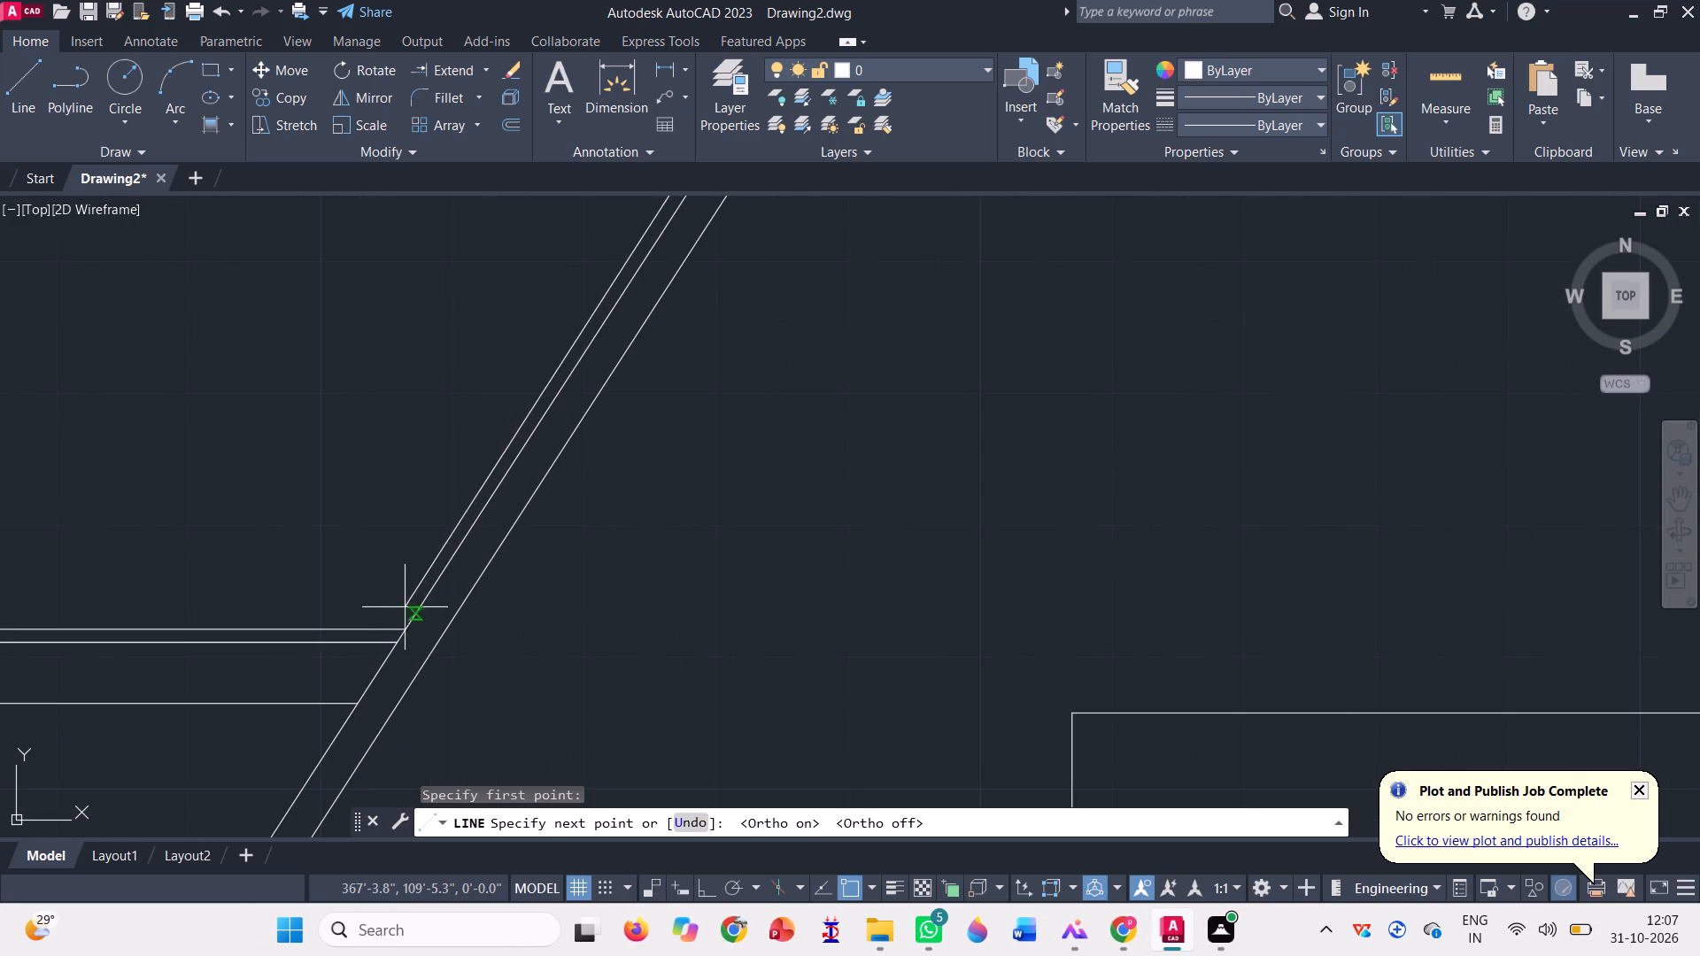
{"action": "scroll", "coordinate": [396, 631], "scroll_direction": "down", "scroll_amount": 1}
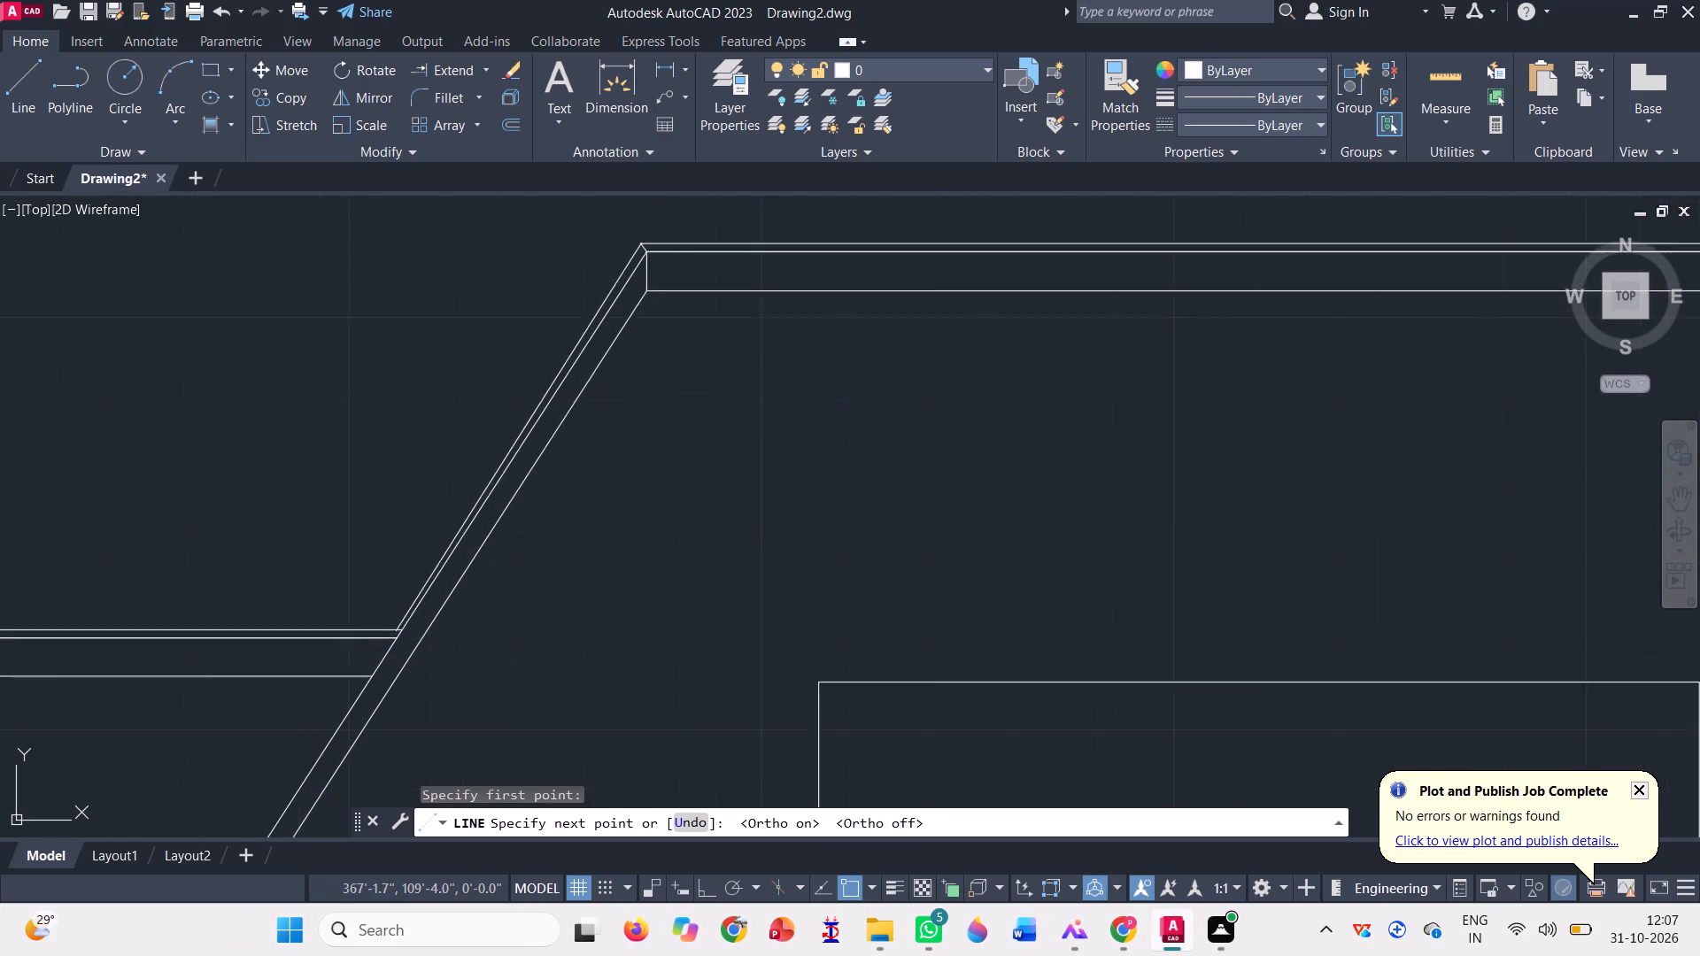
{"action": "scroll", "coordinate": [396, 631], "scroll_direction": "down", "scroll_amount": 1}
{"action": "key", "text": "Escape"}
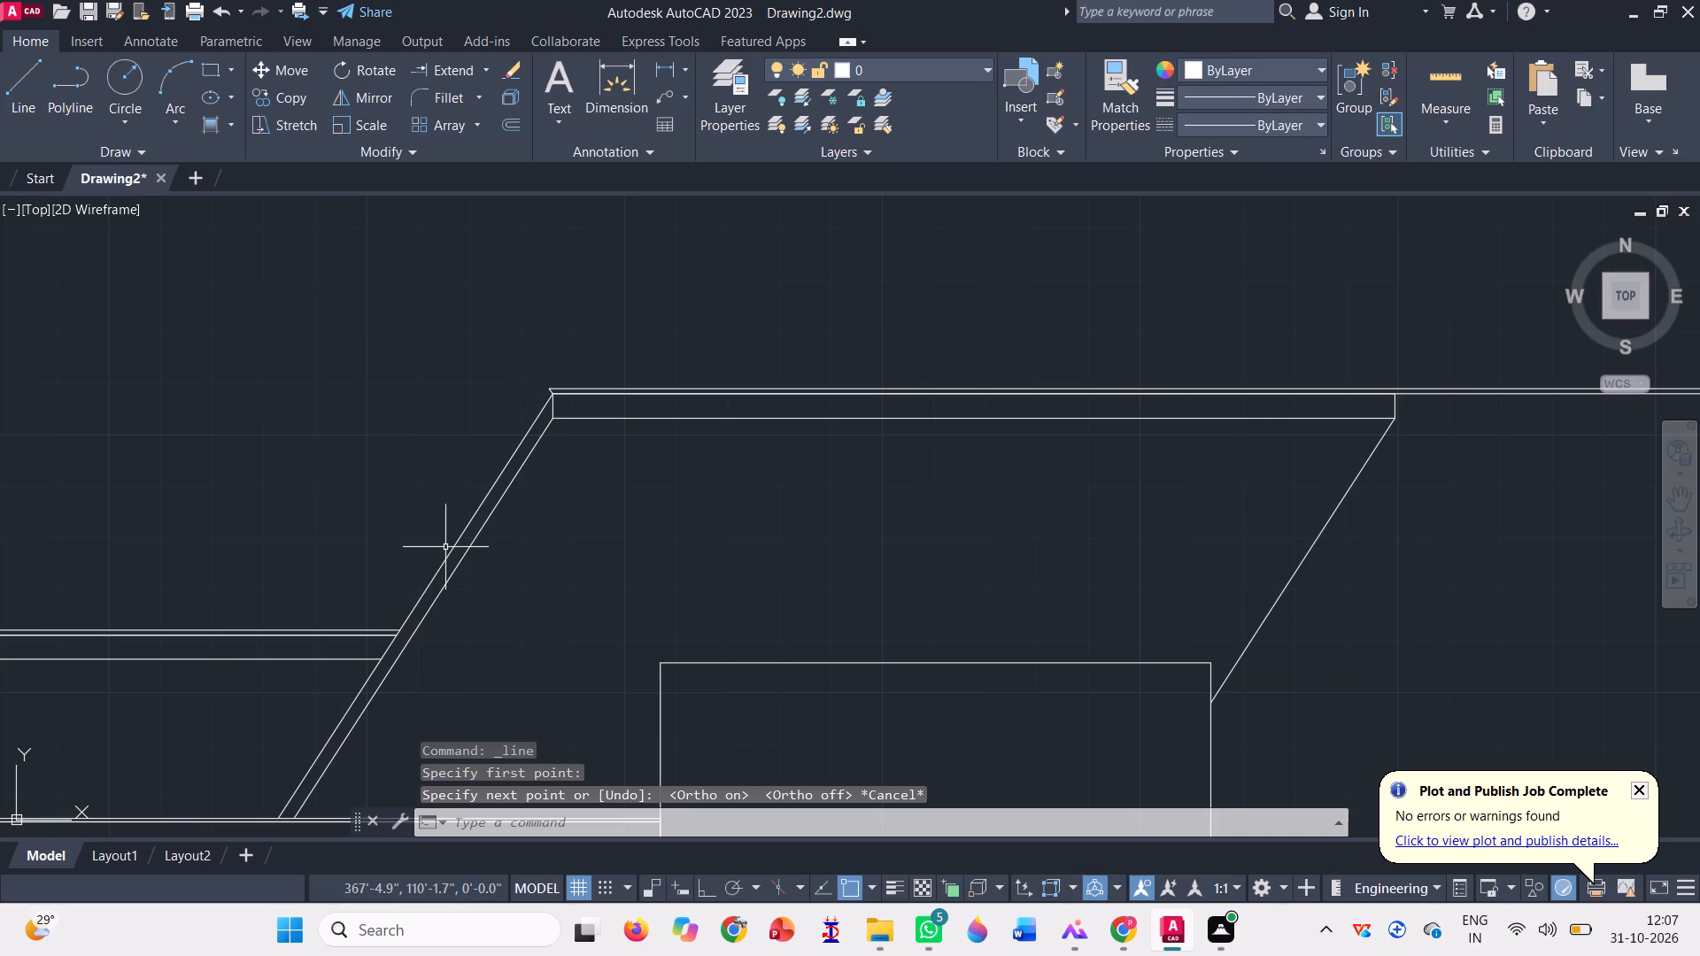
Copy the outer left slanted support line from the higher slab's upper left corner to the copied cap's top left tip.
{"action": "left_click", "coordinate": [447, 556]}
{"action": "type", "text": "co"}
{"action": "key", "text": "space"}
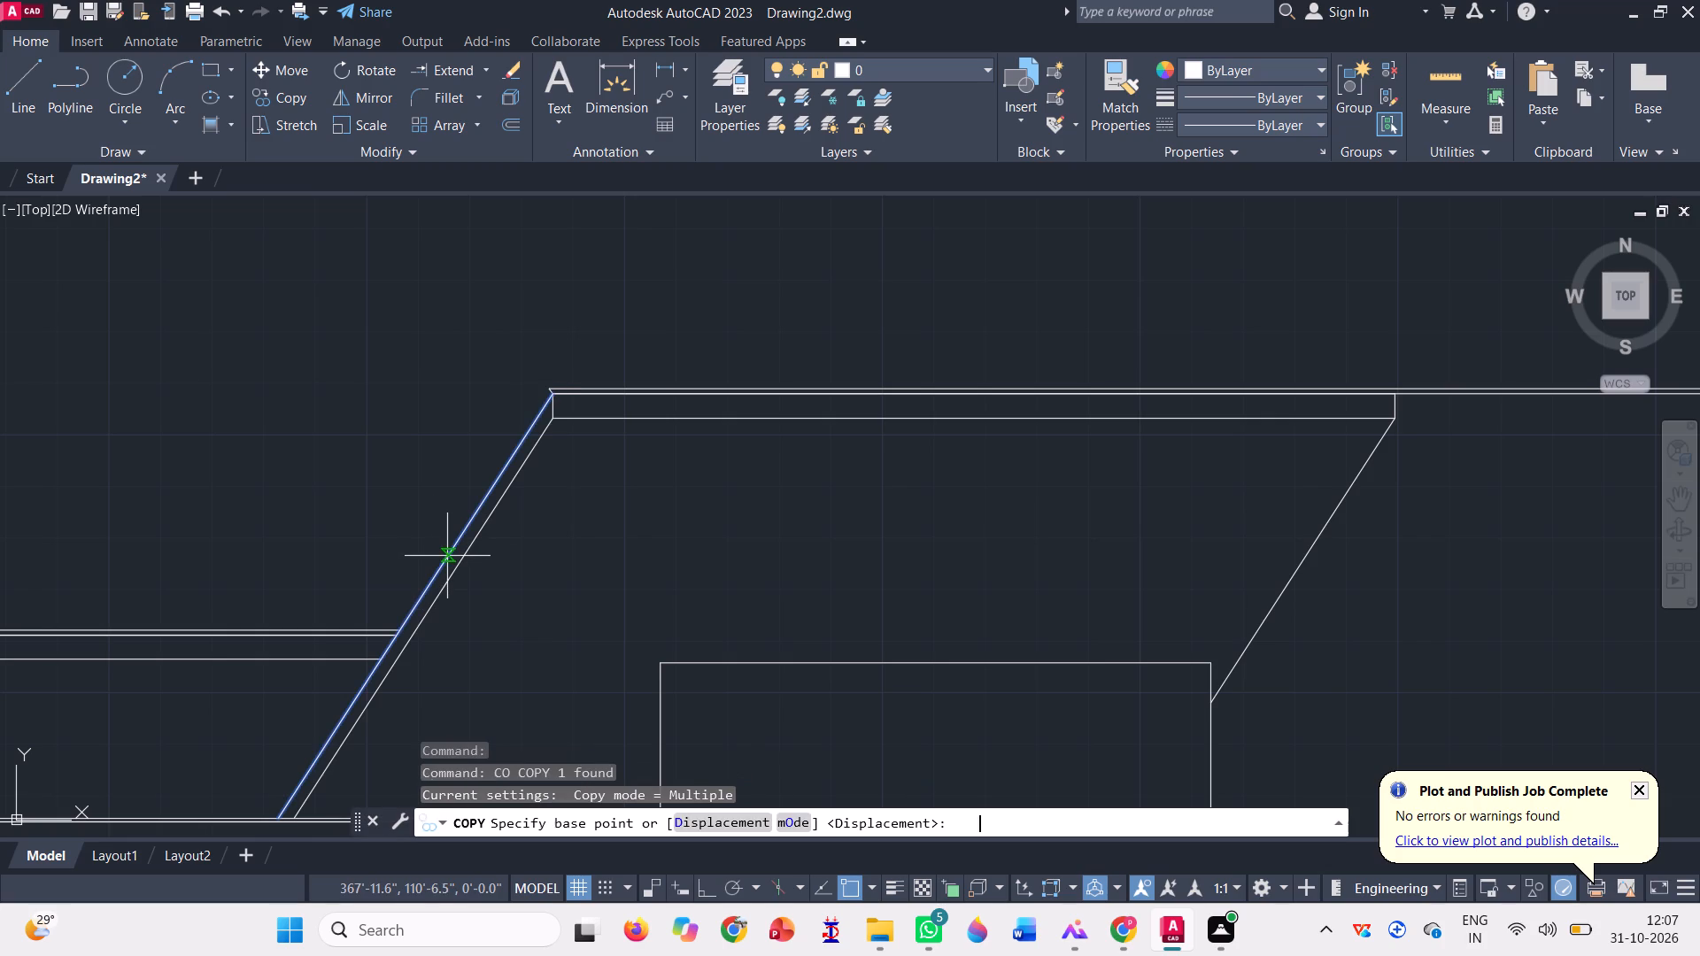
{"action": "scroll", "coordinate": [574, 382], "scroll_direction": "up", "scroll_amount": 2}
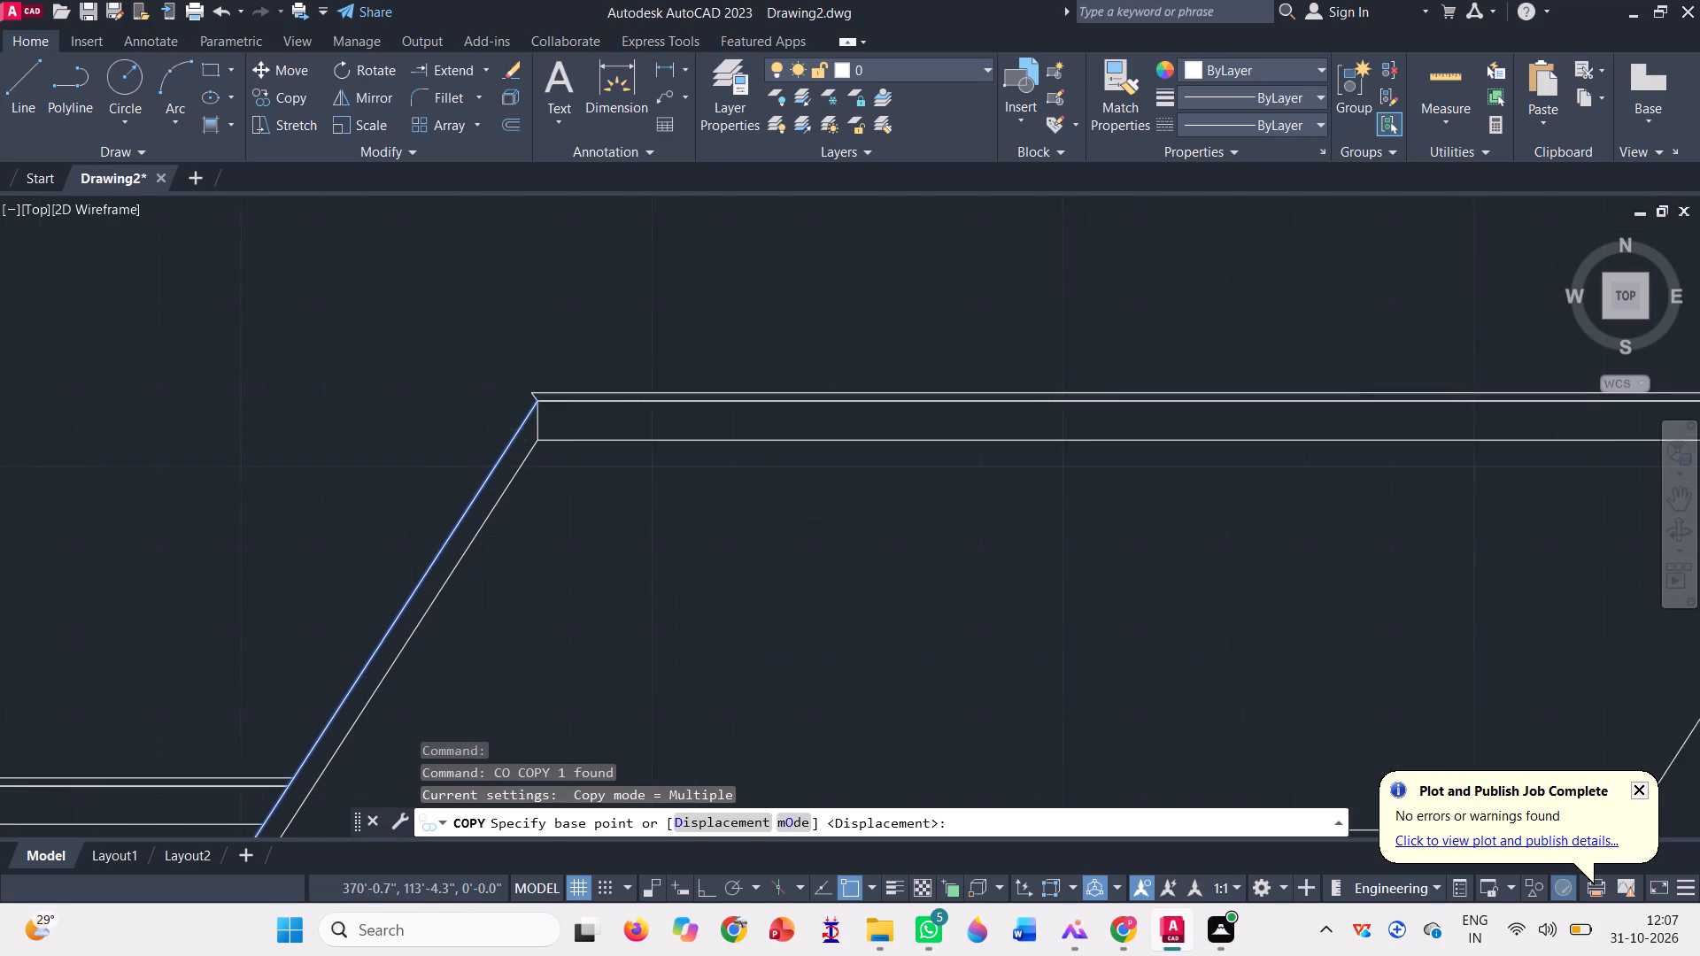
{"action": "scroll", "coordinate": [574, 382], "scroll_direction": "up", "scroll_amount": 1}
{"action": "left_click", "coordinate": [475, 433]}
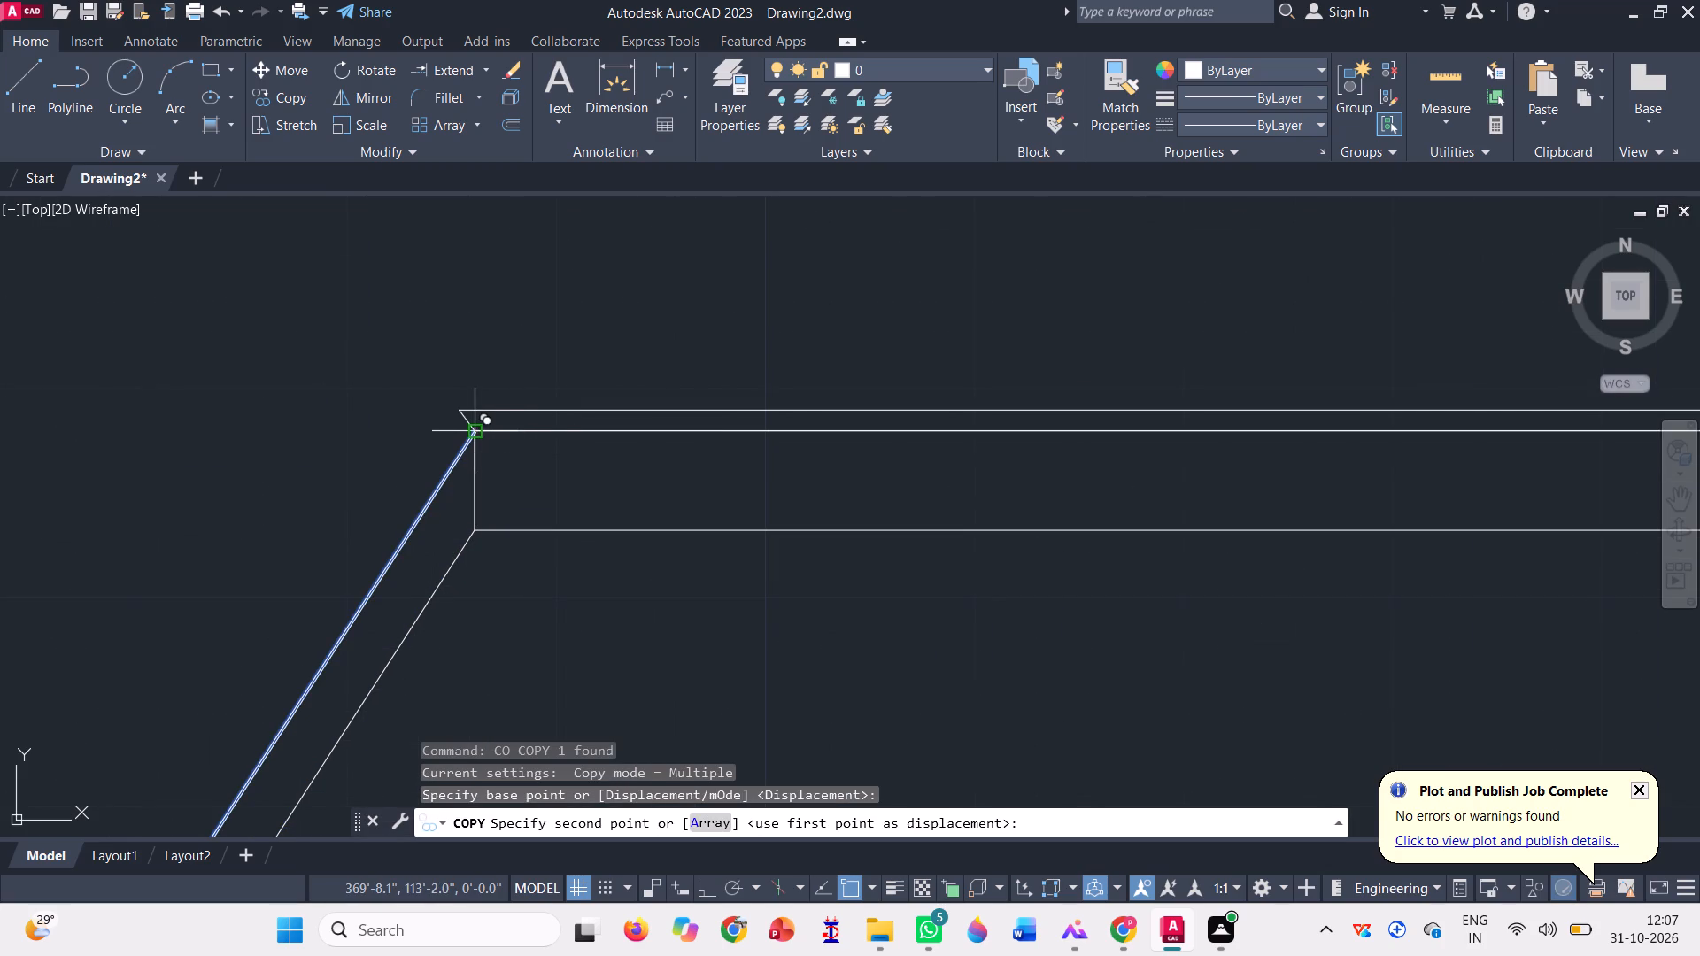
{"action": "left_click", "coordinate": [454, 412]}
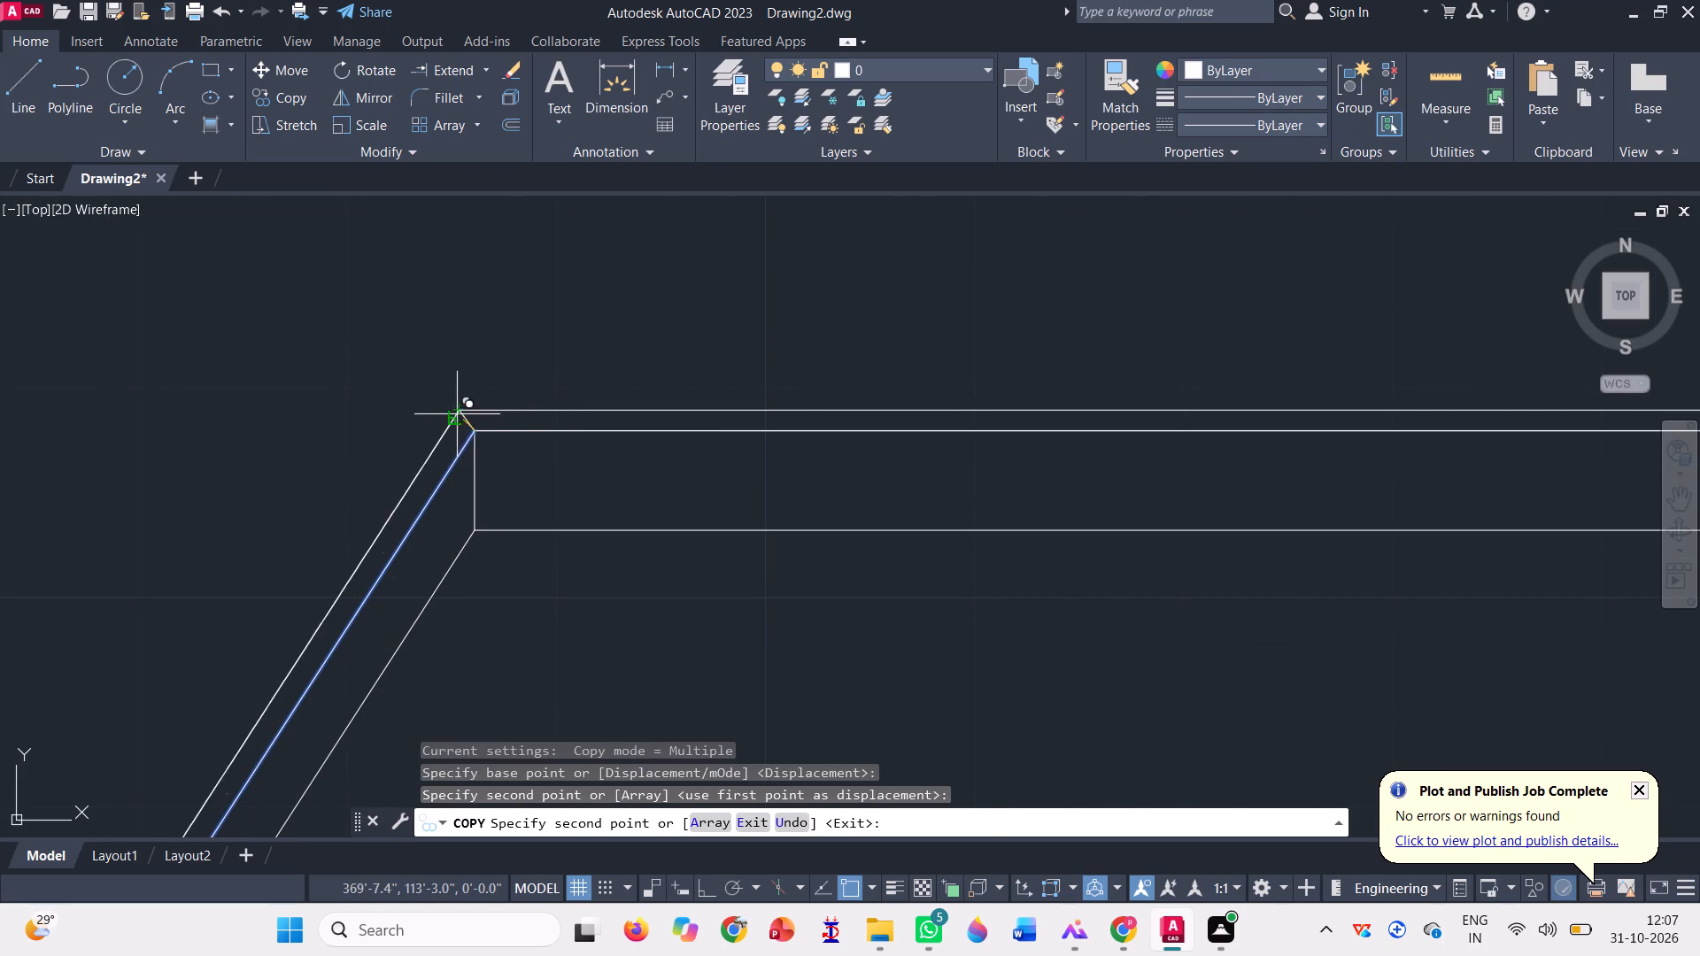
{"action": "scroll", "coordinate": [492, 412], "scroll_direction": "down", "scroll_amount": 5}
{"action": "key", "text": "space"}
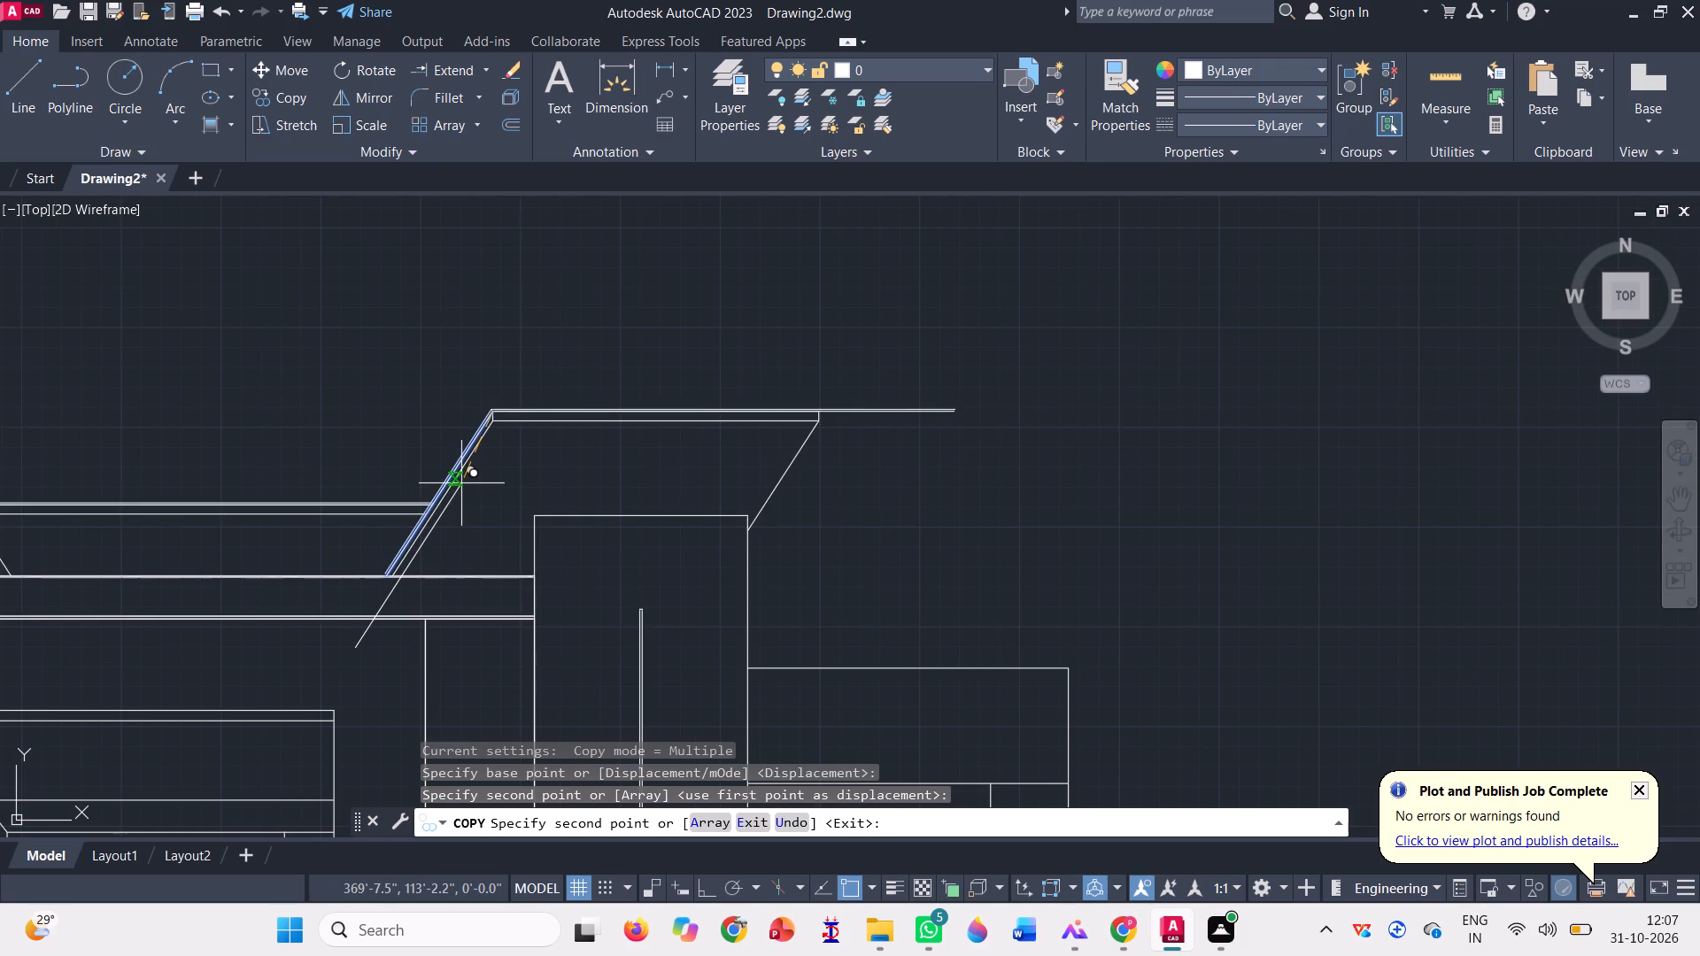
Trim away the copied slanted line below the top line of the lower slab's cap, down to the parapet.
{"action": "left_click", "coordinate": [478, 66]}
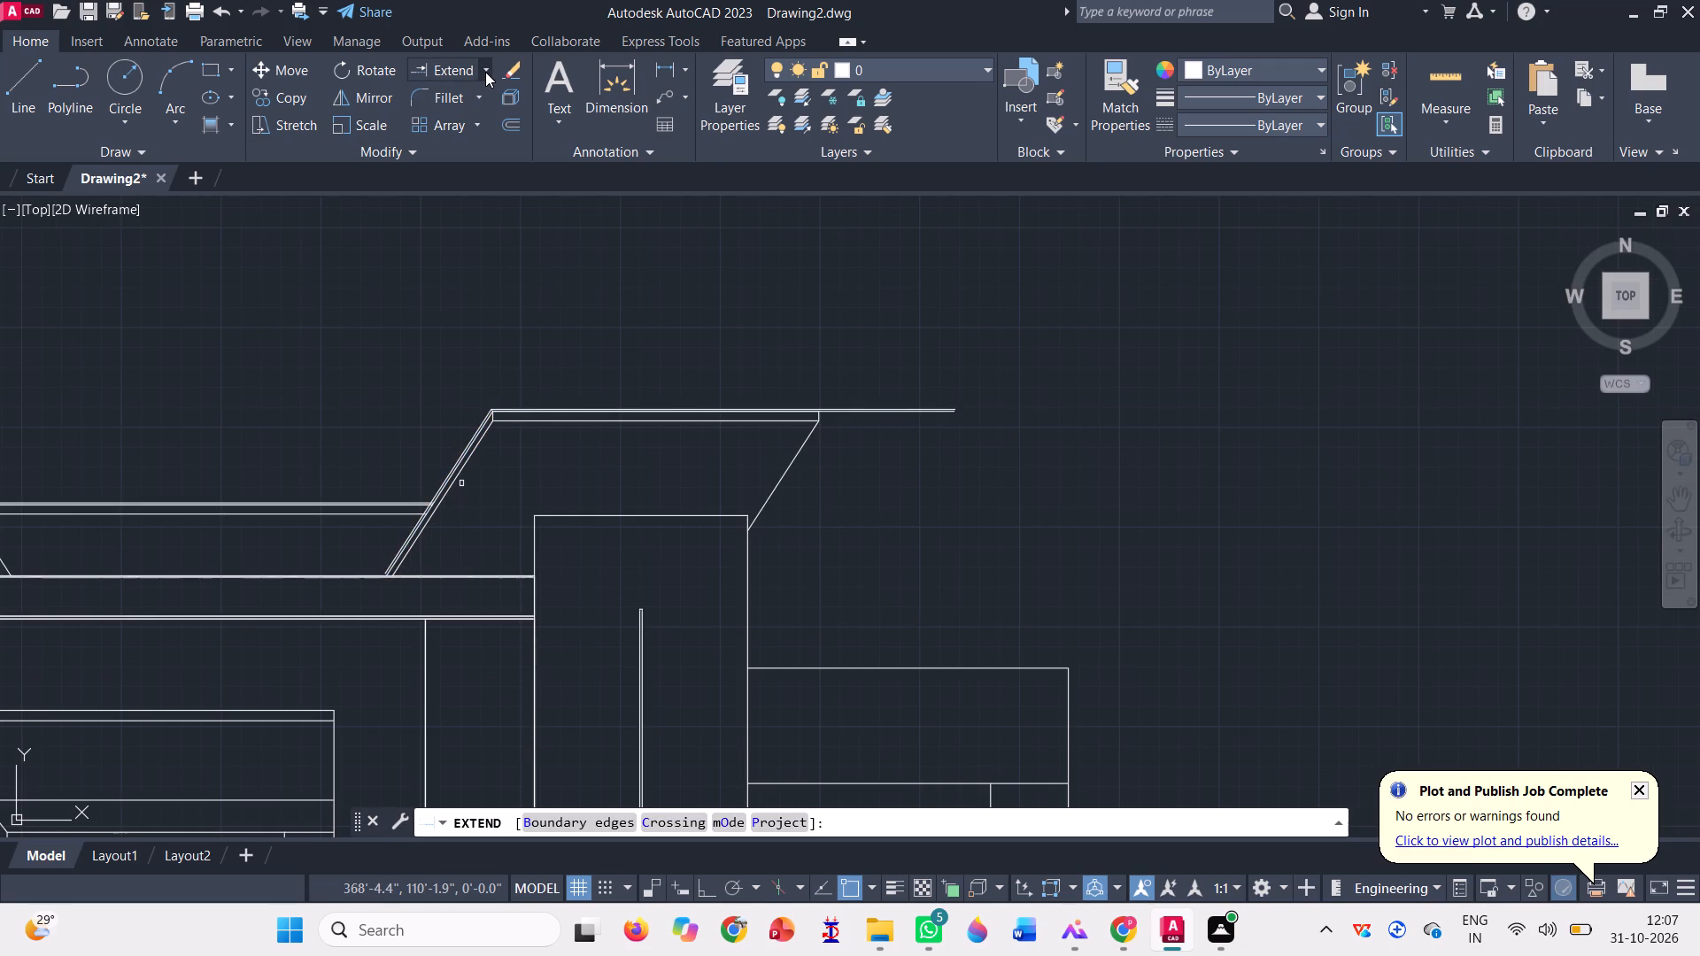
{"action": "left_click", "coordinate": [485, 72]}
{"action": "left_click", "coordinate": [457, 102]}
{"action": "scroll", "coordinate": [416, 498], "scroll_direction": "up", "scroll_amount": 6}
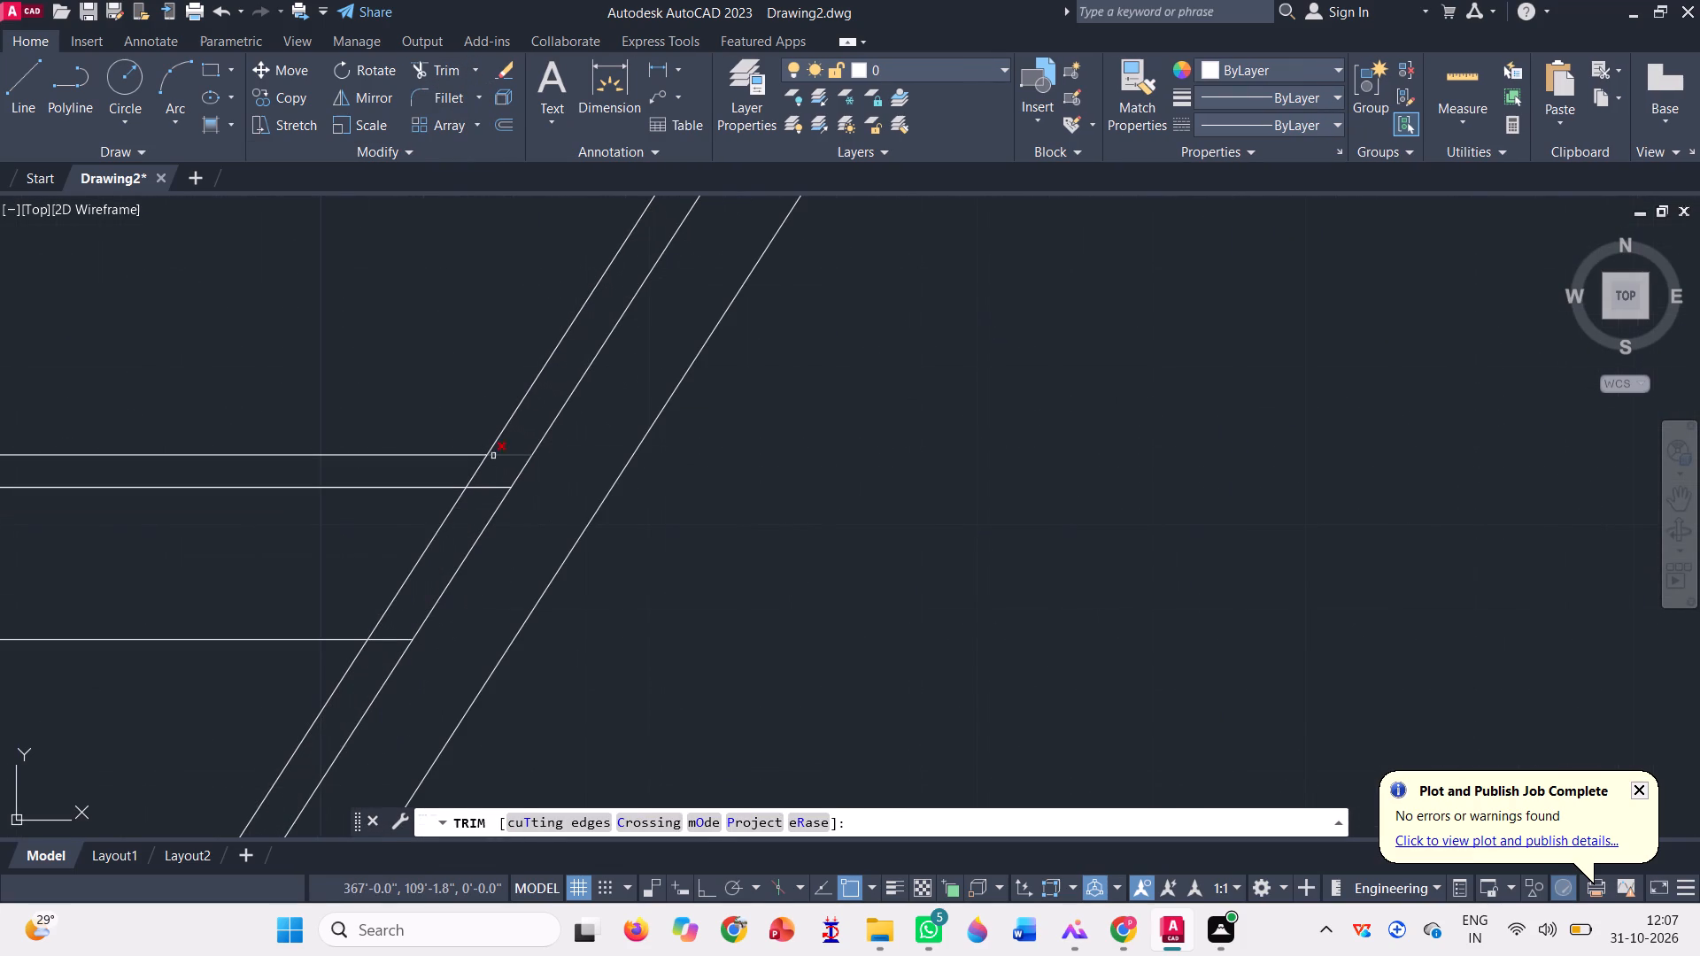
{"action": "left_click", "coordinate": [476, 466]}
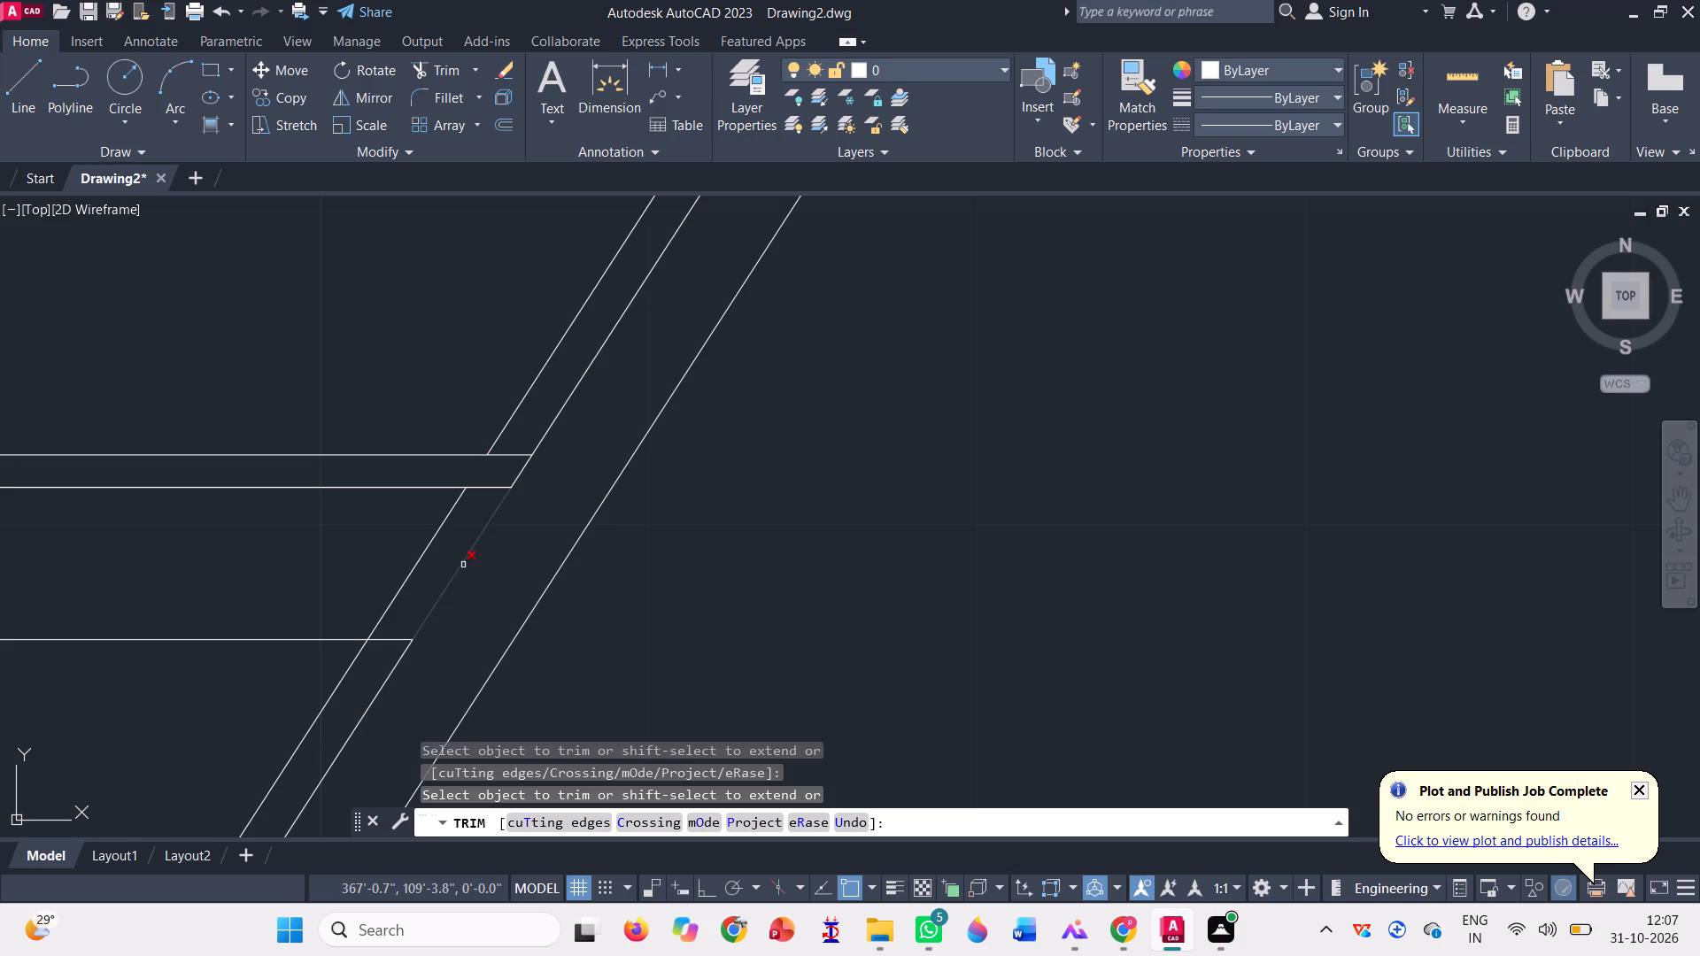
{"action": "left_click", "coordinate": [428, 554]}
{"action": "scroll", "coordinate": [428, 534], "scroll_direction": "down", "scroll_amount": 2}
{"action": "scroll", "coordinate": [412, 456], "scroll_direction": "down", "scroll_amount": 2}
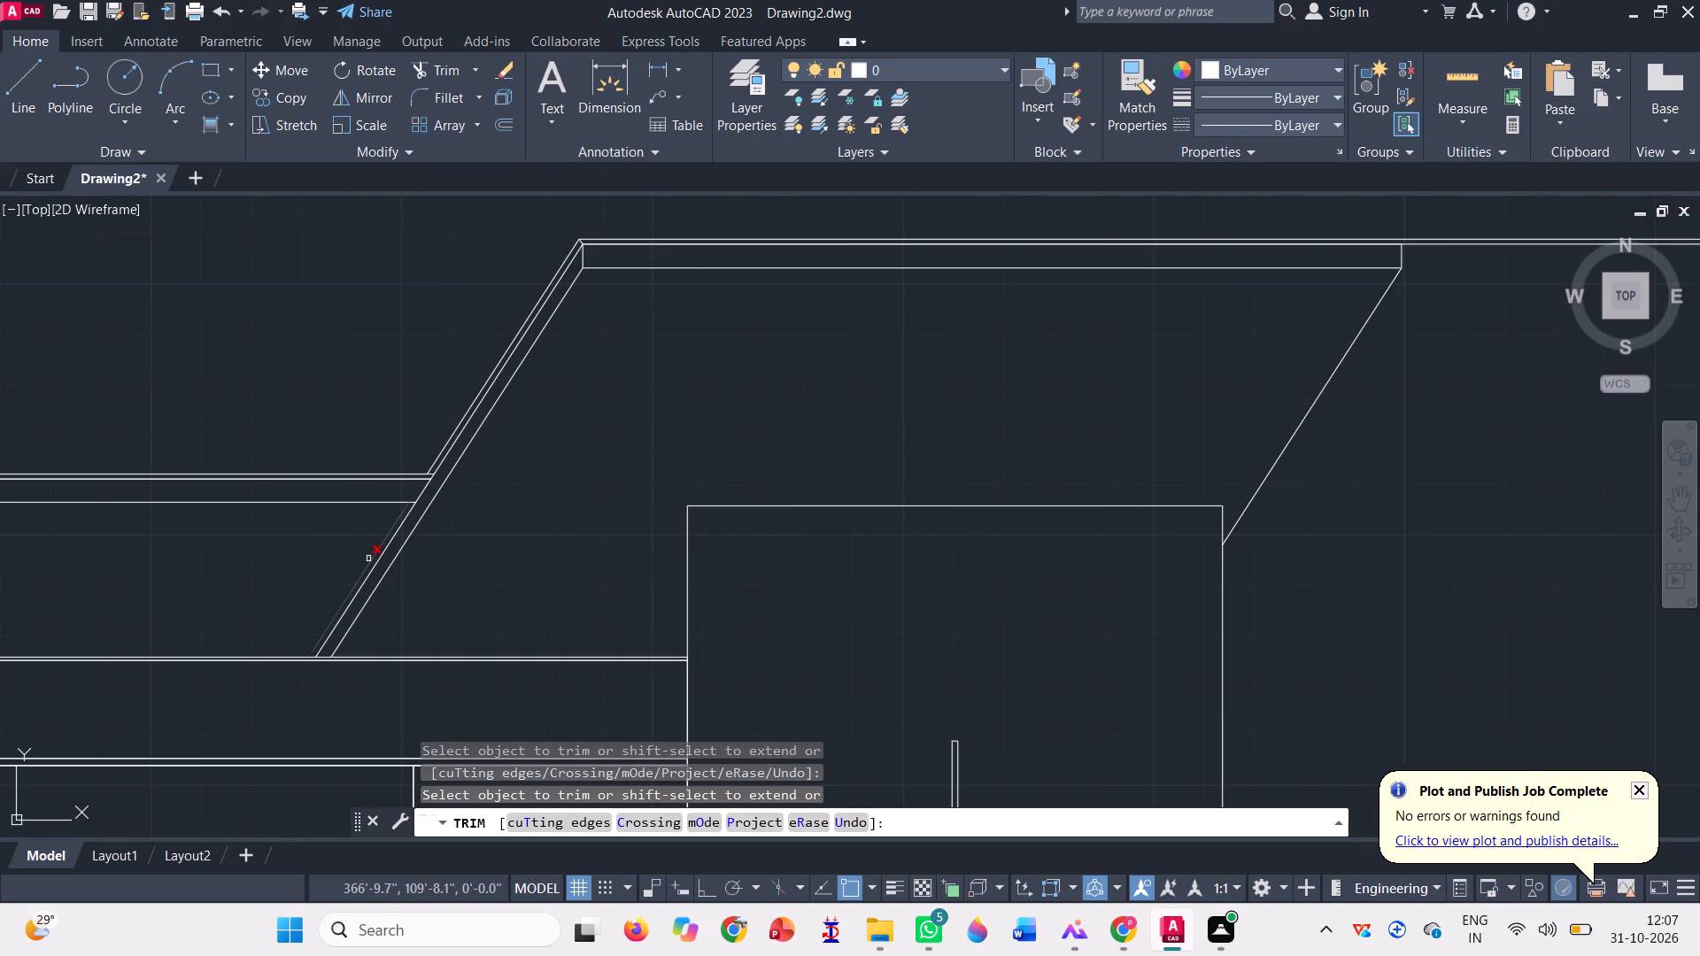
{"action": "left_click", "coordinate": [368, 559]}
Trim the copied cap's bottom line back to the higher slab's right end.
{"action": "scroll", "coordinate": [326, 564], "scroll_direction": "down", "scroll_amount": 1}
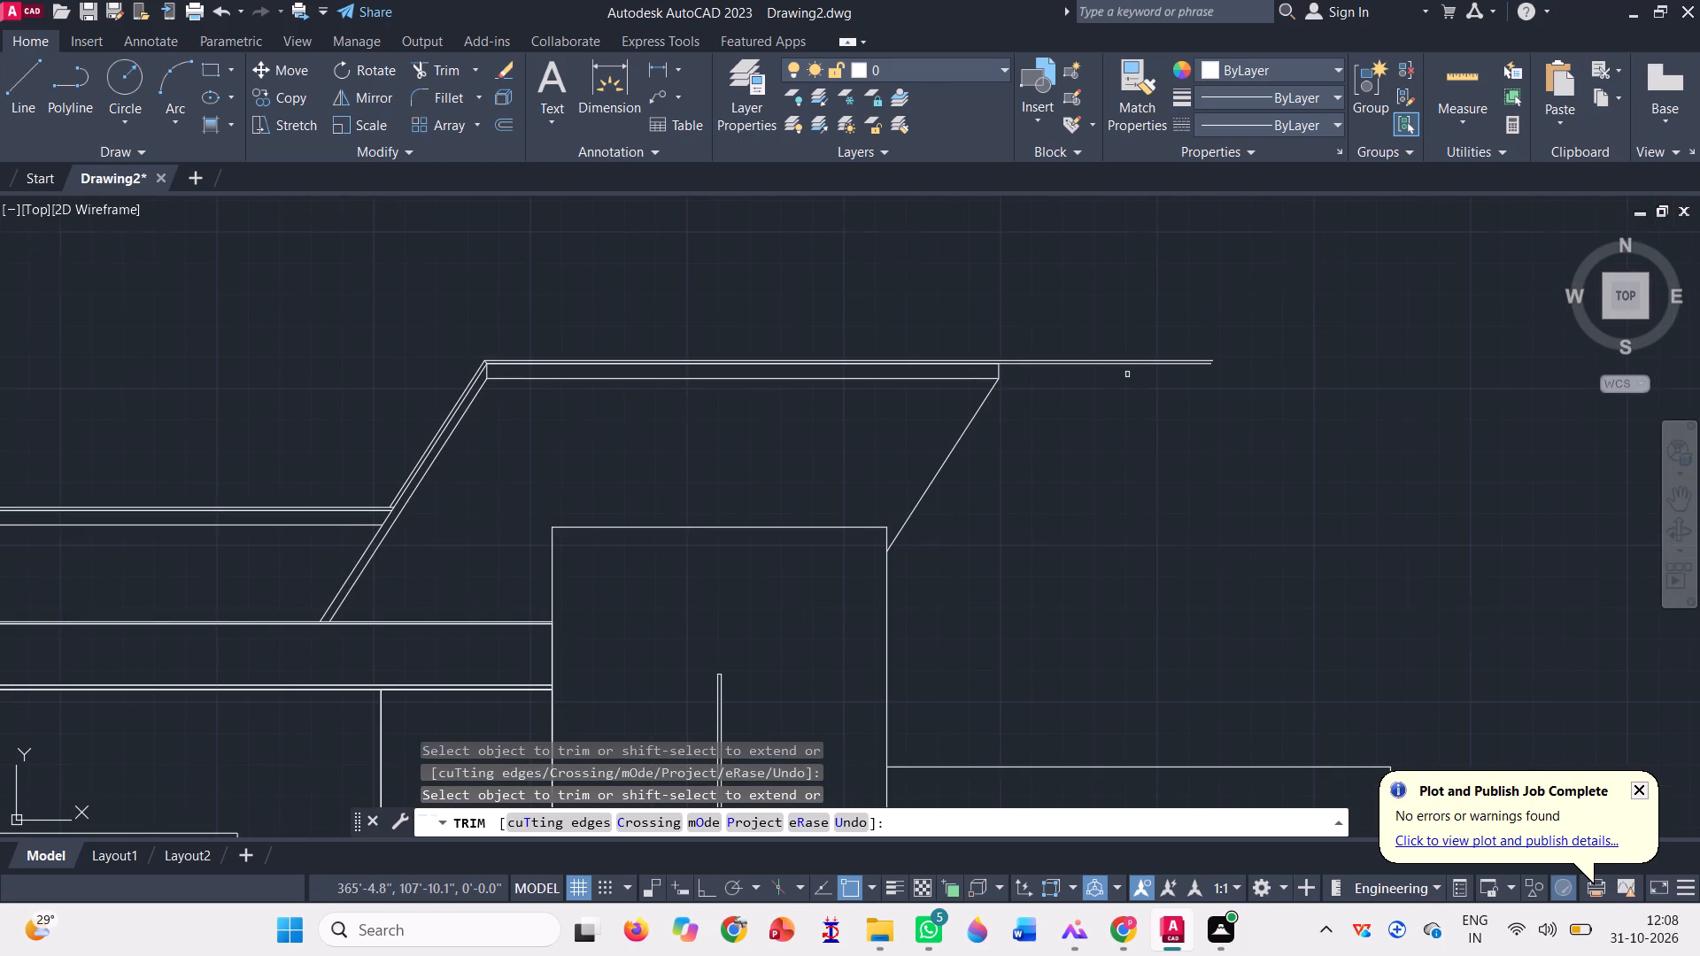
{"action": "scroll", "coordinate": [1124, 372], "scroll_direction": "up", "scroll_amount": 1}
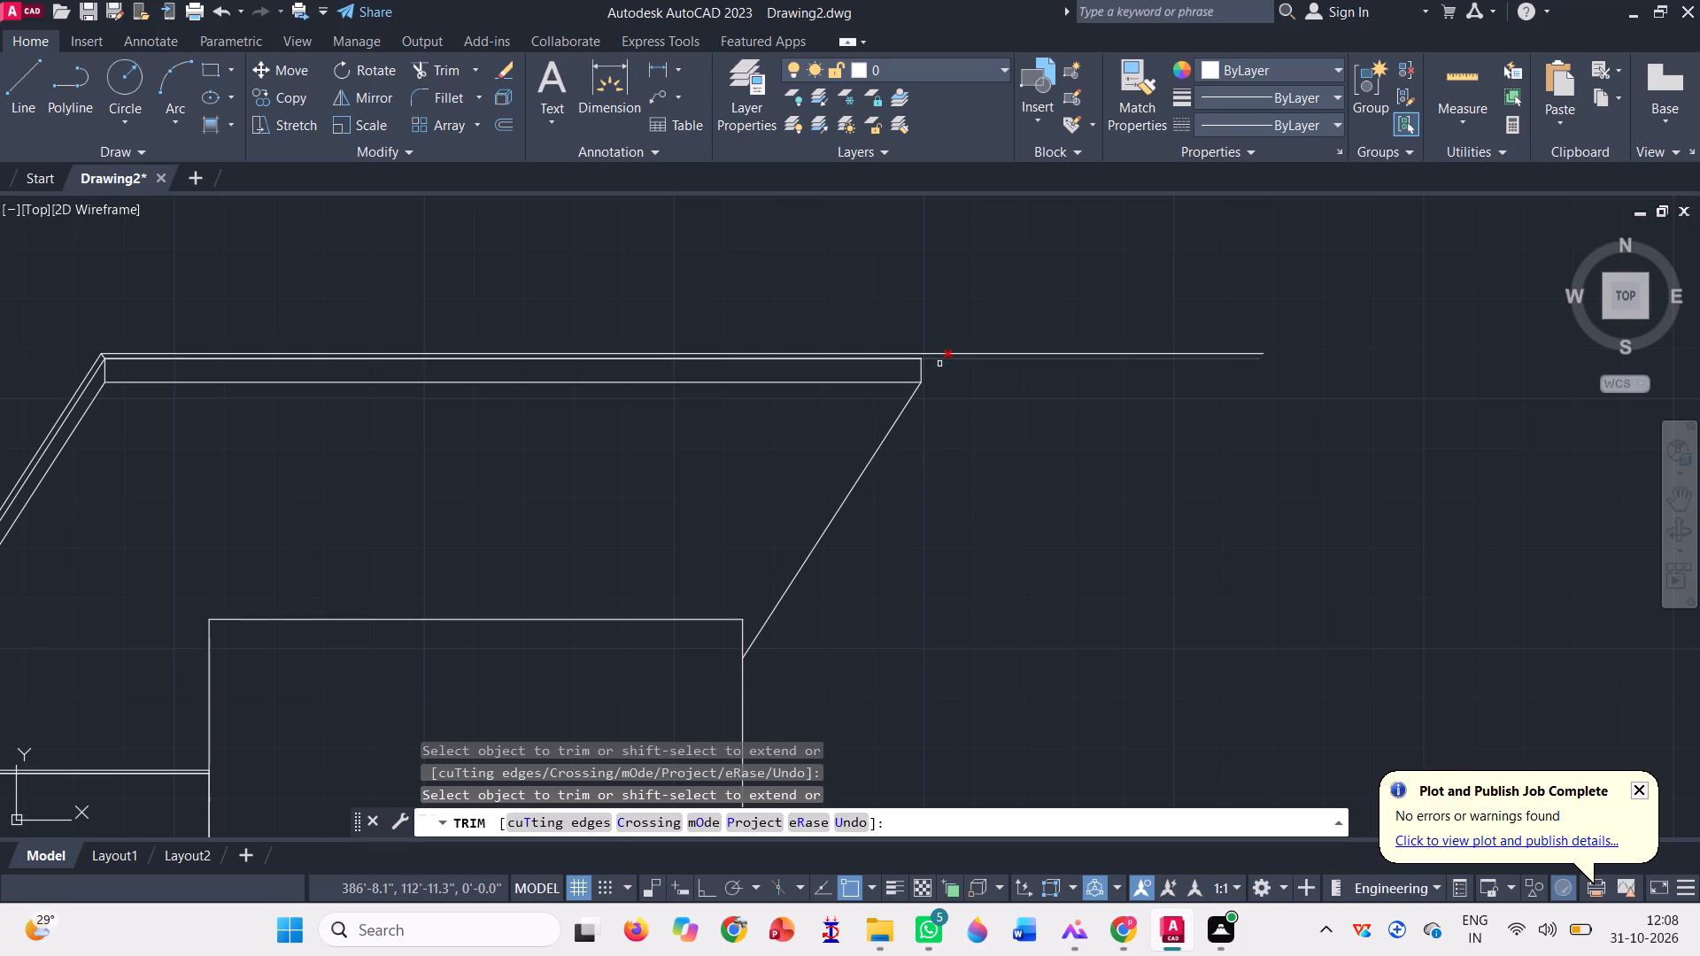
{"action": "left_click", "coordinate": [934, 359]}
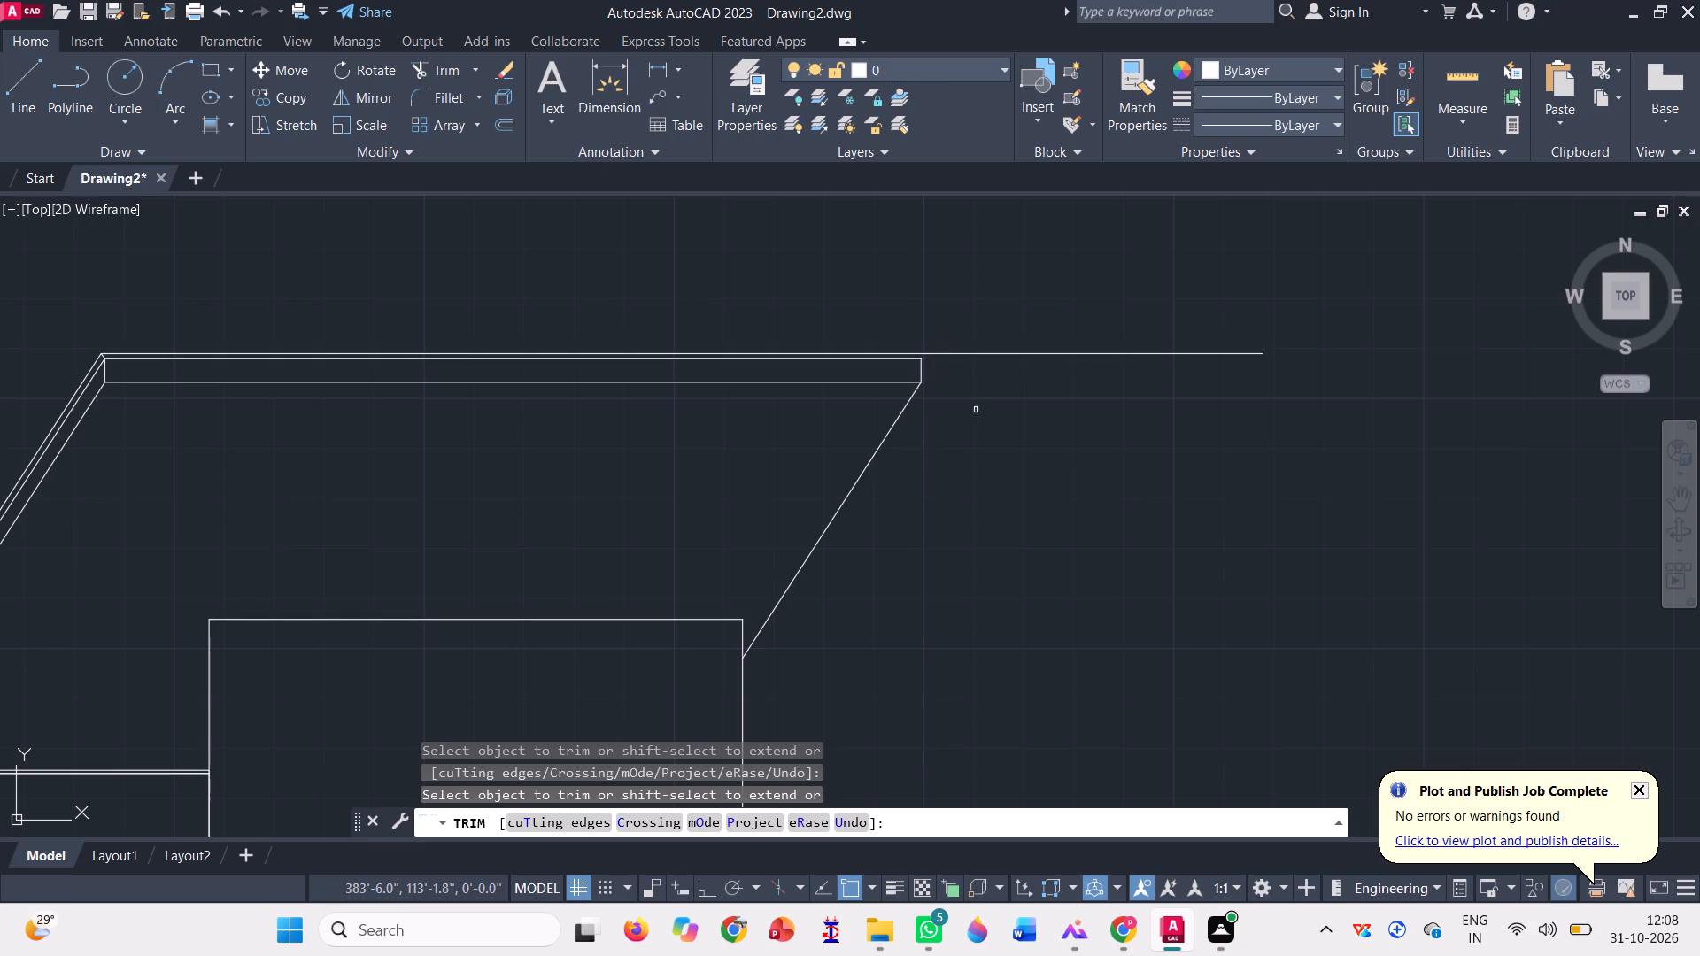
Draw a short outward-slanting line from the higher slab's upper right corner up to the copied cap's top line.
{"action": "key", "text": "Escape"}
{"action": "scroll", "coordinate": [945, 345], "scroll_direction": "up", "scroll_amount": 2}
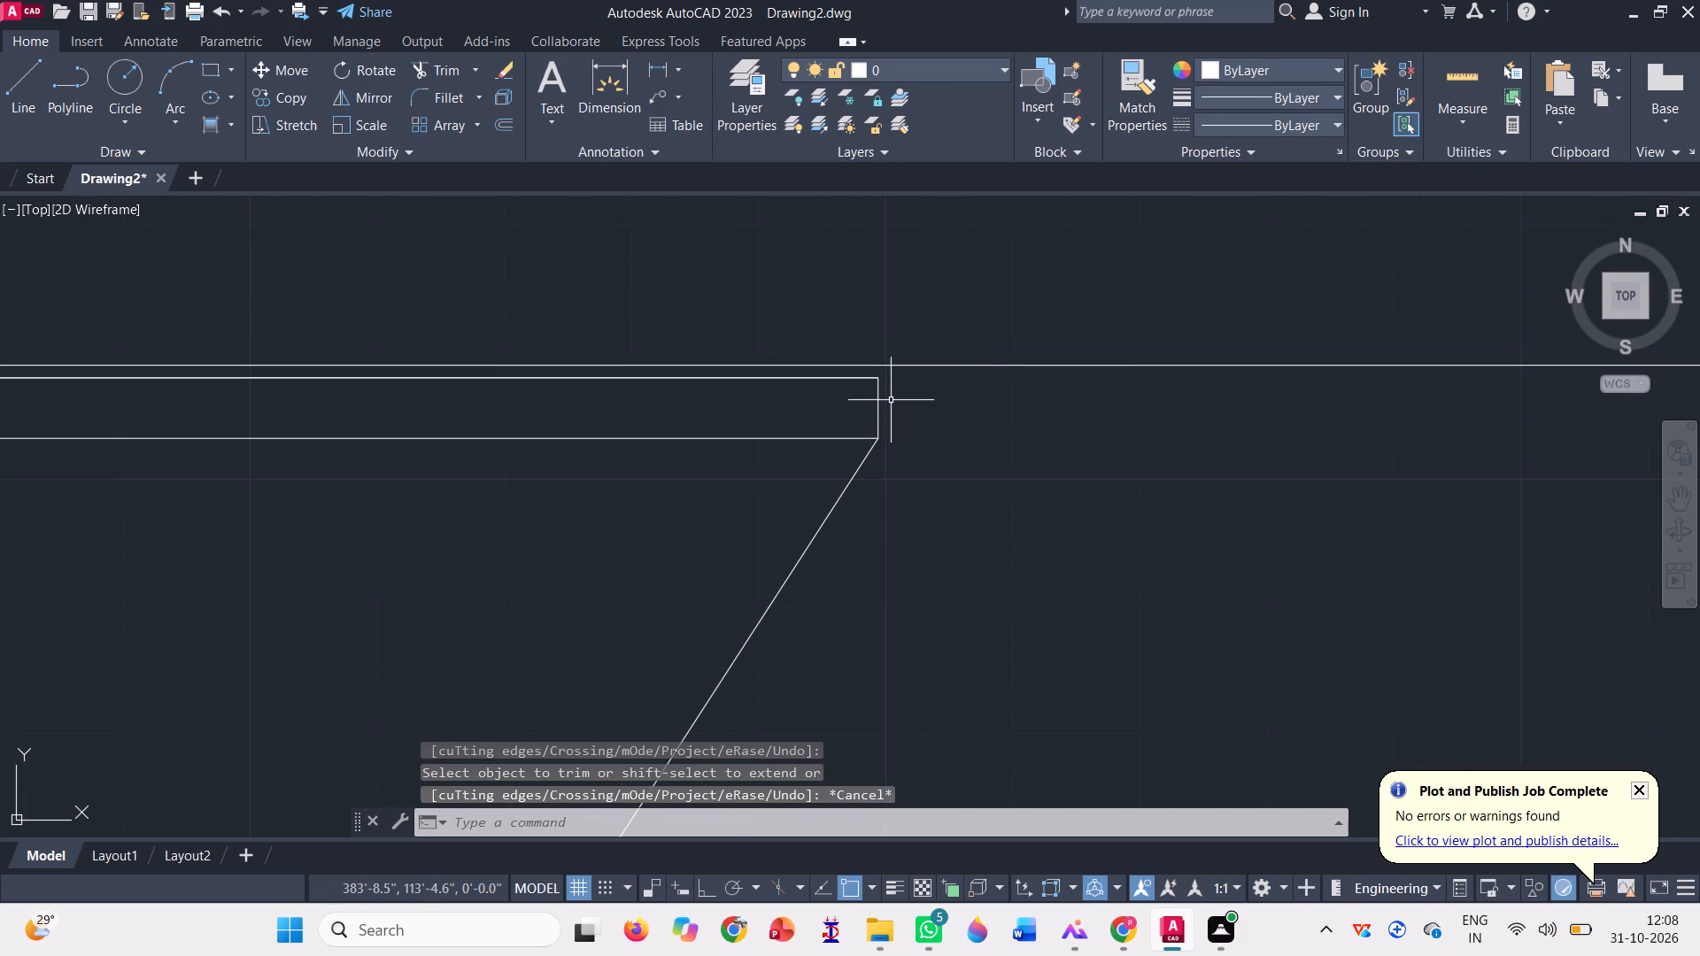
{"action": "key", "text": "l"}
{"action": "key", "text": "Return"}
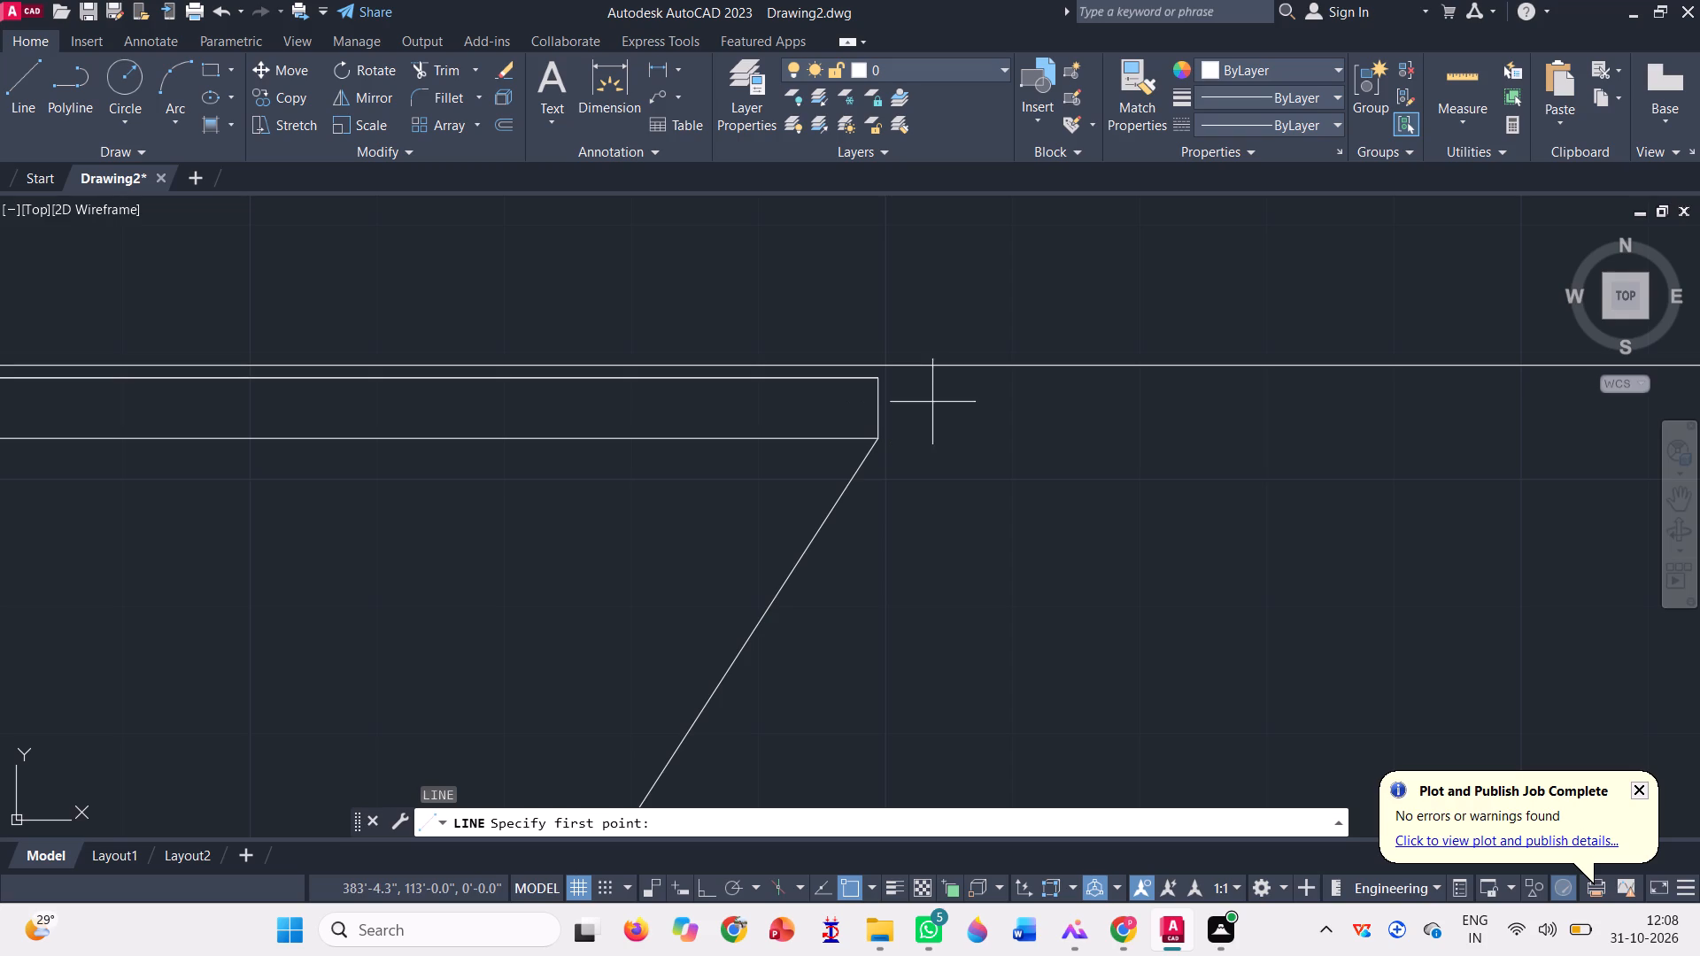
{"action": "key", "text": "F8"}
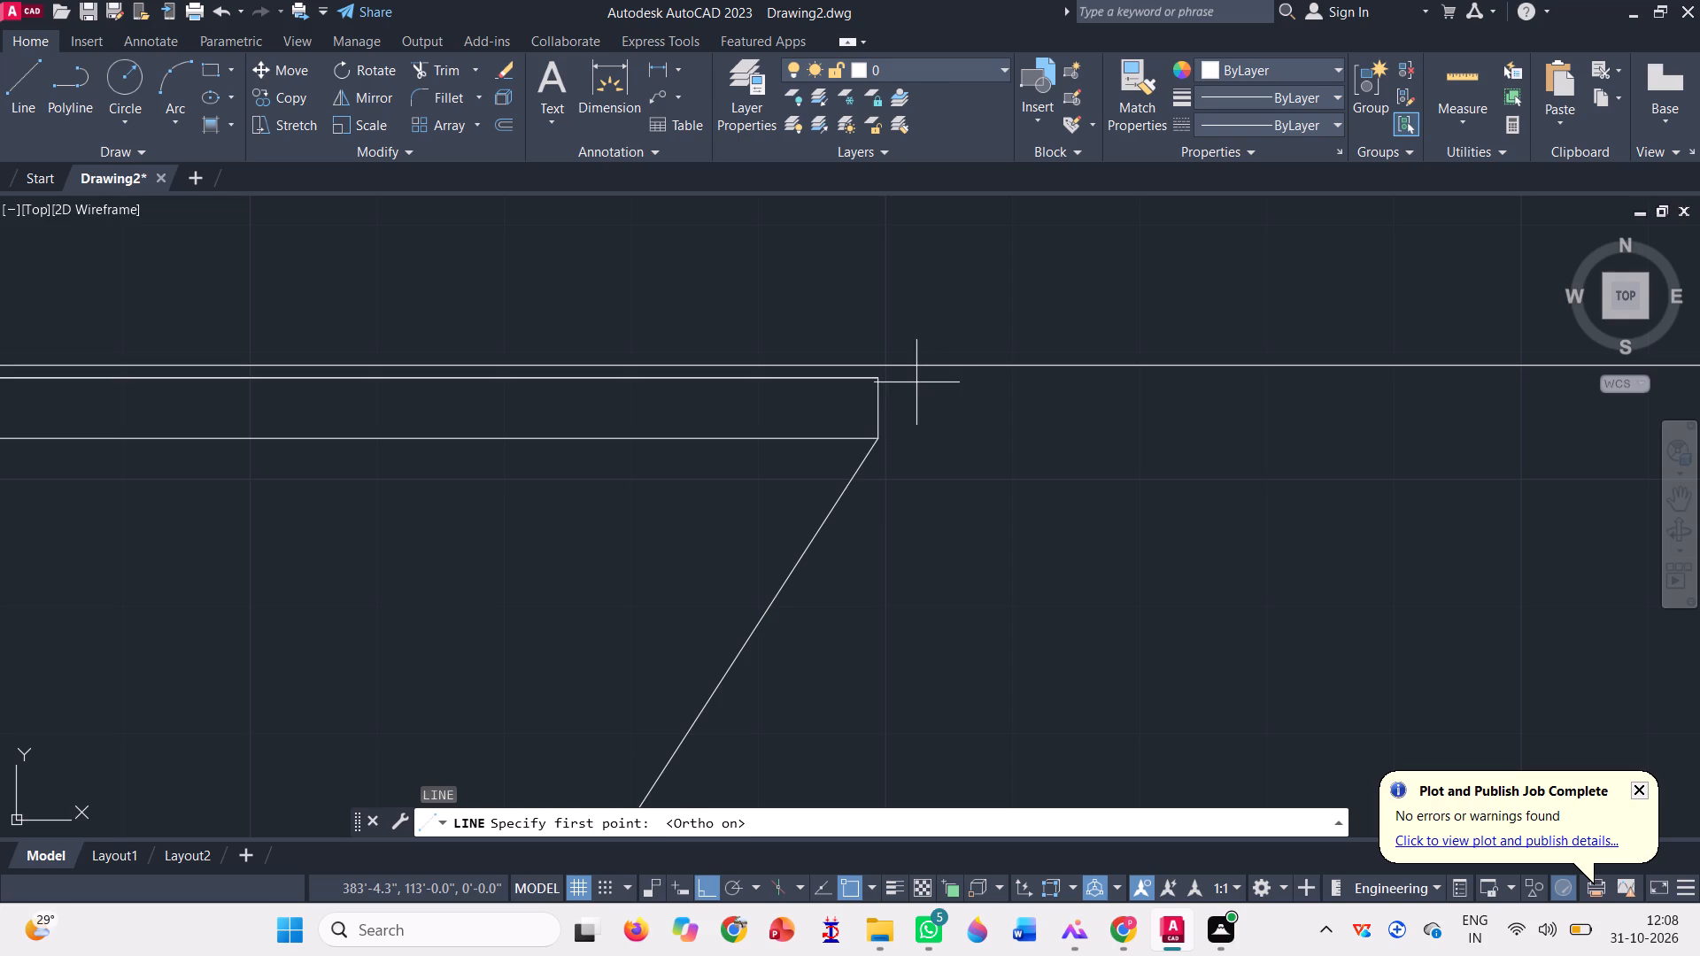
{"action": "scroll", "coordinate": [883, 350], "scroll_direction": "up", "scroll_amount": 3}
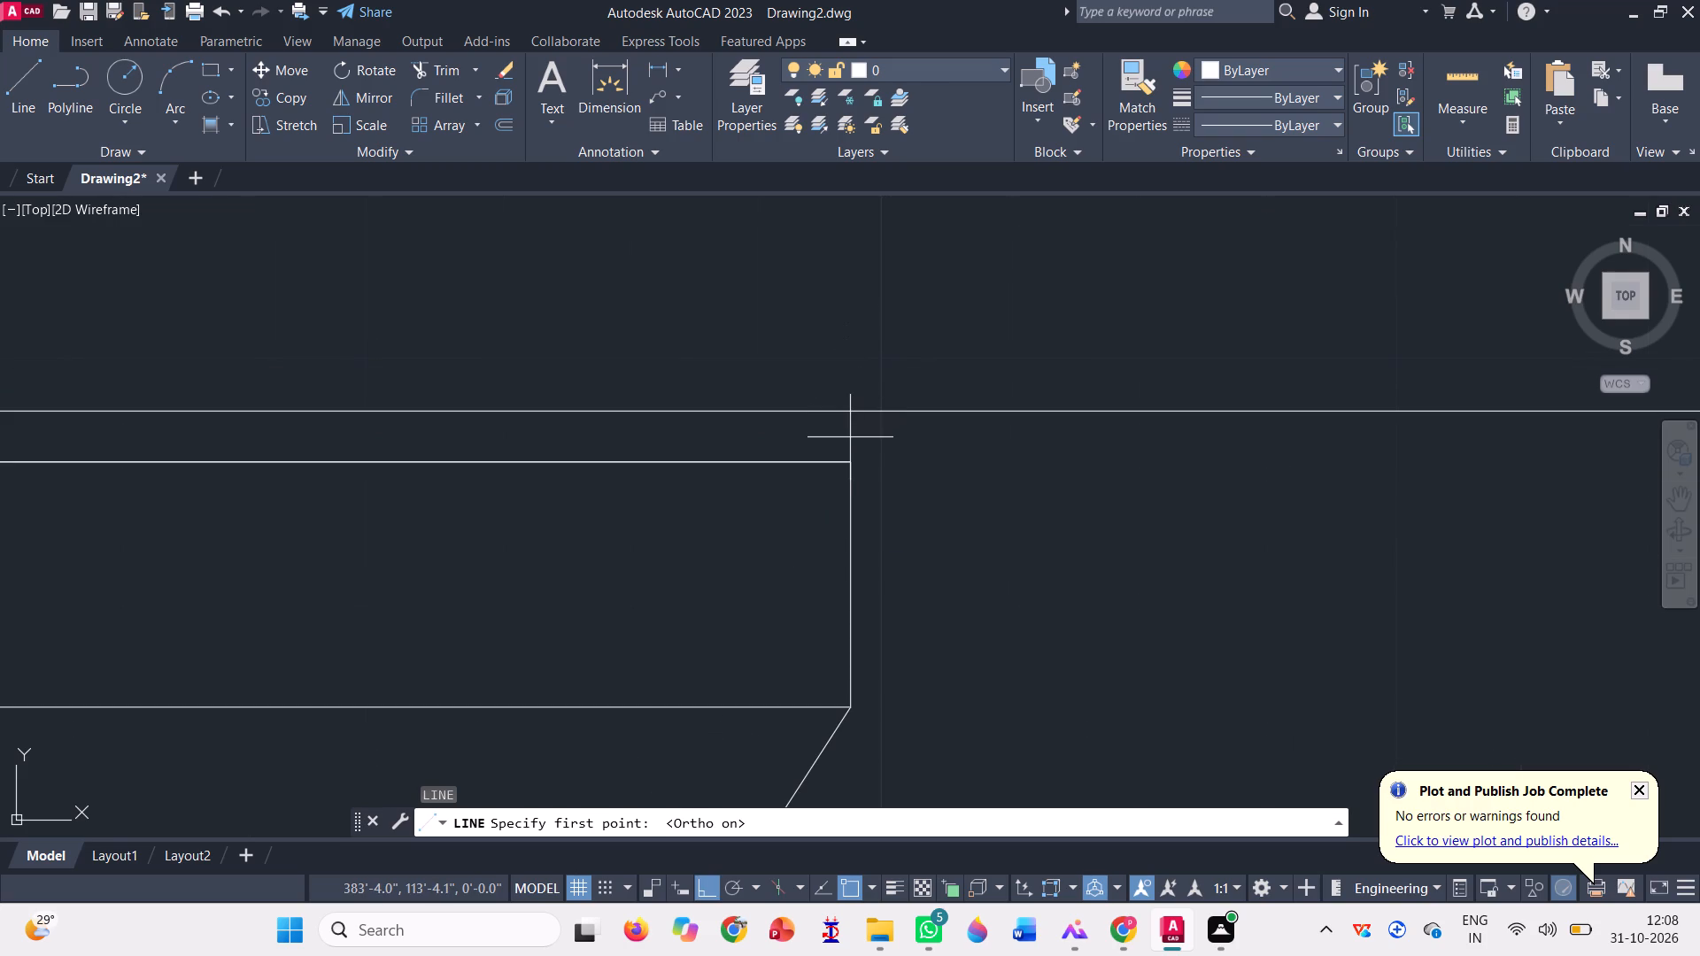
{"action": "key", "text": "F8"}
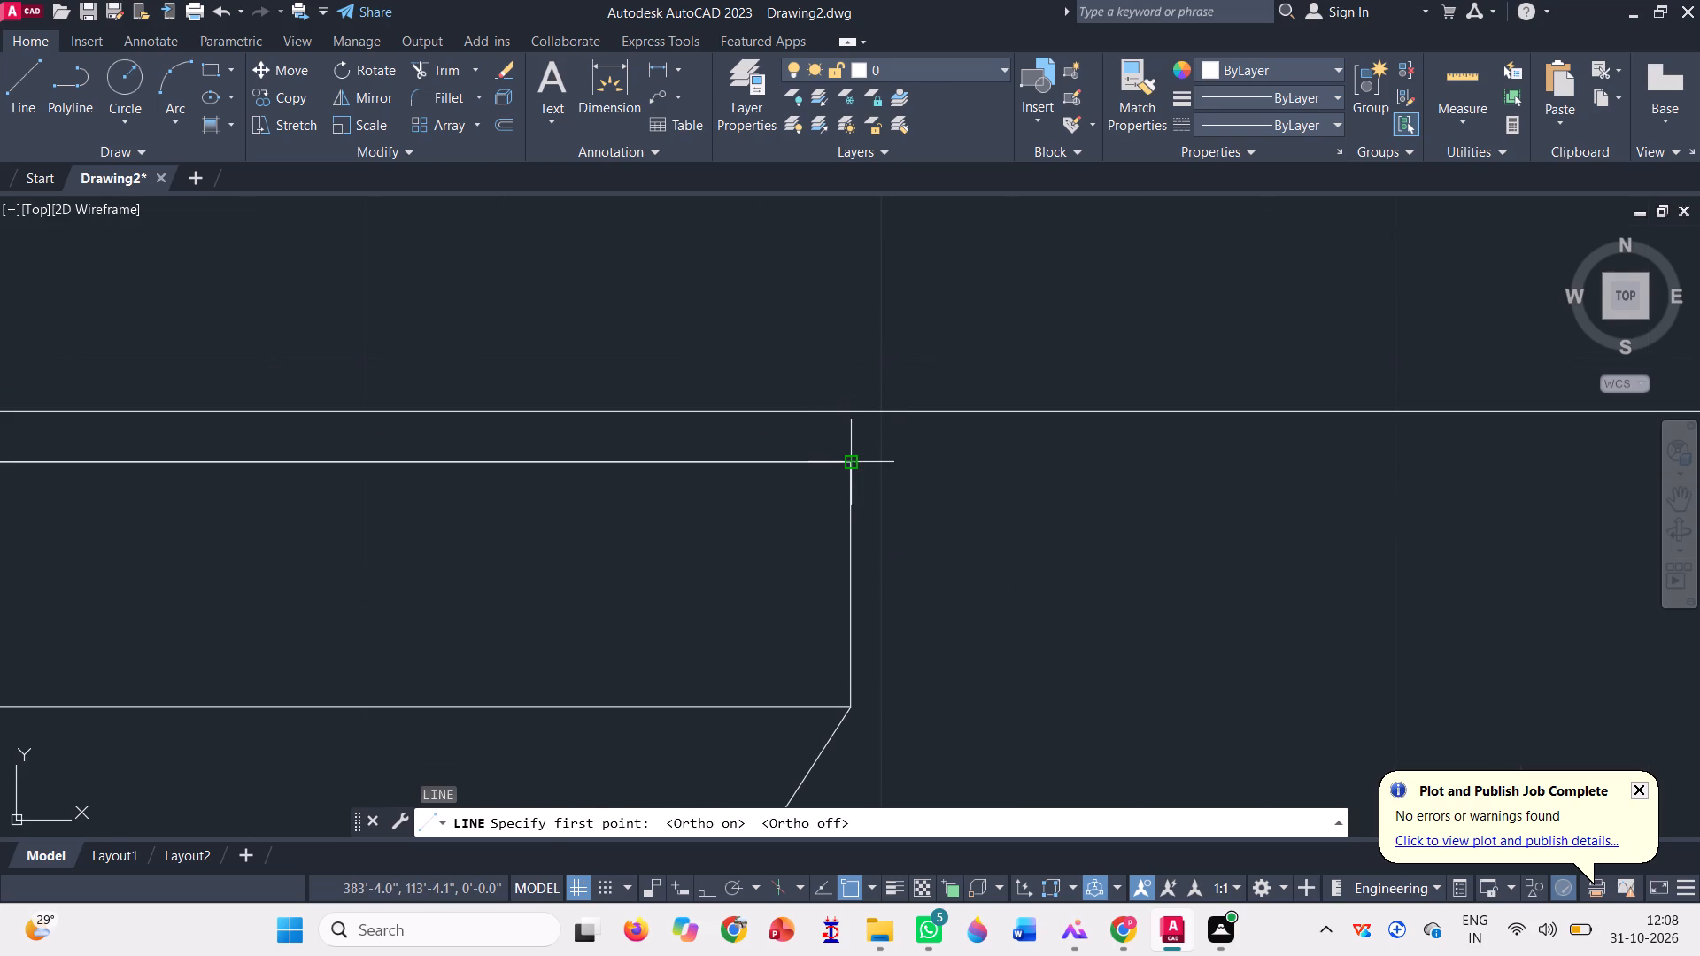
{"action": "left_click", "coordinate": [850, 460]}
{"action": "left_click", "coordinate": [895, 412]}
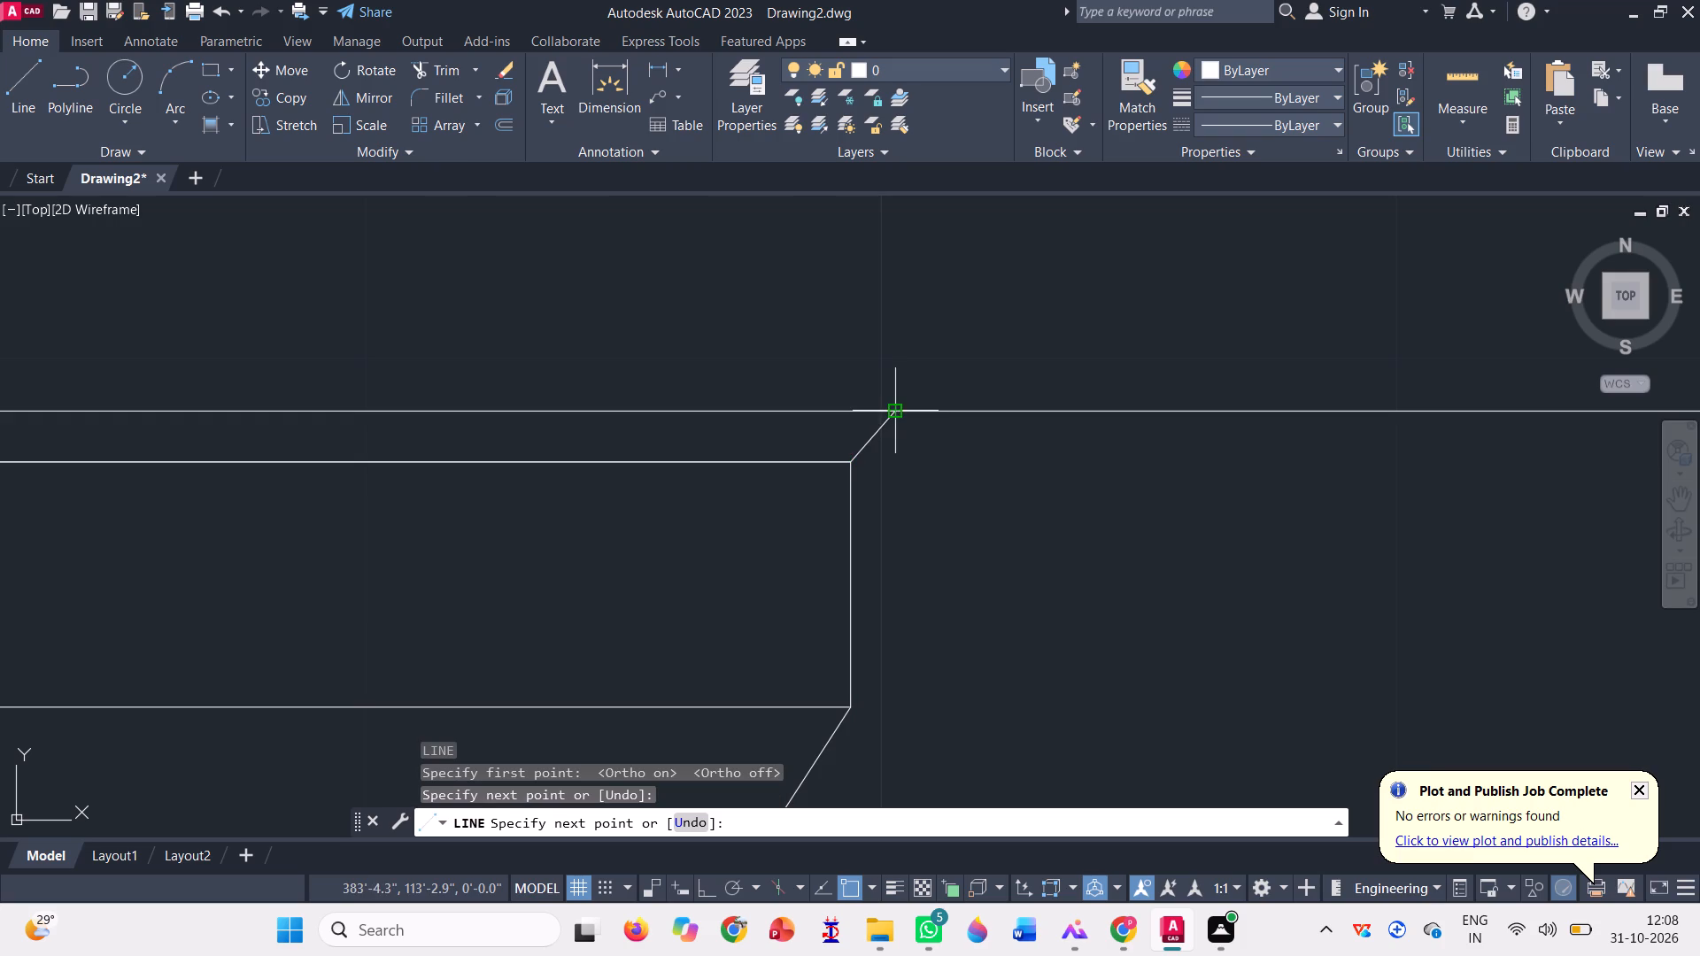
{"action": "scroll", "coordinate": [774, 429], "scroll_direction": "down", "scroll_amount": 3}
{"action": "key", "text": "space"}
Trim the copied cap's overhanging top line back to the new slanted end line.
{"action": "scroll", "coordinate": [807, 401], "scroll_direction": "down", "scroll_amount": 2}
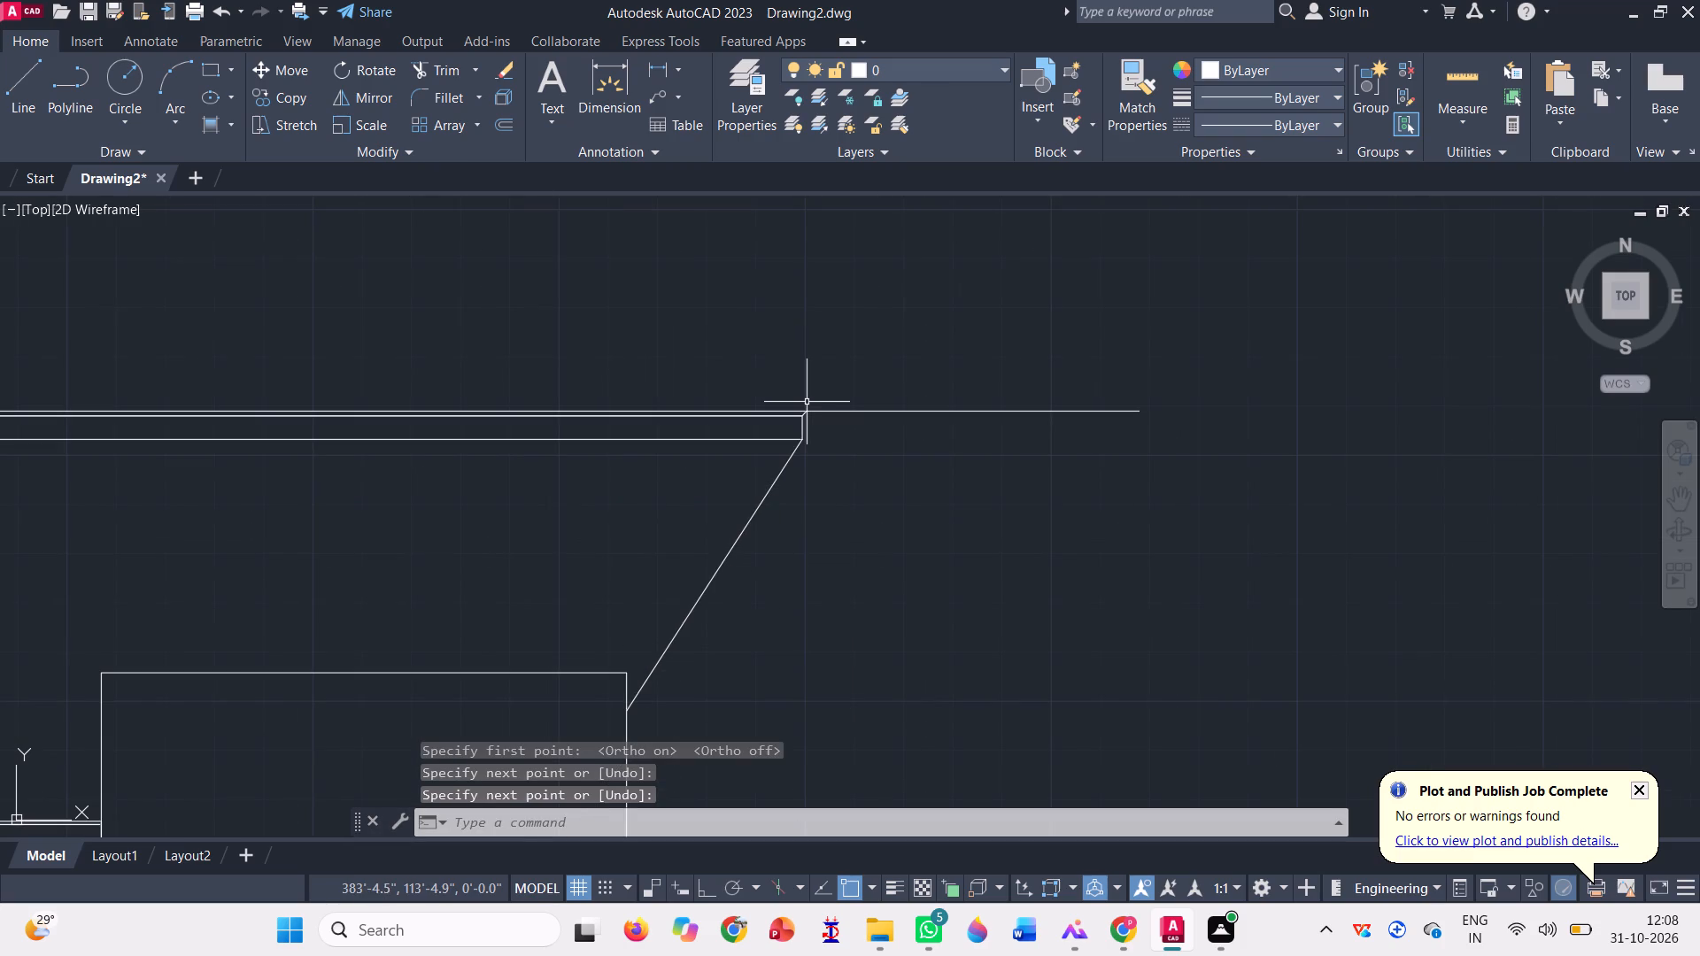
{"action": "left_click", "coordinate": [424, 65]}
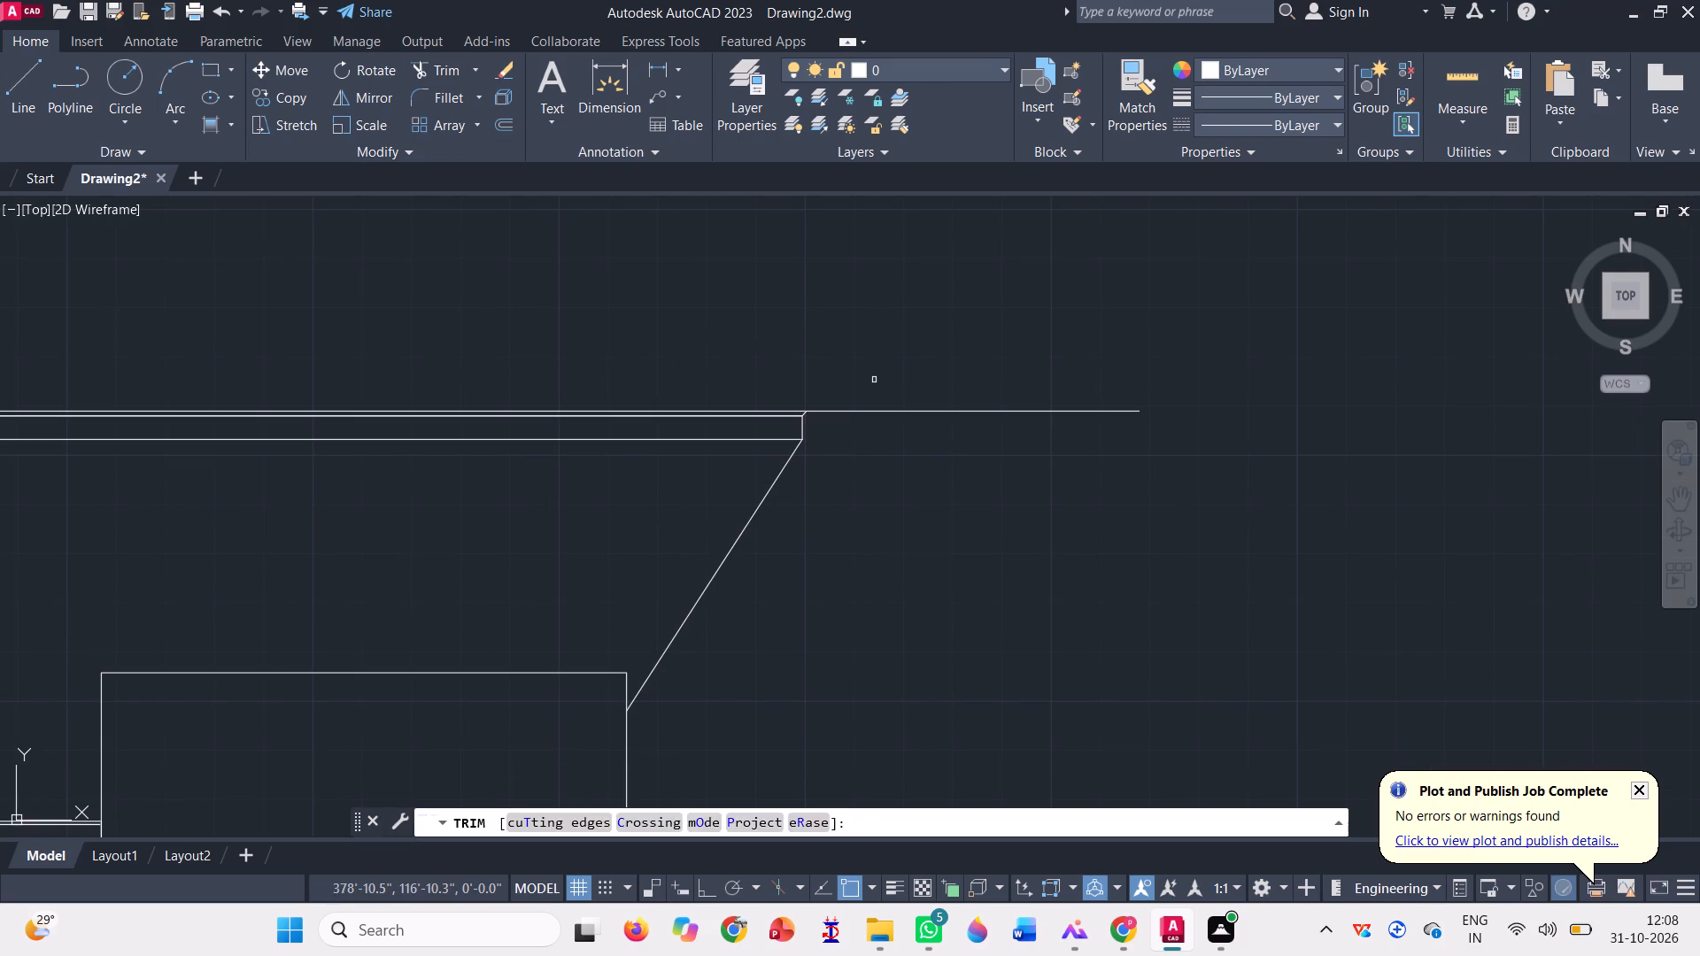
{"action": "left_click", "coordinate": [885, 399]}
{"action": "left_click", "coordinate": [898, 431]}
{"action": "key", "text": "Escape"}
Draw a parapet rectangle about 12' wide and 2'-7" high on the right bay's roof, starting at the tower's right edge.
{"action": "scroll", "coordinate": [1031, 414], "scroll_direction": "down", "scroll_amount": 2}
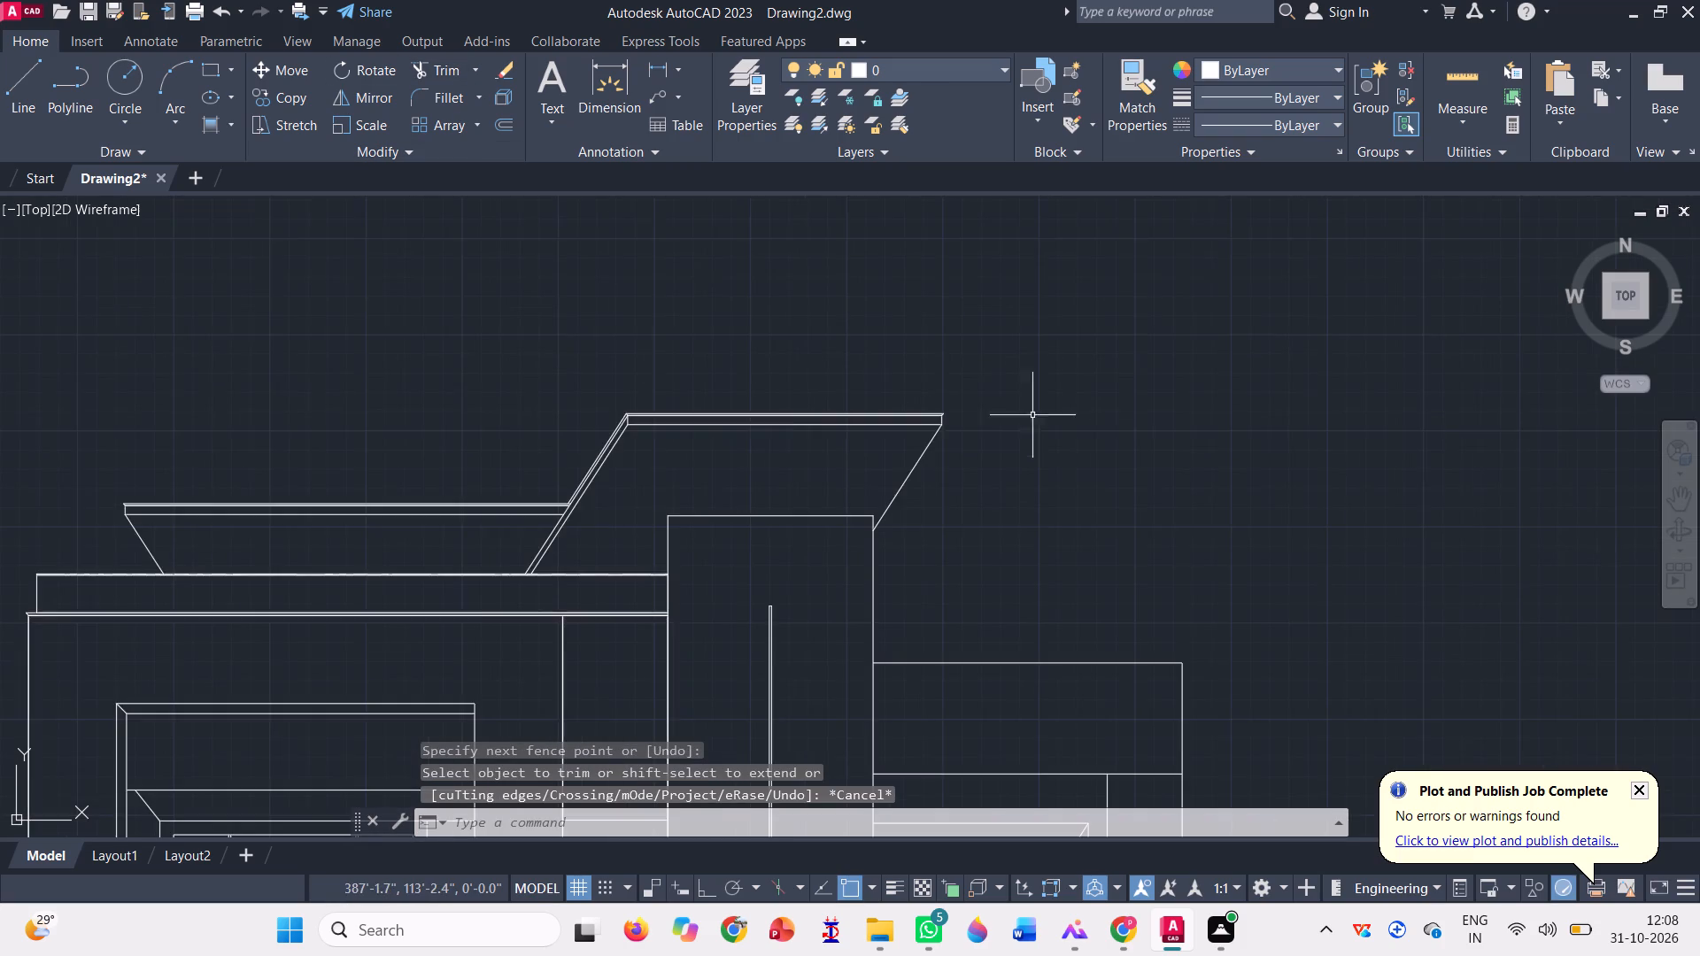
{"action": "scroll", "coordinate": [1070, 430], "scroll_direction": "down", "scroll_amount": 1}
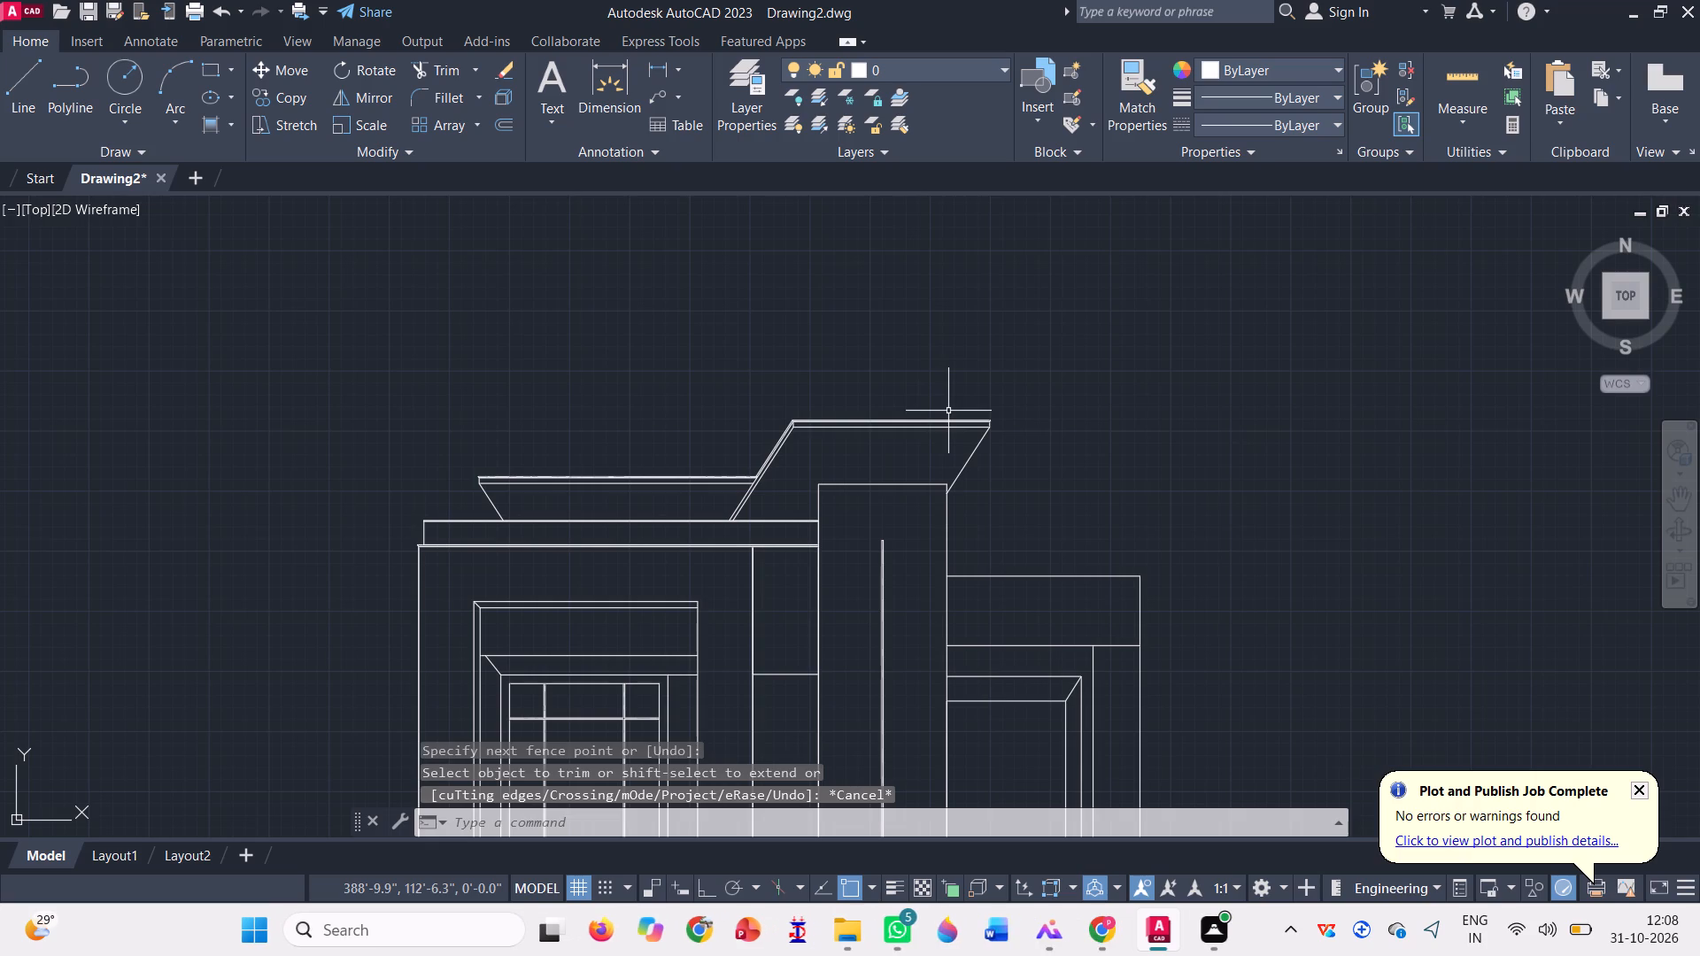
{"action": "scroll", "coordinate": [893, 377], "scroll_direction": "down", "scroll_amount": 1}
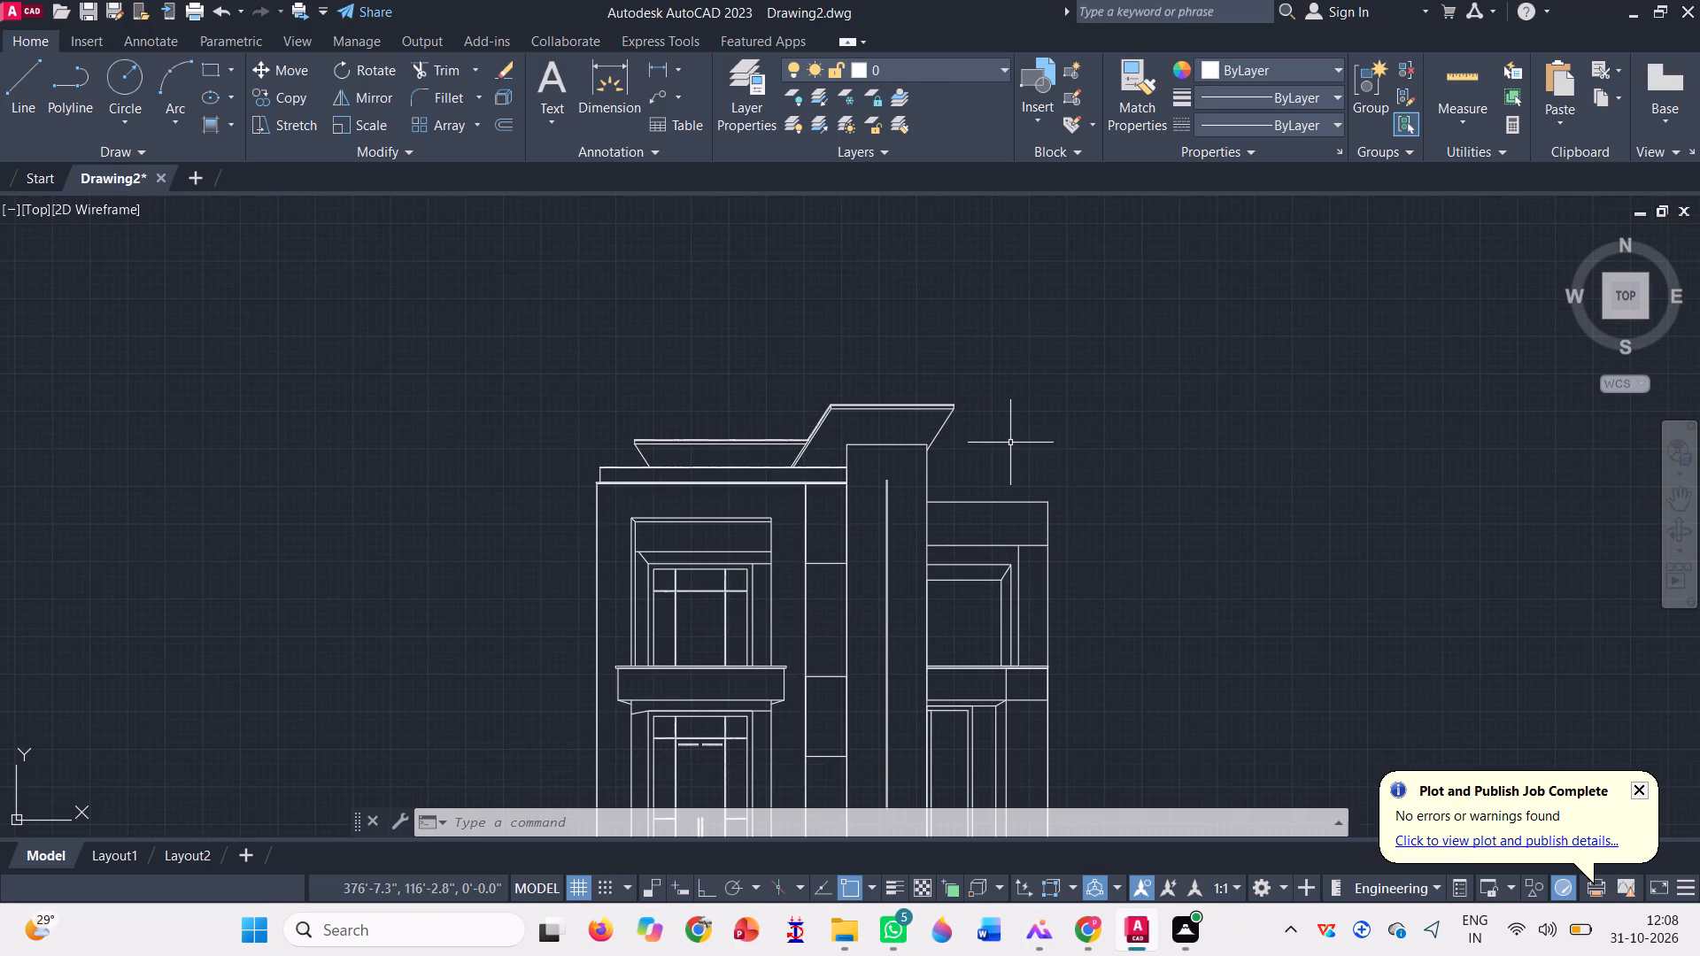
{"action": "left_click", "coordinate": [217, 64]}
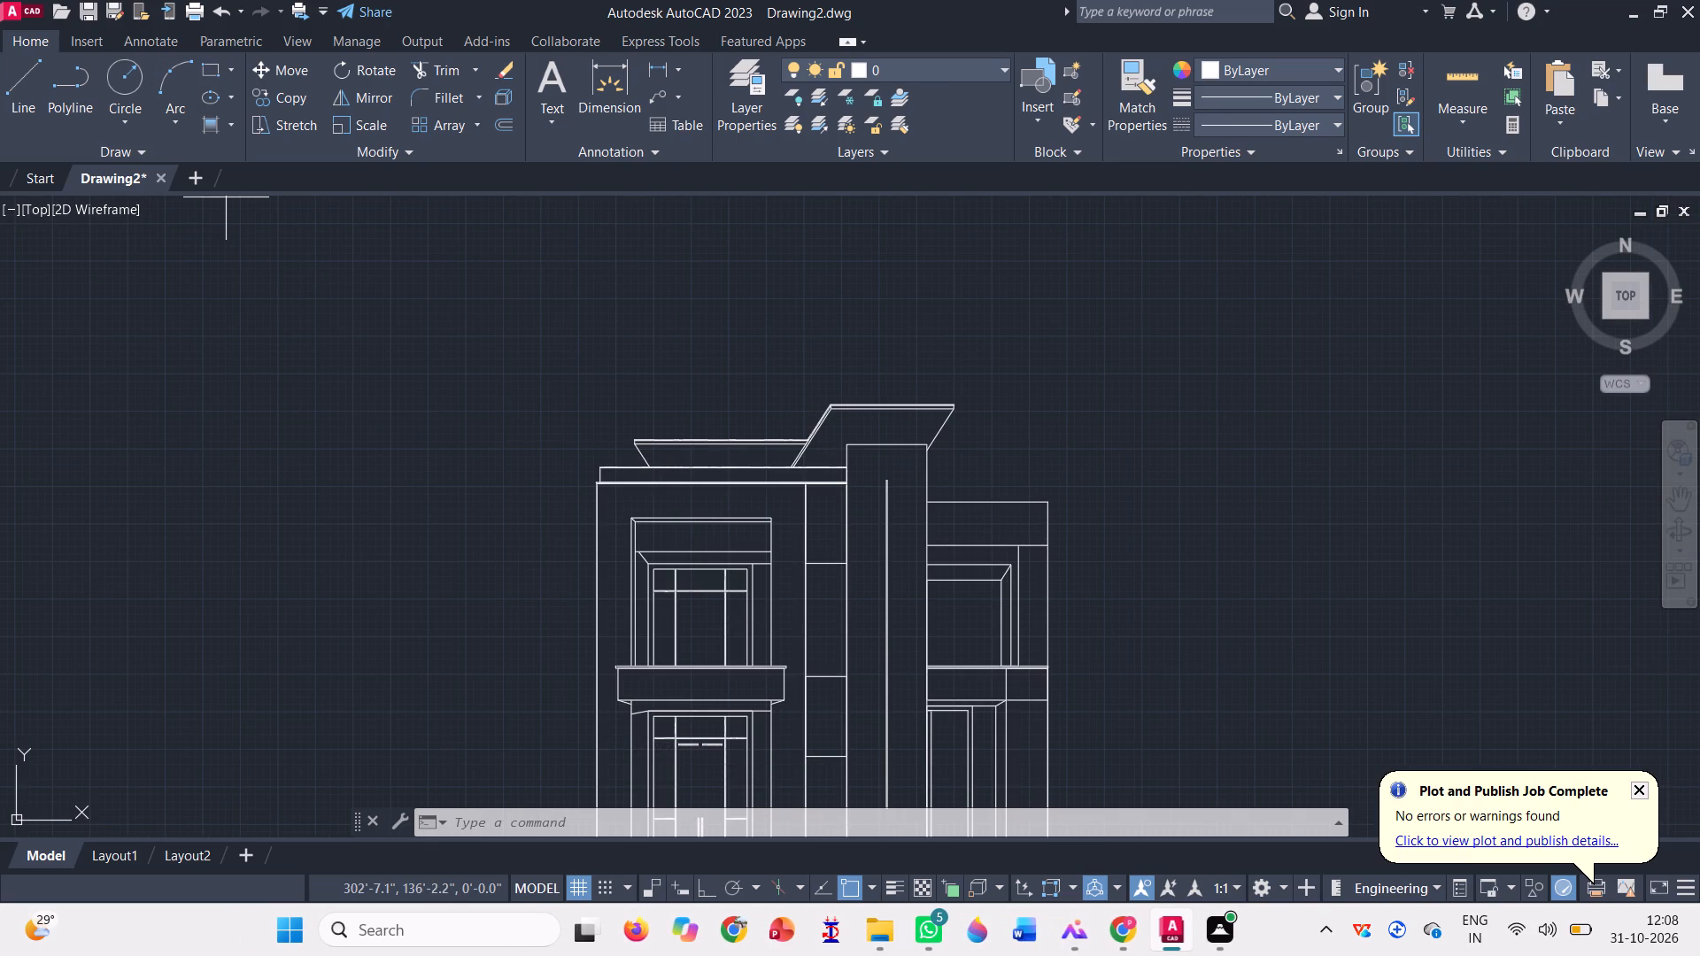
{"action": "scroll", "coordinate": [1083, 496], "scroll_direction": "up", "scroll_amount": 1}
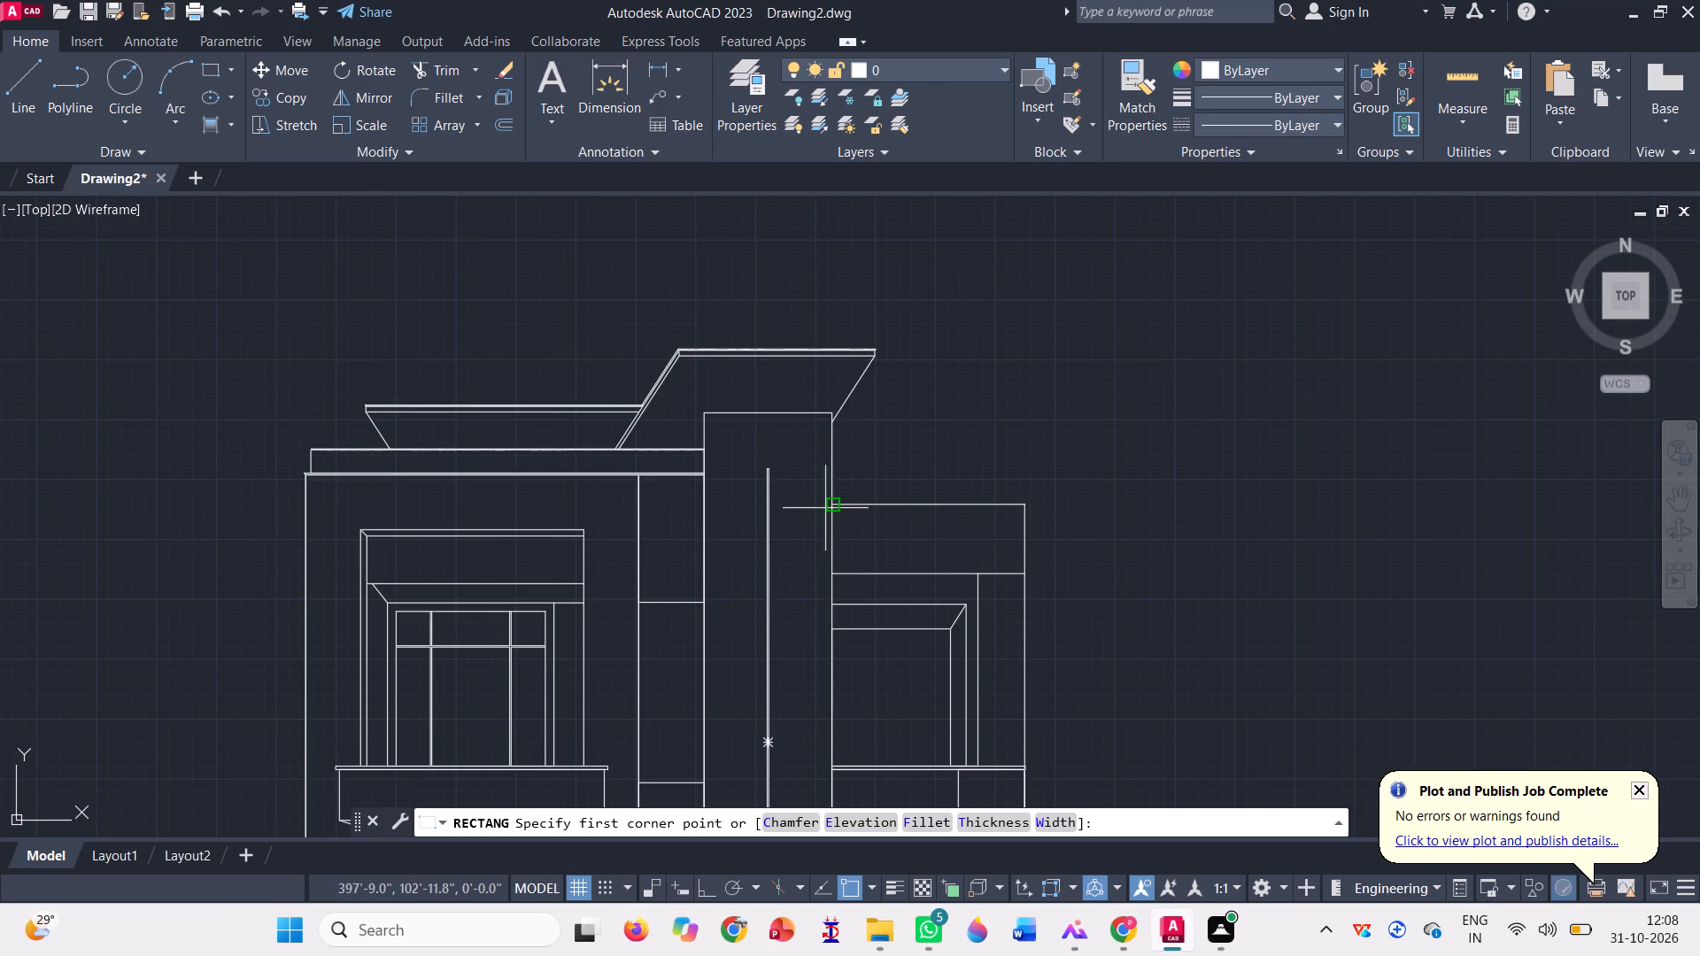
{"action": "left_click", "coordinate": [831, 506]}
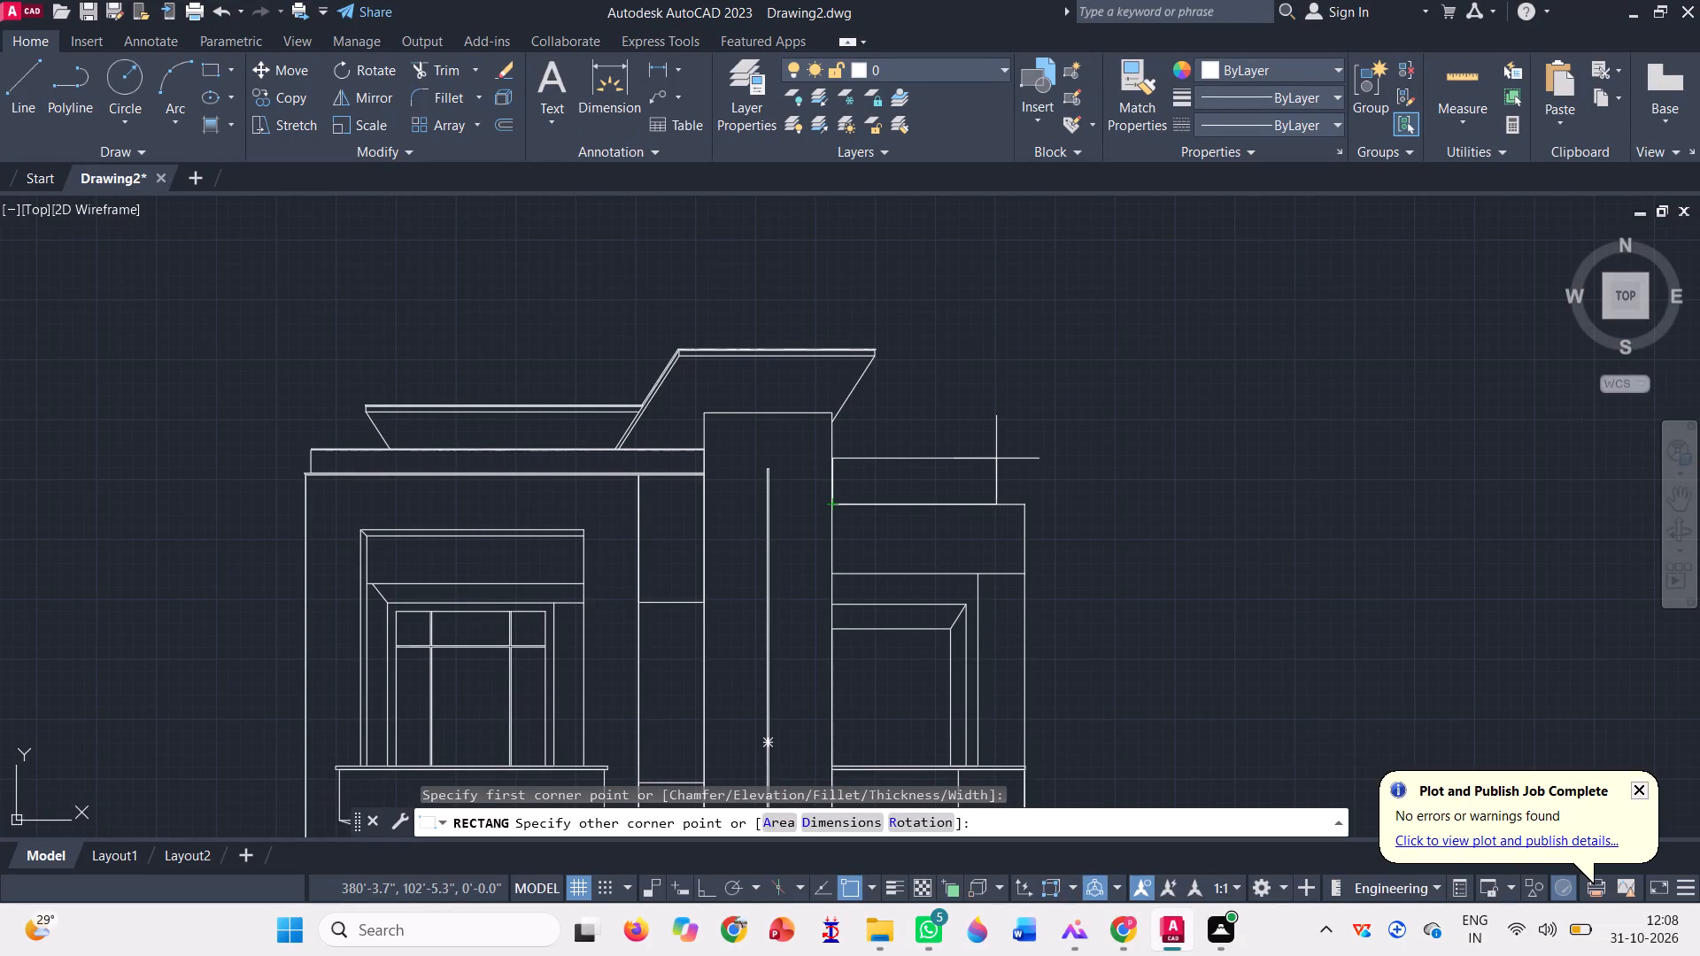
{"action": "scroll", "coordinate": [996, 459], "scroll_direction": "up", "scroll_amount": 1}
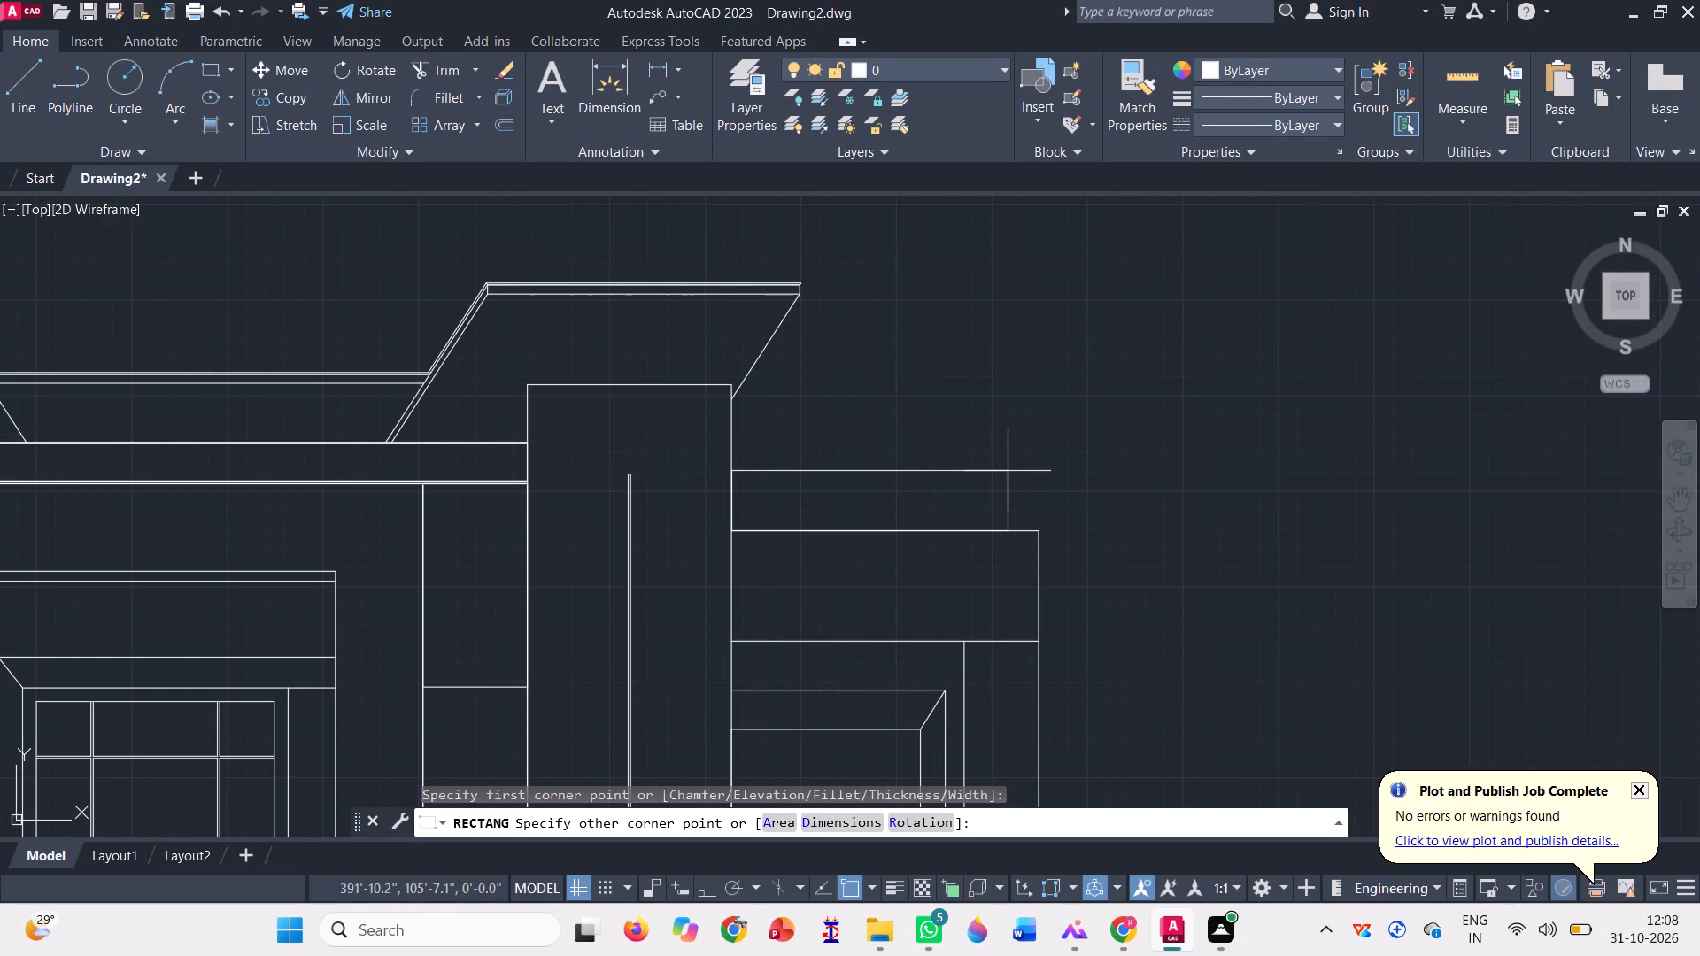
{"action": "left_click", "coordinate": [1011, 471]}
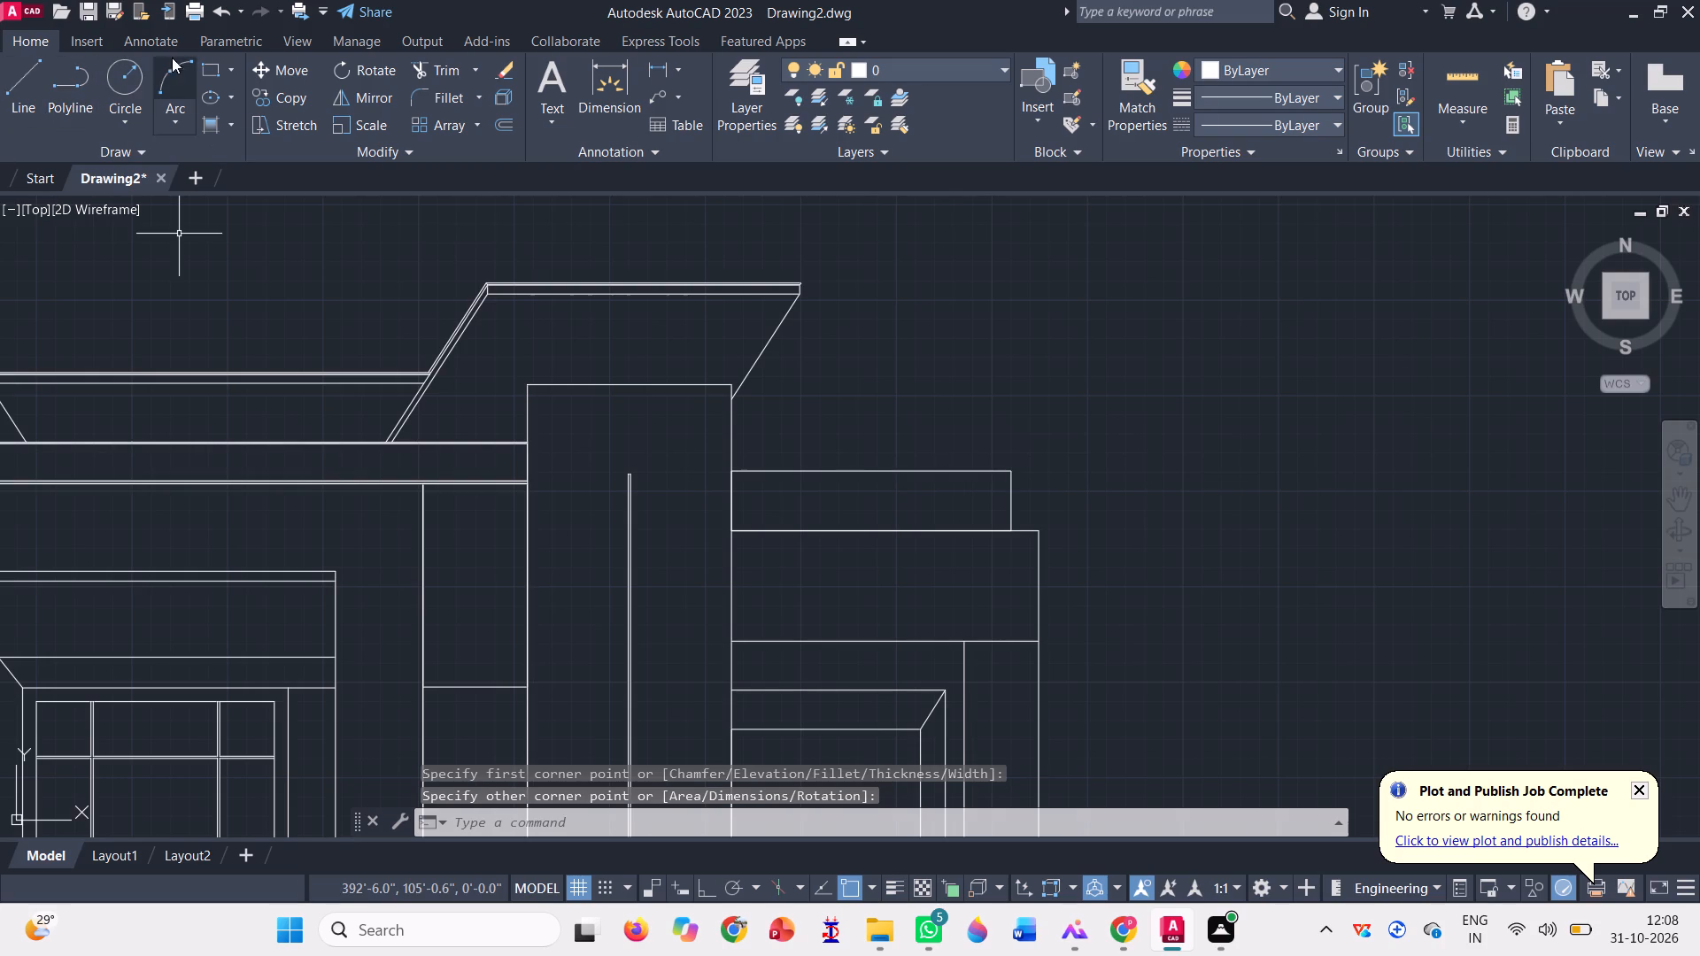
Draw a thin full-width rectangle along the right bay parapet's top edge, from its upper right corner to the tower.
{"action": "left_click", "coordinate": [208, 64]}
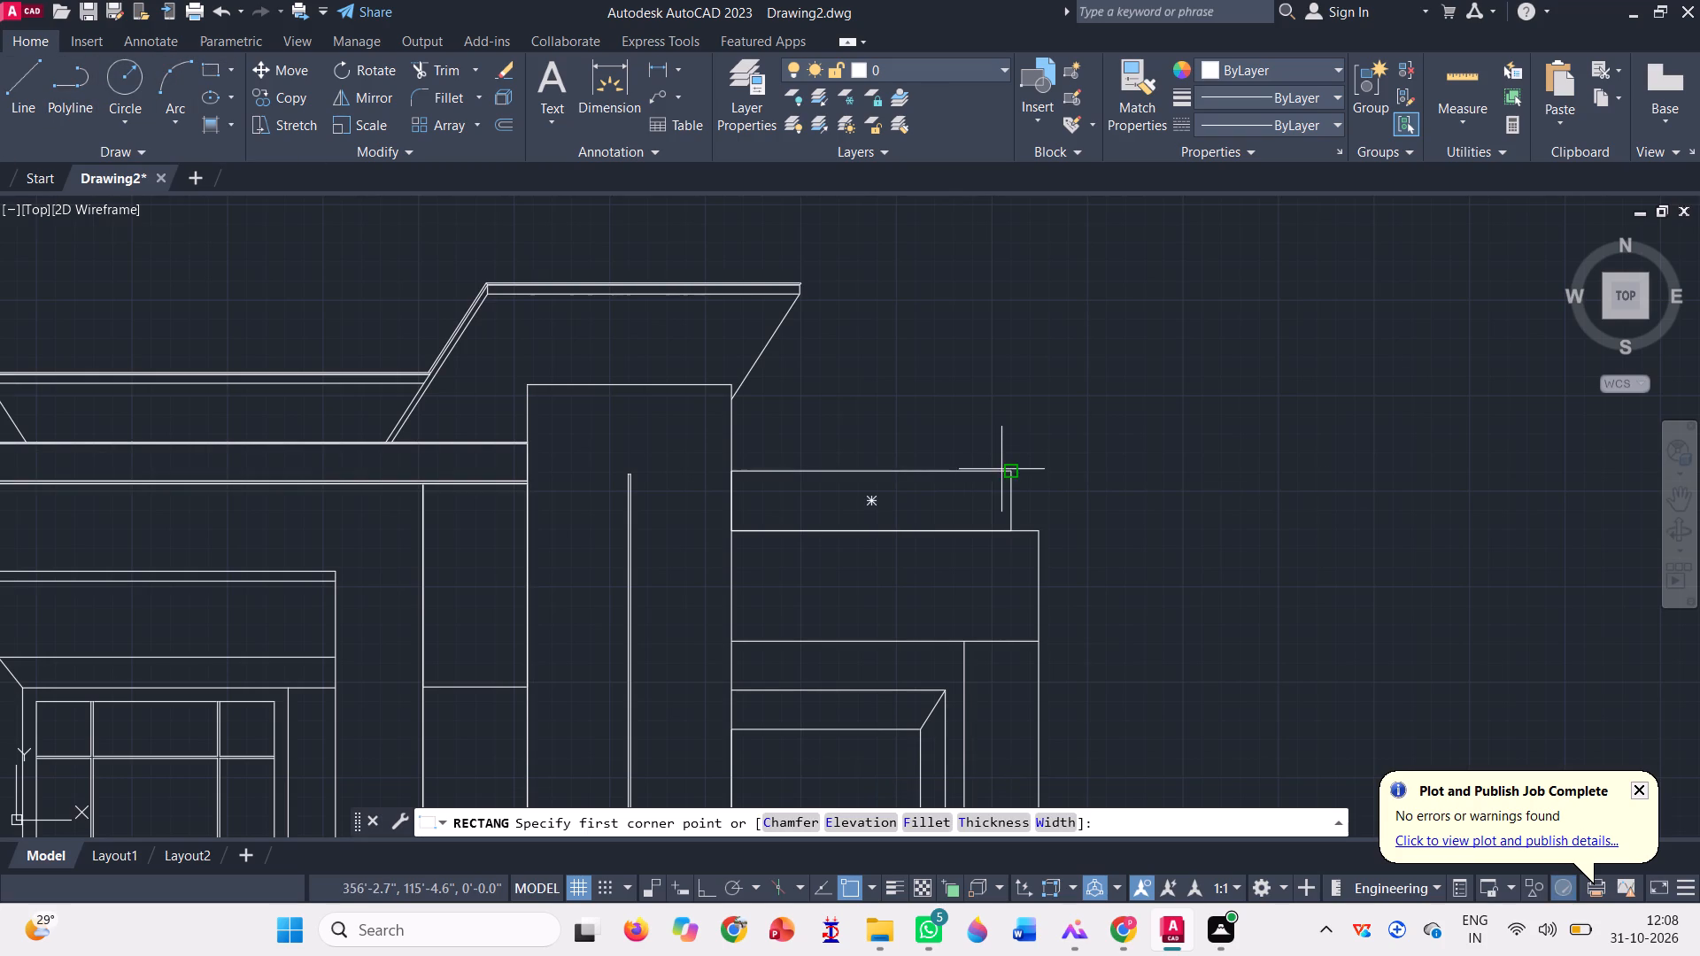
{"action": "scroll", "coordinate": [1001, 466], "scroll_direction": "down", "scroll_amount": 1}
{"action": "scroll", "coordinate": [324, 453], "scroll_direction": "up", "scroll_amount": 6}
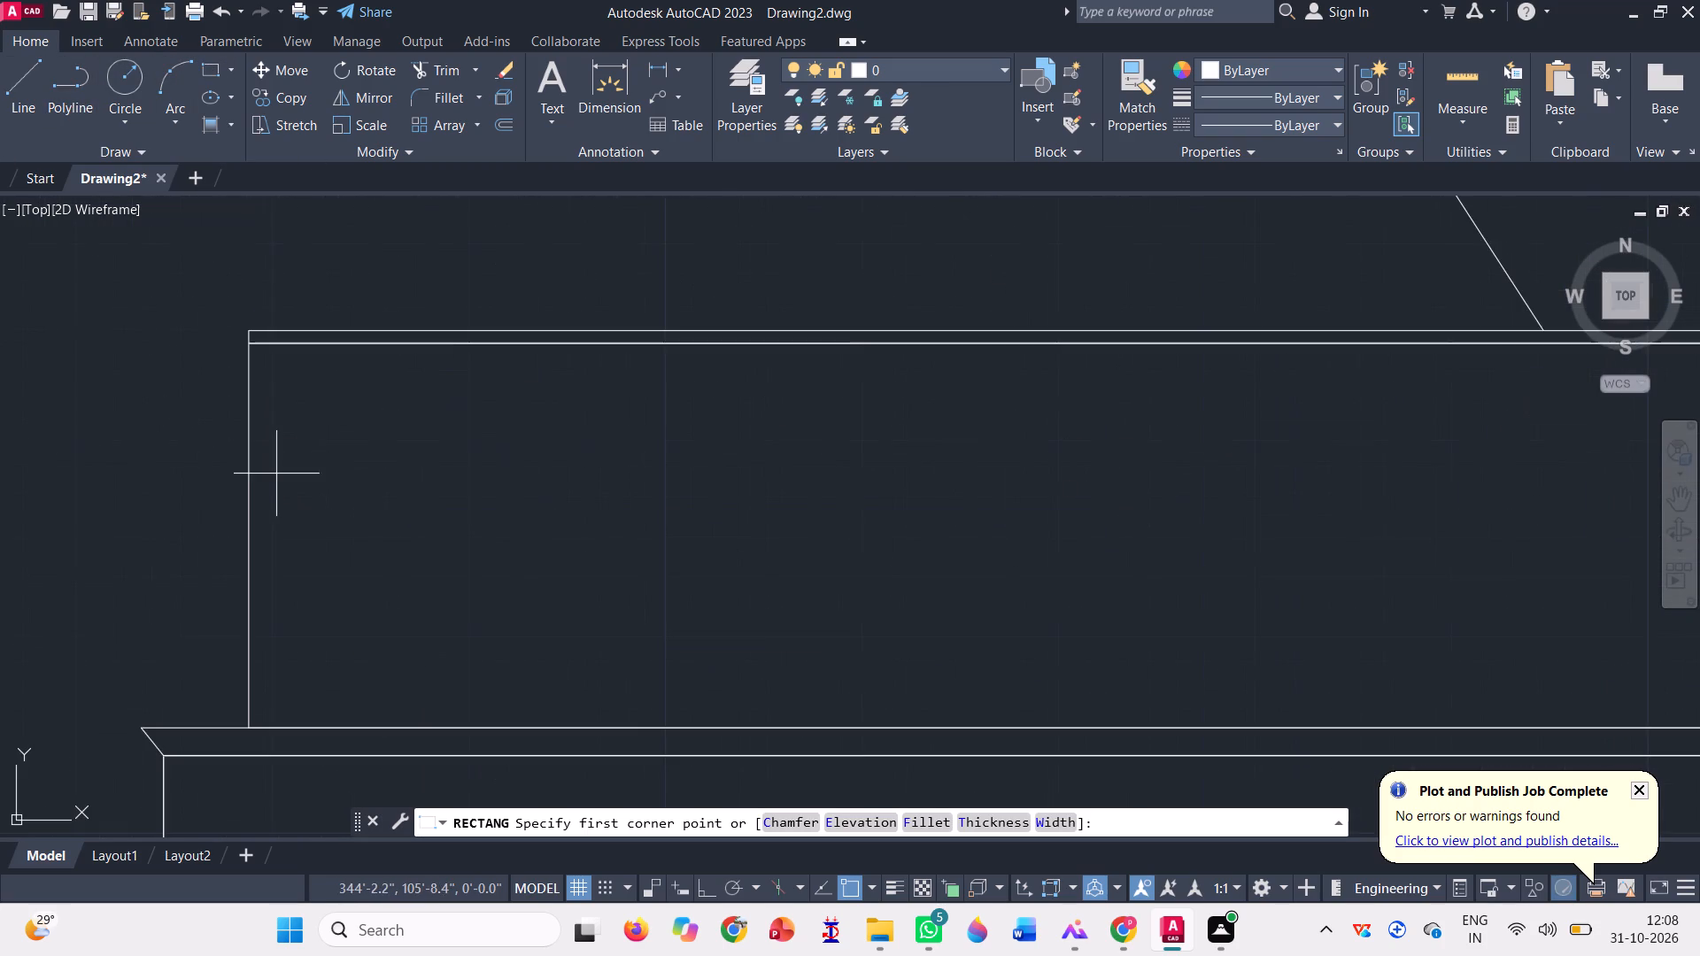
{"action": "scroll", "coordinate": [274, 470], "scroll_direction": "down", "scroll_amount": 6}
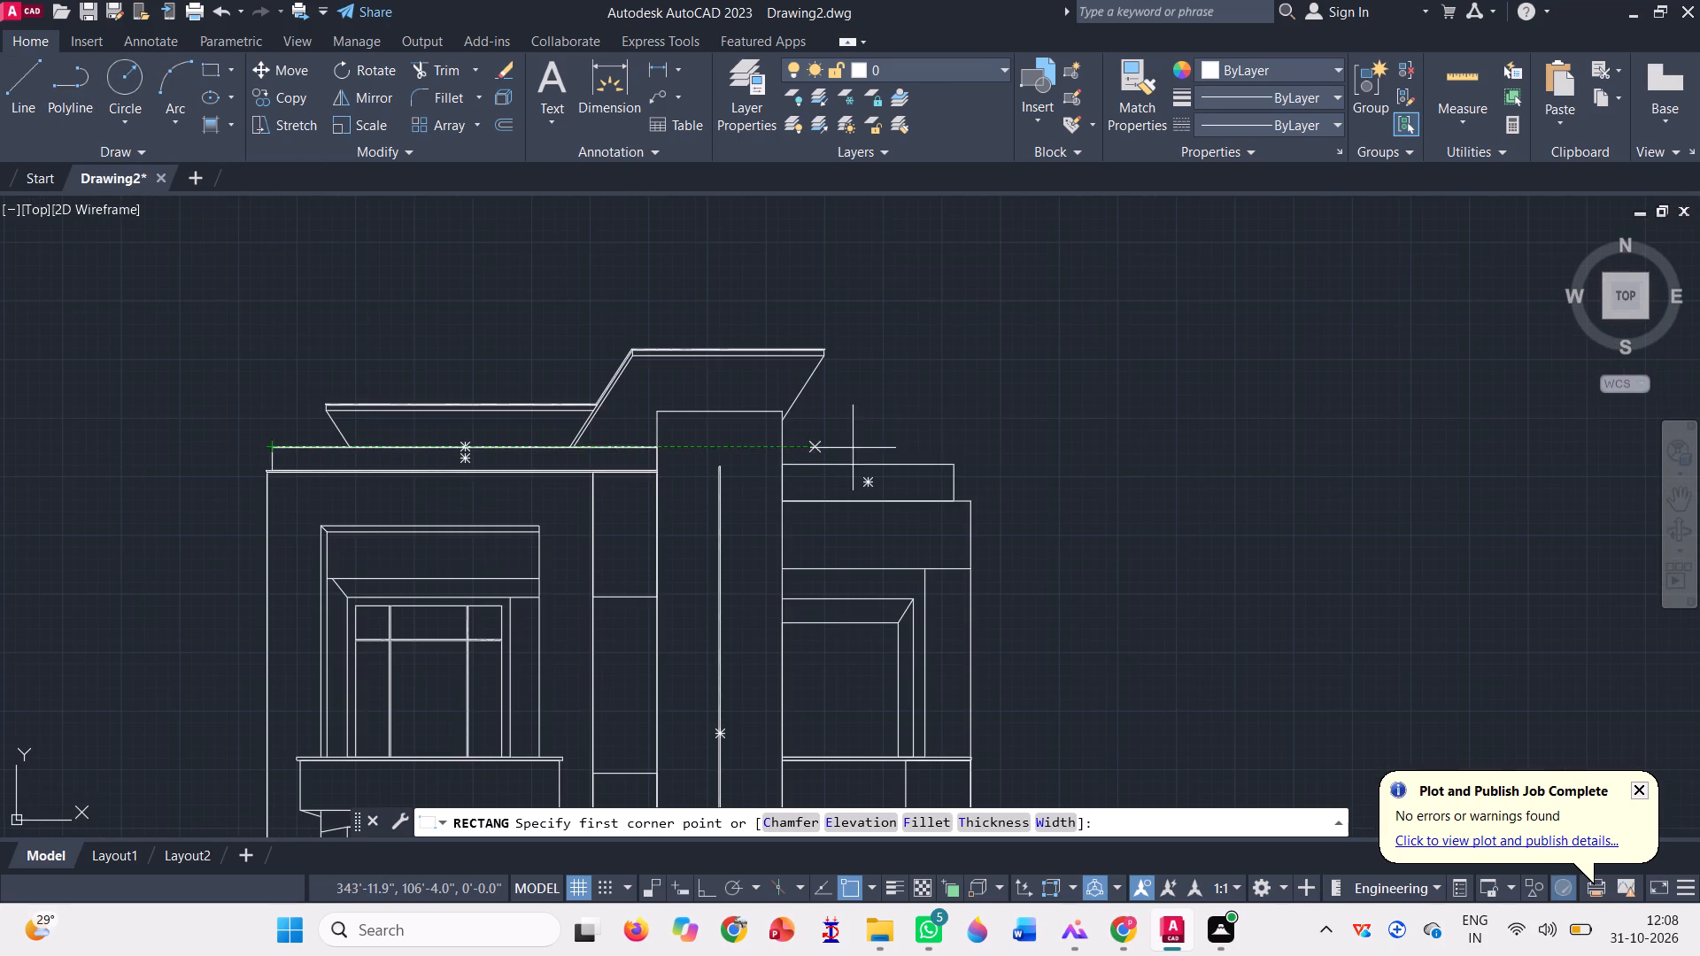
{"action": "scroll", "coordinate": [932, 443], "scroll_direction": "up", "scroll_amount": 3}
{"action": "left_click", "coordinate": [1007, 528]}
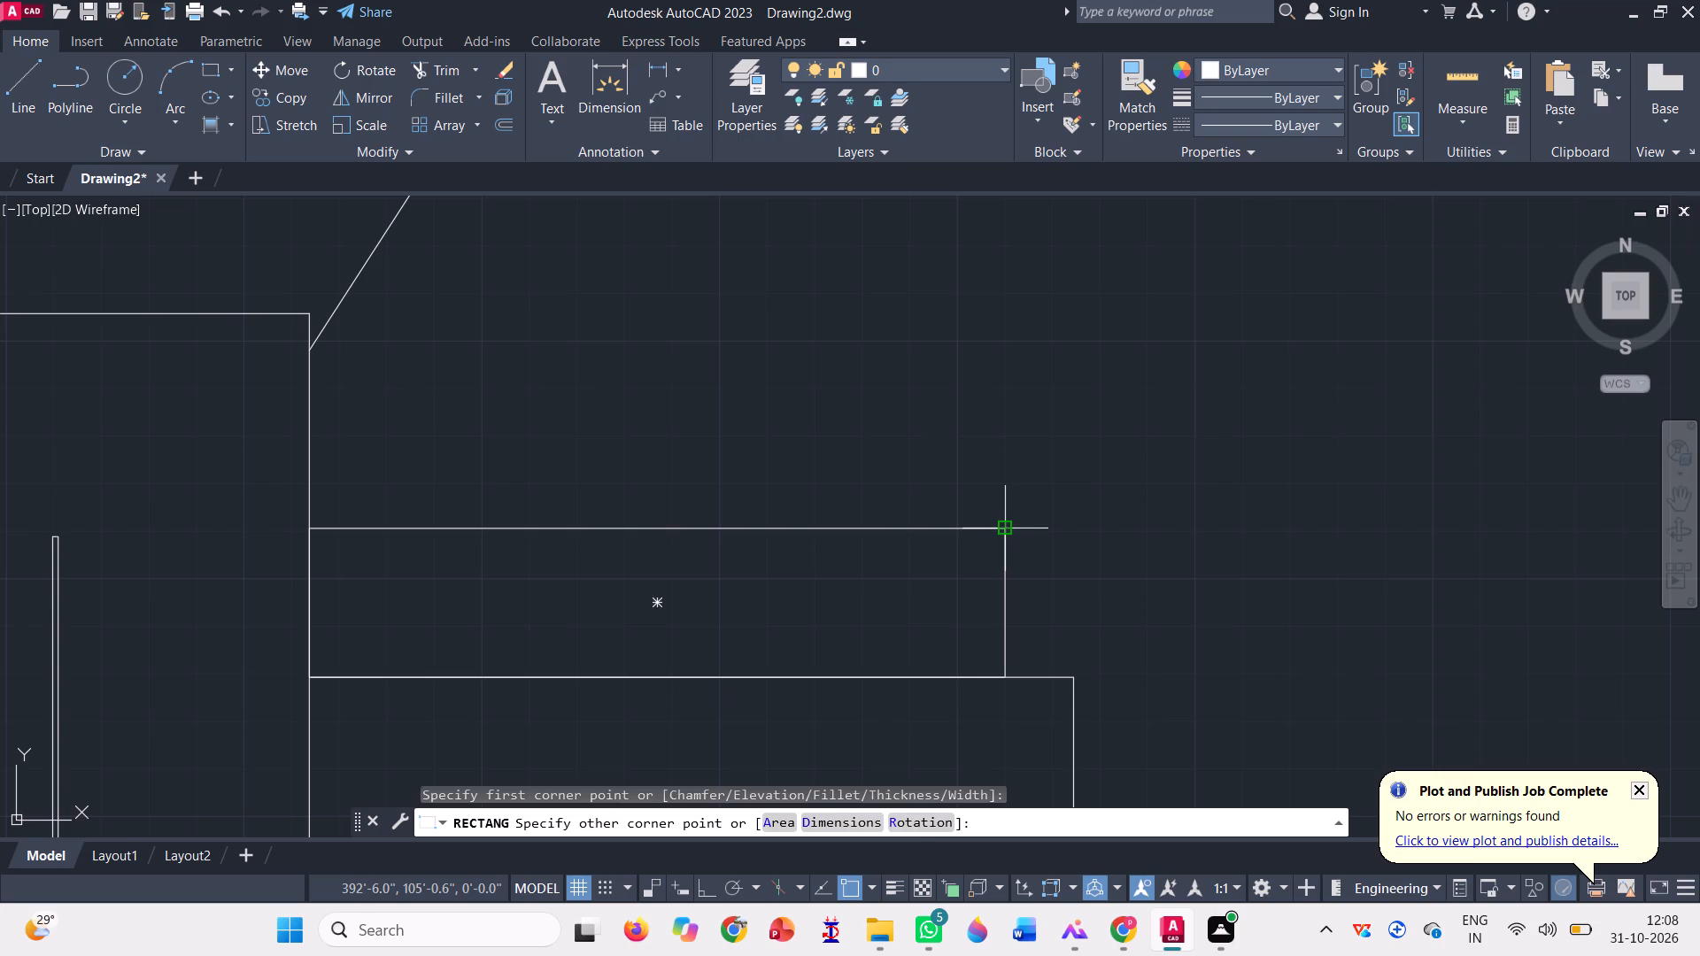
{"action": "scroll", "coordinate": [314, 509], "scroll_direction": "up", "scroll_amount": 3}
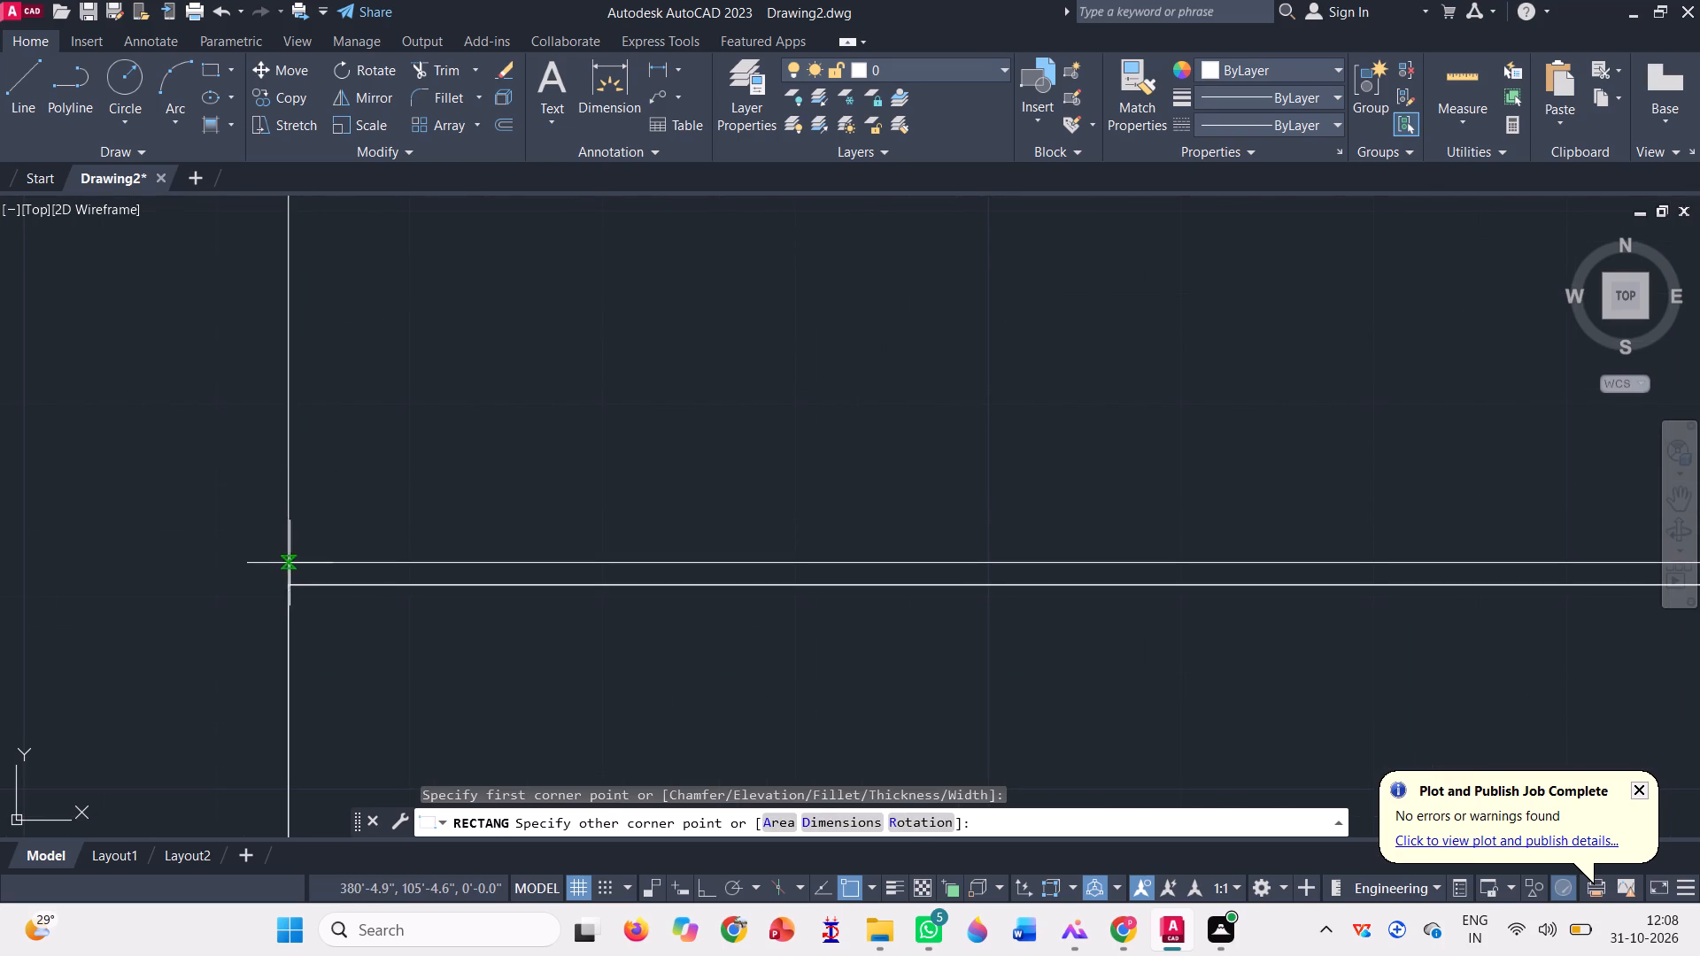
{"action": "left_click", "coordinate": [287, 559]}
{"action": "scroll", "coordinate": [464, 513], "scroll_direction": "down", "scroll_amount": 5}
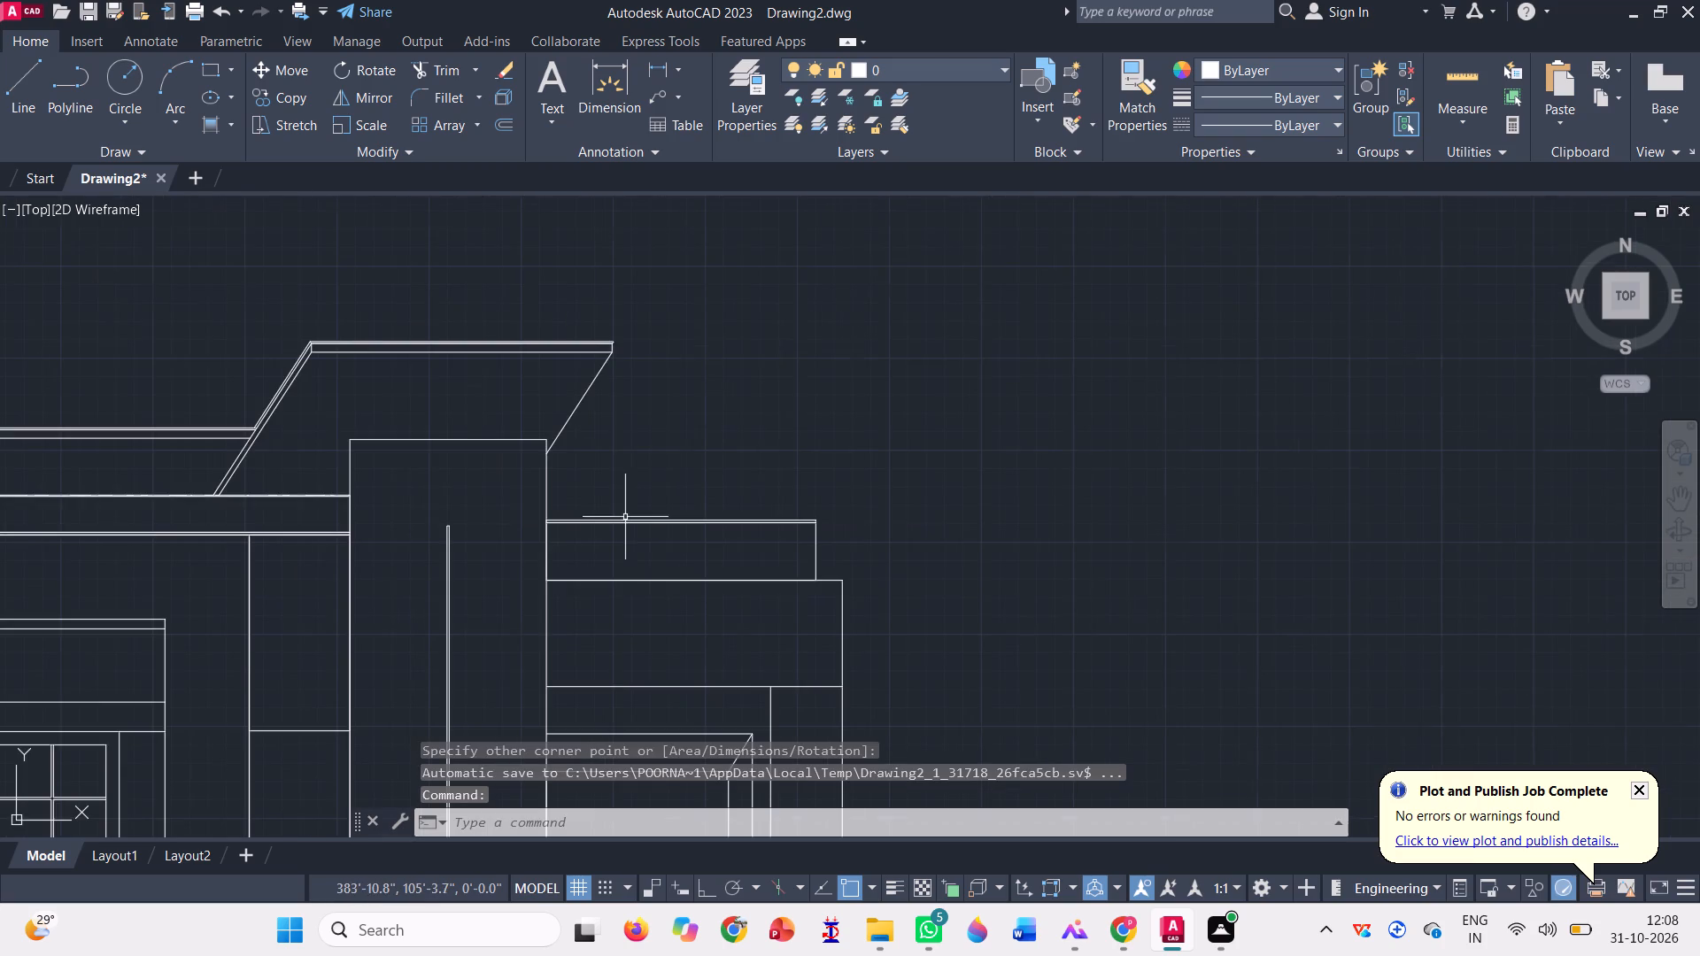
Copy the entire elevation horizontally to the right twice at roughly equal spacing, placing the first copy about 69' away.
{"action": "scroll", "coordinate": [864, 514], "scroll_direction": "down", "scroll_amount": 1}
{"action": "scroll", "coordinate": [728, 373], "scroll_direction": "down", "scroll_amount": 1}
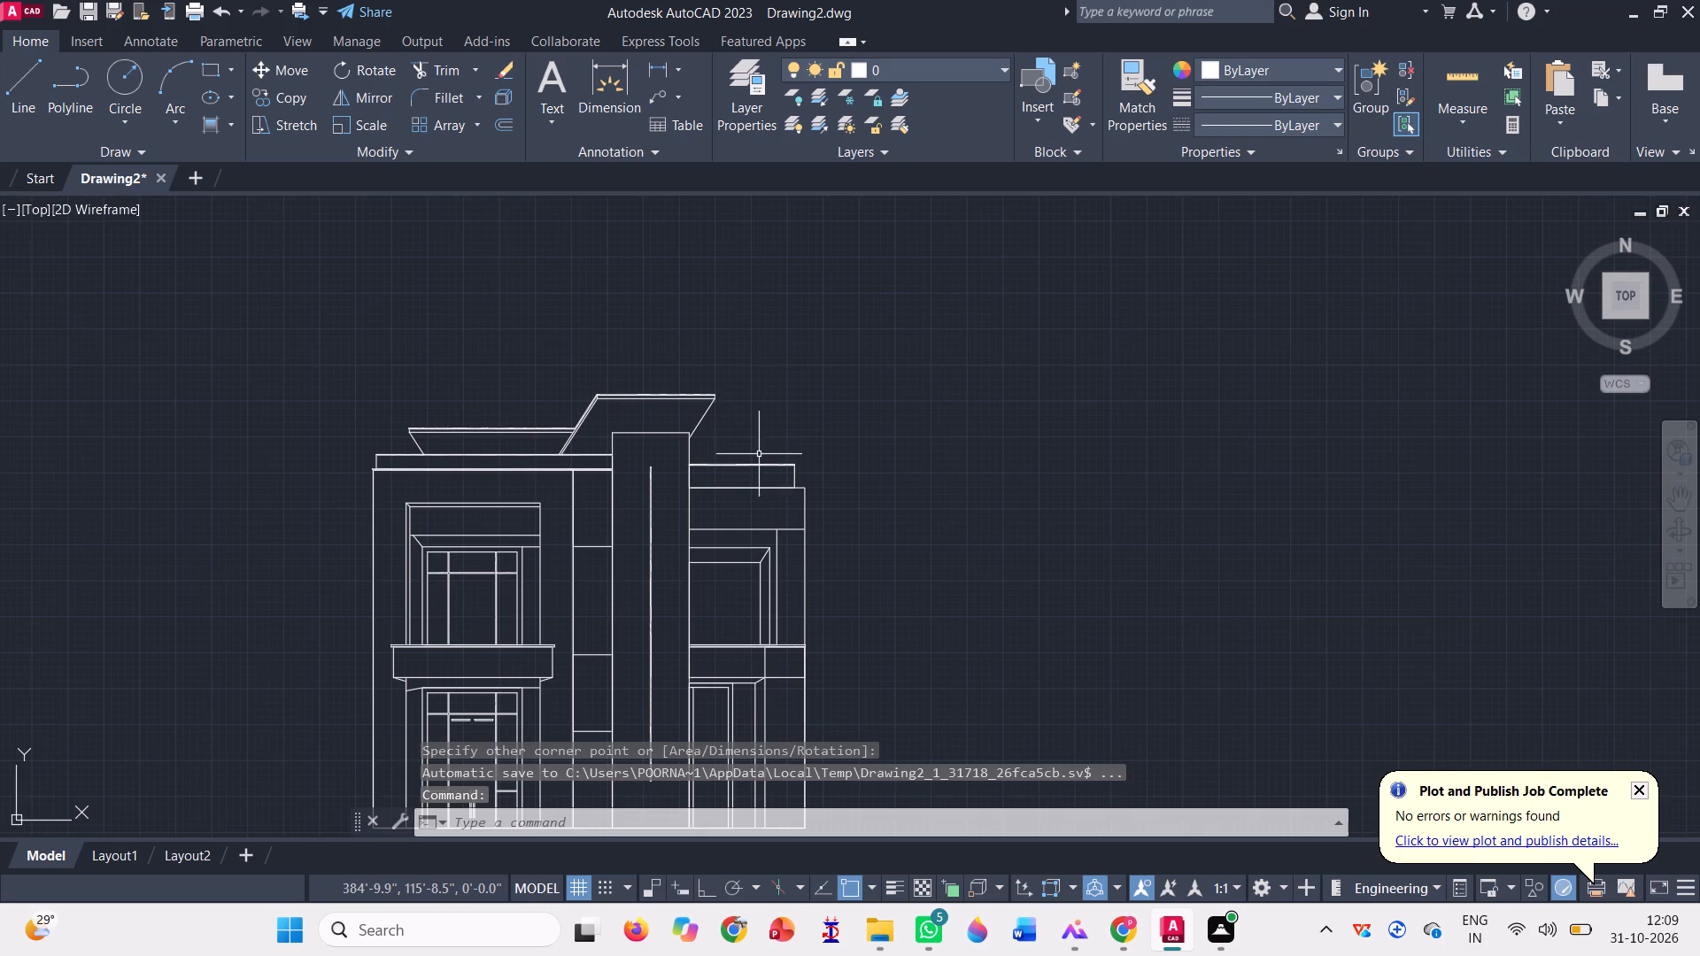
{"action": "scroll", "coordinate": [759, 452], "scroll_direction": "down", "scroll_amount": 1}
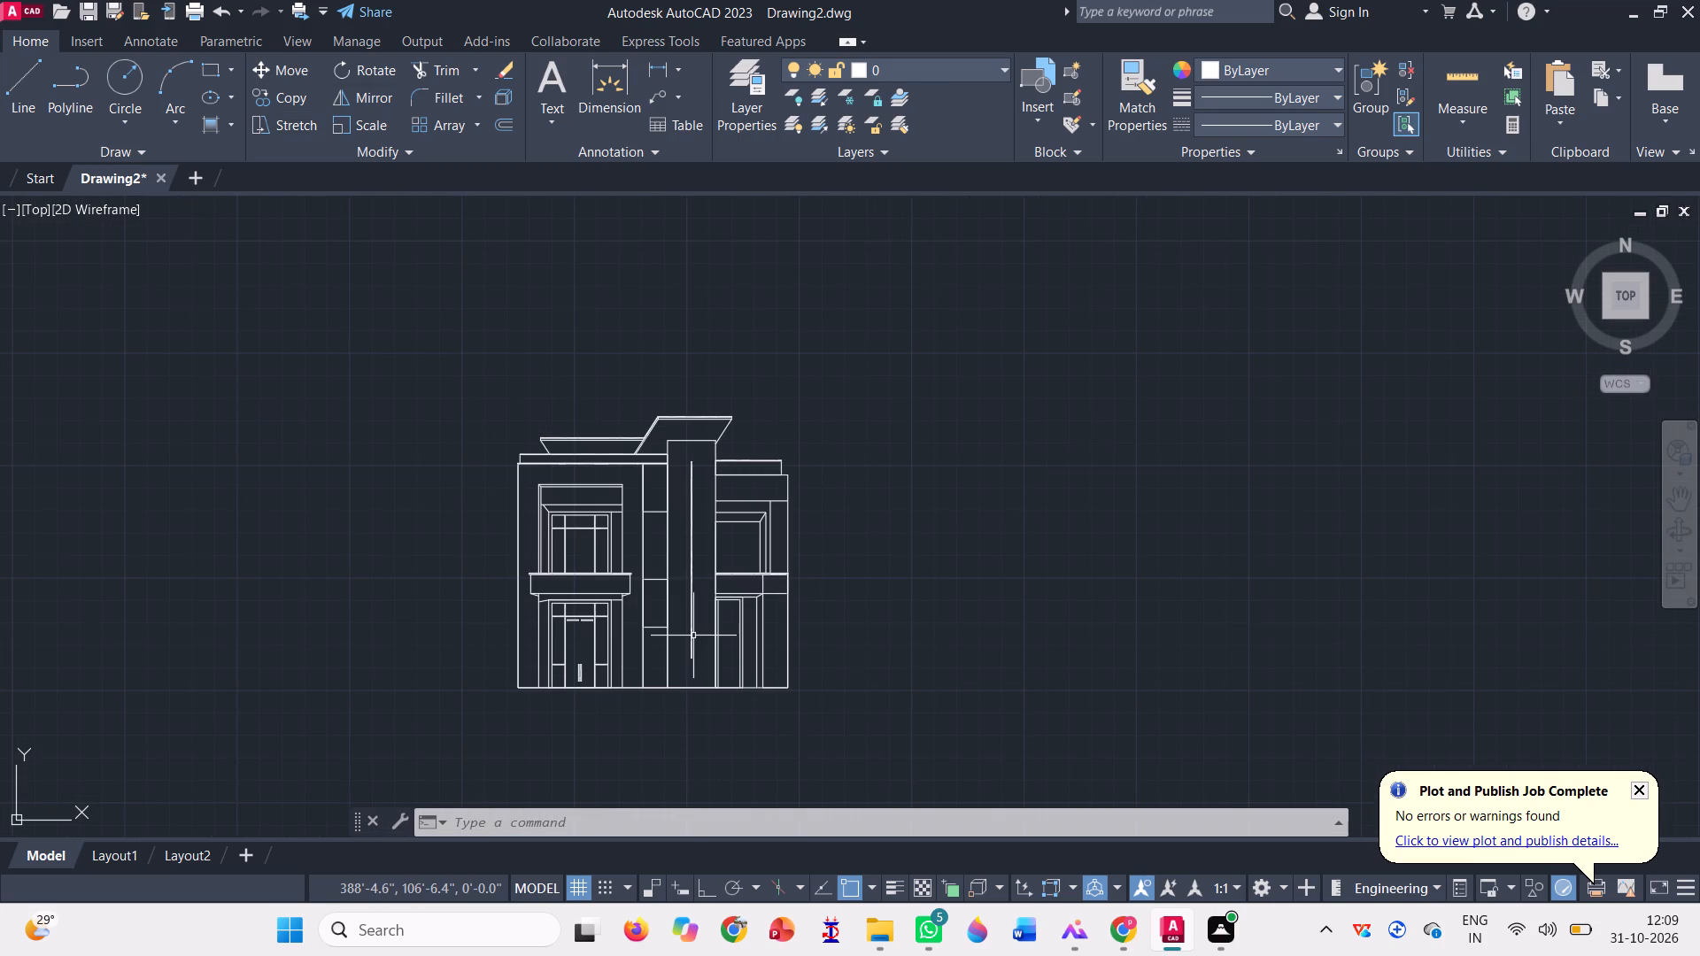
{"action": "left_click", "coordinate": [847, 735]}
{"action": "left_click", "coordinate": [364, 322]}
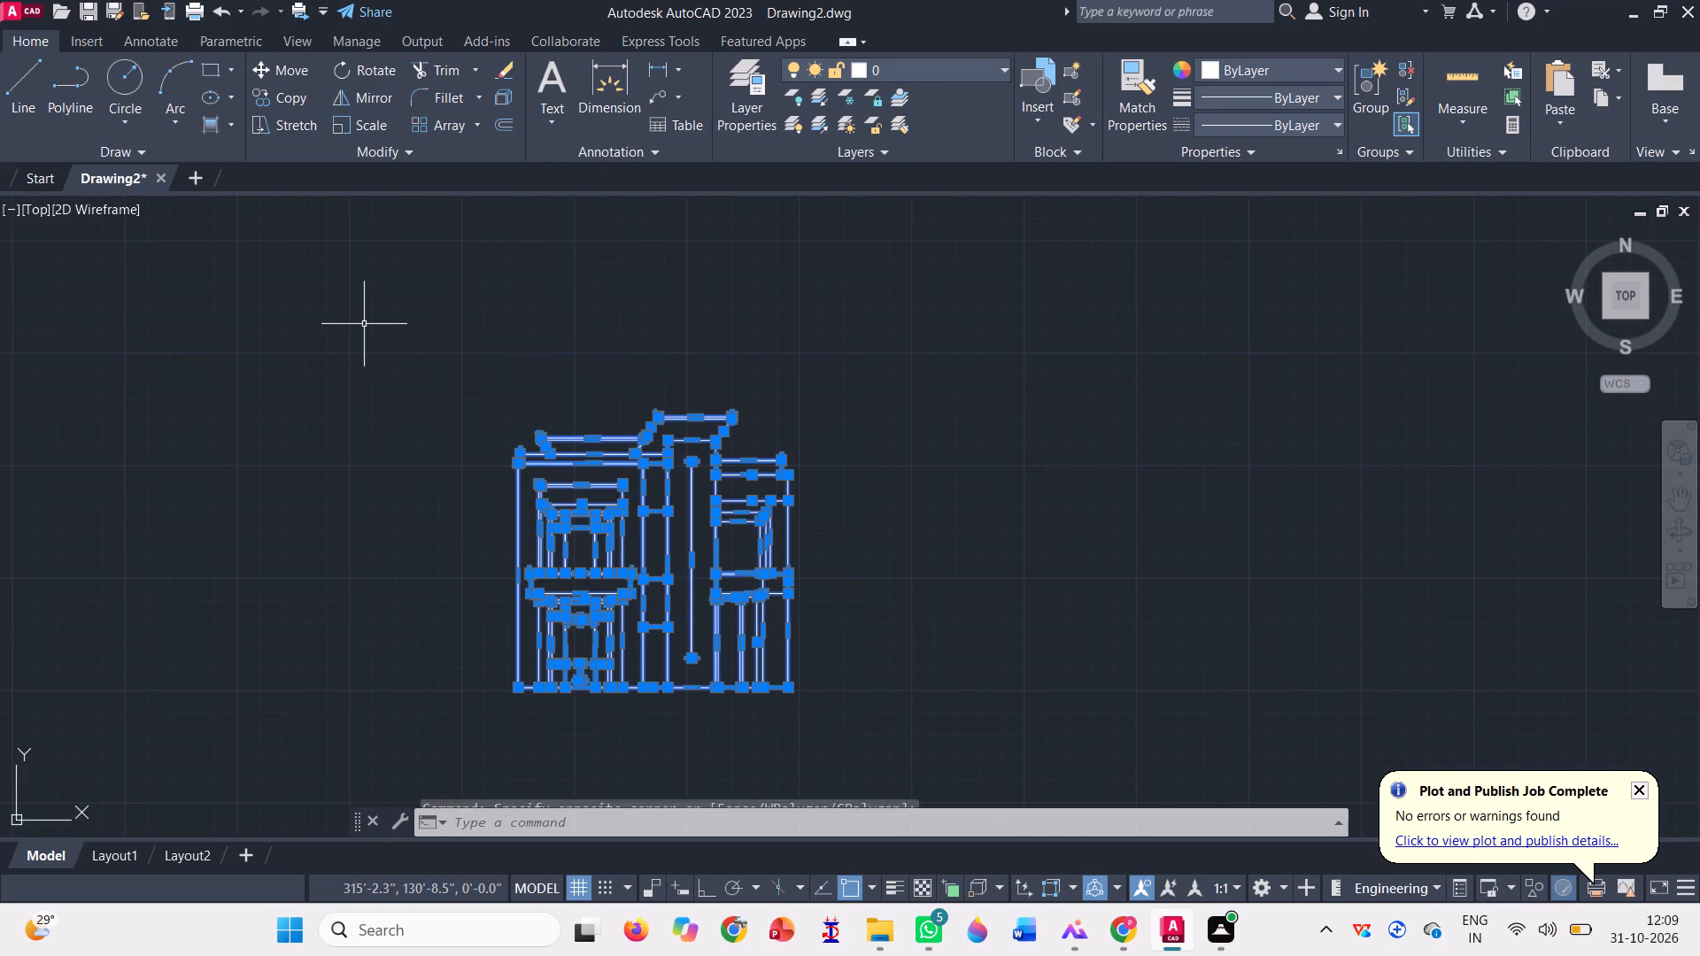
{"action": "type", "text": "co"}
{"action": "key", "text": "space"}
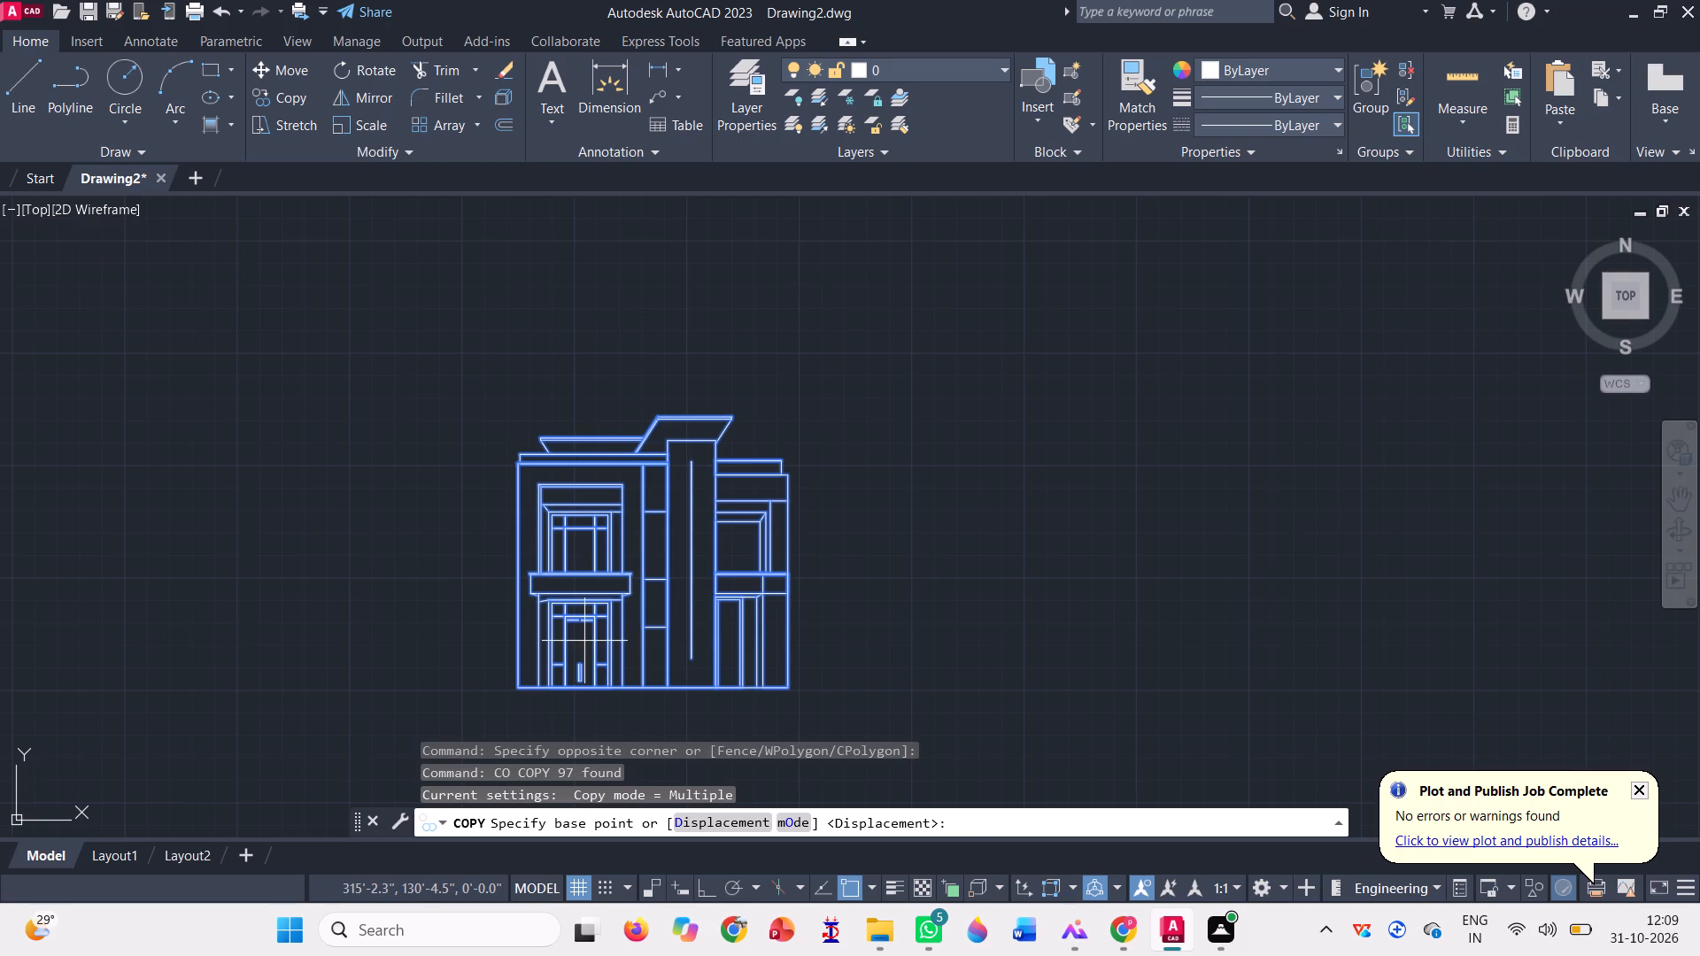
{"action": "left_click", "coordinate": [519, 689]}
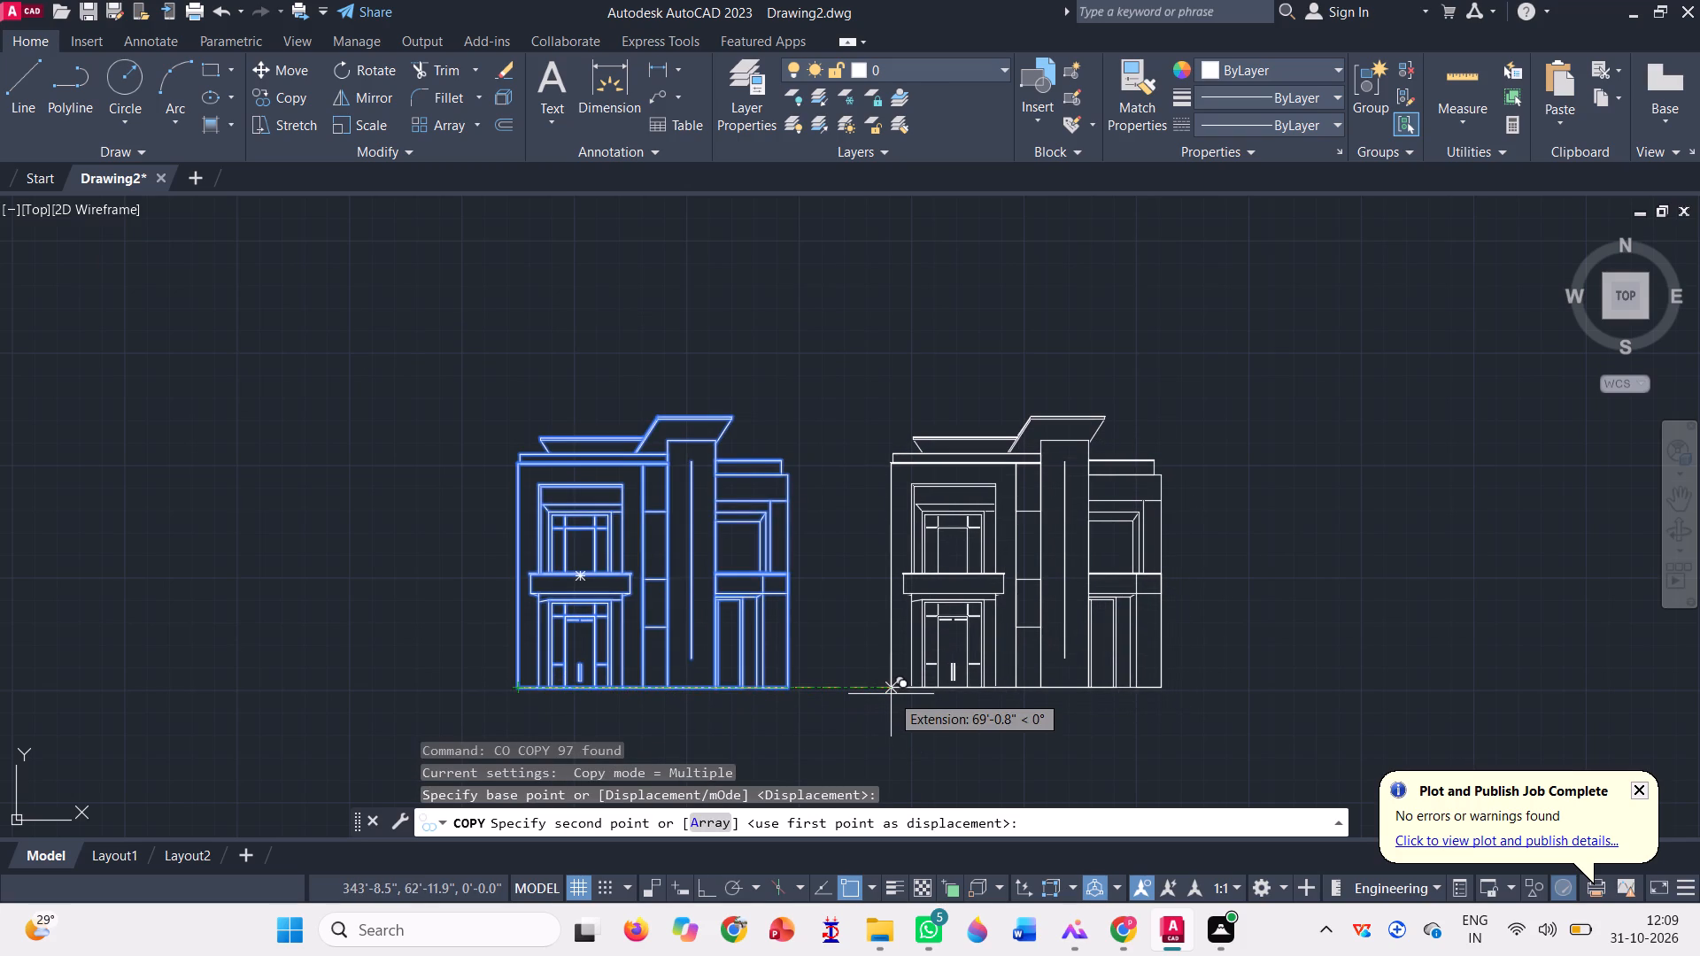
{"action": "key", "text": "F8"}
{"action": "left_click", "coordinate": [891, 691]}
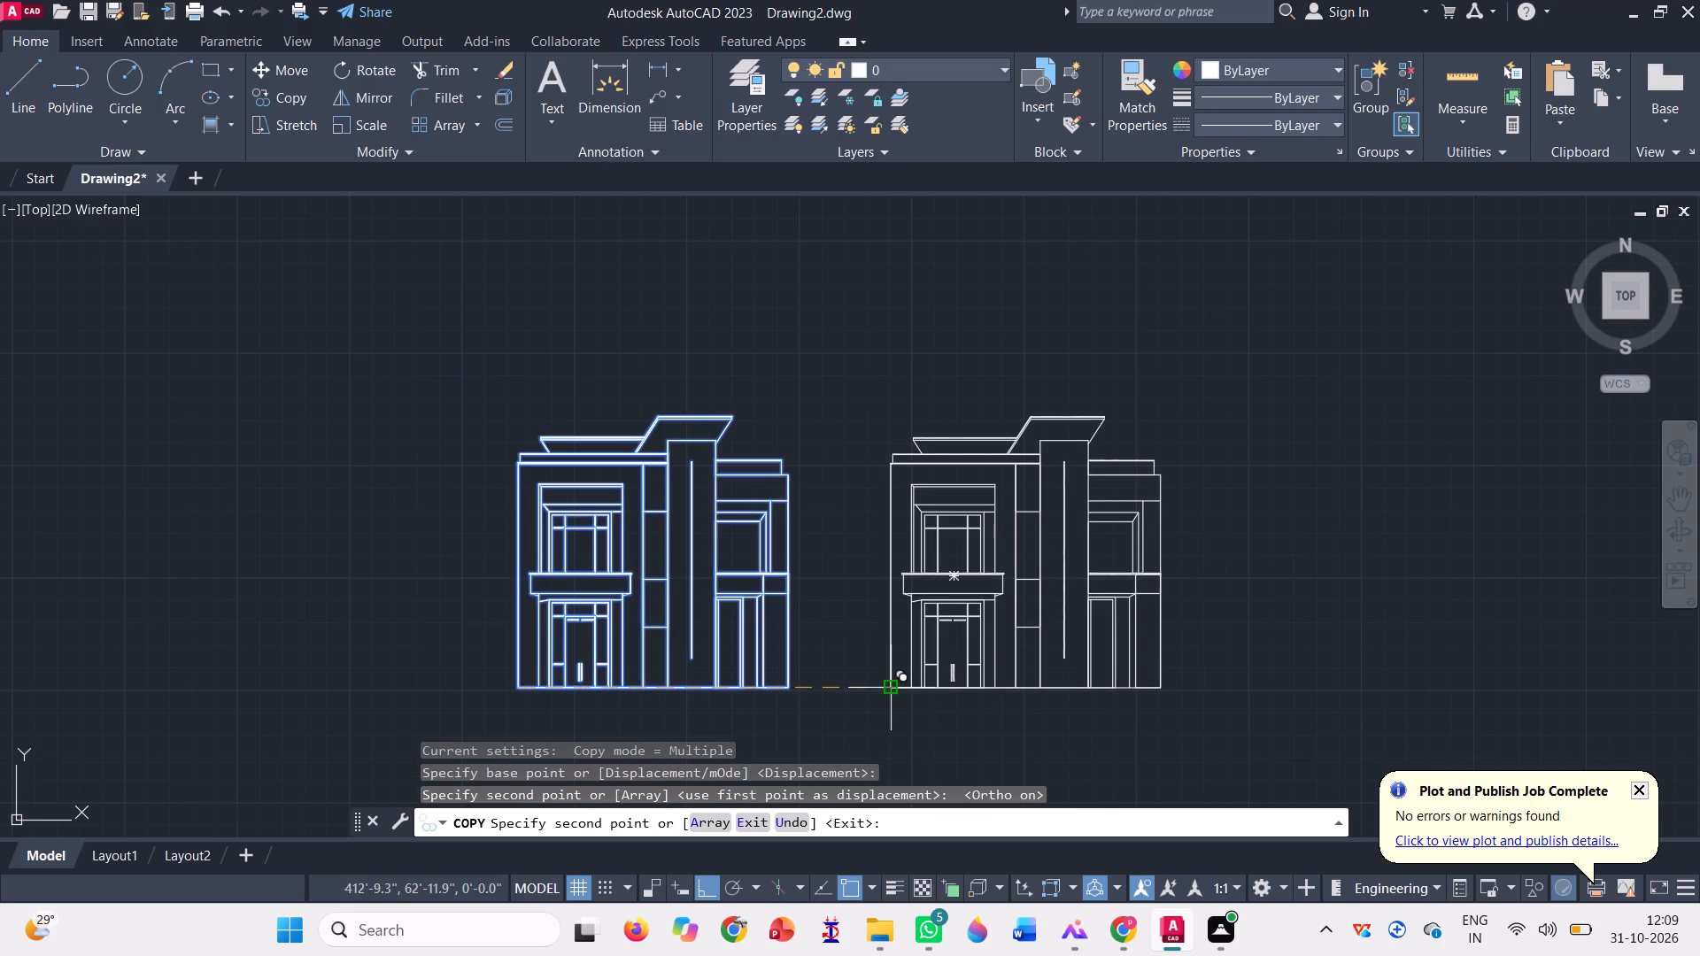
{"action": "scroll", "coordinate": [375, 623], "scroll_direction": "down", "scroll_amount": 1}
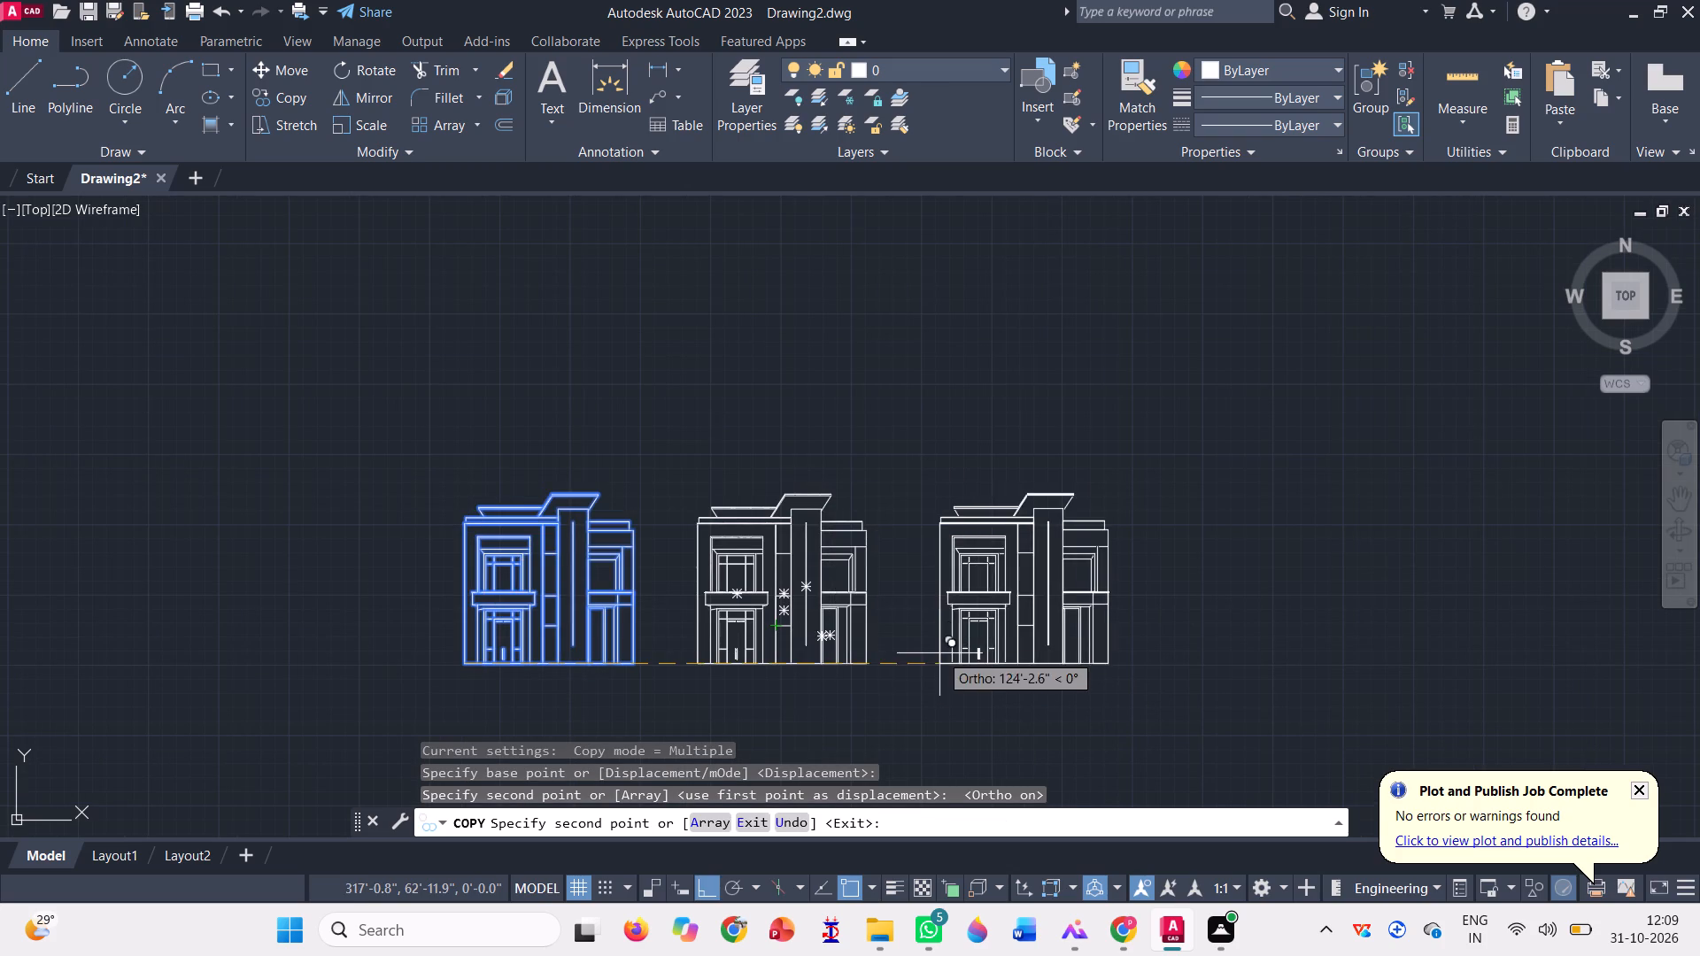
{"action": "left_click", "coordinate": [940, 652]}
{"action": "key", "text": "Escape"}
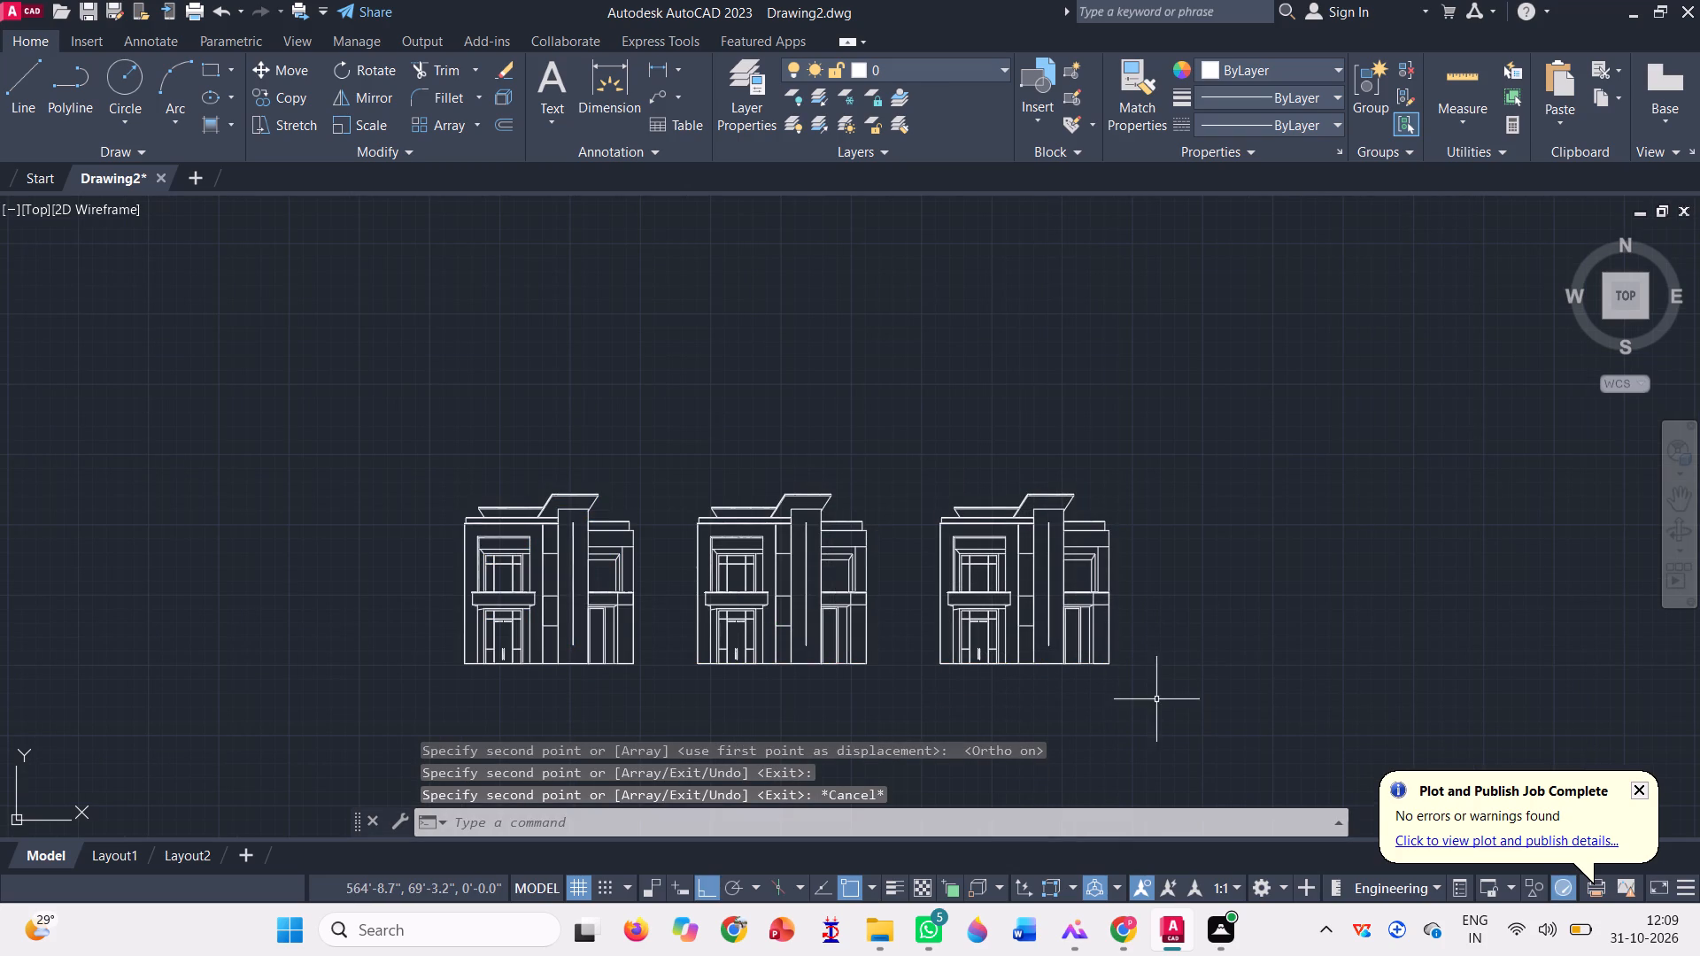
Set the color of the entire rightmost elevation copy to black.
{"action": "left_click", "coordinate": [1160, 735]}
{"action": "left_click", "coordinate": [902, 449]}
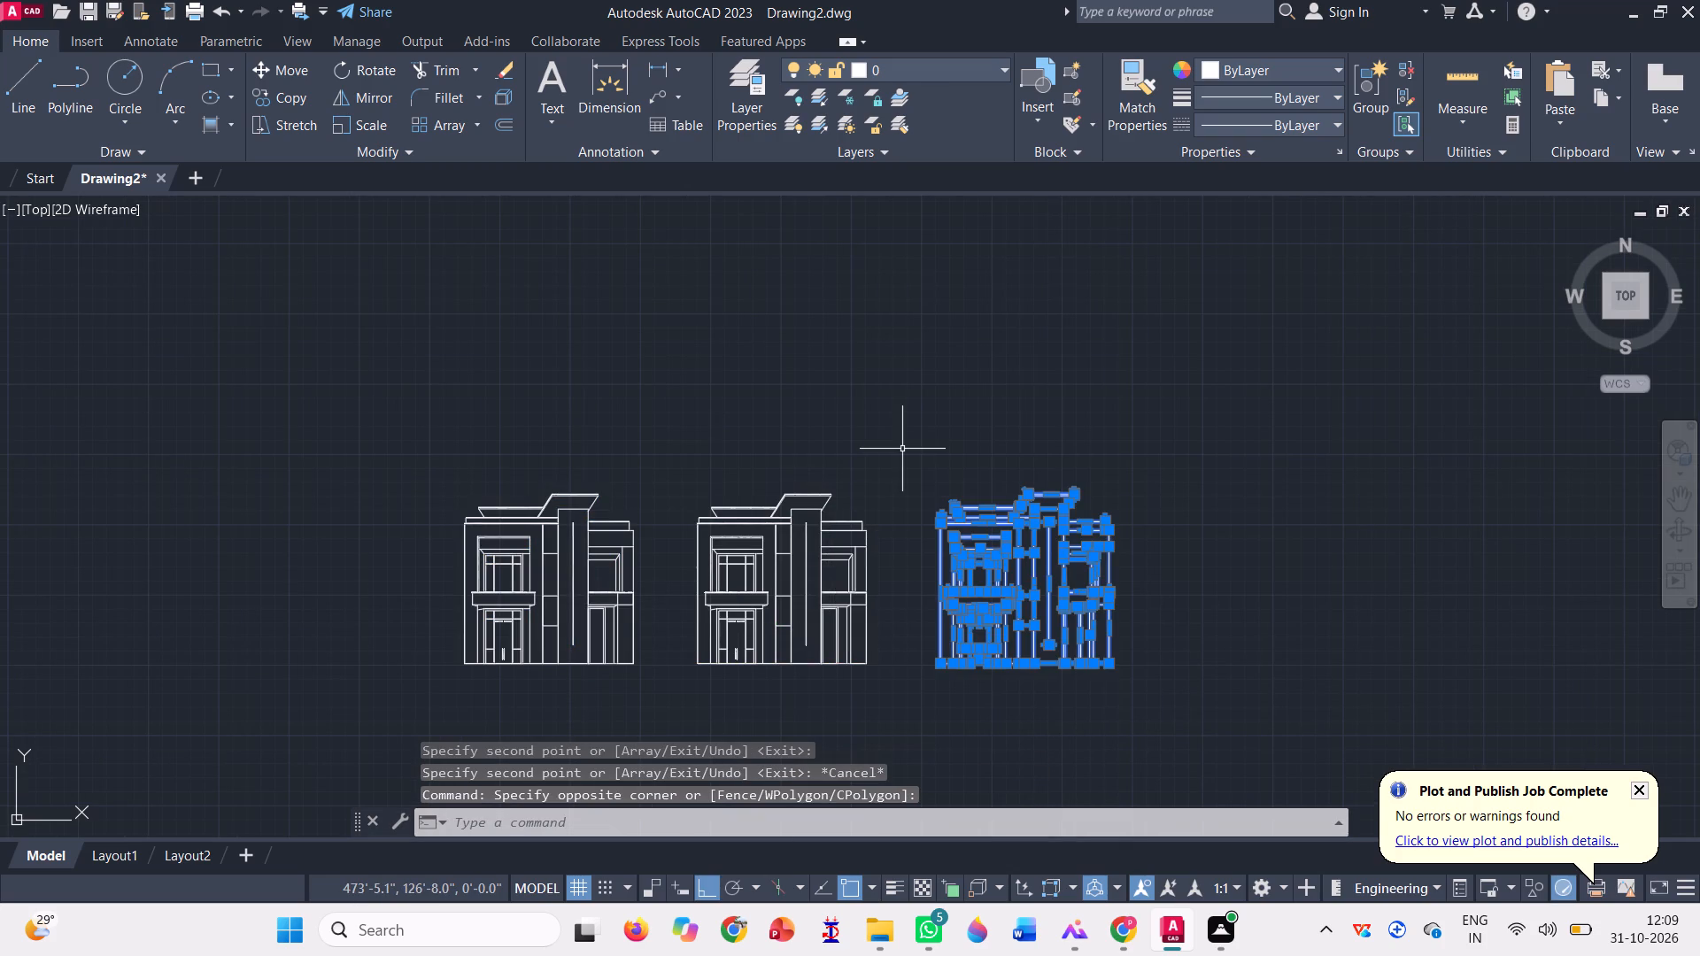
{"action": "left_click", "coordinate": [1261, 71]}
{"action": "left_click", "coordinate": [1216, 138]}
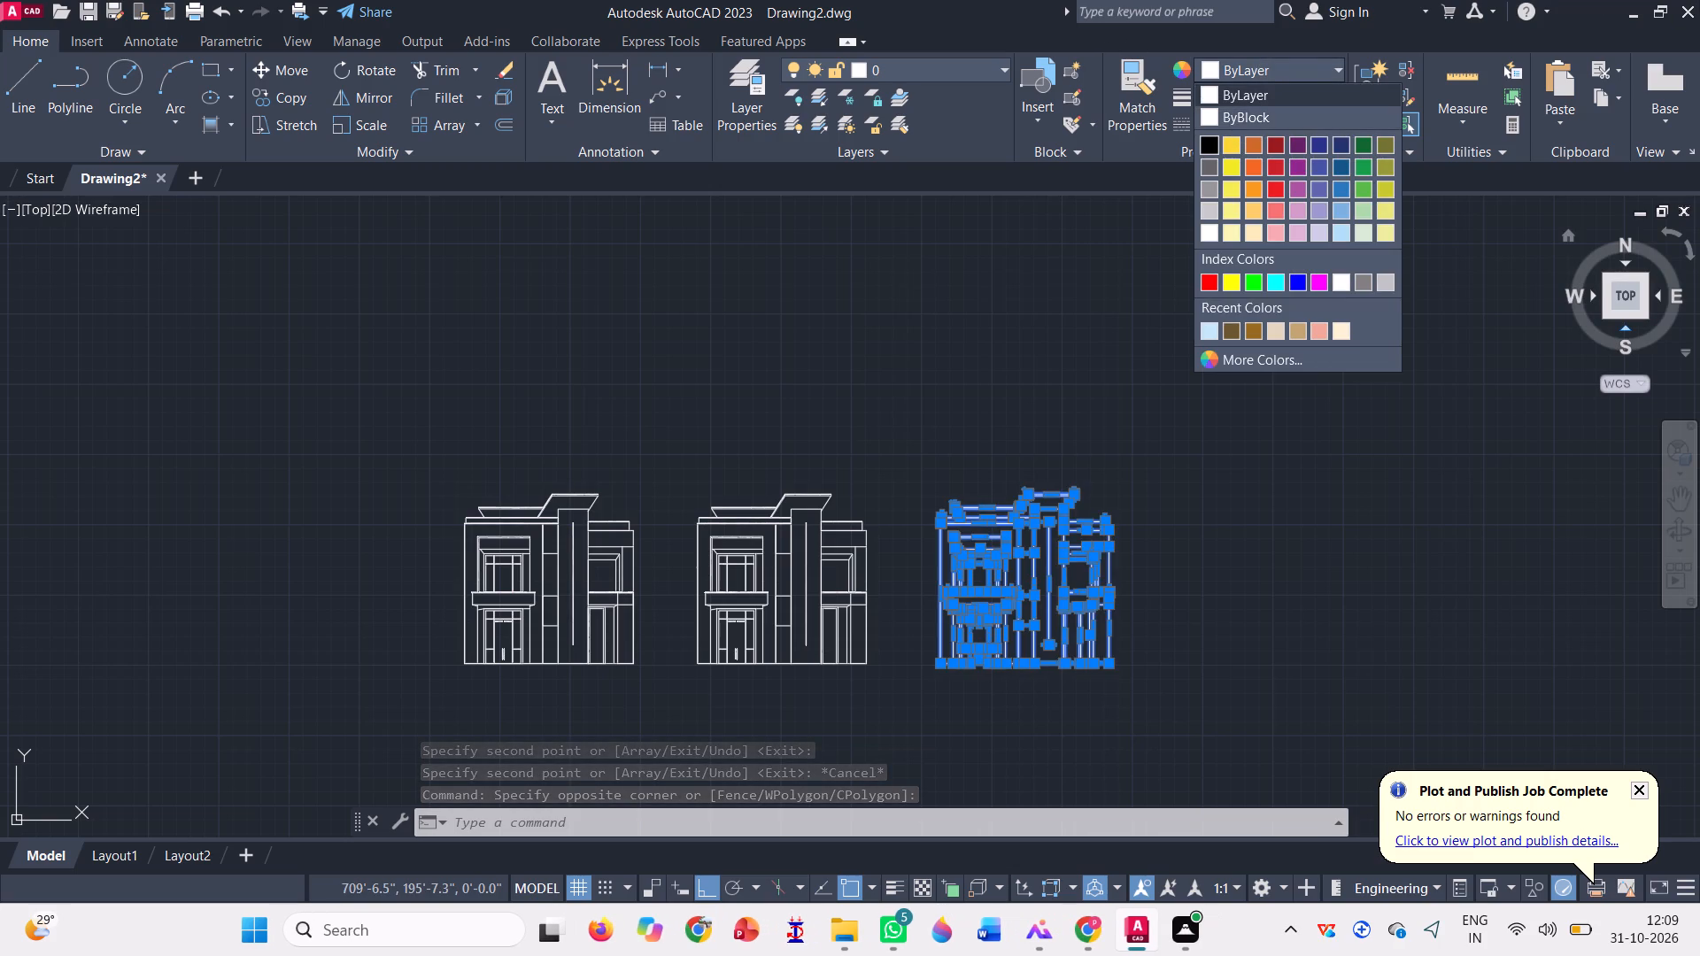
{"action": "key", "text": "space"}
{"action": "key", "text": "Escape"}
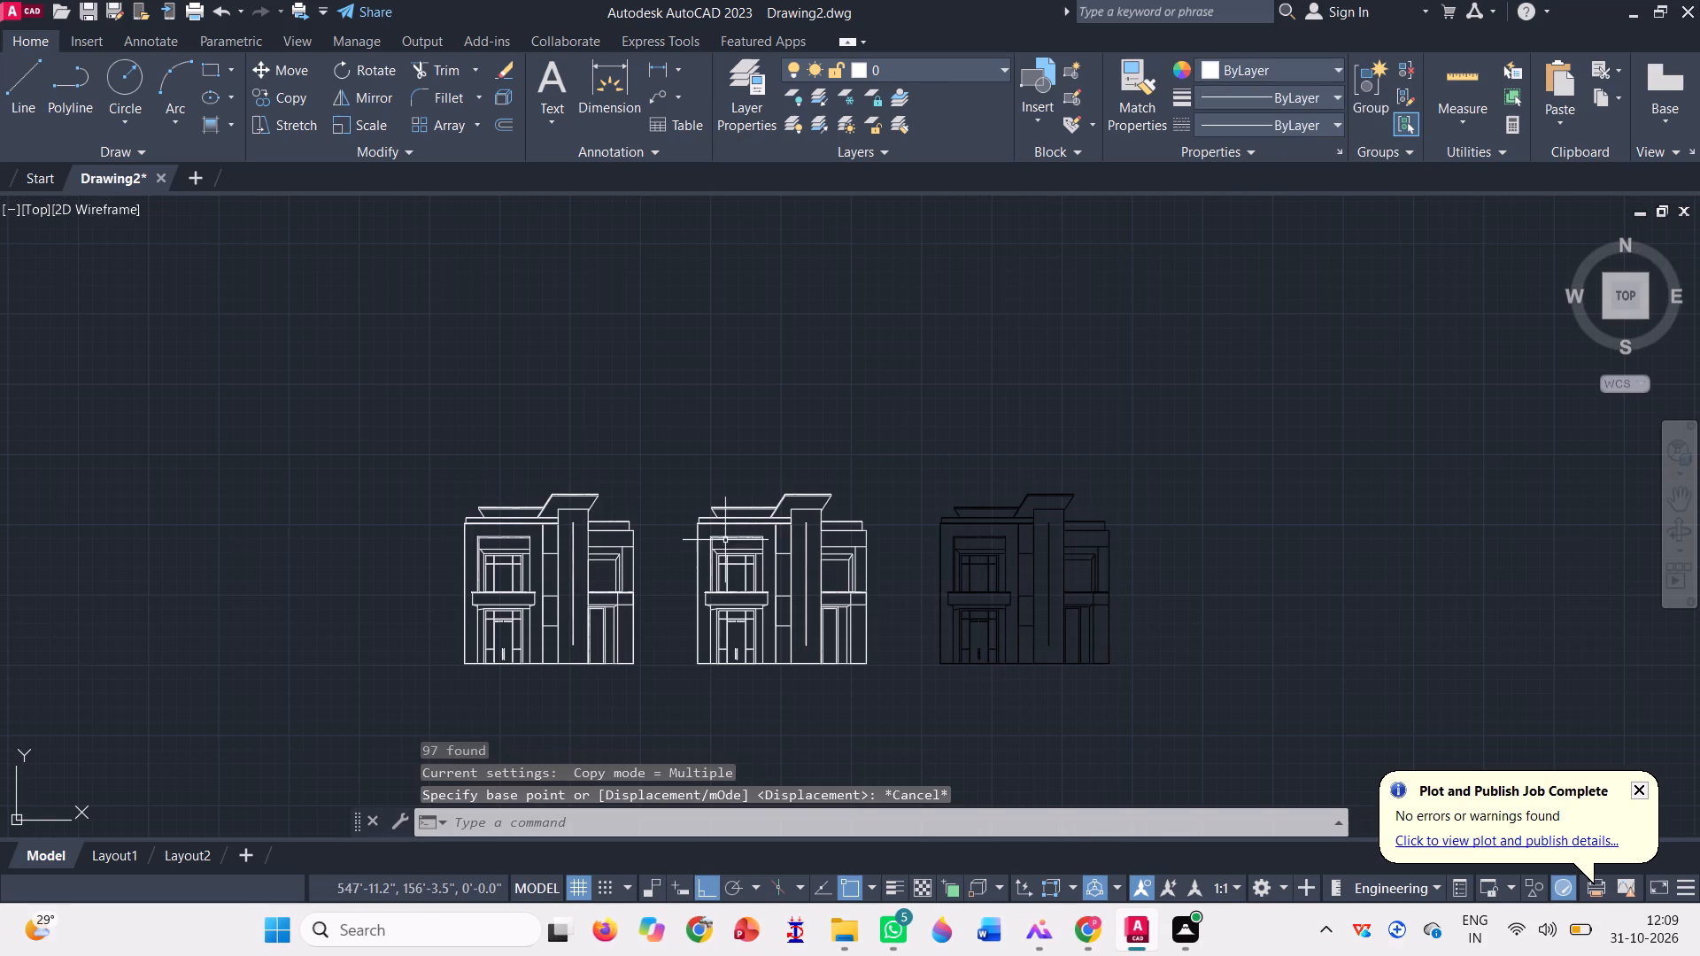
Start a solid hatch in color 199,200,202 and fill the left bay's outer wall frame on the leftmost elevation.
{"action": "scroll", "coordinate": [659, 628], "scroll_direction": "up", "scroll_amount": 1}
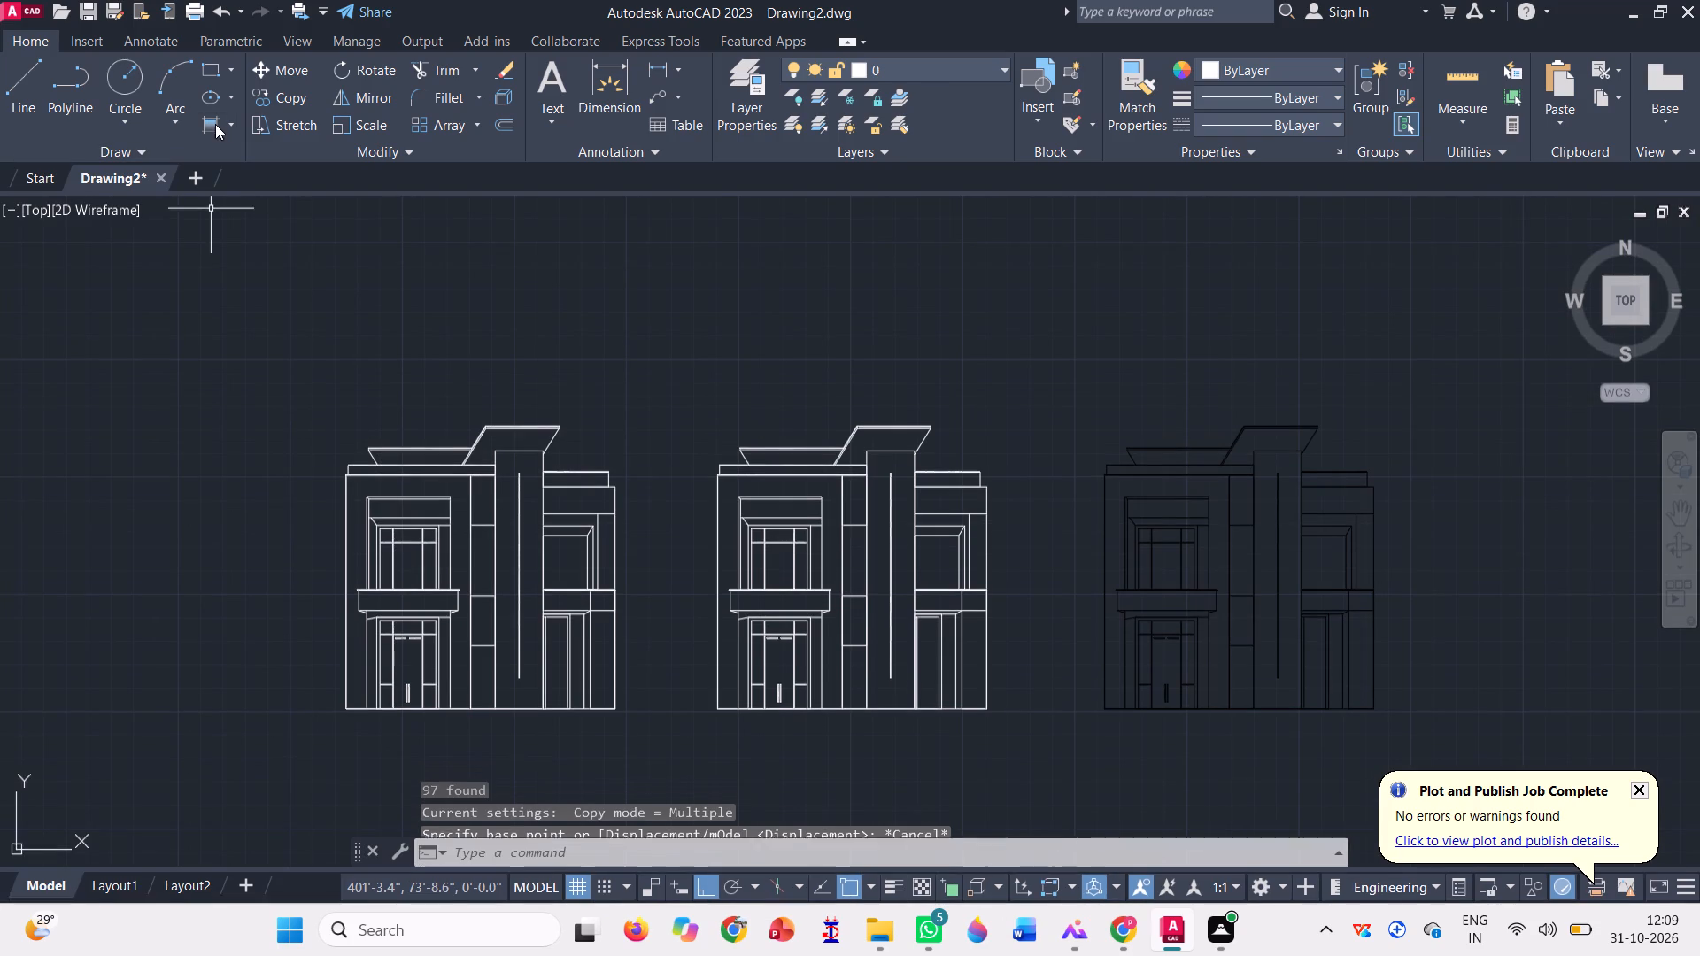
{"action": "left_click", "coordinate": [213, 127]}
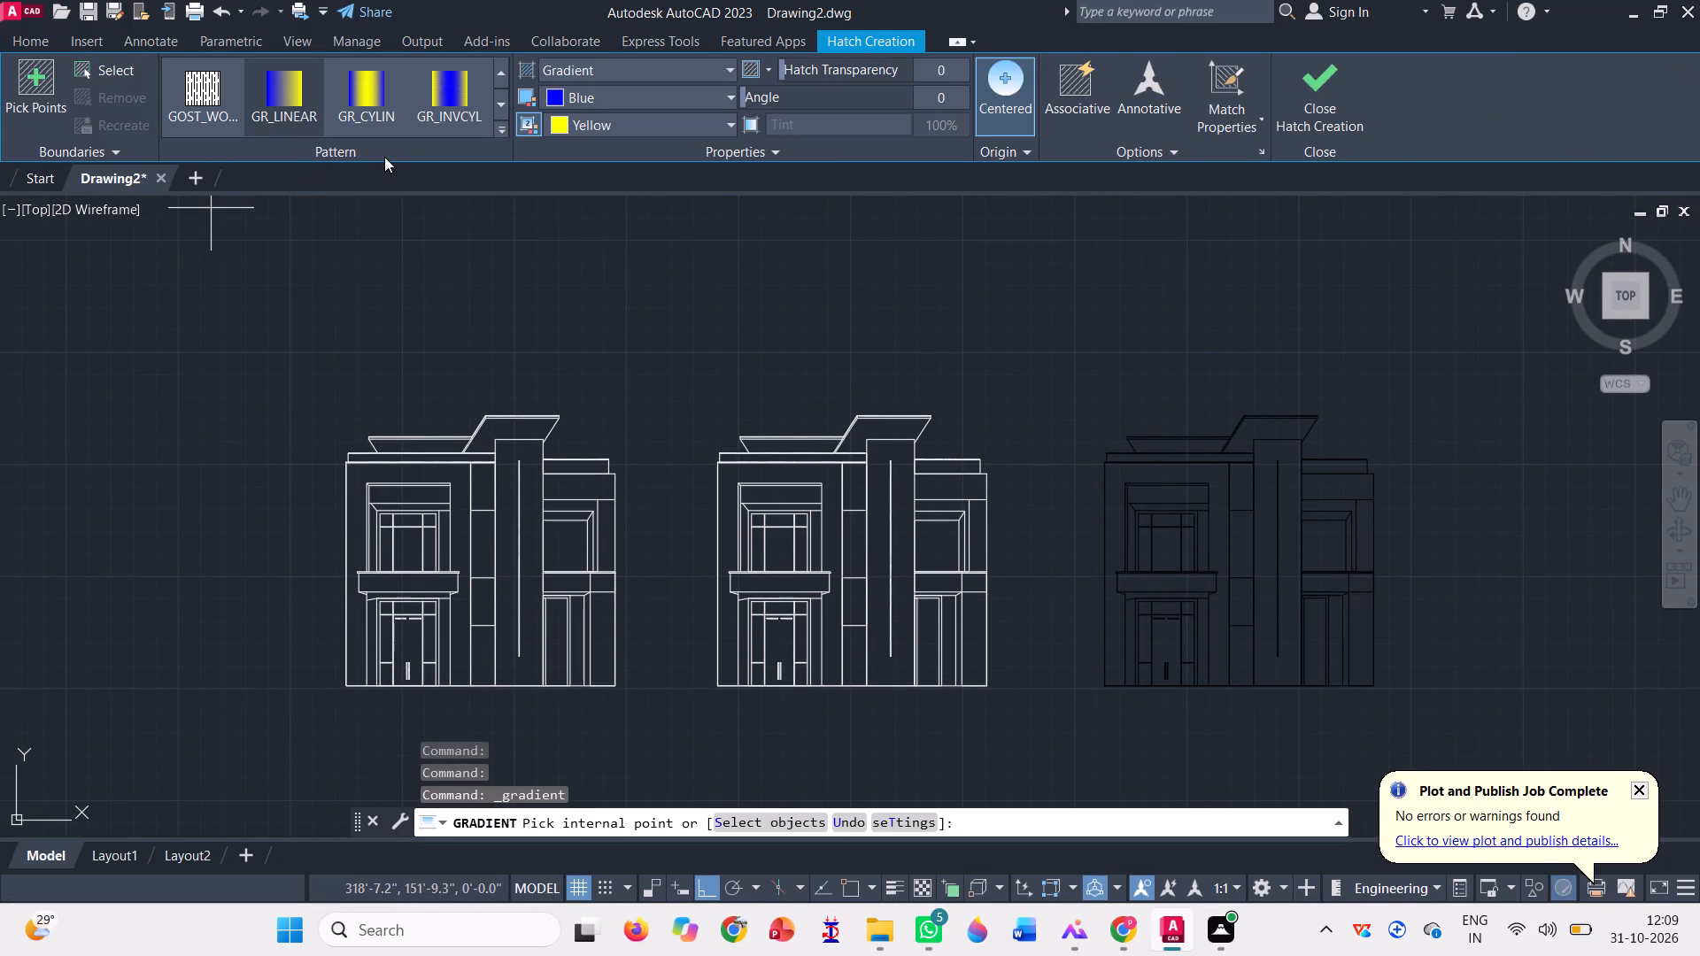
{"action": "scroll", "coordinate": [384, 156], "scroll_direction": "up", "scroll_amount": 10}
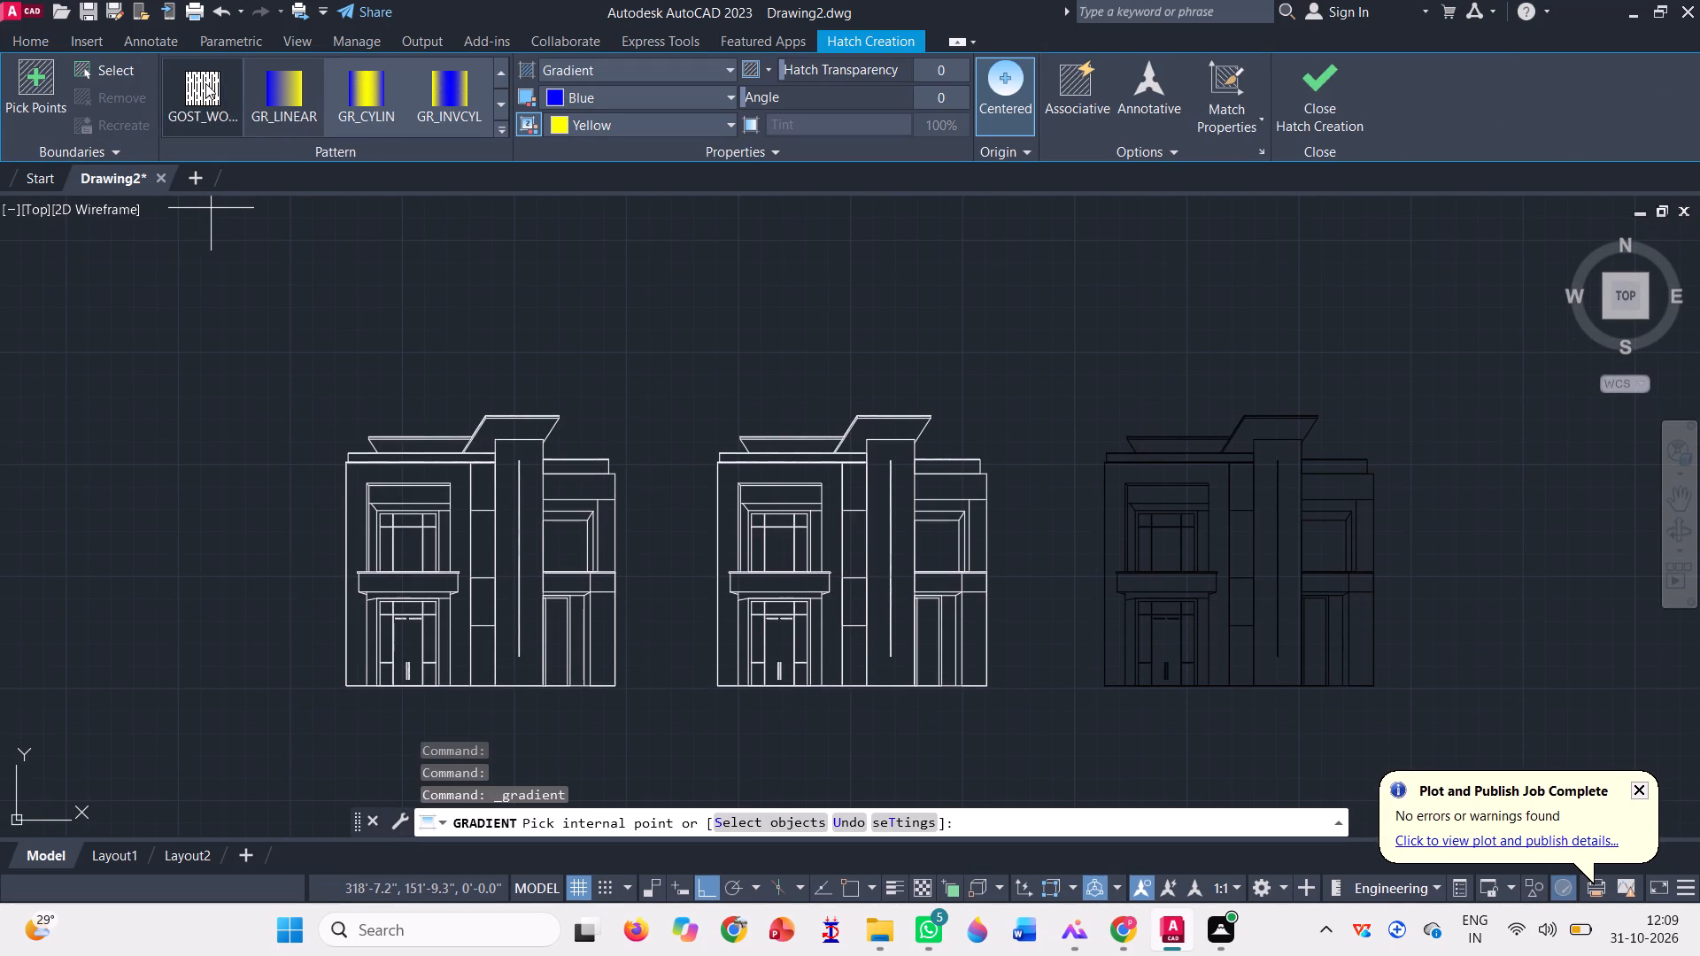
{"action": "scroll", "coordinate": [205, 83], "scroll_direction": "up", "scroll_amount": 10}
{"action": "left_click", "coordinate": [189, 99]}
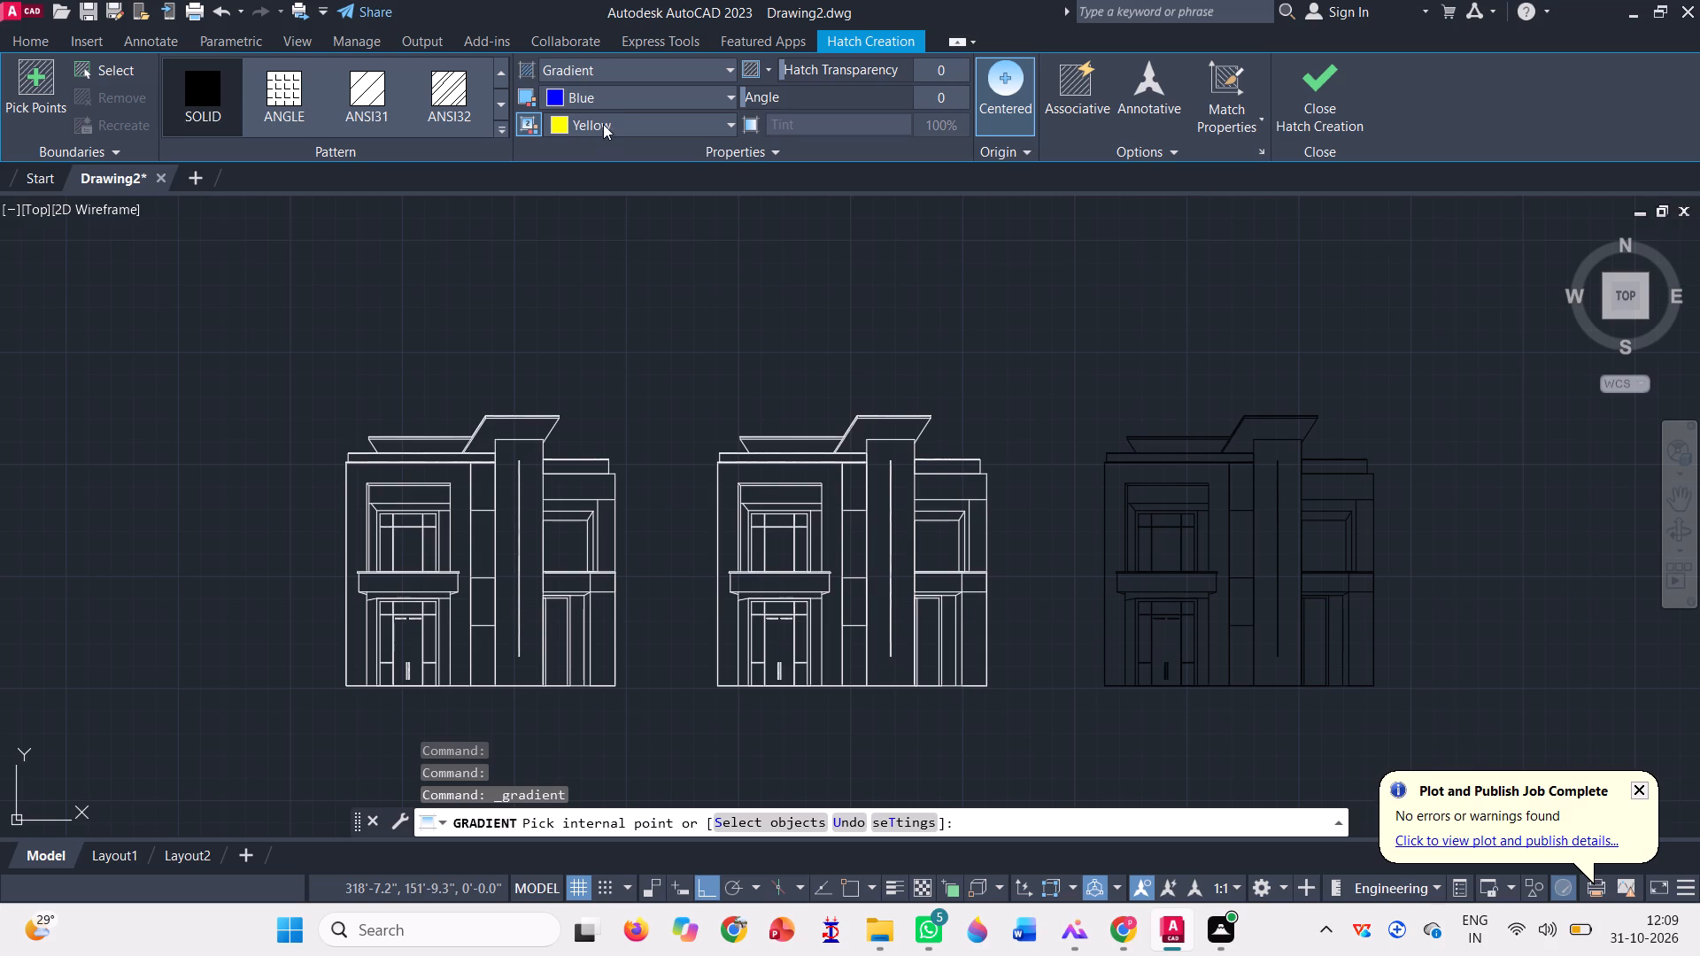
{"action": "left_click", "coordinate": [612, 97]}
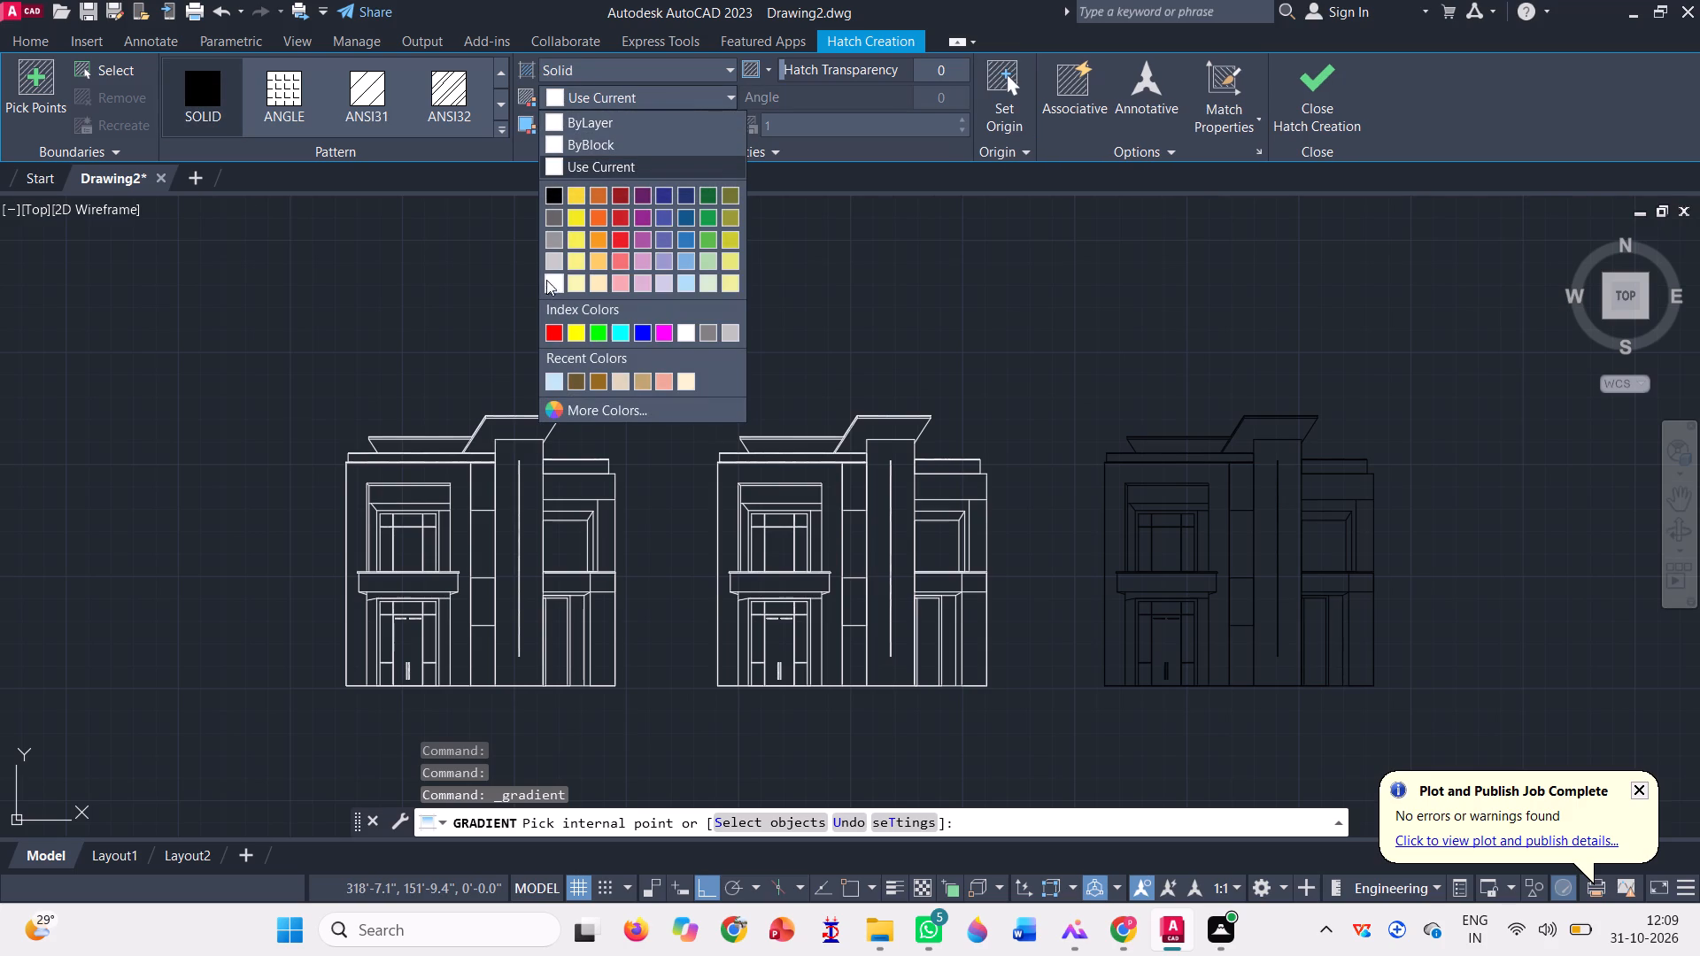
{"action": "left_click", "coordinate": [559, 258]}
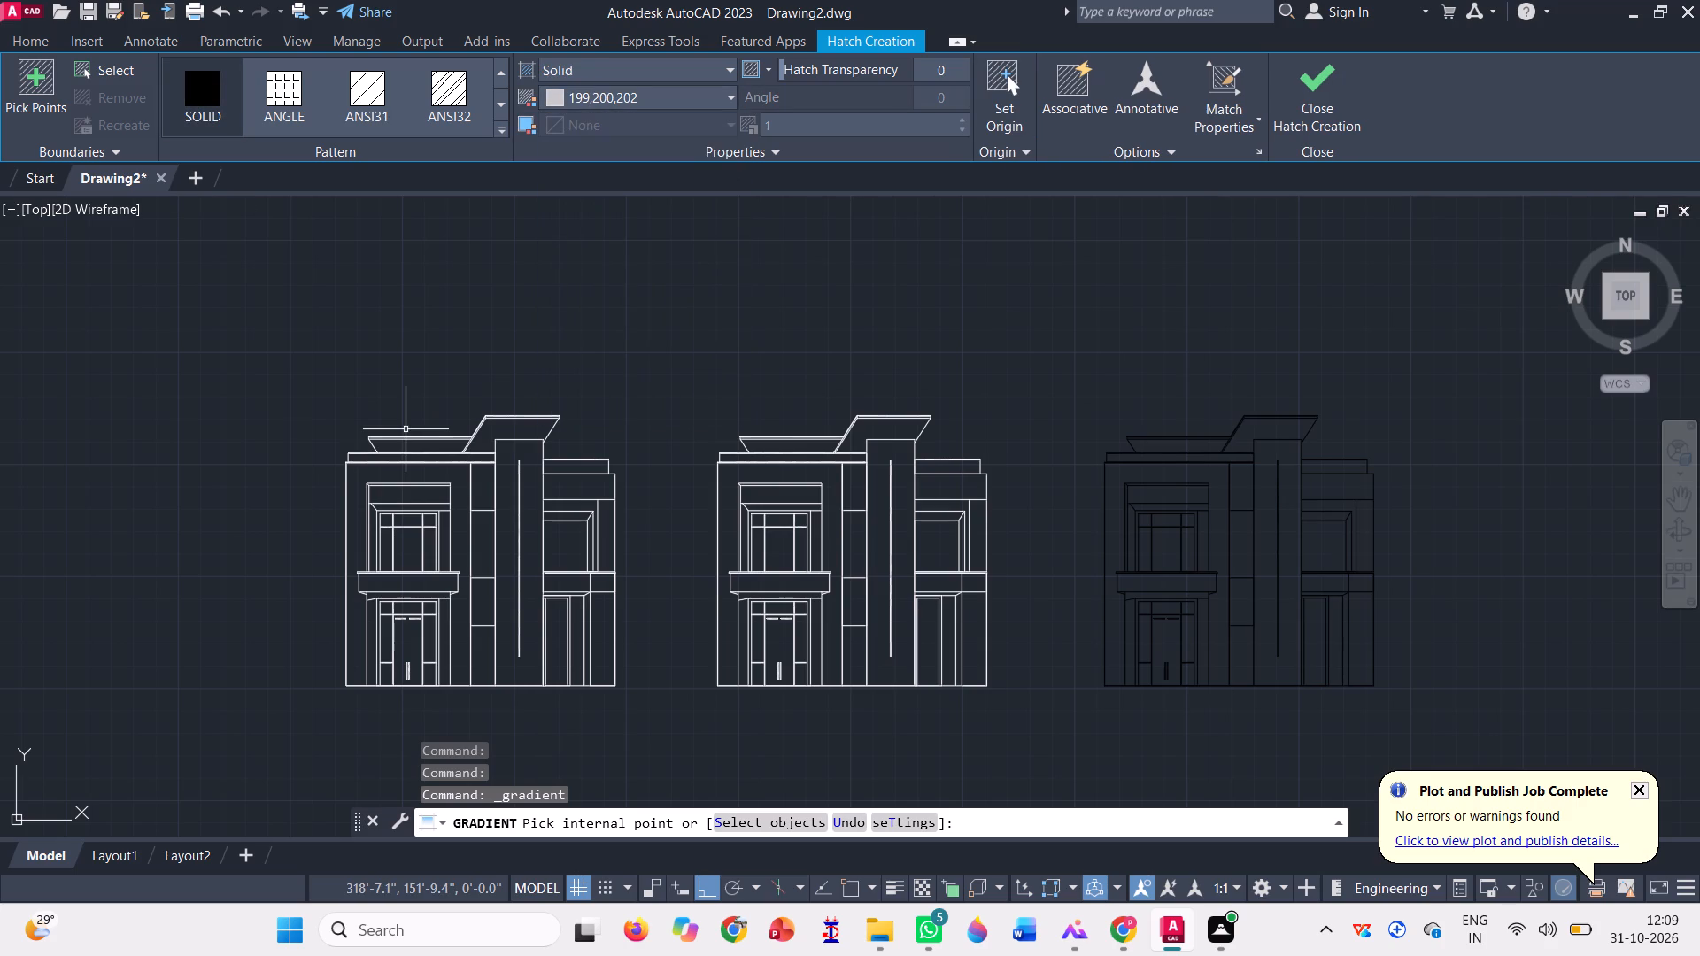
{"action": "left_click", "coordinate": [356, 484]}
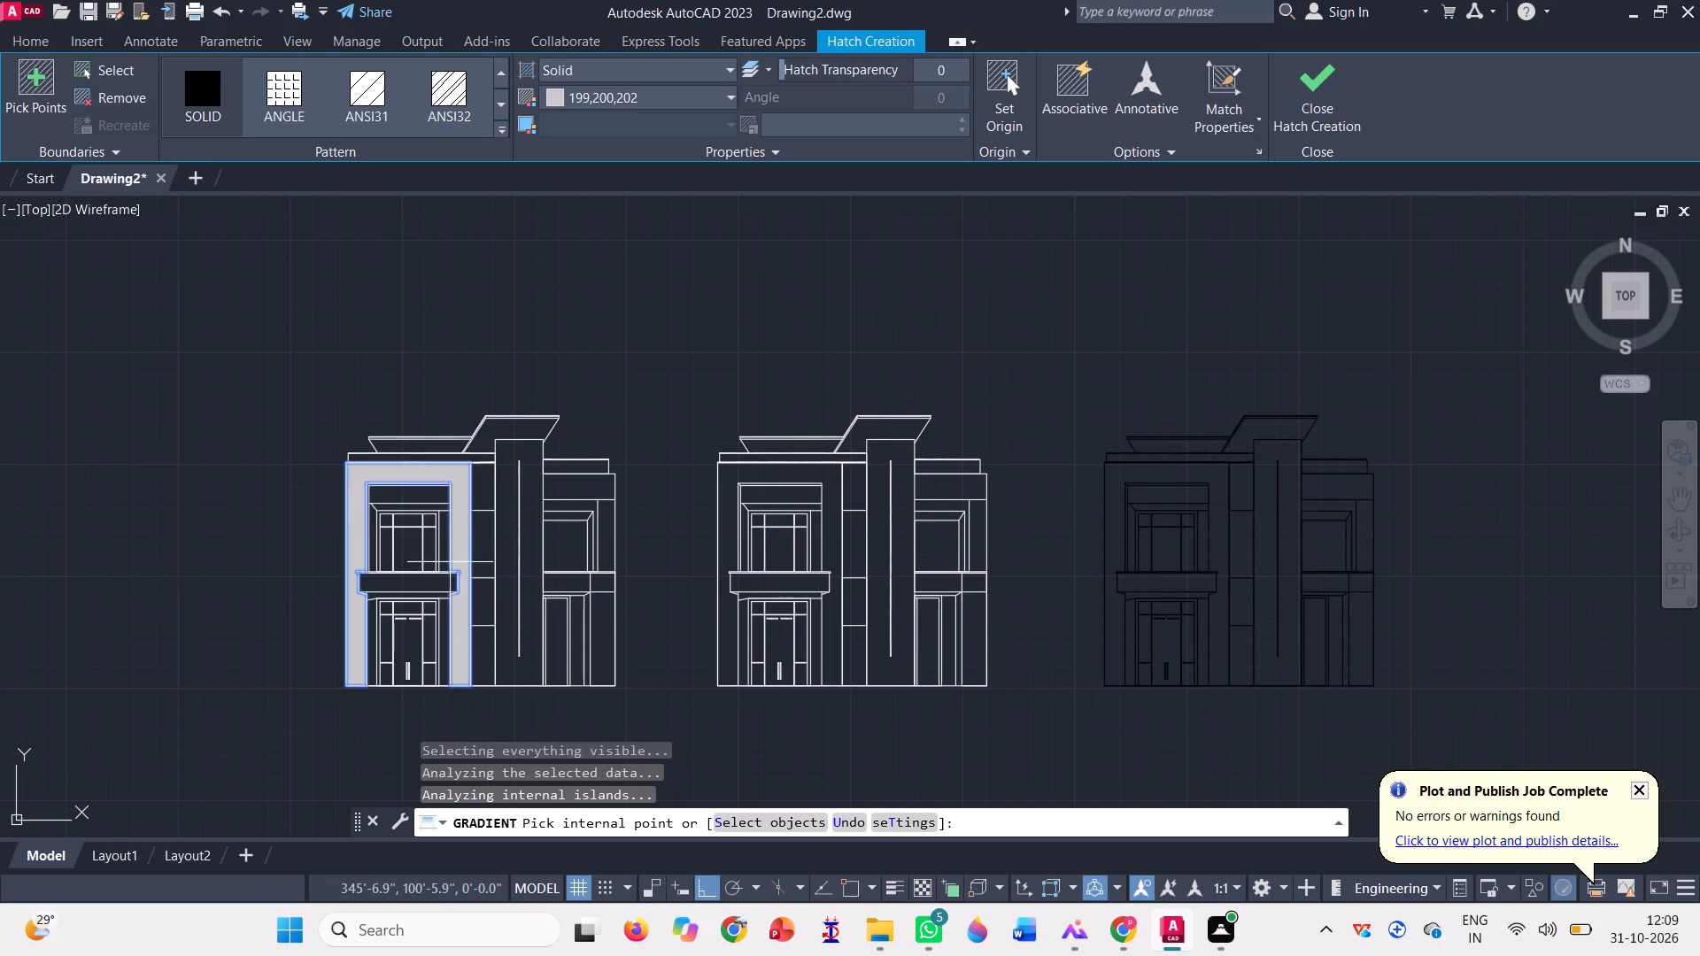
Fill the left bay's balcony band and the thin cap along its top with the same solid gray.
{"action": "scroll", "coordinate": [450, 562], "scroll_direction": "up", "scroll_amount": 3}
{"action": "left_click", "coordinate": [386, 632]}
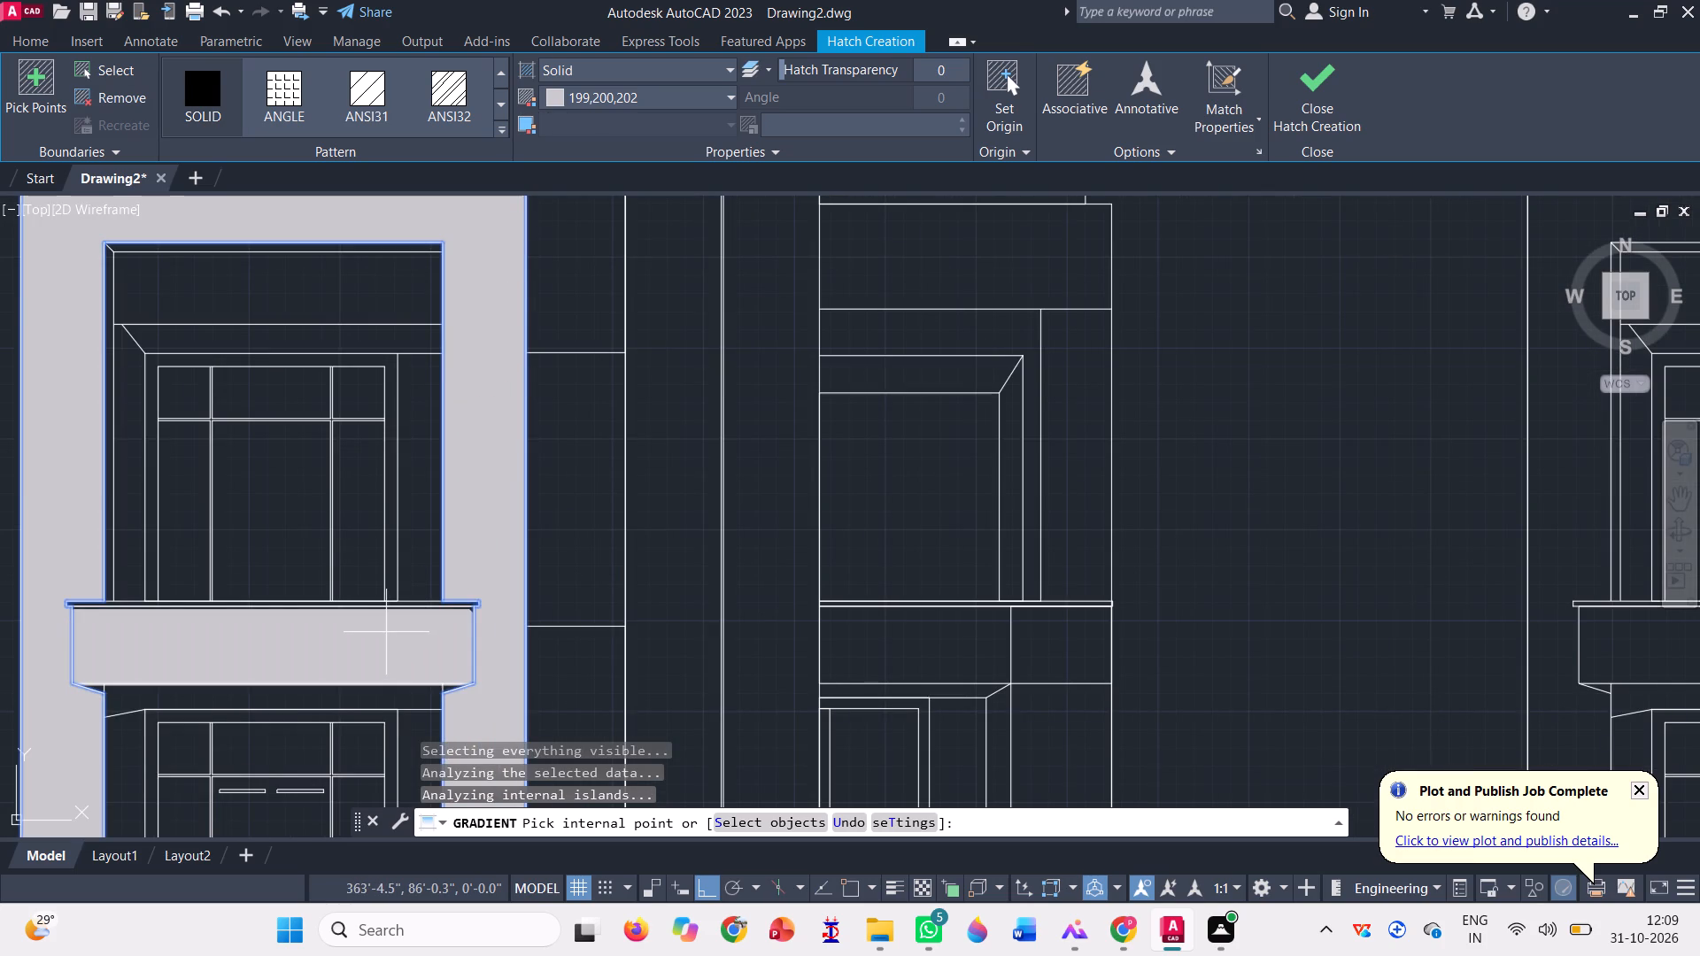
{"action": "scroll", "coordinate": [386, 617], "scroll_direction": "up", "scroll_amount": 6}
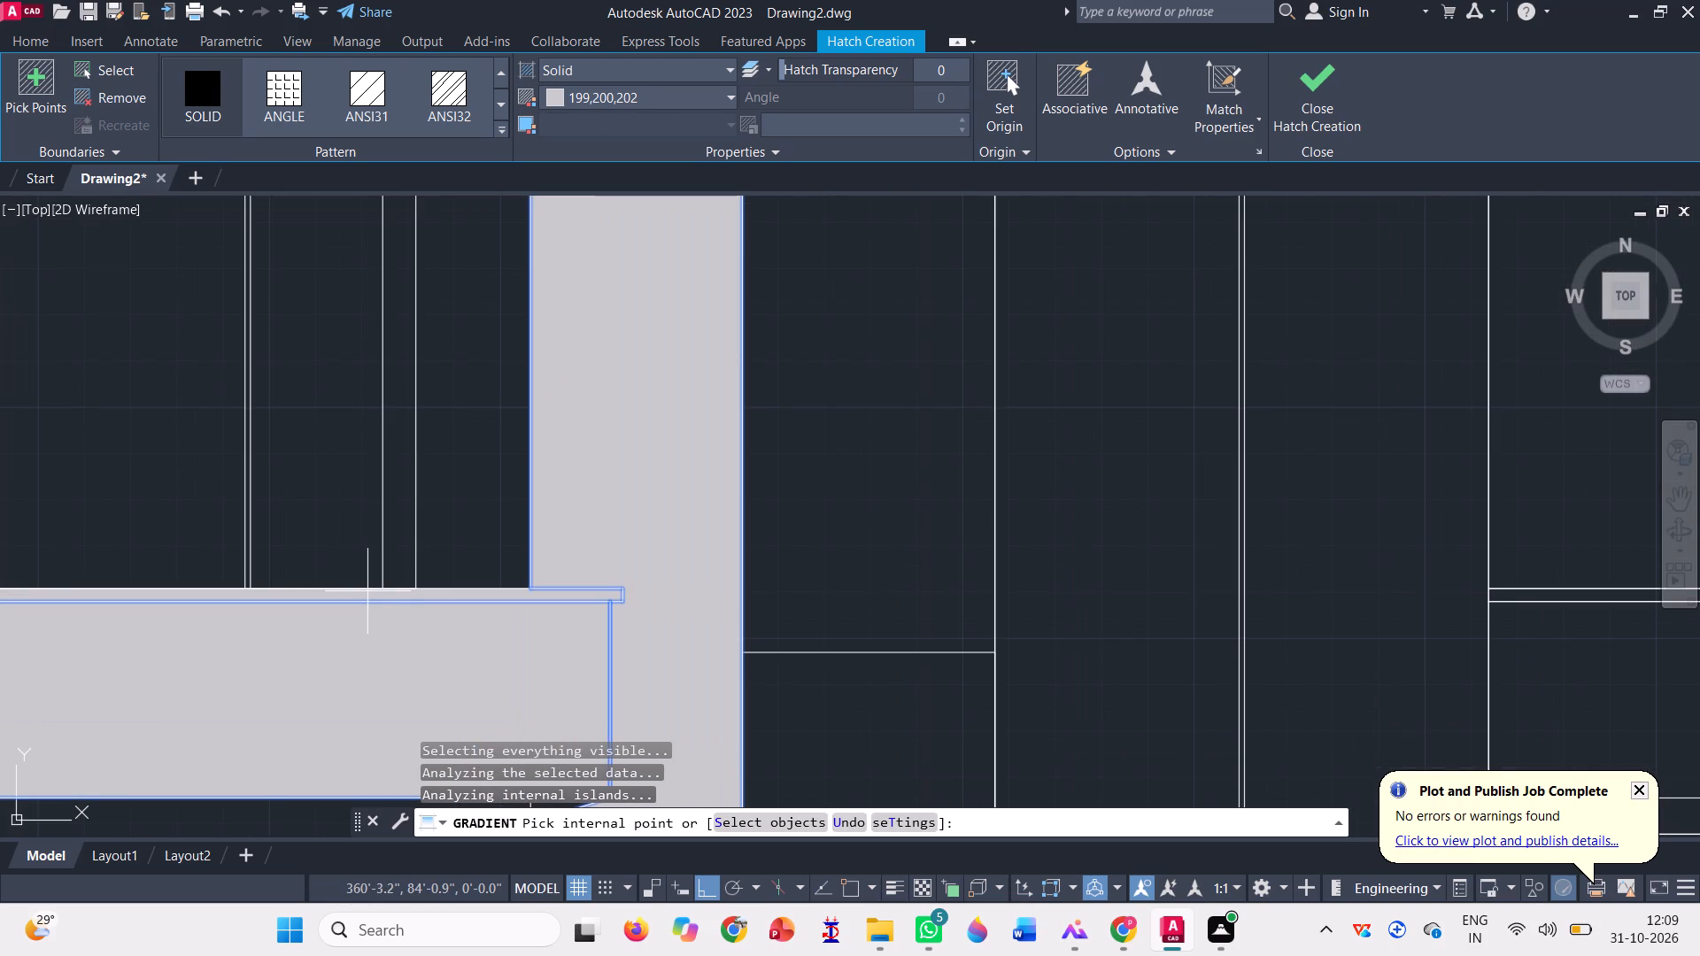
{"action": "left_click", "coordinate": [367, 590]}
{"action": "scroll", "coordinate": [567, 519], "scroll_direction": "down", "scroll_amount": 5}
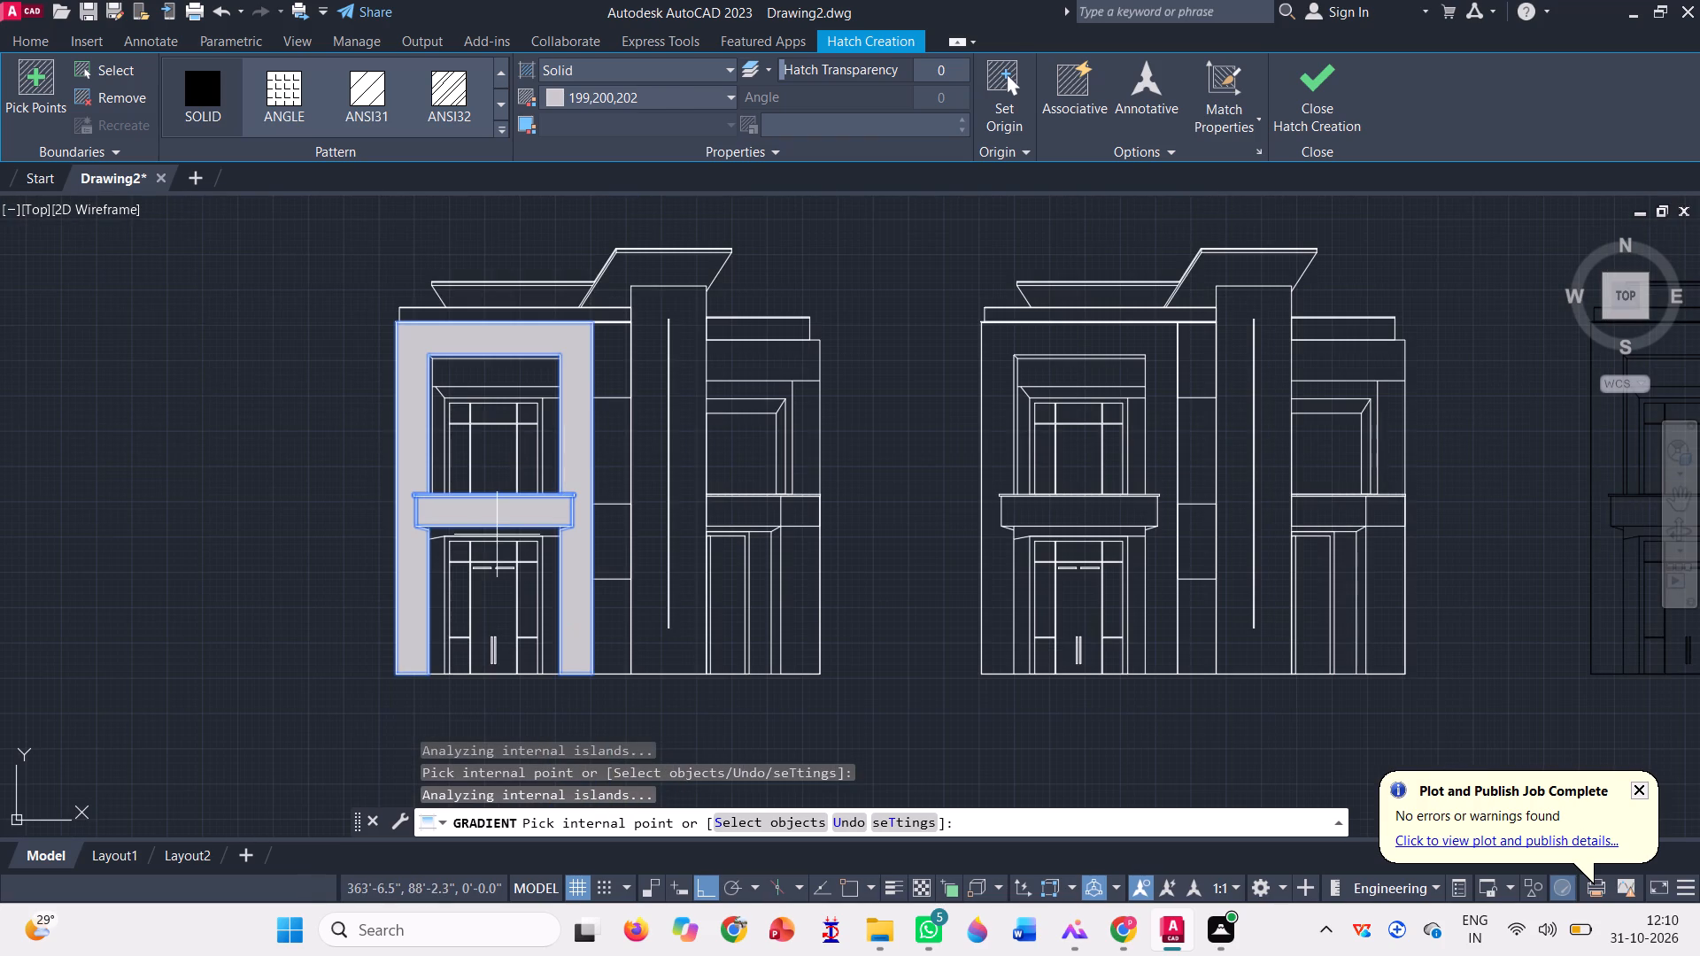
Fill the beam under the left balcony, both small end wedges, and the wall strips on either side of the entrance door.
{"action": "scroll", "coordinate": [440, 547], "scroll_direction": "up", "scroll_amount": 3}
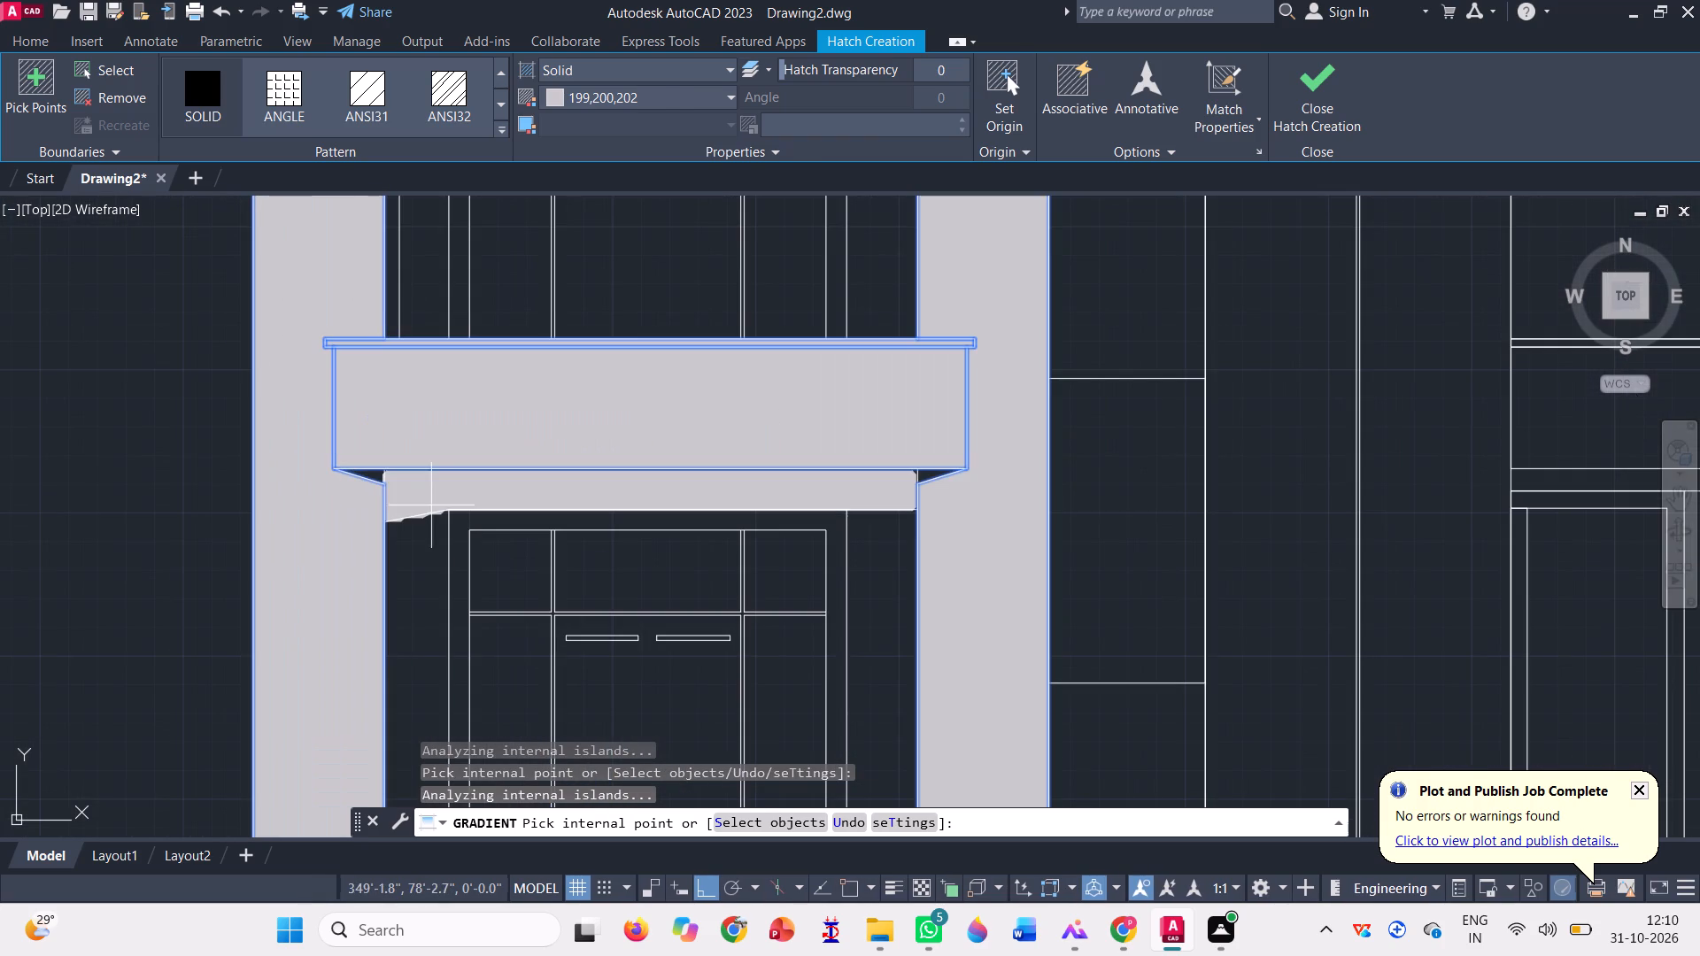
{"action": "left_click", "coordinate": [426, 495]}
{"action": "left_click", "coordinate": [420, 566]}
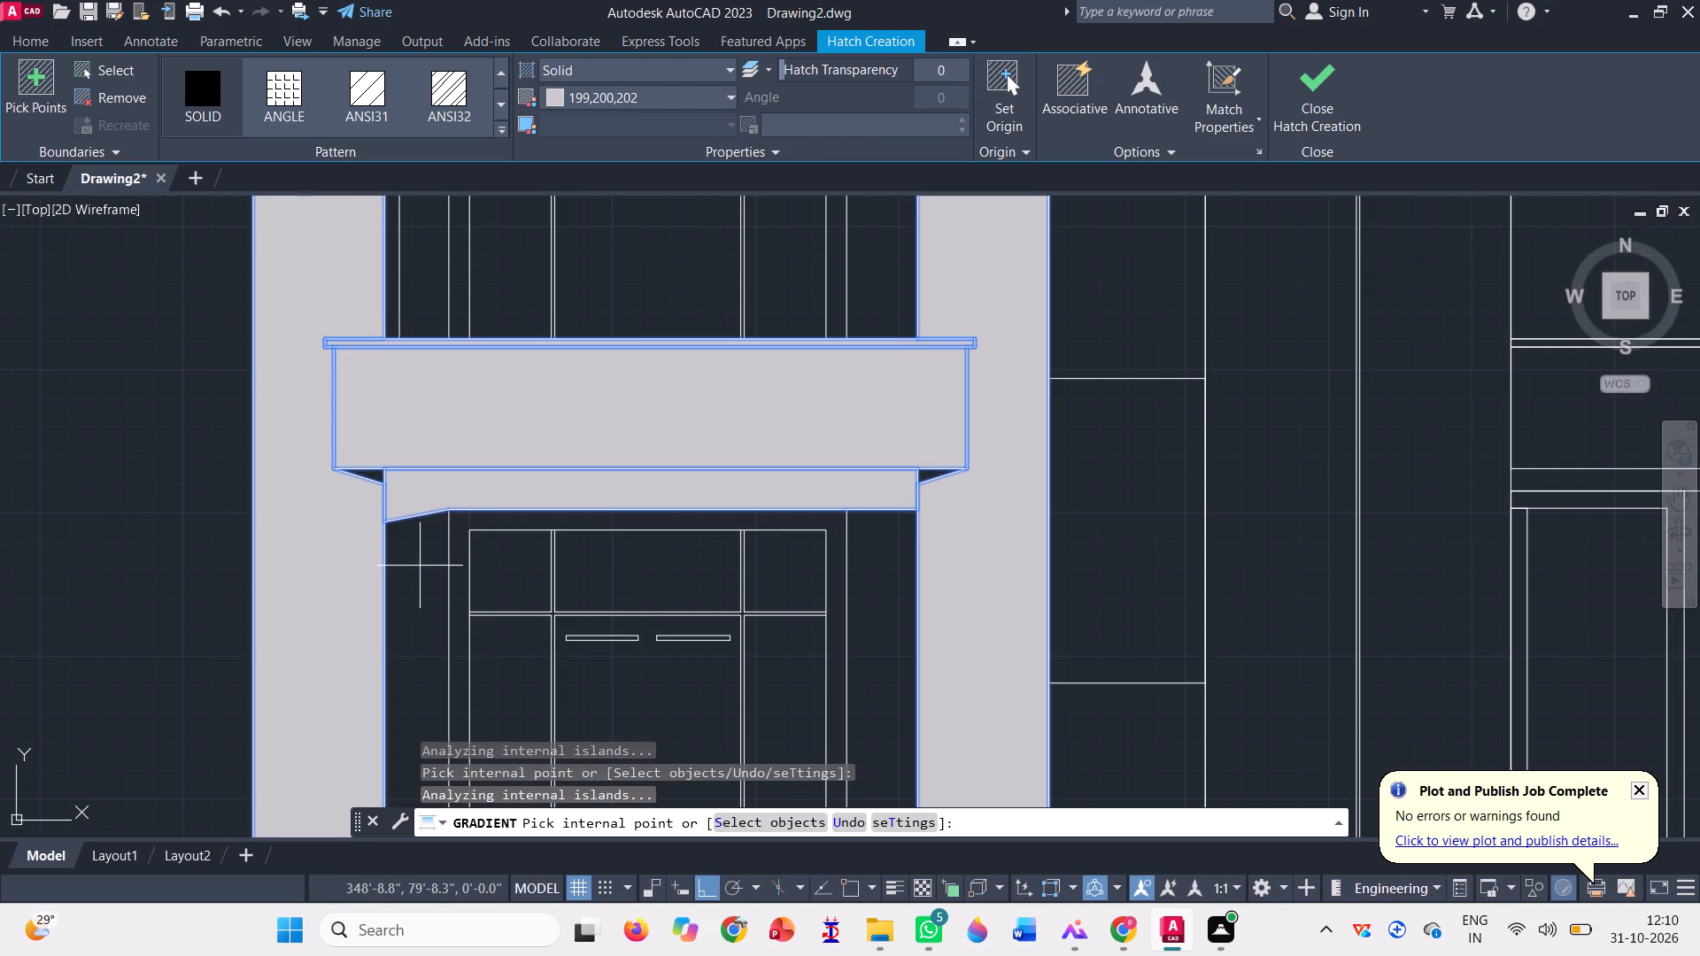
{"action": "left_click", "coordinate": [366, 475]}
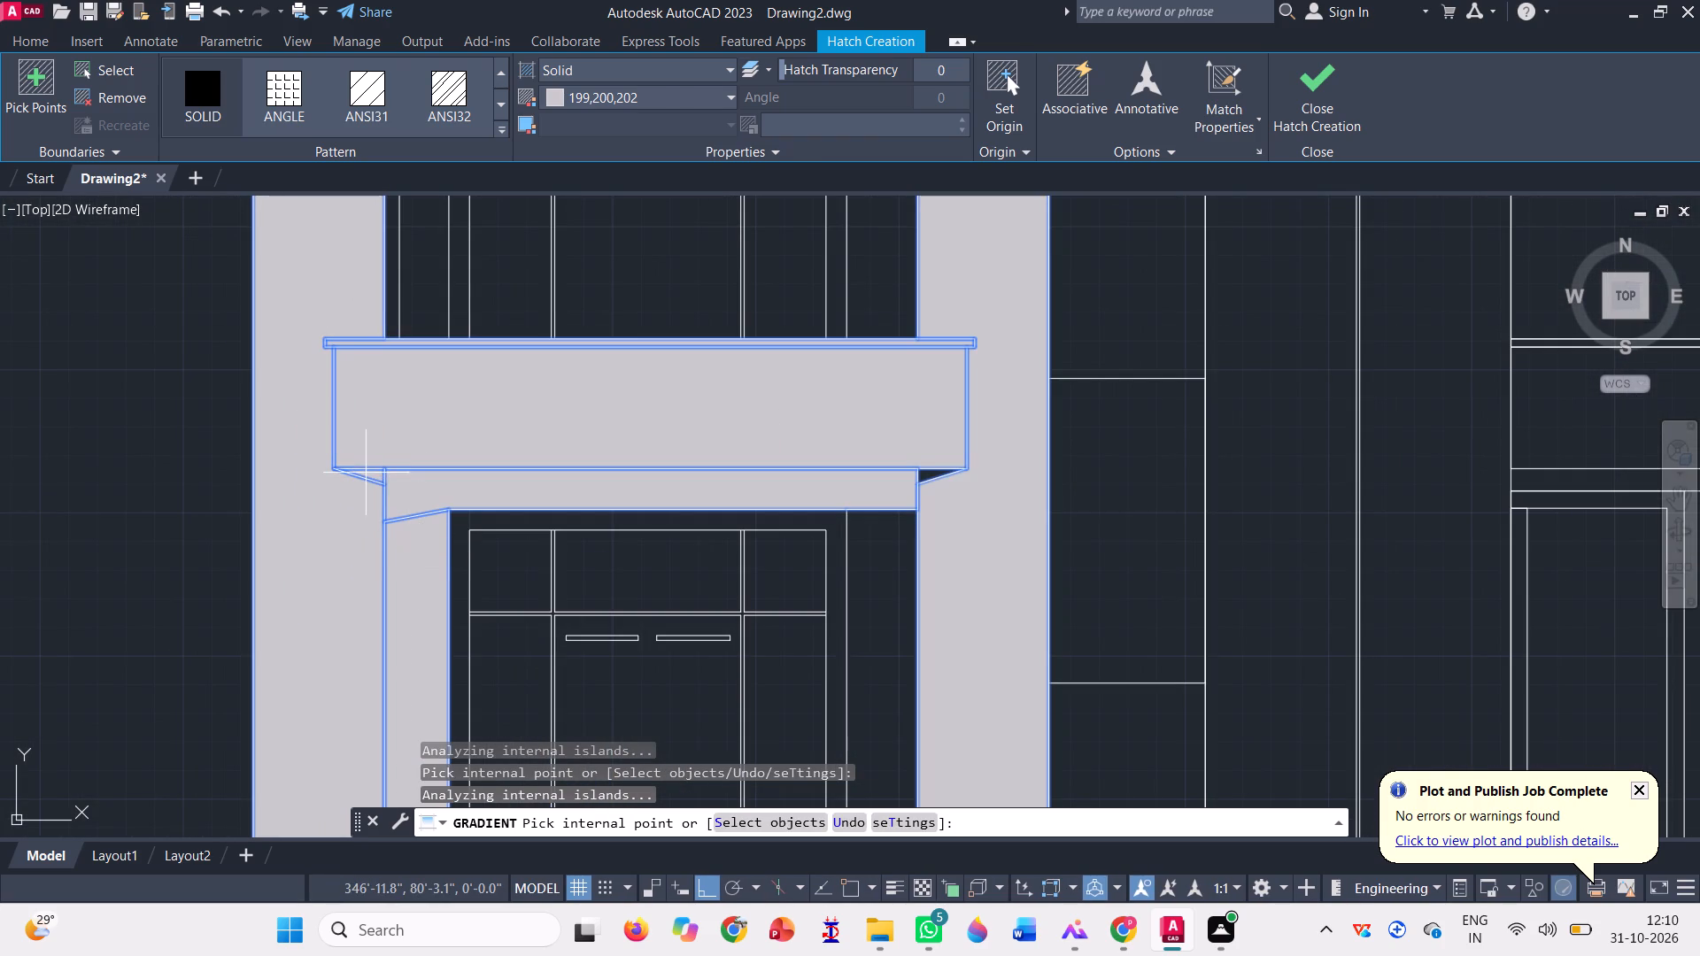
{"action": "left_click", "coordinate": [929, 474]}
{"action": "scroll", "coordinate": [800, 480], "scroll_direction": "down", "scroll_amount": 2}
{"action": "left_click", "coordinate": [830, 554]}
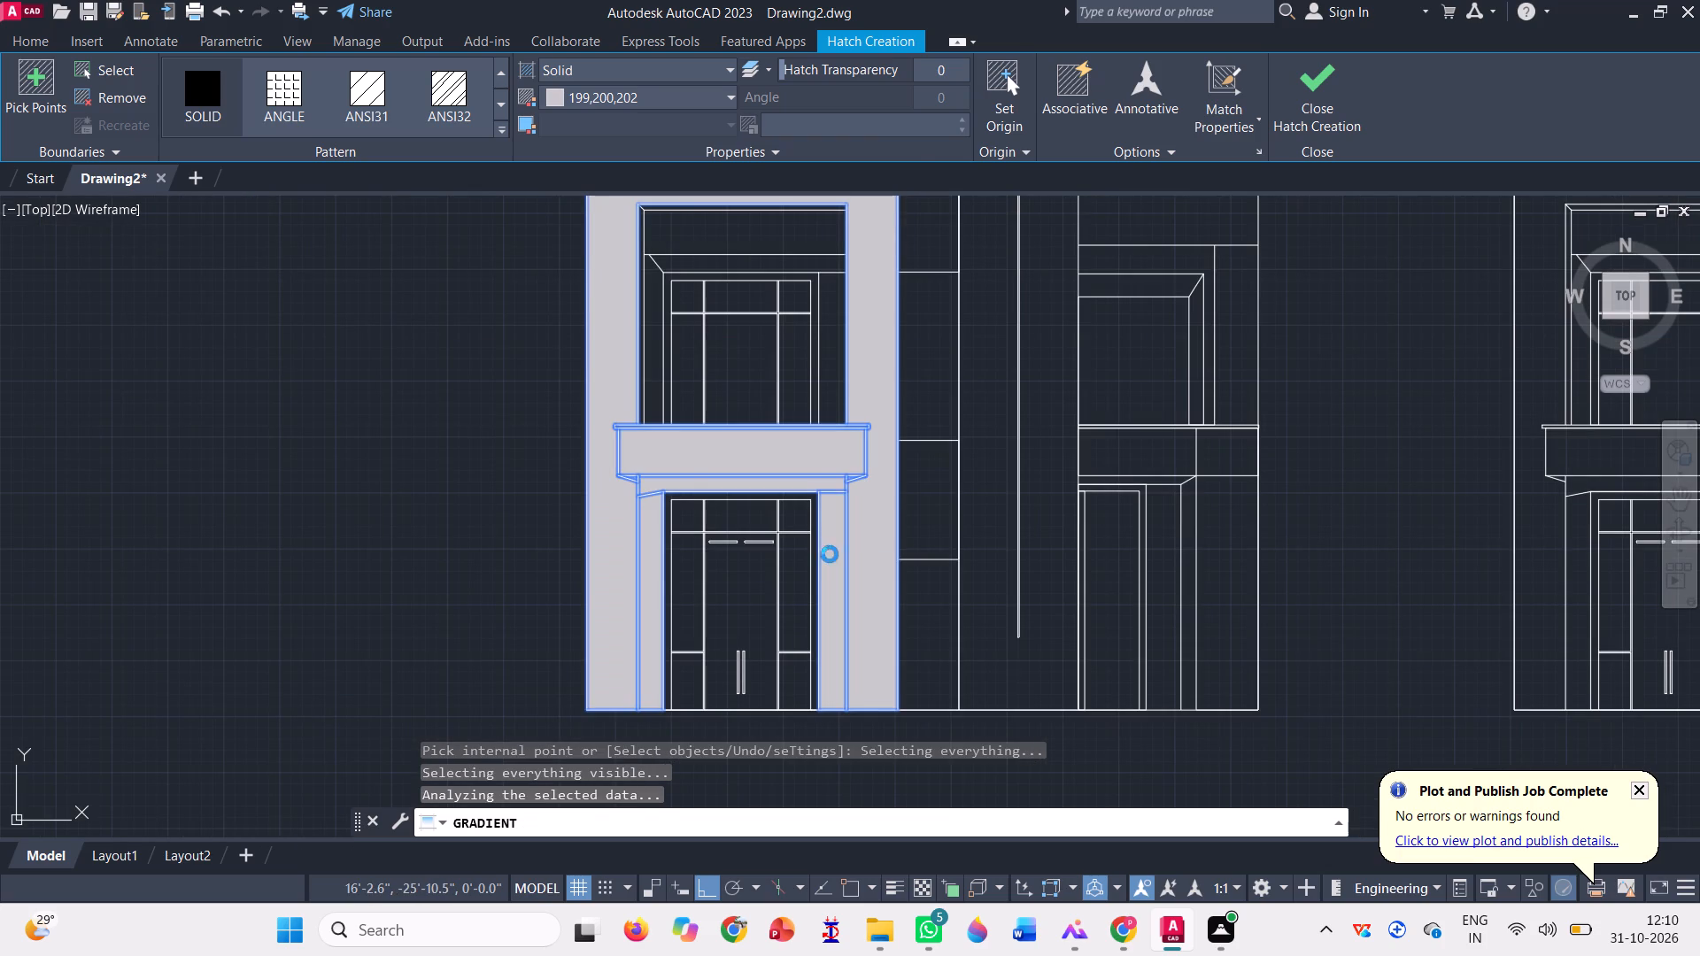
Fill the left bay's upper window surround: the side reveal, thin outer frame edges, lintel band and right wall strip.
{"action": "scroll", "coordinate": [730, 597], "scroll_direction": "down", "scroll_amount": 1}
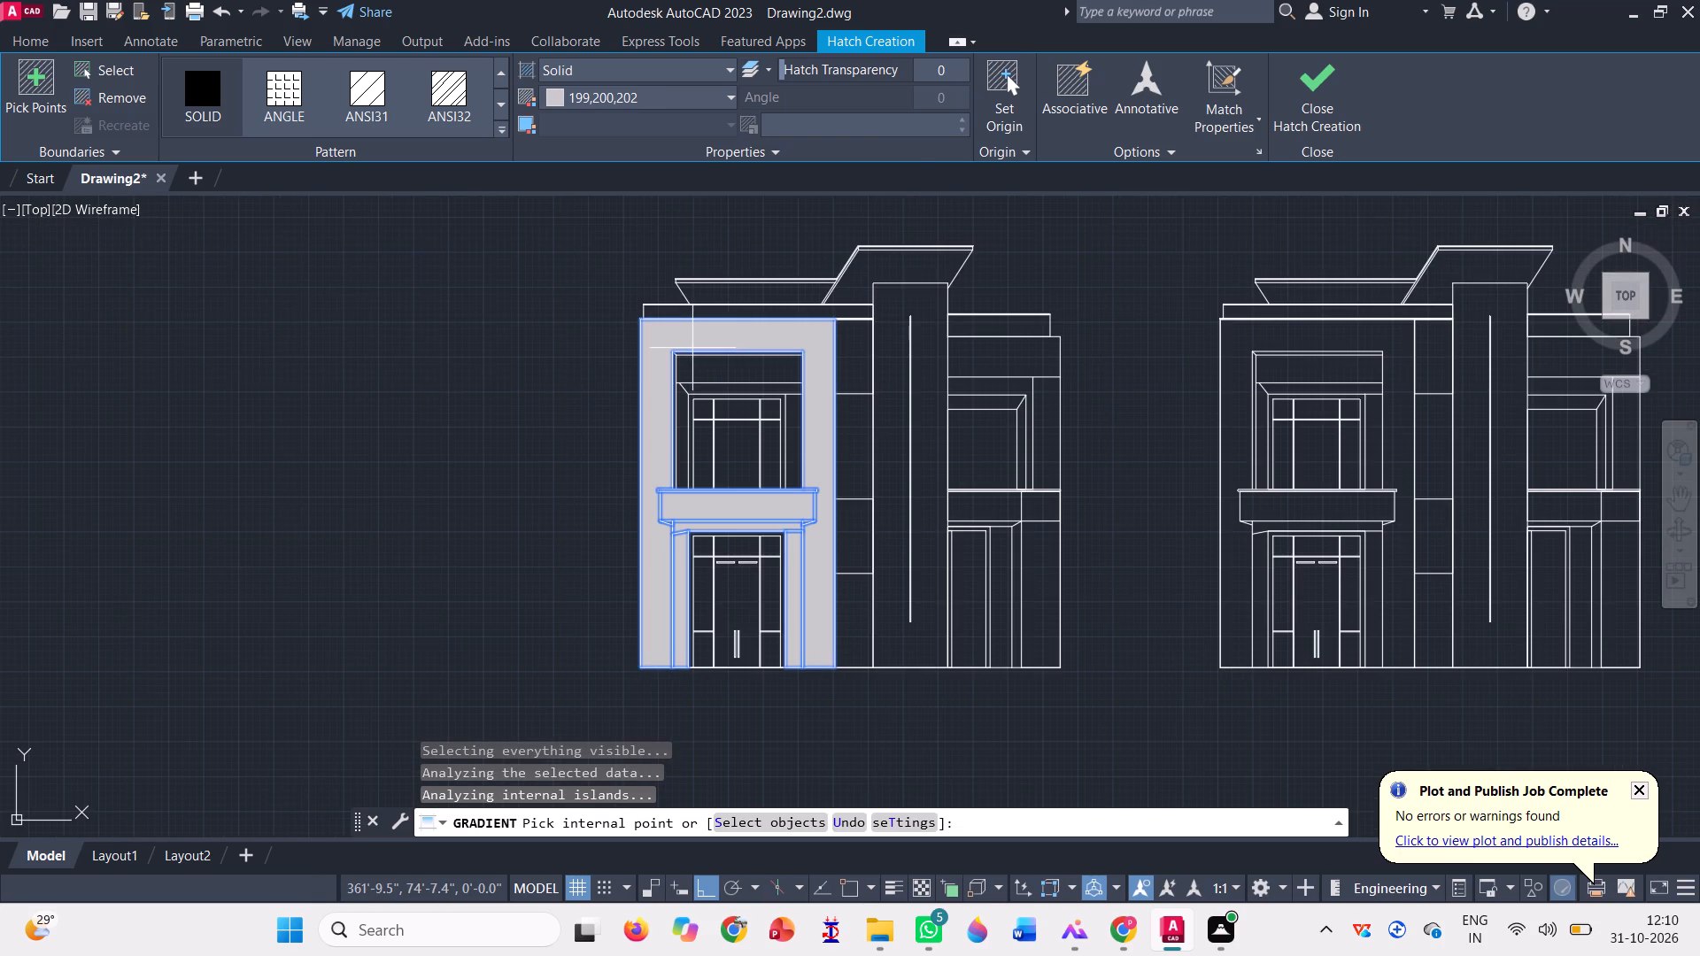
{"action": "scroll", "coordinate": [691, 394], "scroll_direction": "up", "scroll_amount": 2}
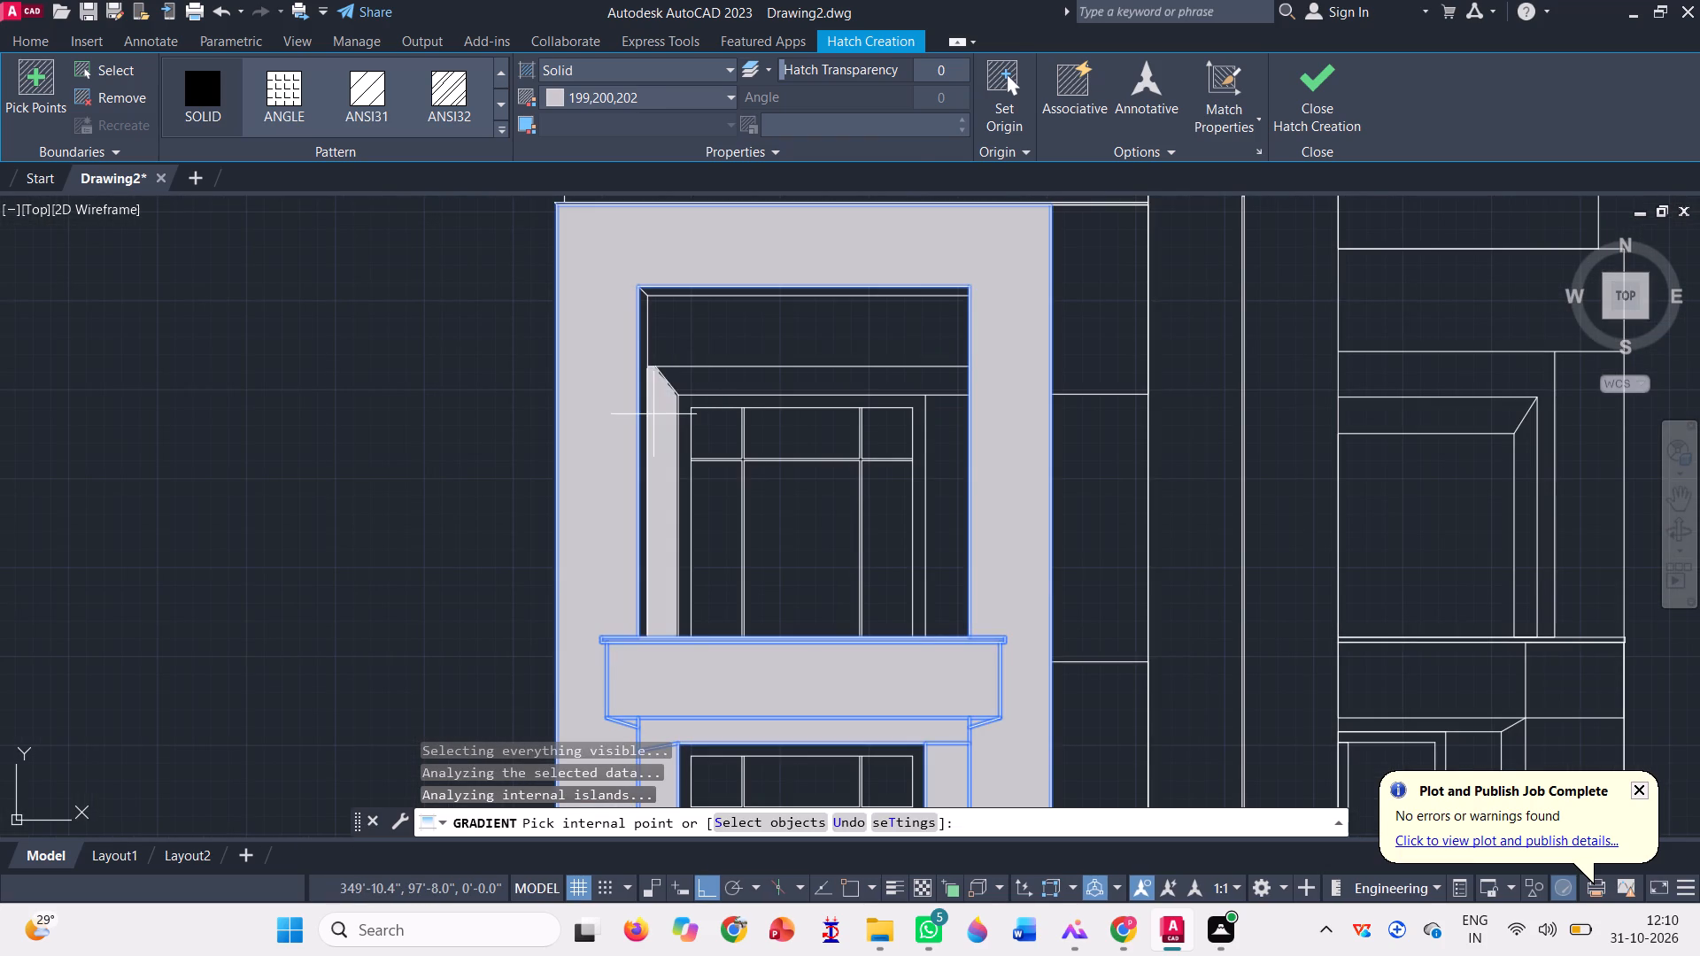
{"action": "left_click", "coordinate": [653, 414]}
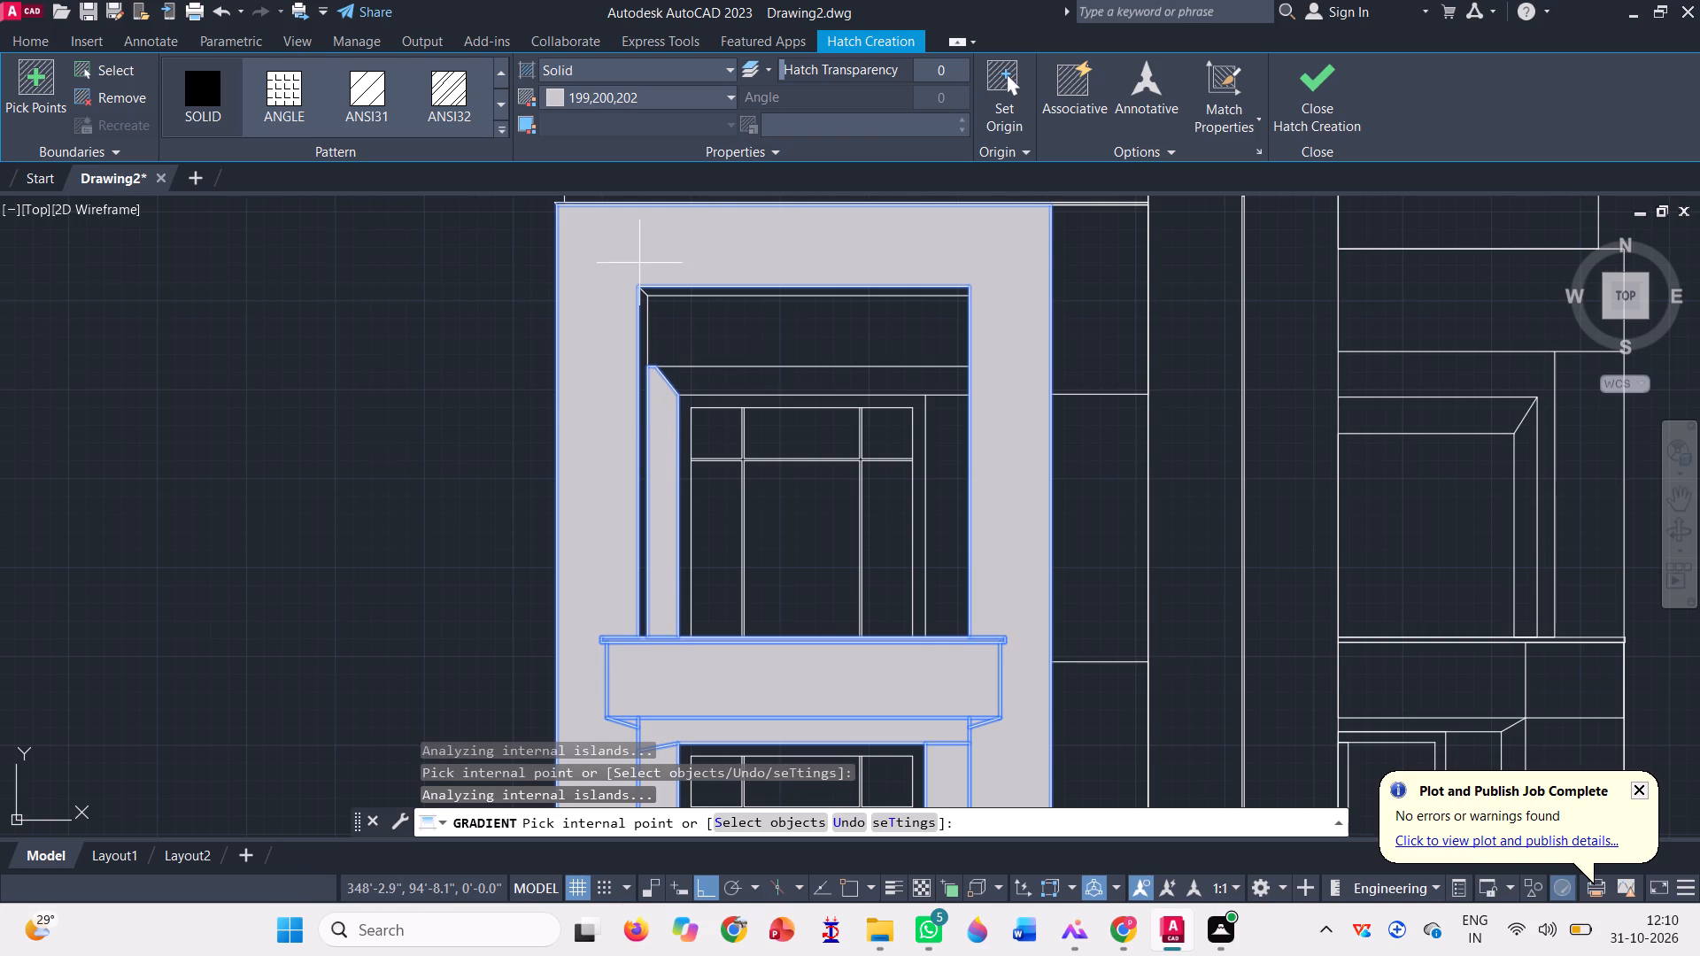
{"action": "scroll", "coordinate": [640, 262], "scroll_direction": "up", "scroll_amount": 5}
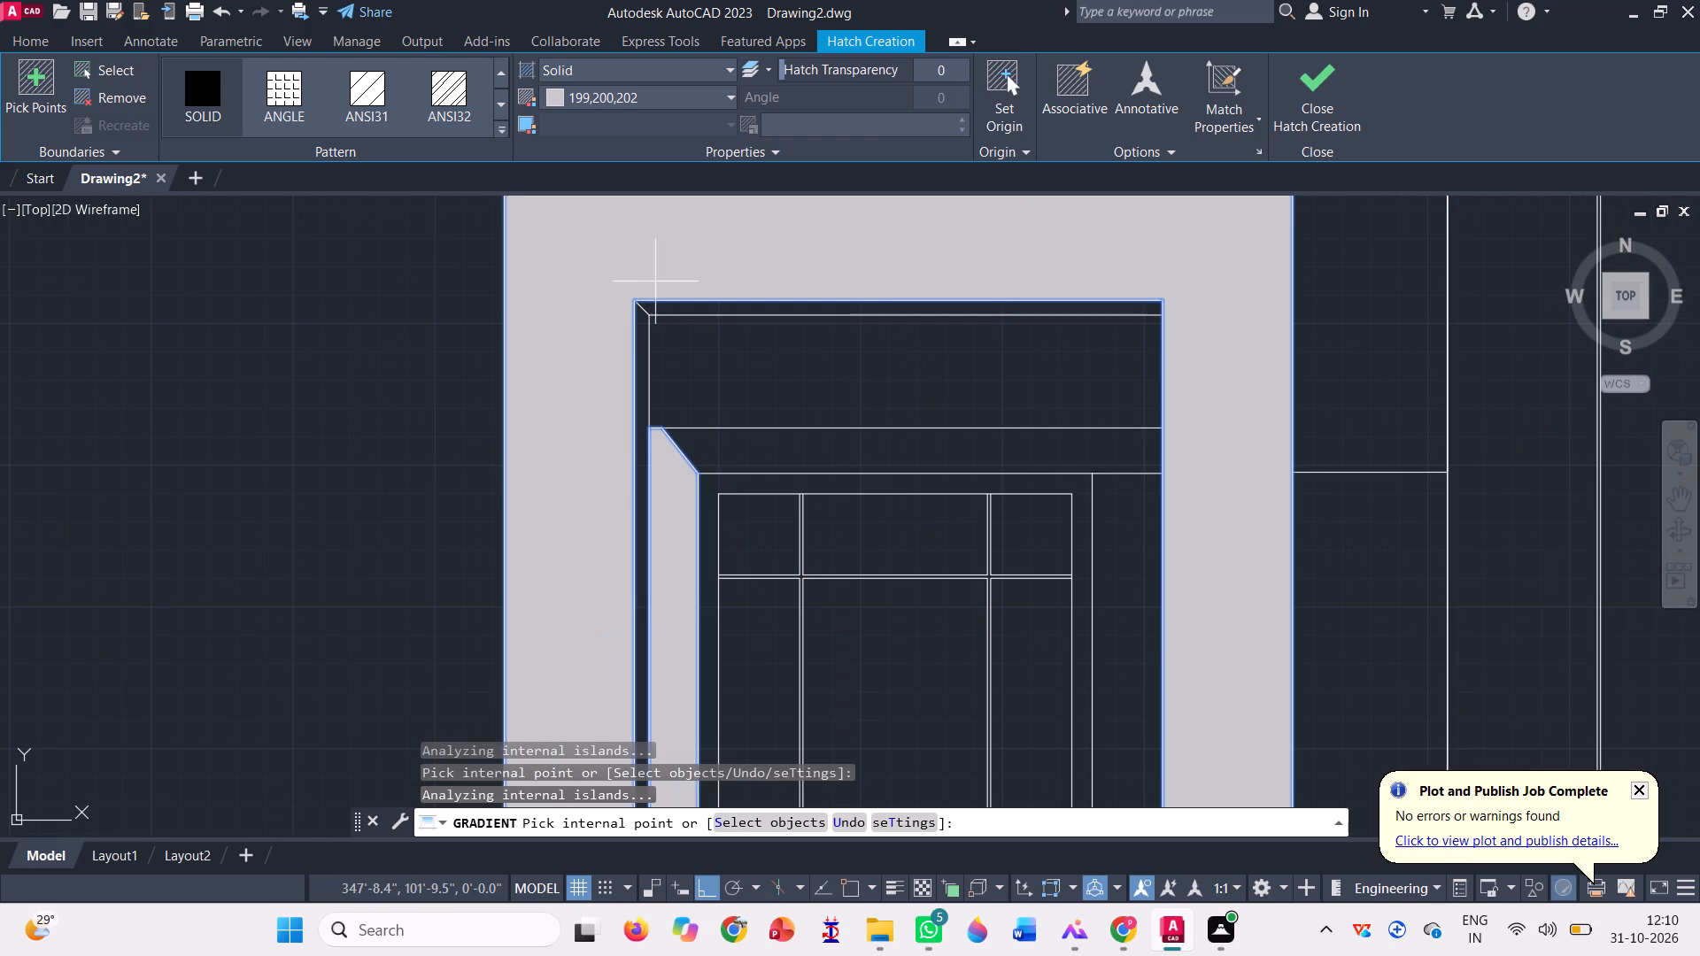
{"action": "scroll", "coordinate": [654, 319], "scroll_direction": "up", "scroll_amount": 2}
{"action": "left_click", "coordinate": [632, 335]}
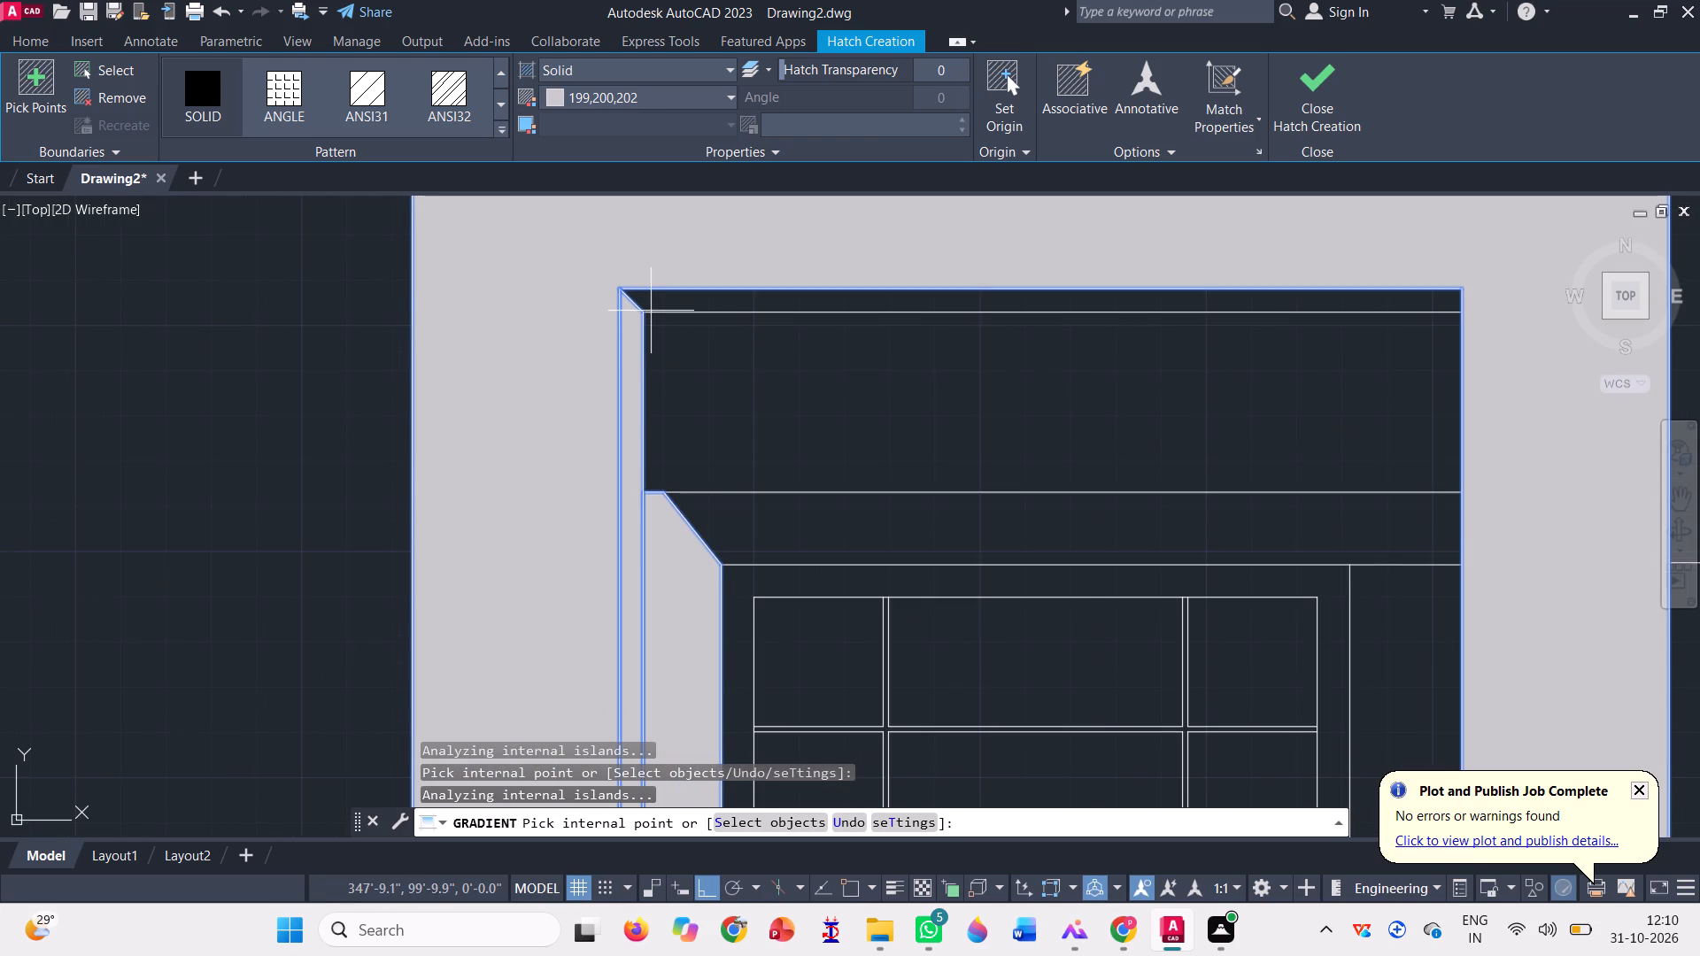
{"action": "left_click", "coordinate": [668, 306]}
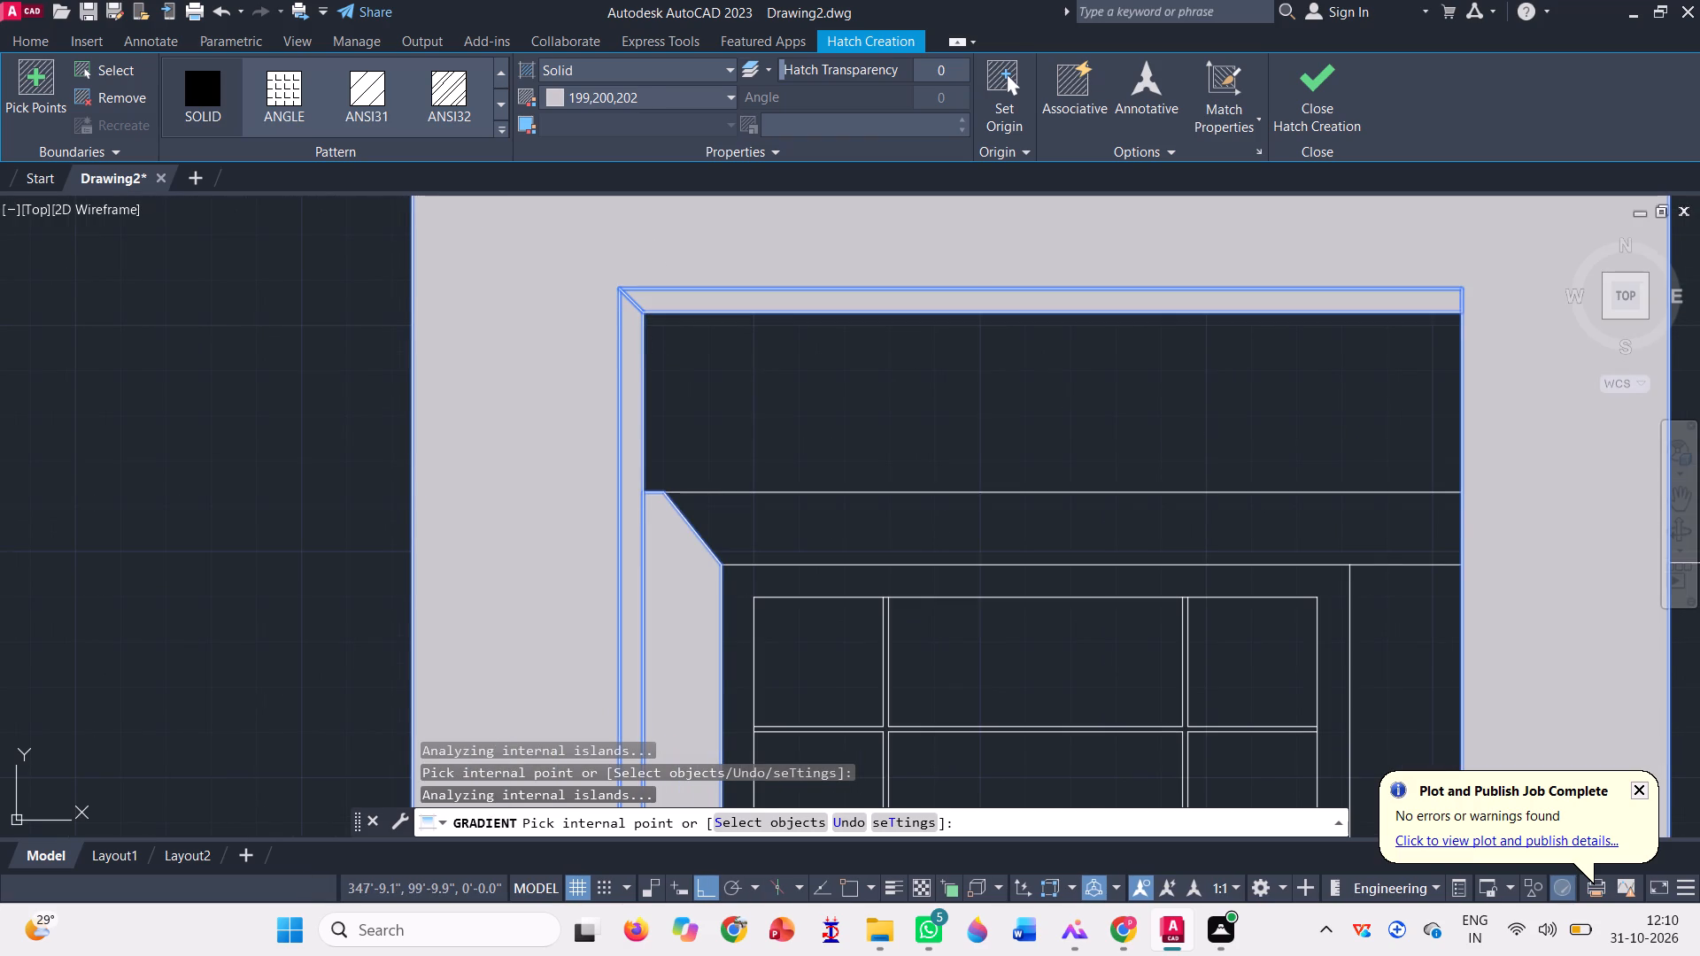
{"action": "scroll", "coordinate": [520, 329], "scroll_direction": "down", "scroll_amount": 3}
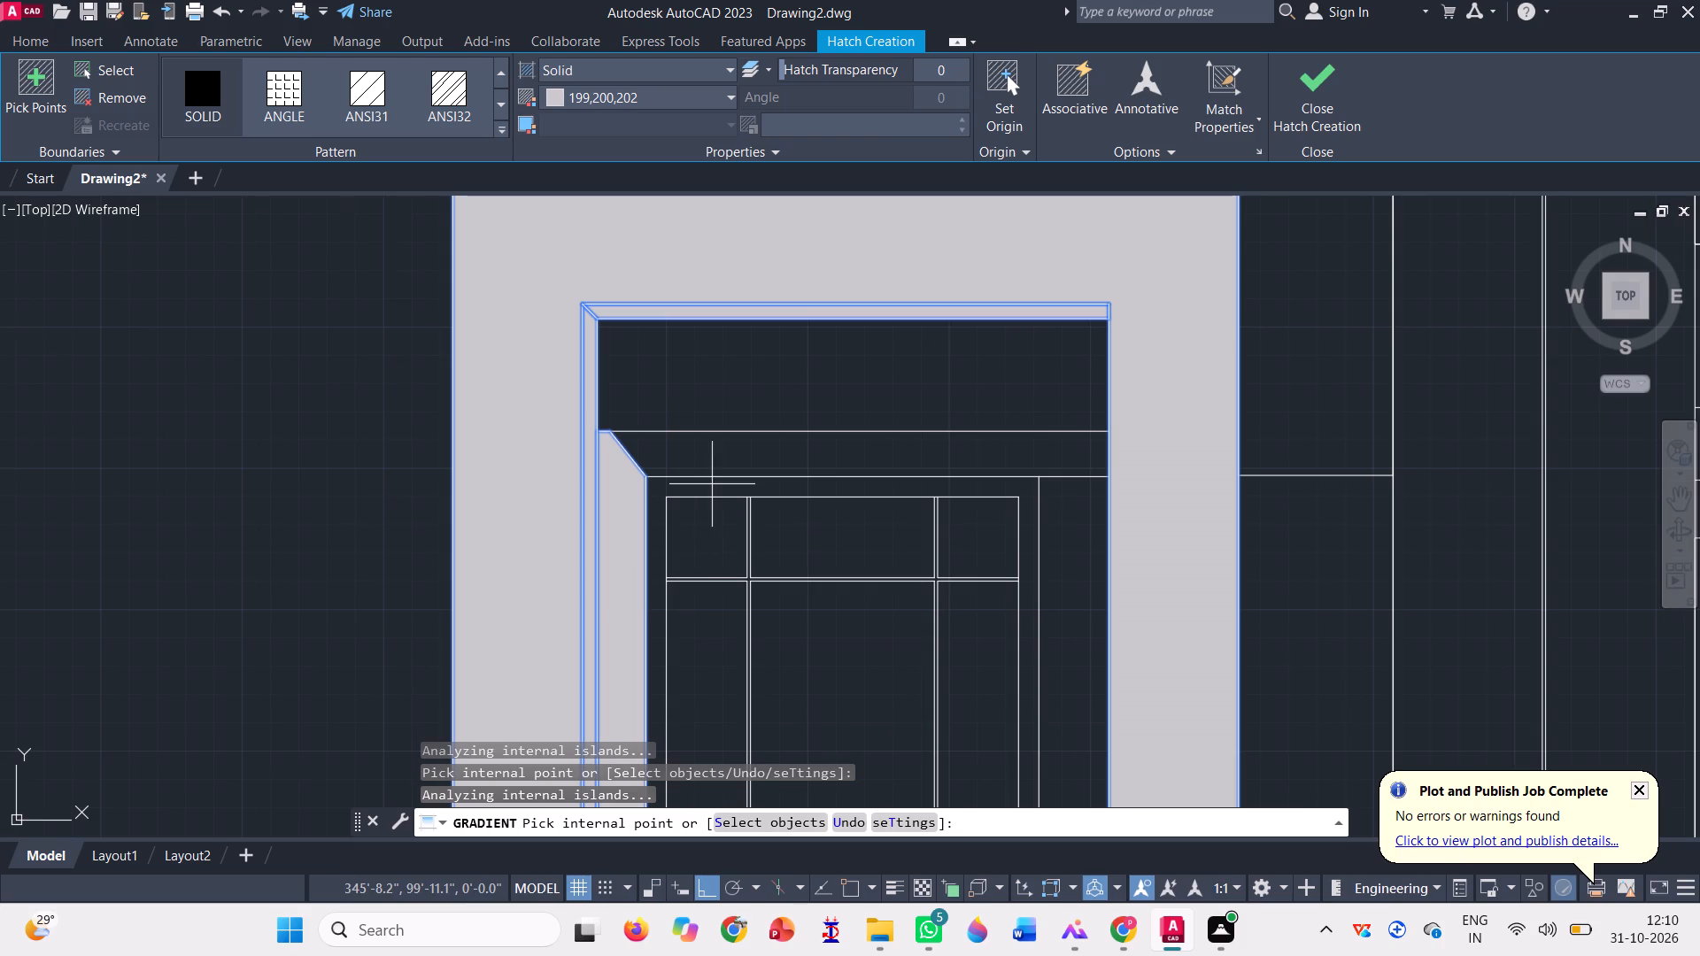
{"action": "left_click", "coordinate": [698, 449]}
{"action": "scroll", "coordinate": [458, 426], "scroll_direction": "down", "scroll_amount": 1}
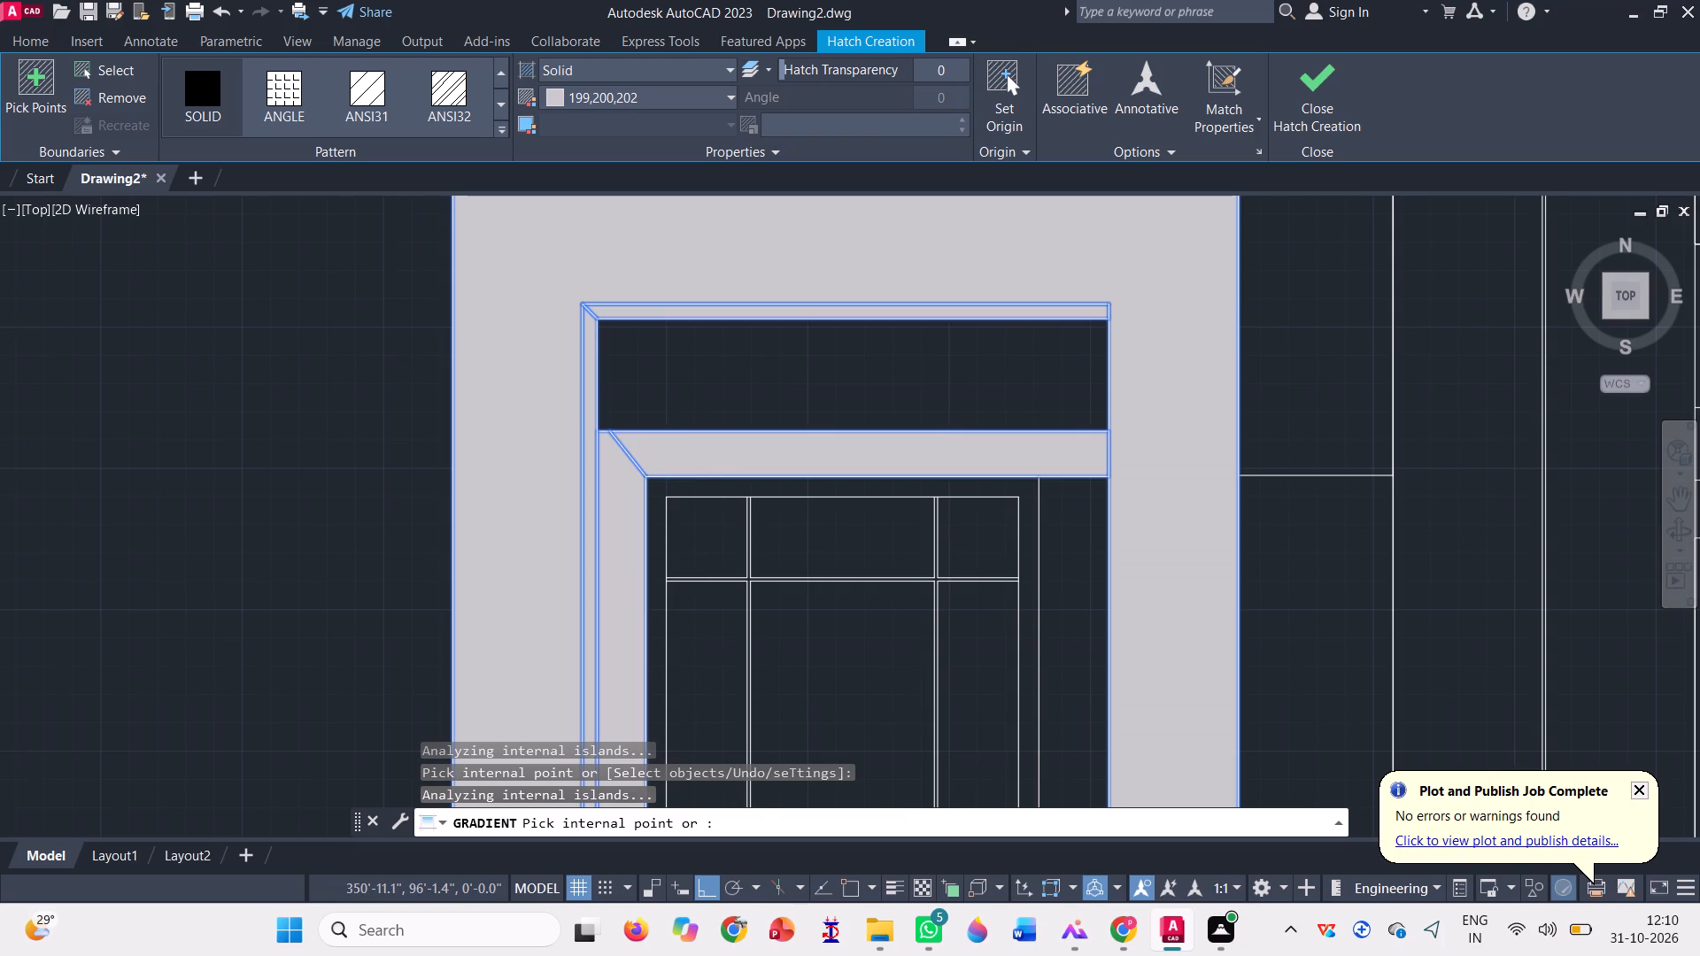
{"action": "scroll", "coordinate": [458, 426], "scroll_direction": "down", "scroll_amount": 2}
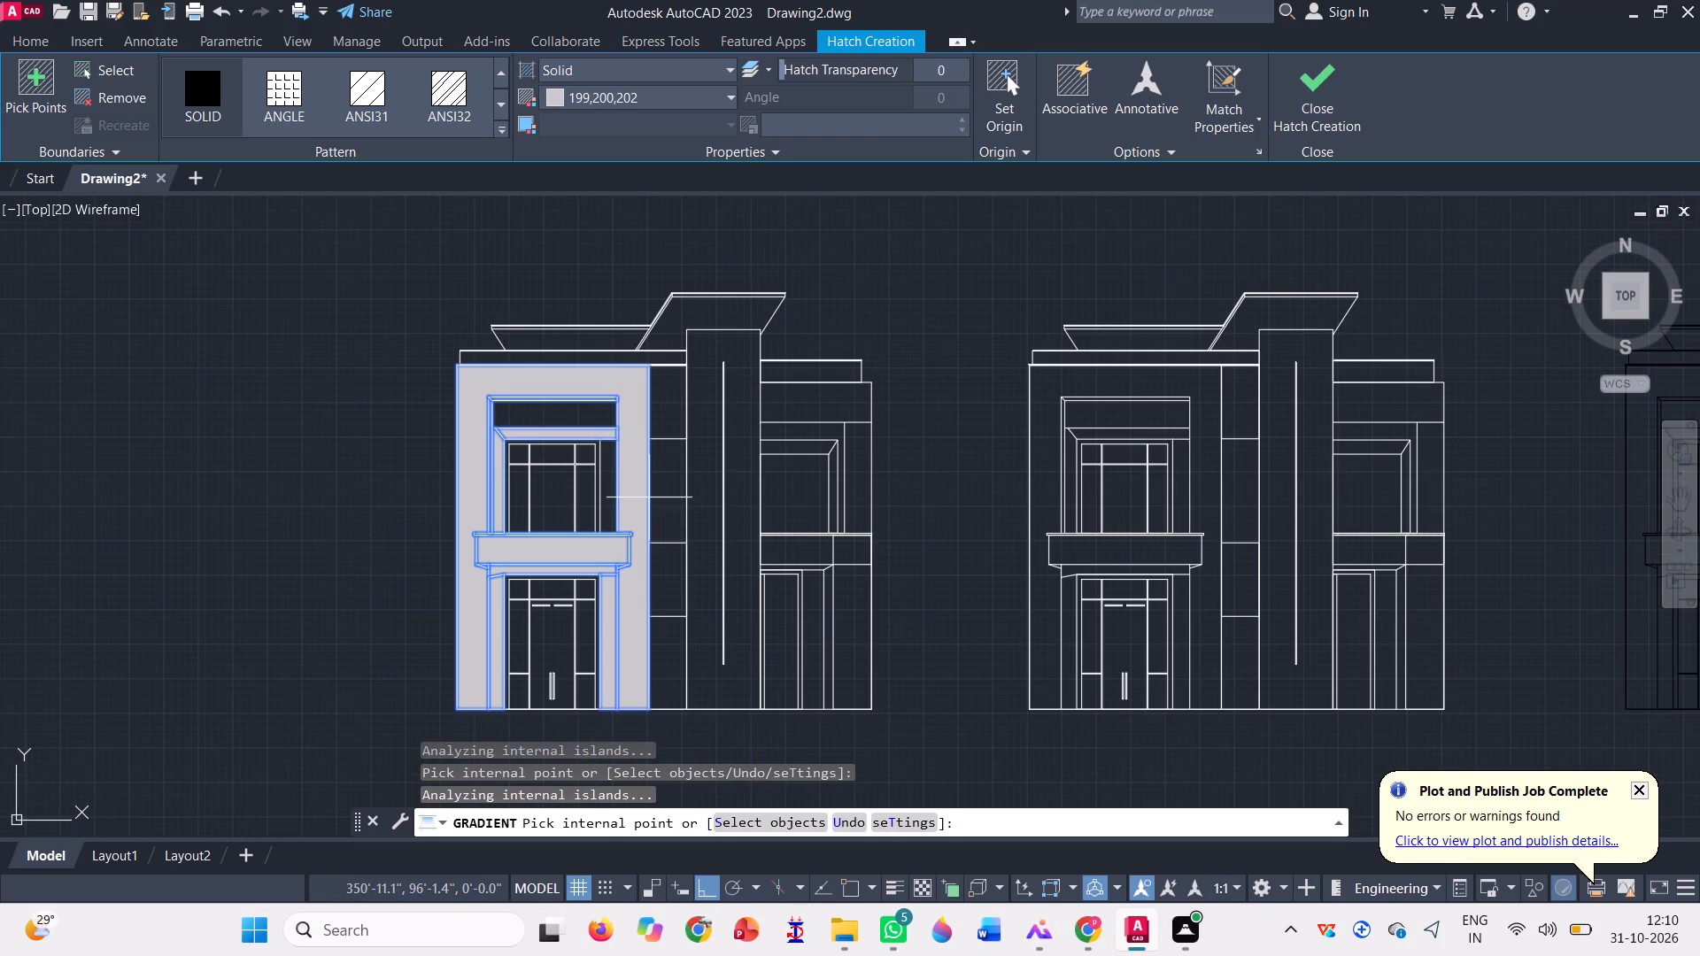
{"action": "scroll", "coordinate": [649, 497], "scroll_direction": "up", "scroll_amount": 1}
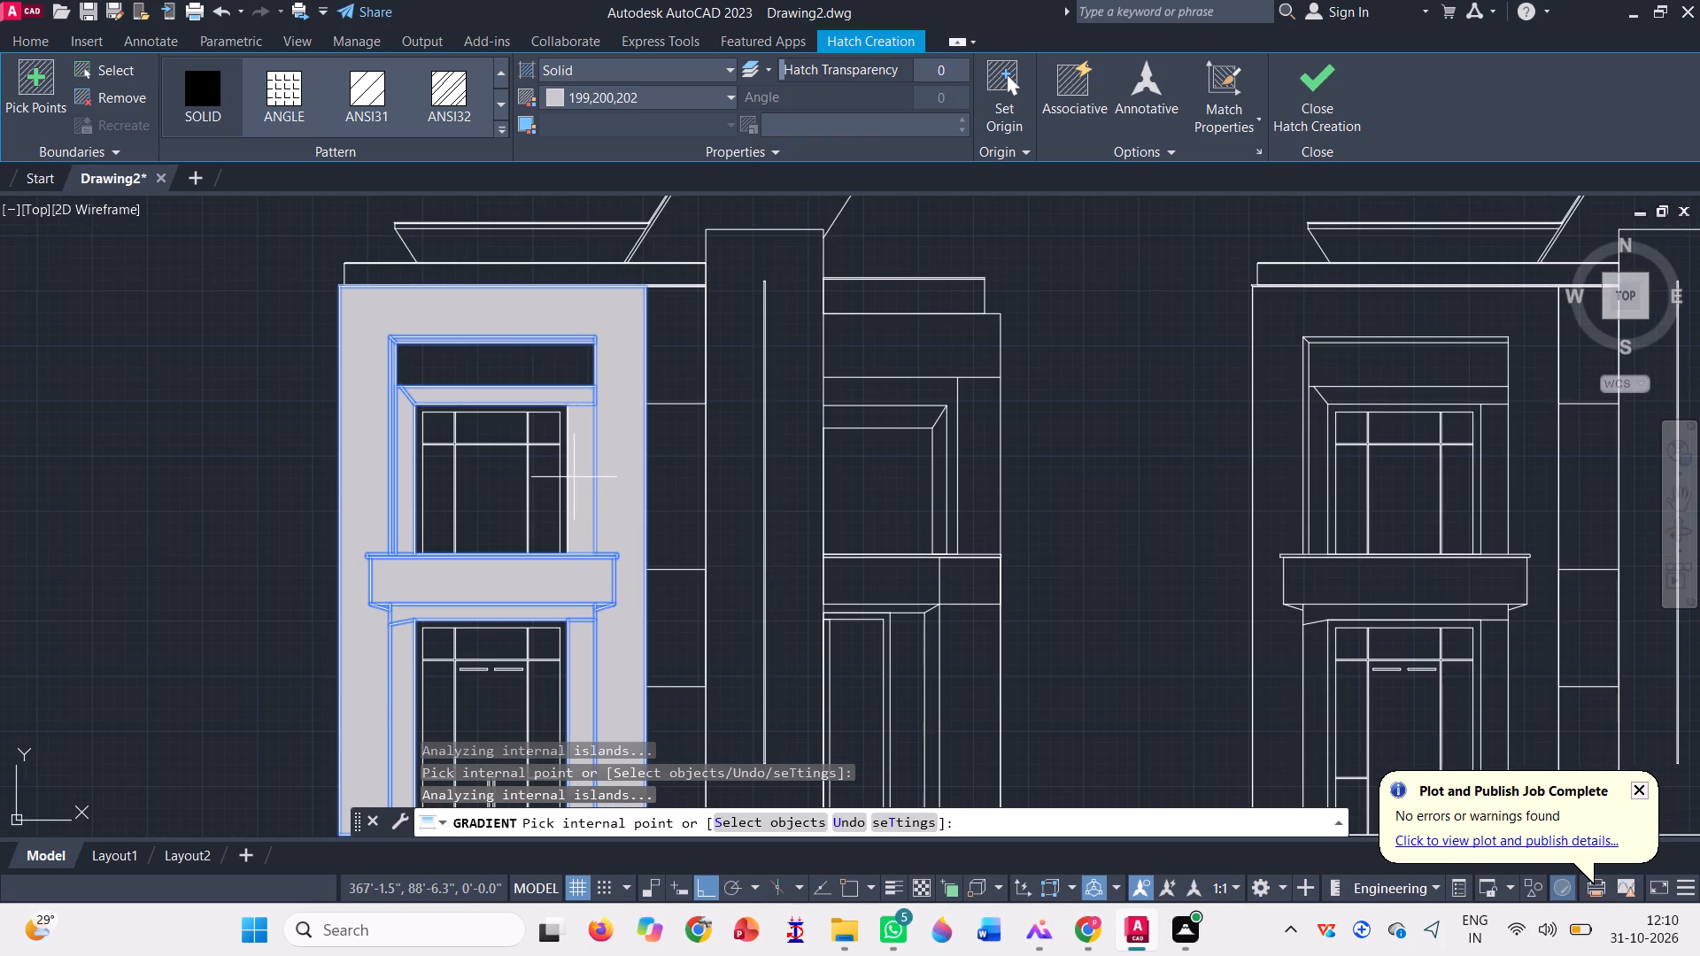
{"action": "left_click", "coordinate": [574, 477]}
Fill the tall tower between the two bays with the same solid gray, leaving its narrow vertical slot unfilled.
{"action": "scroll", "coordinate": [576, 480], "scroll_direction": "down", "scroll_amount": 1}
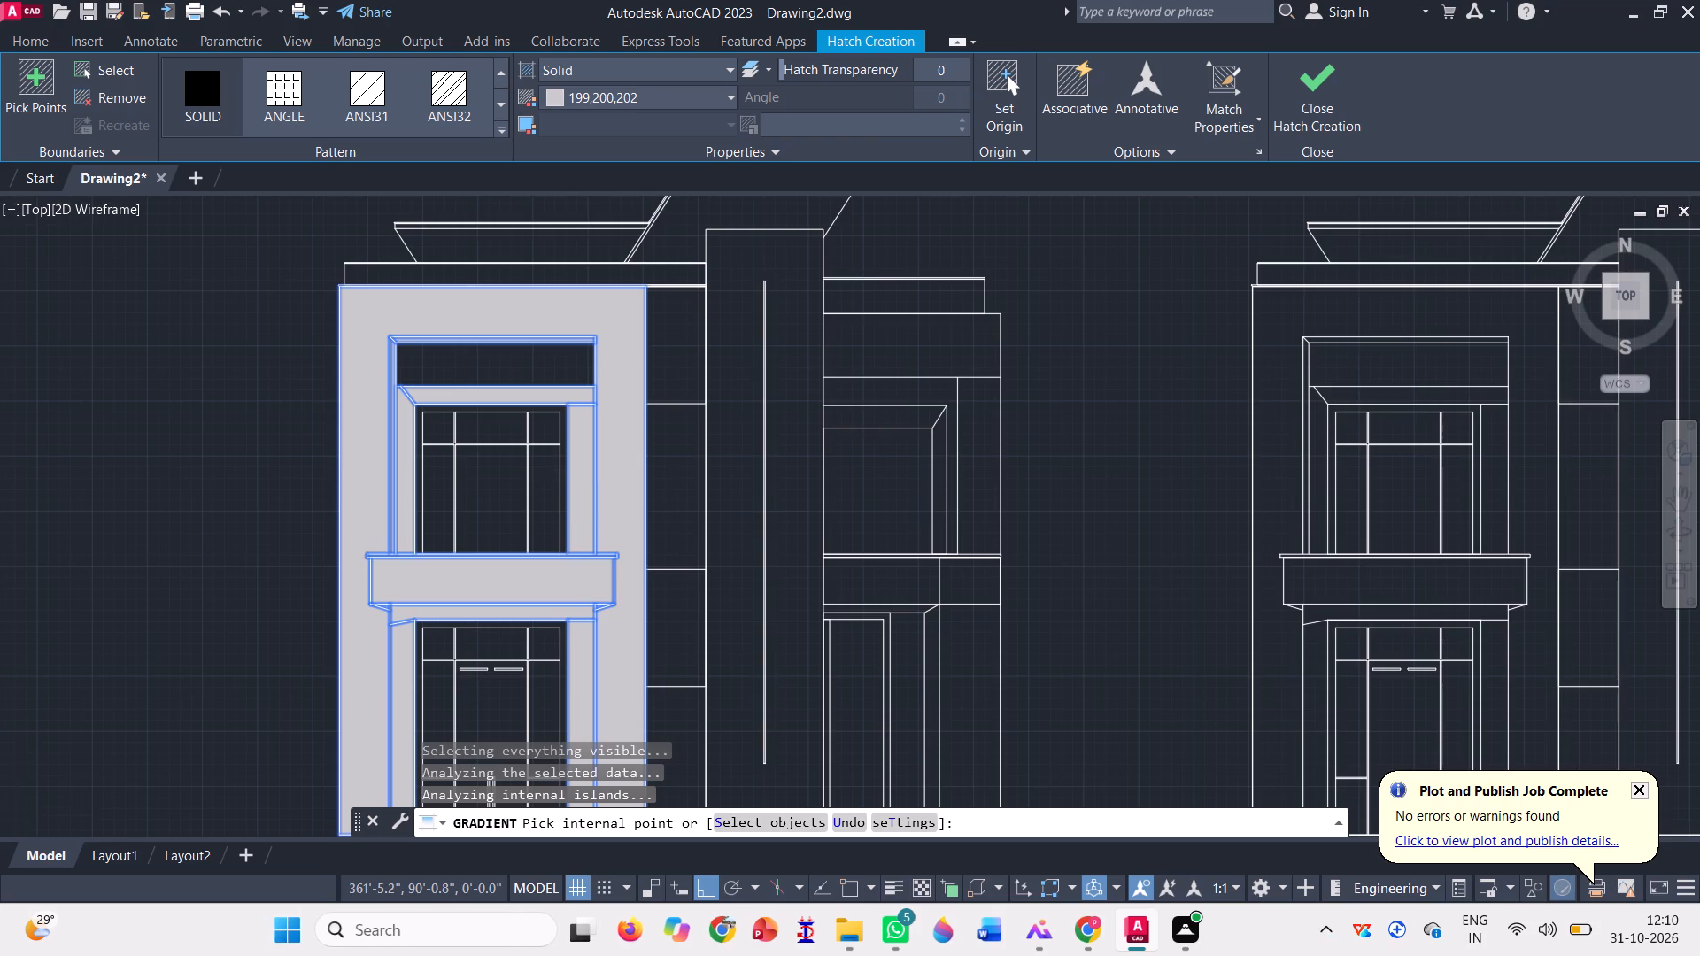
{"action": "left_click", "coordinate": [710, 402]}
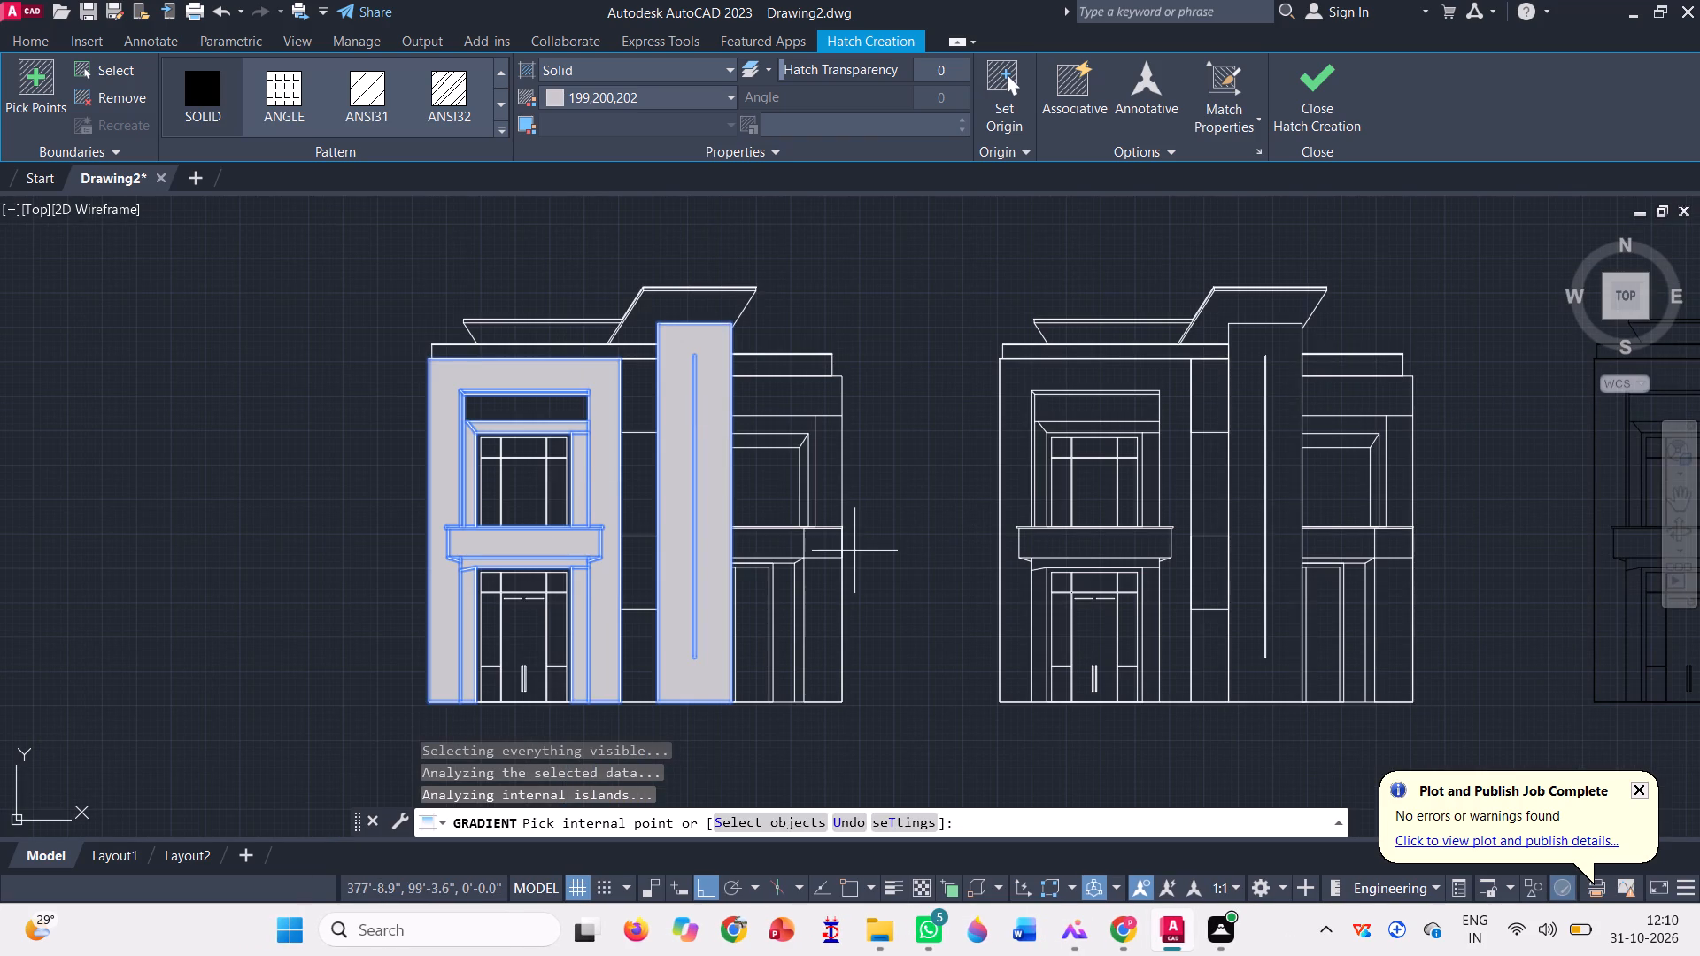
Fill the right bay's balcony band, ground-floor end pier, sloped soffit strip beneath the band, and the reveal beside the pier.
{"action": "scroll", "coordinate": [844, 547], "scroll_direction": "up", "scroll_amount": 2}
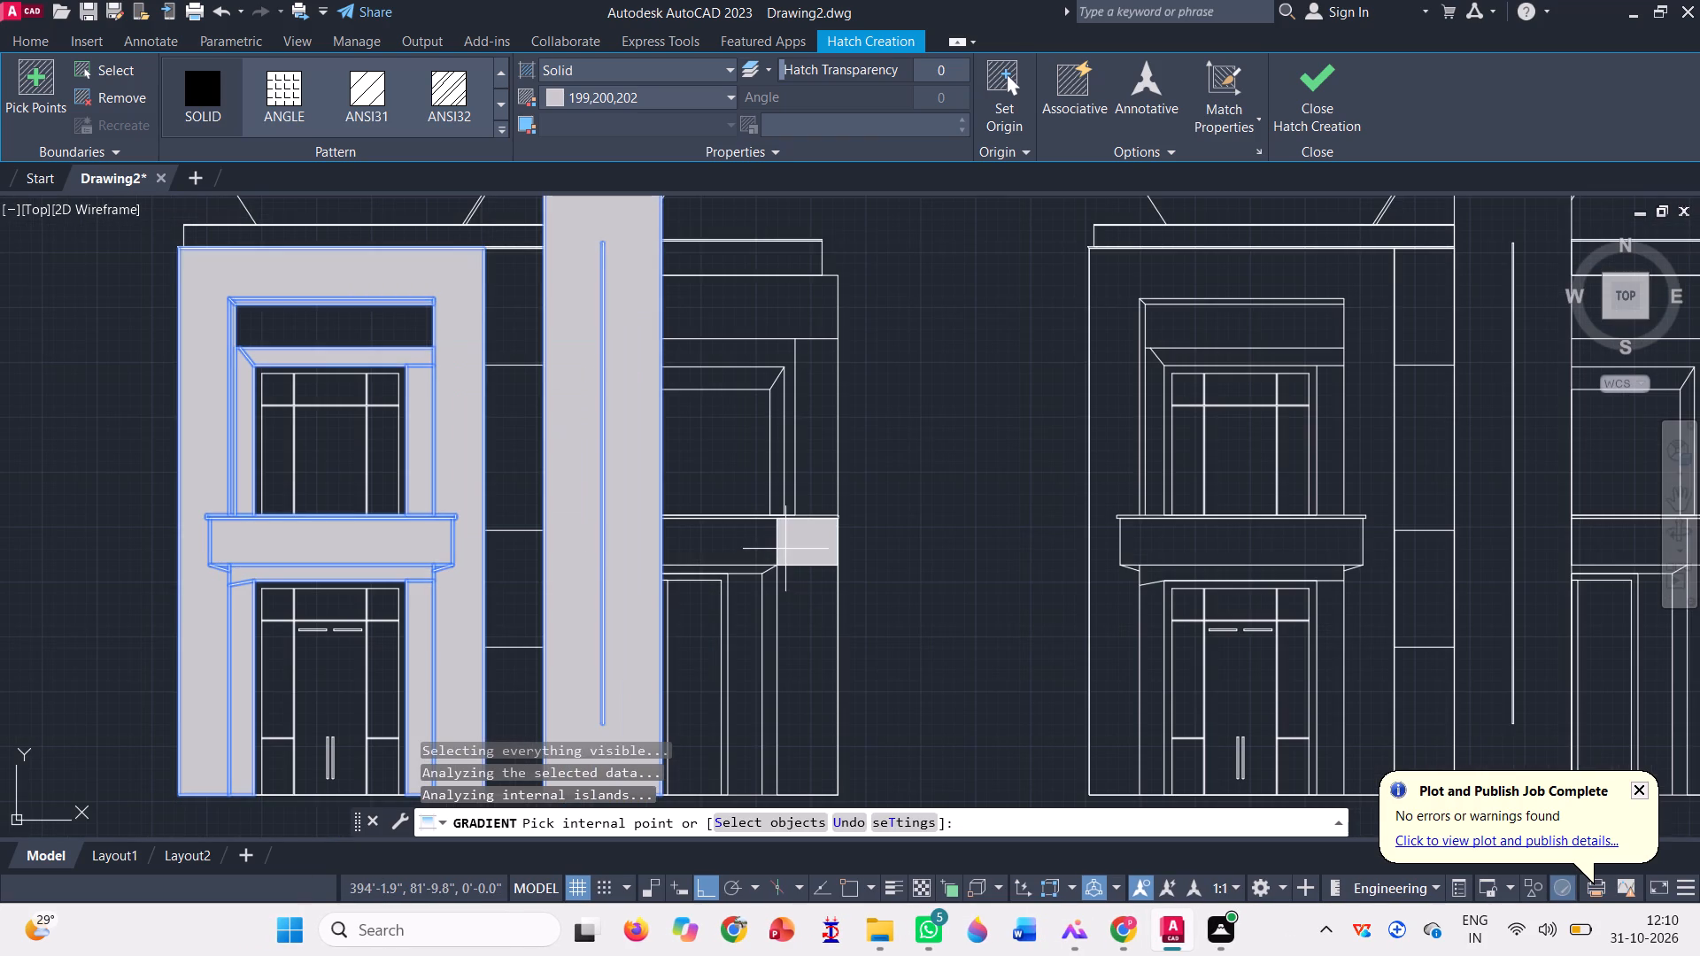
{"action": "left_click", "coordinate": [785, 549]}
{"action": "left_click", "coordinate": [823, 623]}
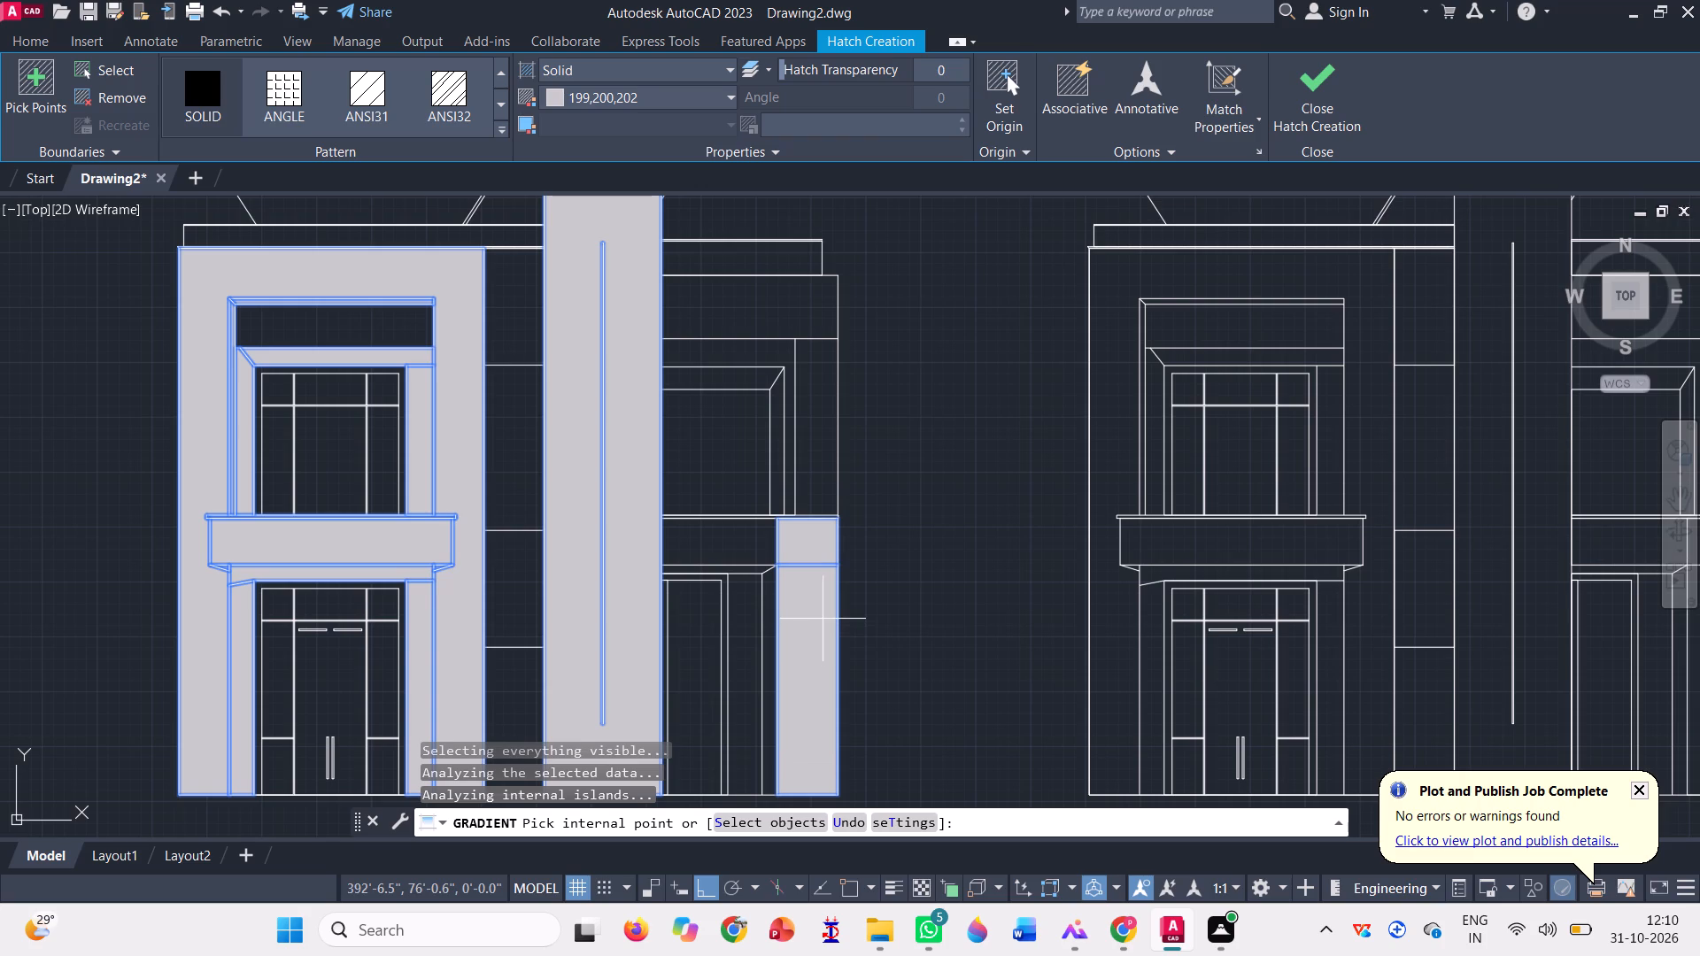
{"action": "left_click", "coordinate": [745, 548]}
{"action": "scroll", "coordinate": [747, 568], "scroll_direction": "up", "scroll_amount": 2}
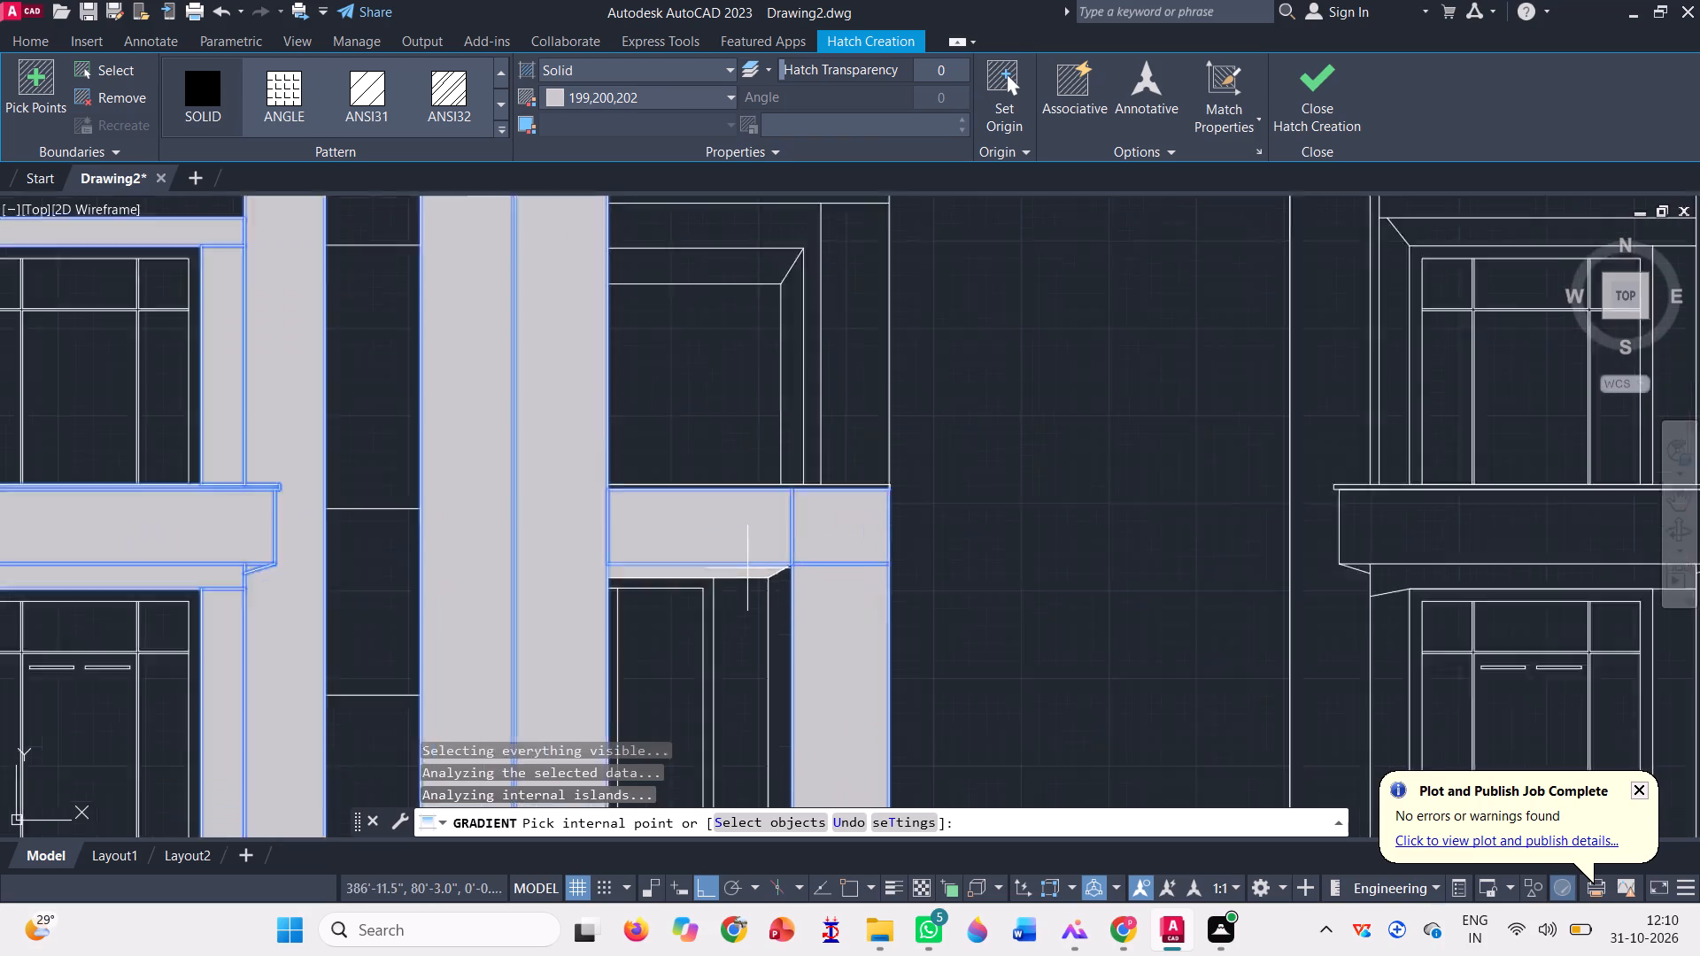
{"action": "scroll", "coordinate": [747, 568], "scroll_direction": "up", "scroll_amount": 2}
{"action": "left_click", "coordinate": [752, 584]}
{"action": "left_click", "coordinate": [876, 643]}
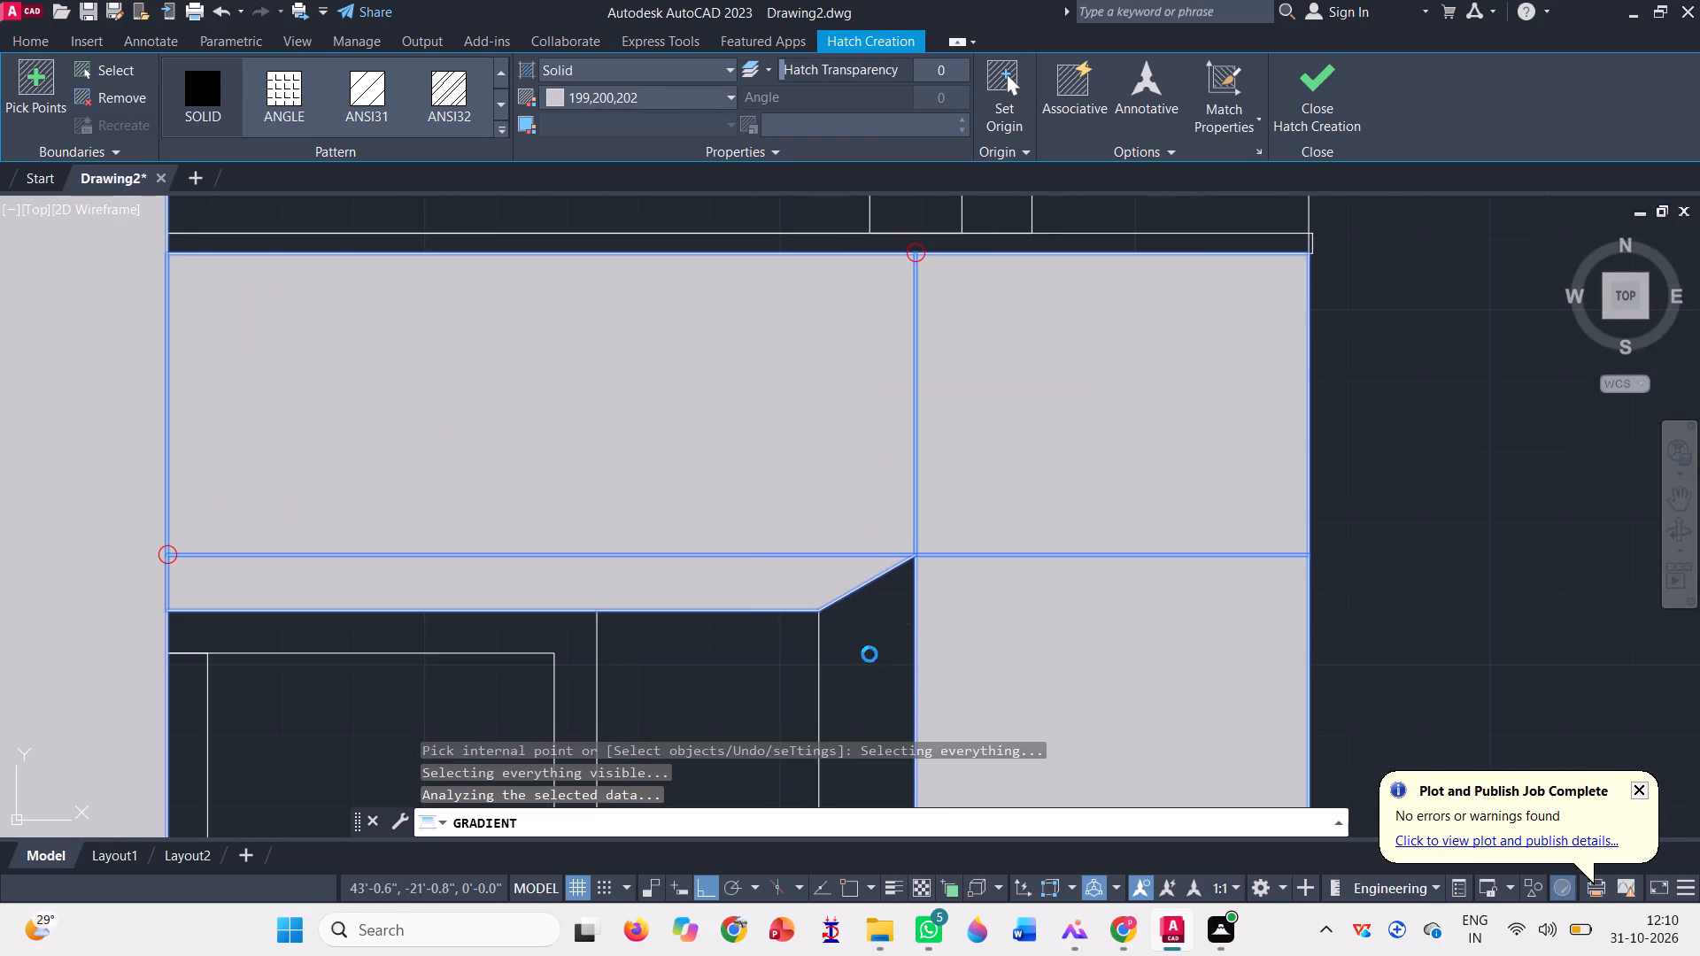
{"action": "scroll", "coordinate": [826, 634], "scroll_direction": "down", "scroll_amount": 2}
{"action": "scroll", "coordinate": [736, 573], "scroll_direction": "down", "scroll_amount": 2}
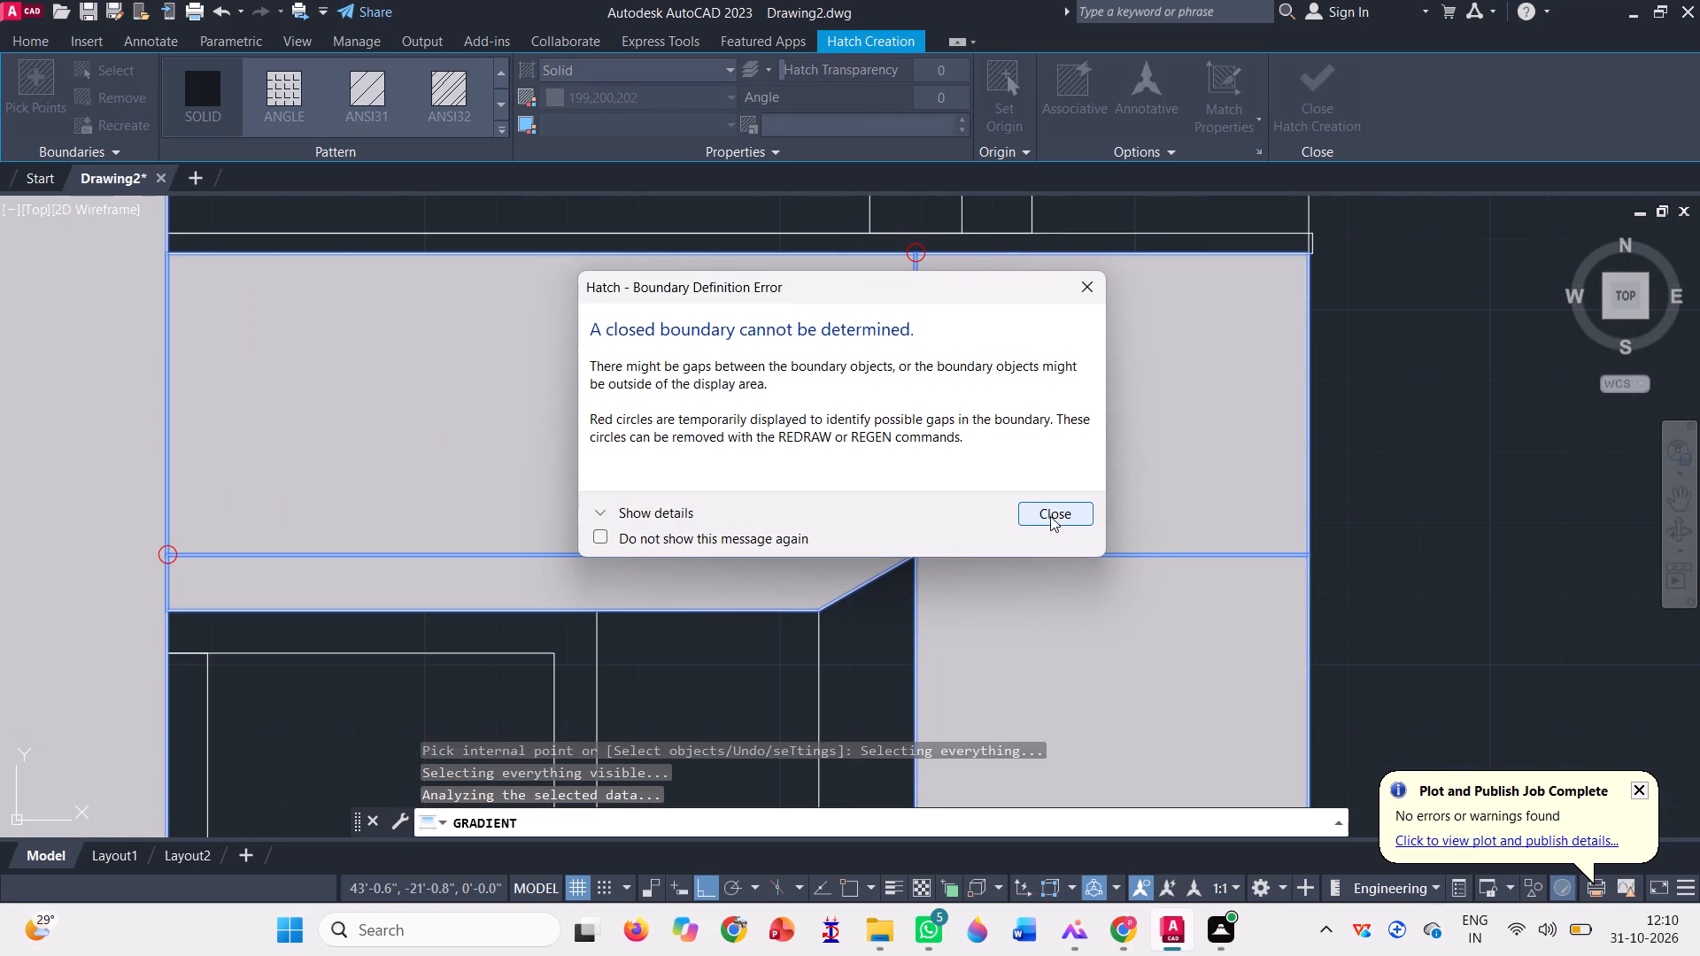
{"action": "left_click", "coordinate": [1050, 516]}
{"action": "scroll", "coordinate": [592, 528], "scroll_direction": "down", "scroll_amount": 9}
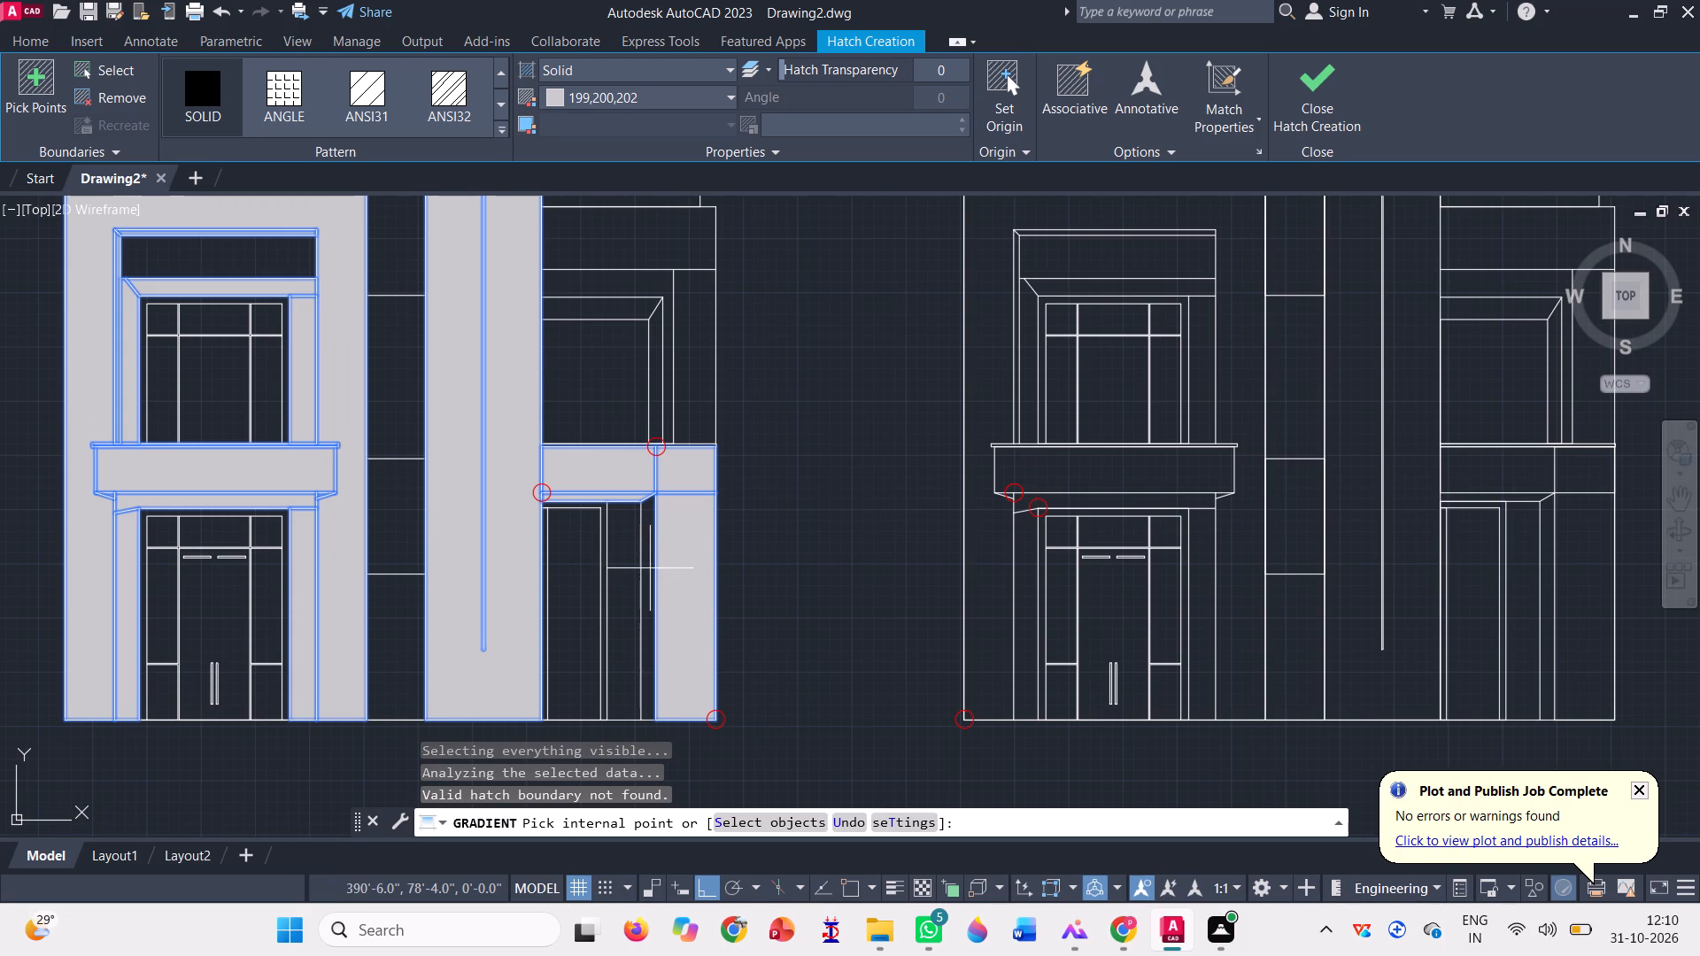
{"action": "left_click", "coordinate": [647, 567]}
Fill the right bay's upper wall band, upper-floor end pier and the surround above its window with the same solid gray.
{"action": "scroll", "coordinate": [657, 613], "scroll_direction": "down", "scroll_amount": 1}
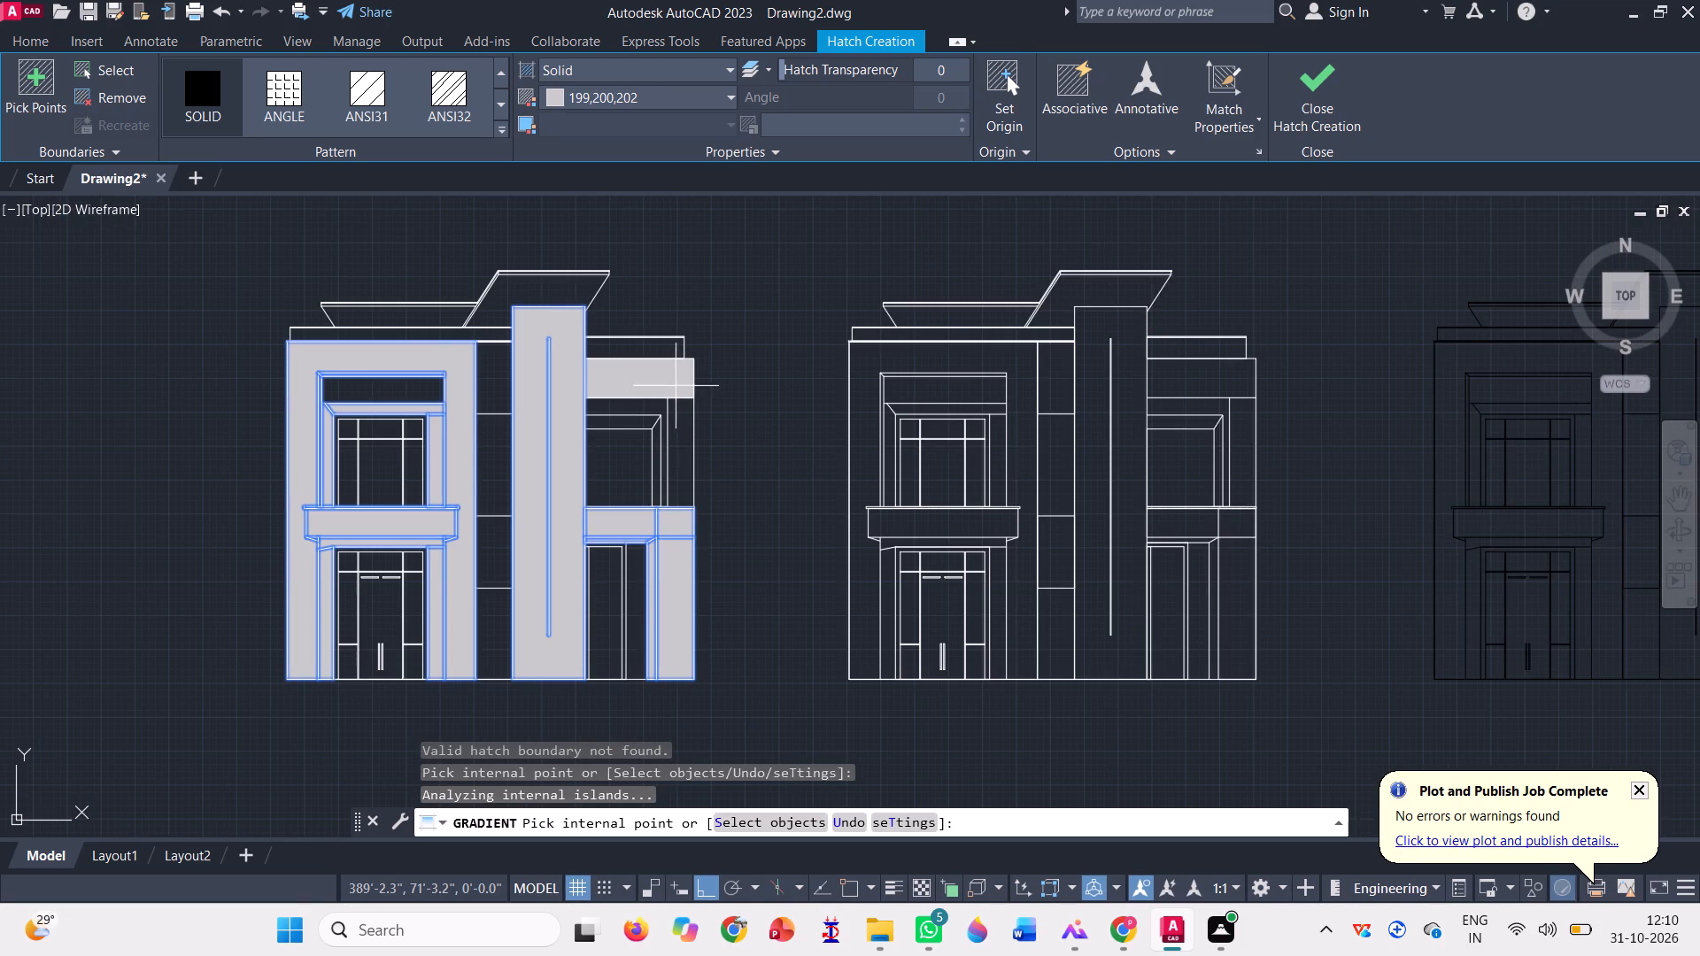
{"action": "left_click", "coordinate": [676, 386]}
{"action": "left_click", "coordinate": [684, 447]}
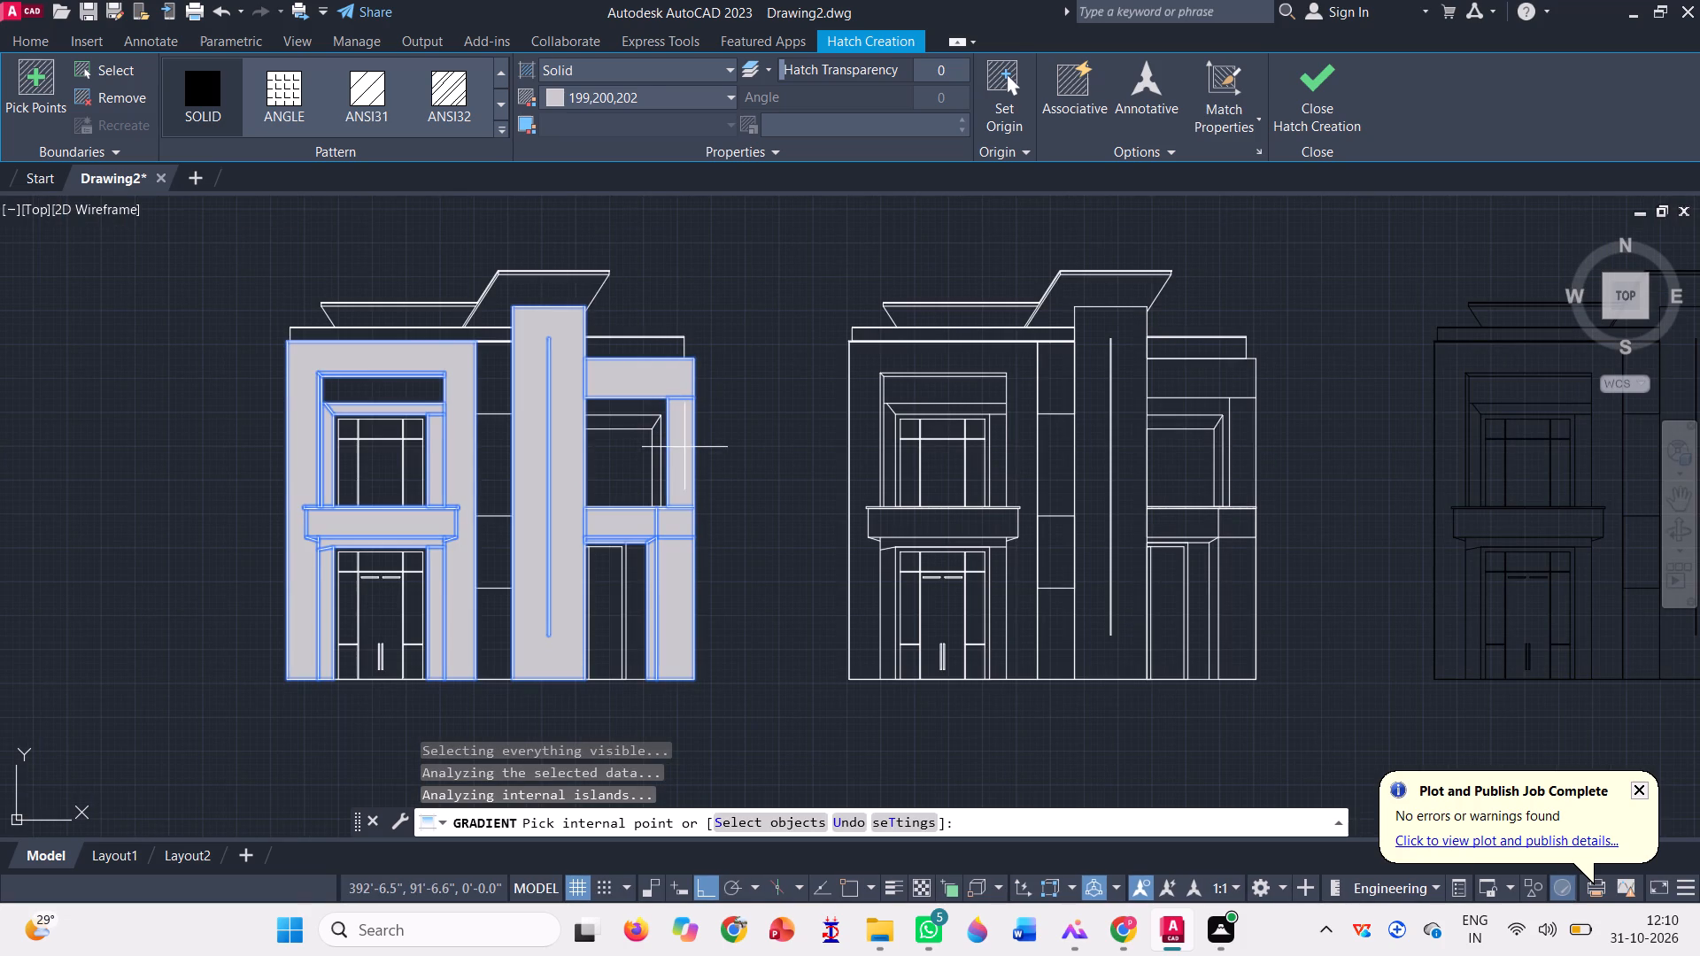
{"action": "left_click", "coordinate": [635, 403]}
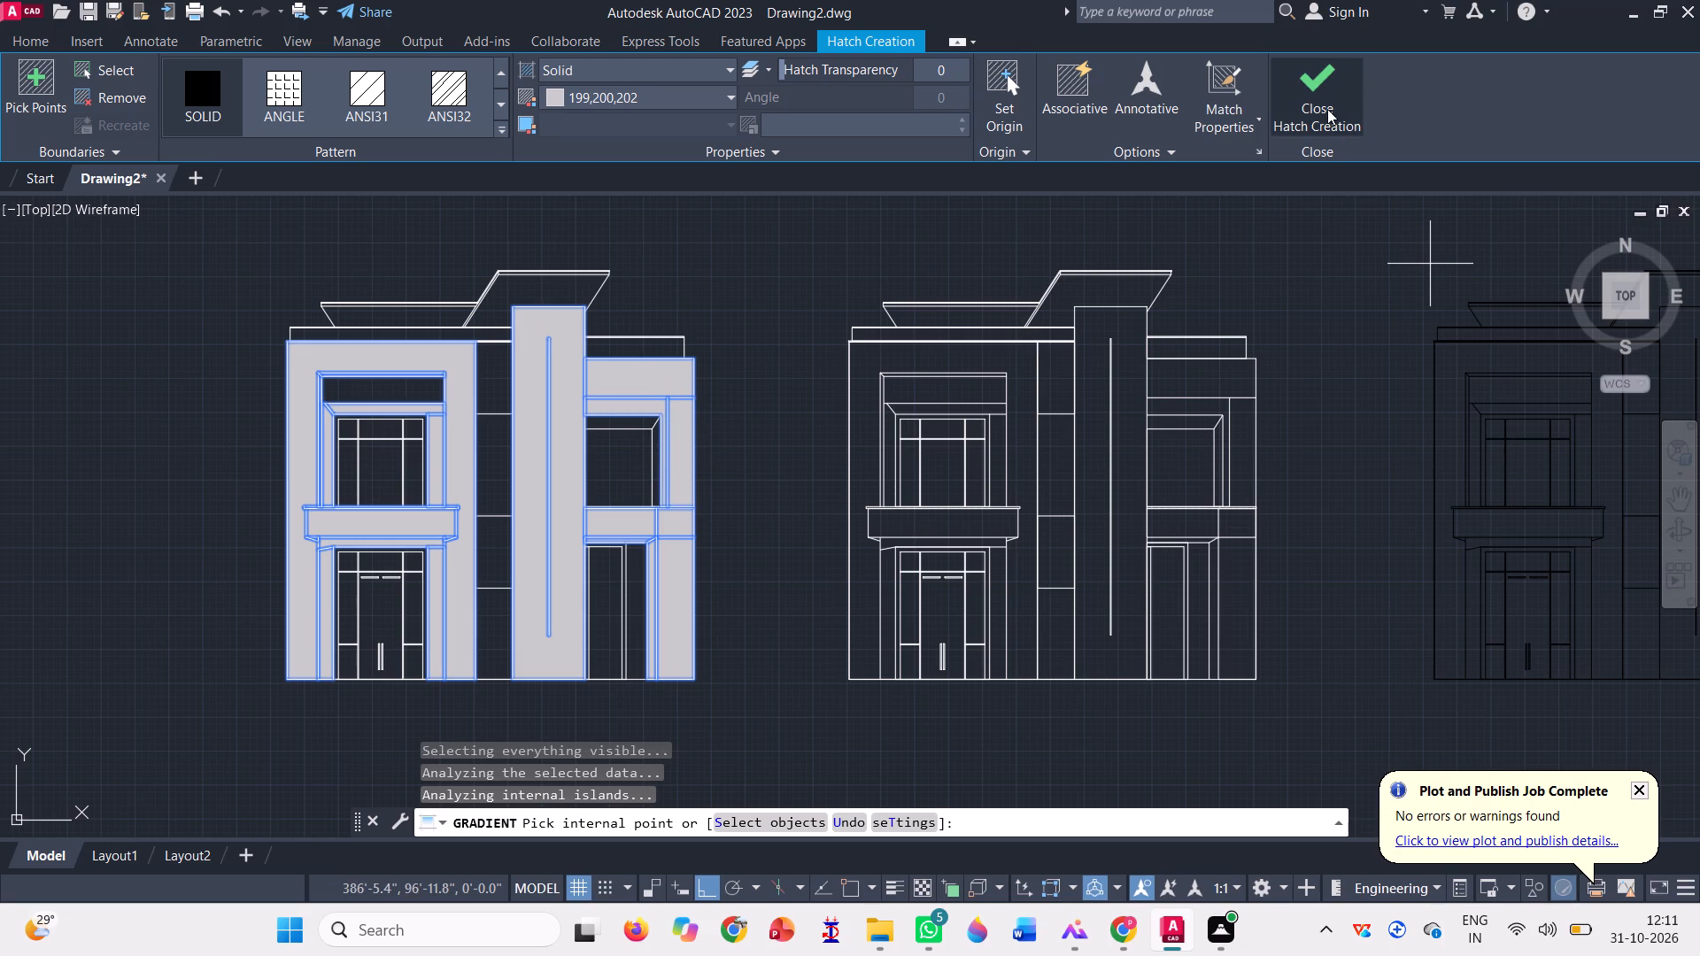
Fill the roof's fascia strips with the same gray: the upper horizontal band, the sloping band and the lower left band.
{"action": "scroll", "coordinate": [537, 266], "scroll_direction": "up", "scroll_amount": 3}
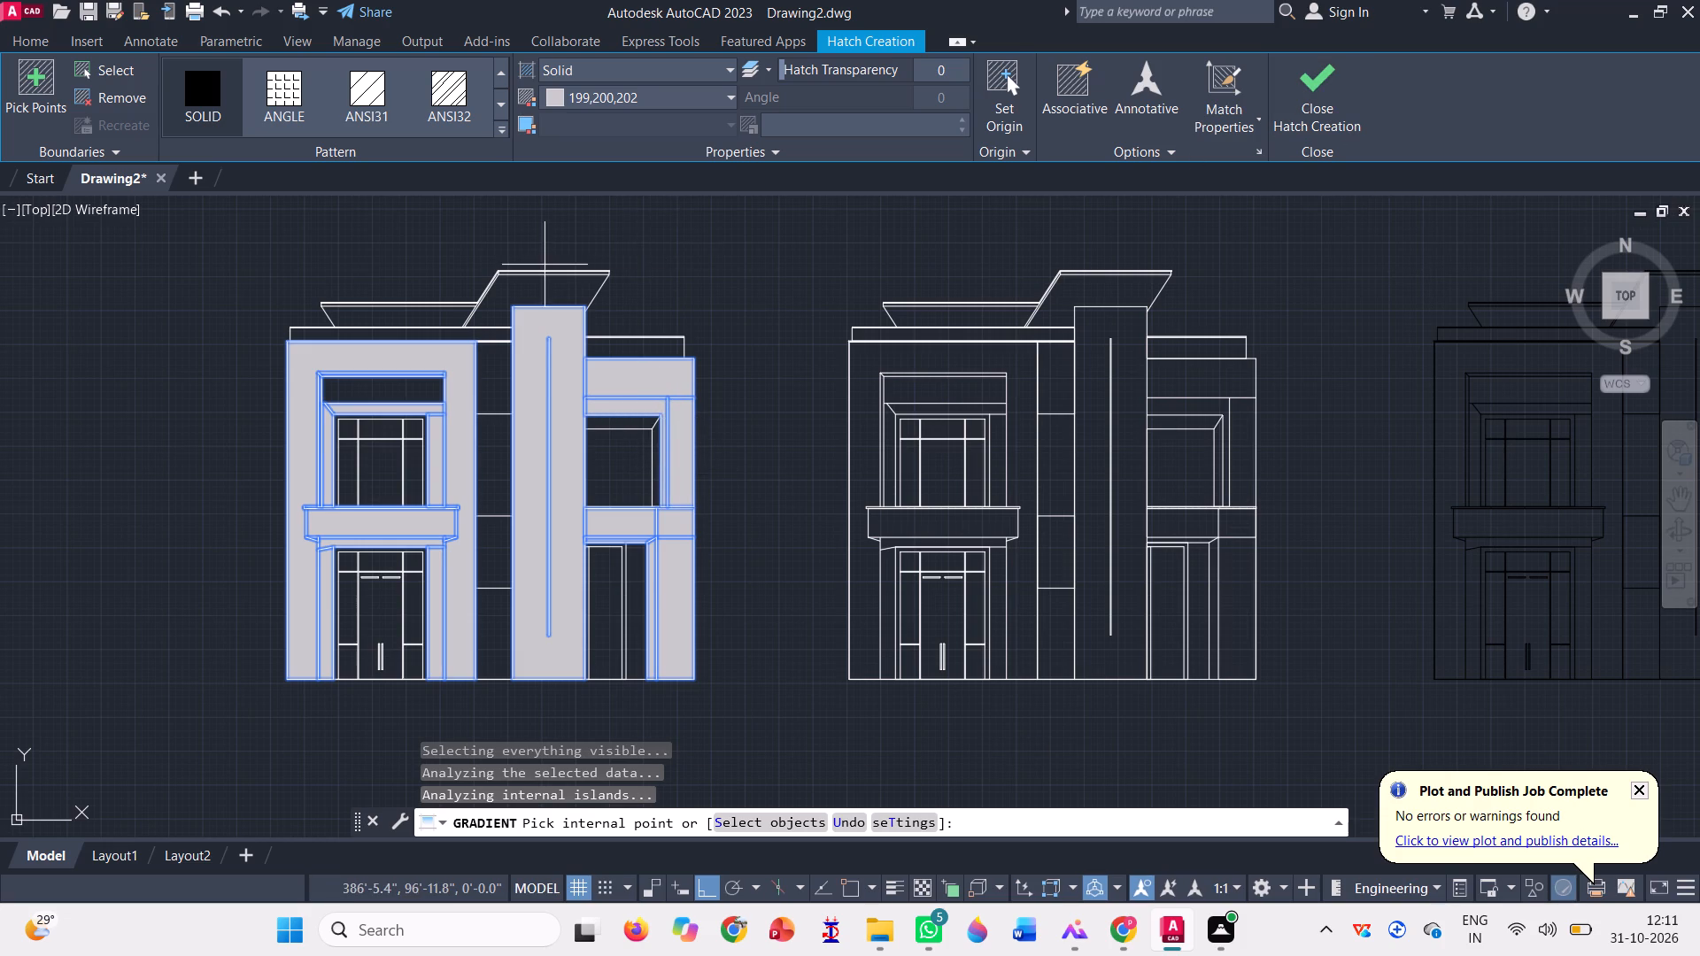
{"action": "scroll", "coordinate": [536, 266], "scroll_direction": "up", "scroll_amount": 3}
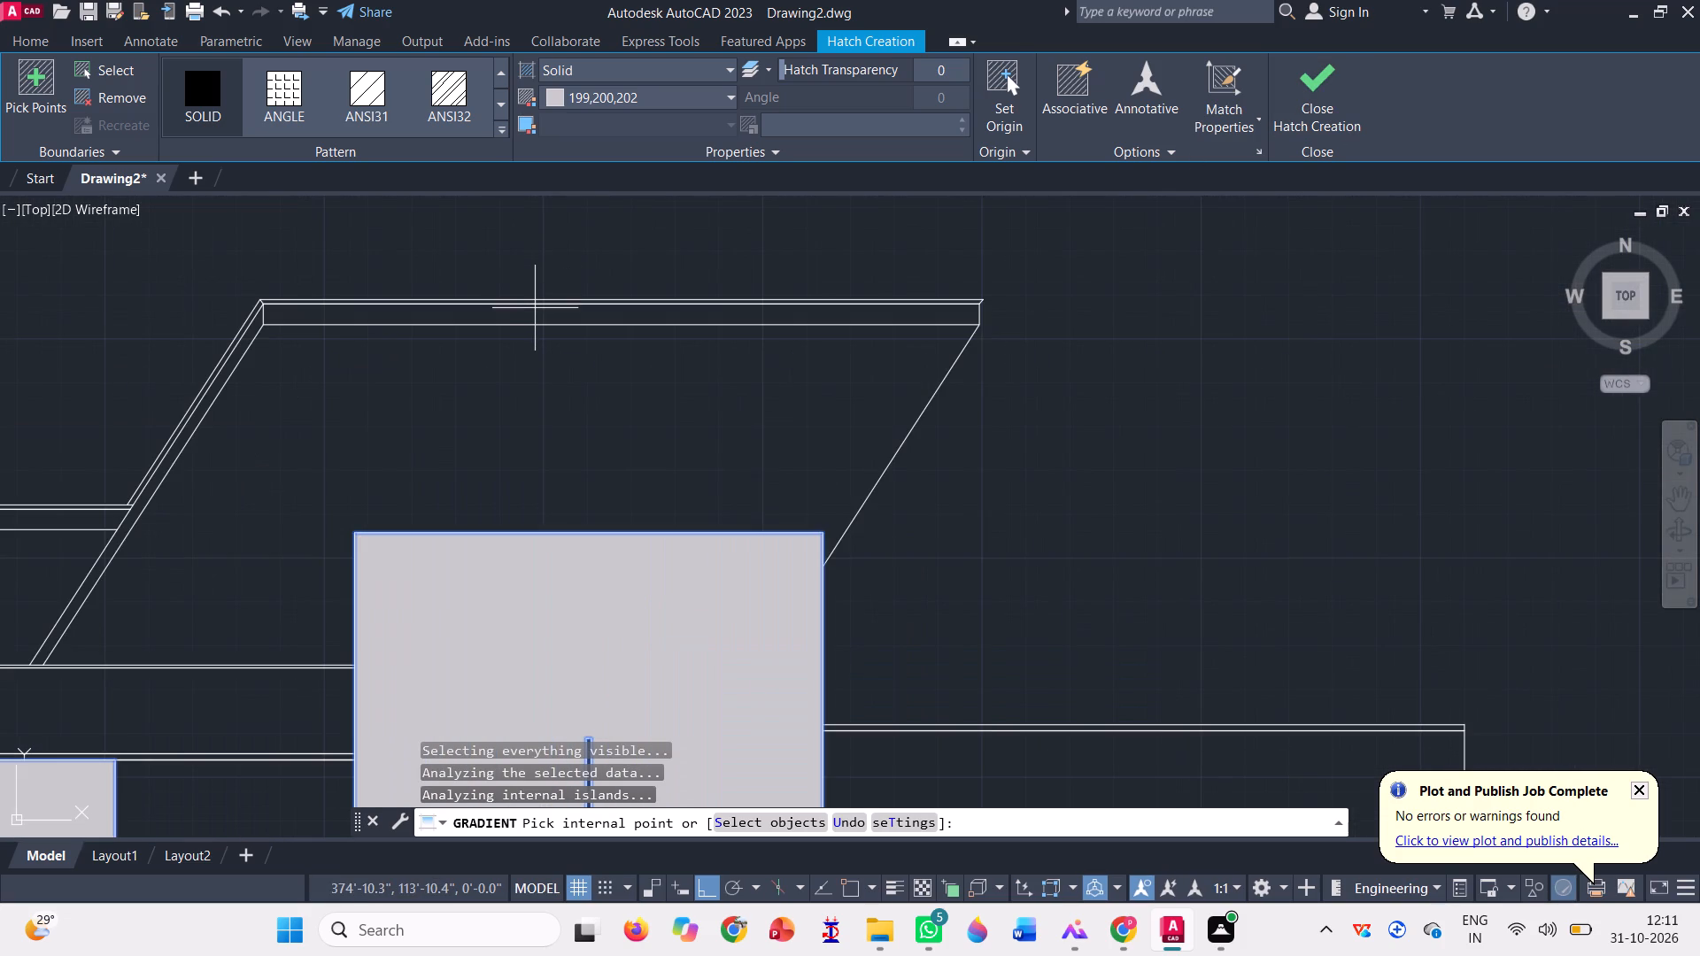
{"action": "left_click", "coordinate": [529, 315]}
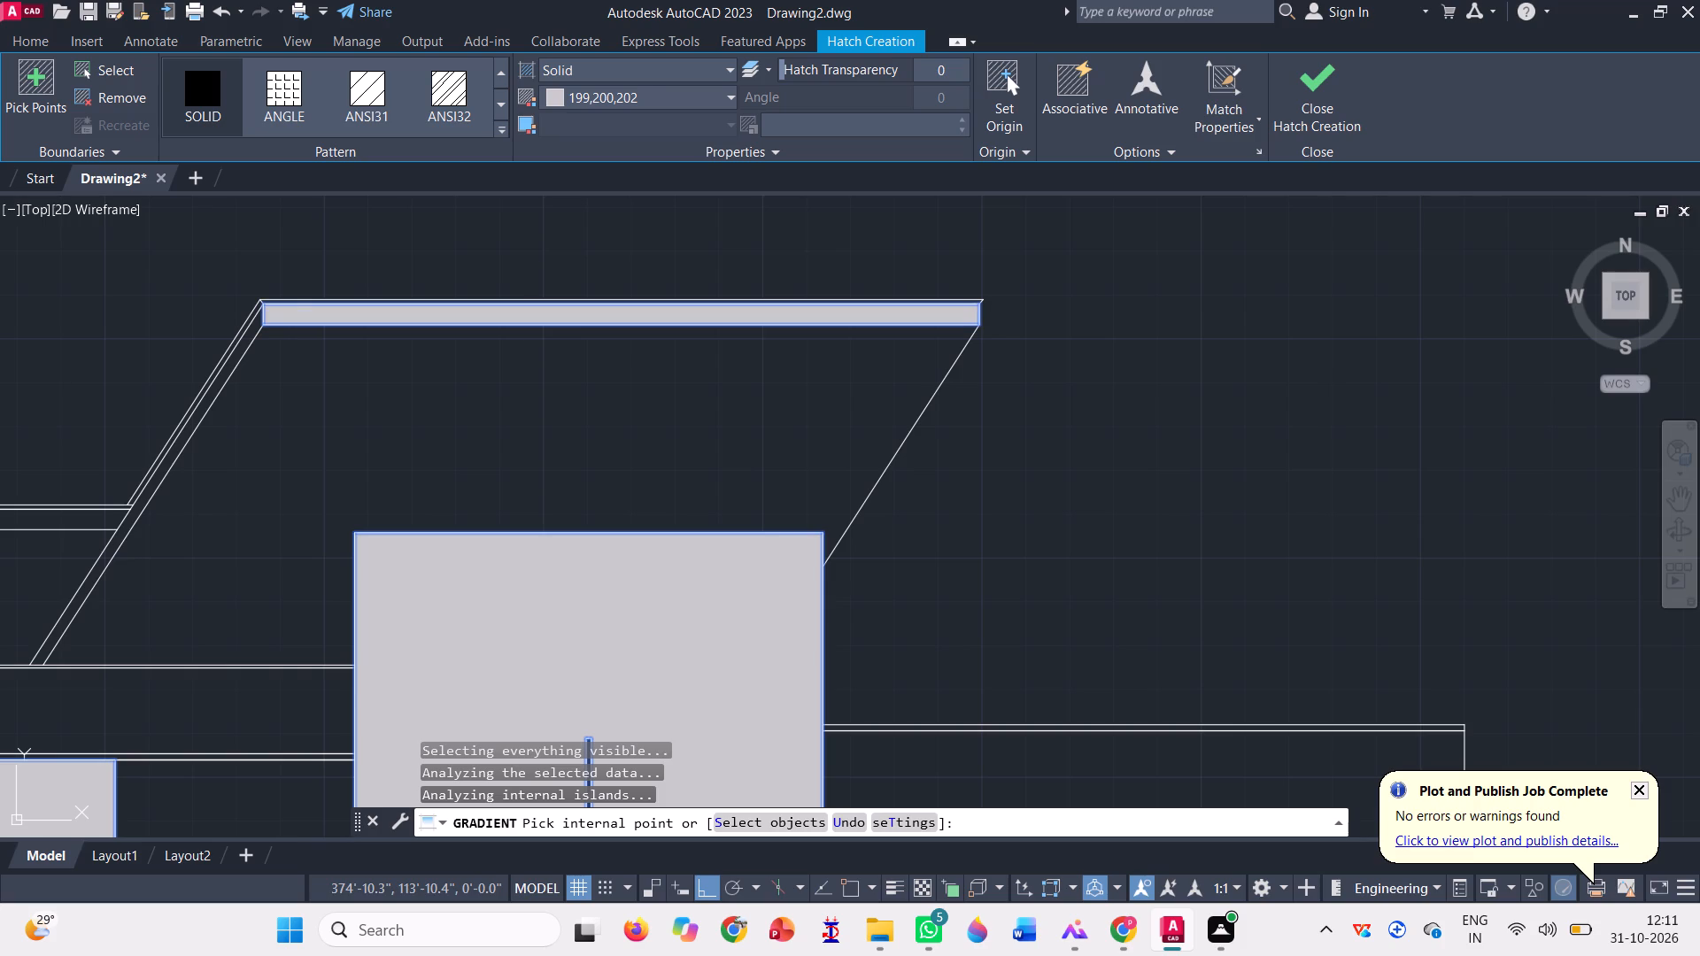
{"action": "scroll", "coordinate": [784, 307], "scroll_direction": "down", "scroll_amount": 1}
{"action": "scroll", "coordinate": [423, 395], "scroll_direction": "up", "scroll_amount": 2}
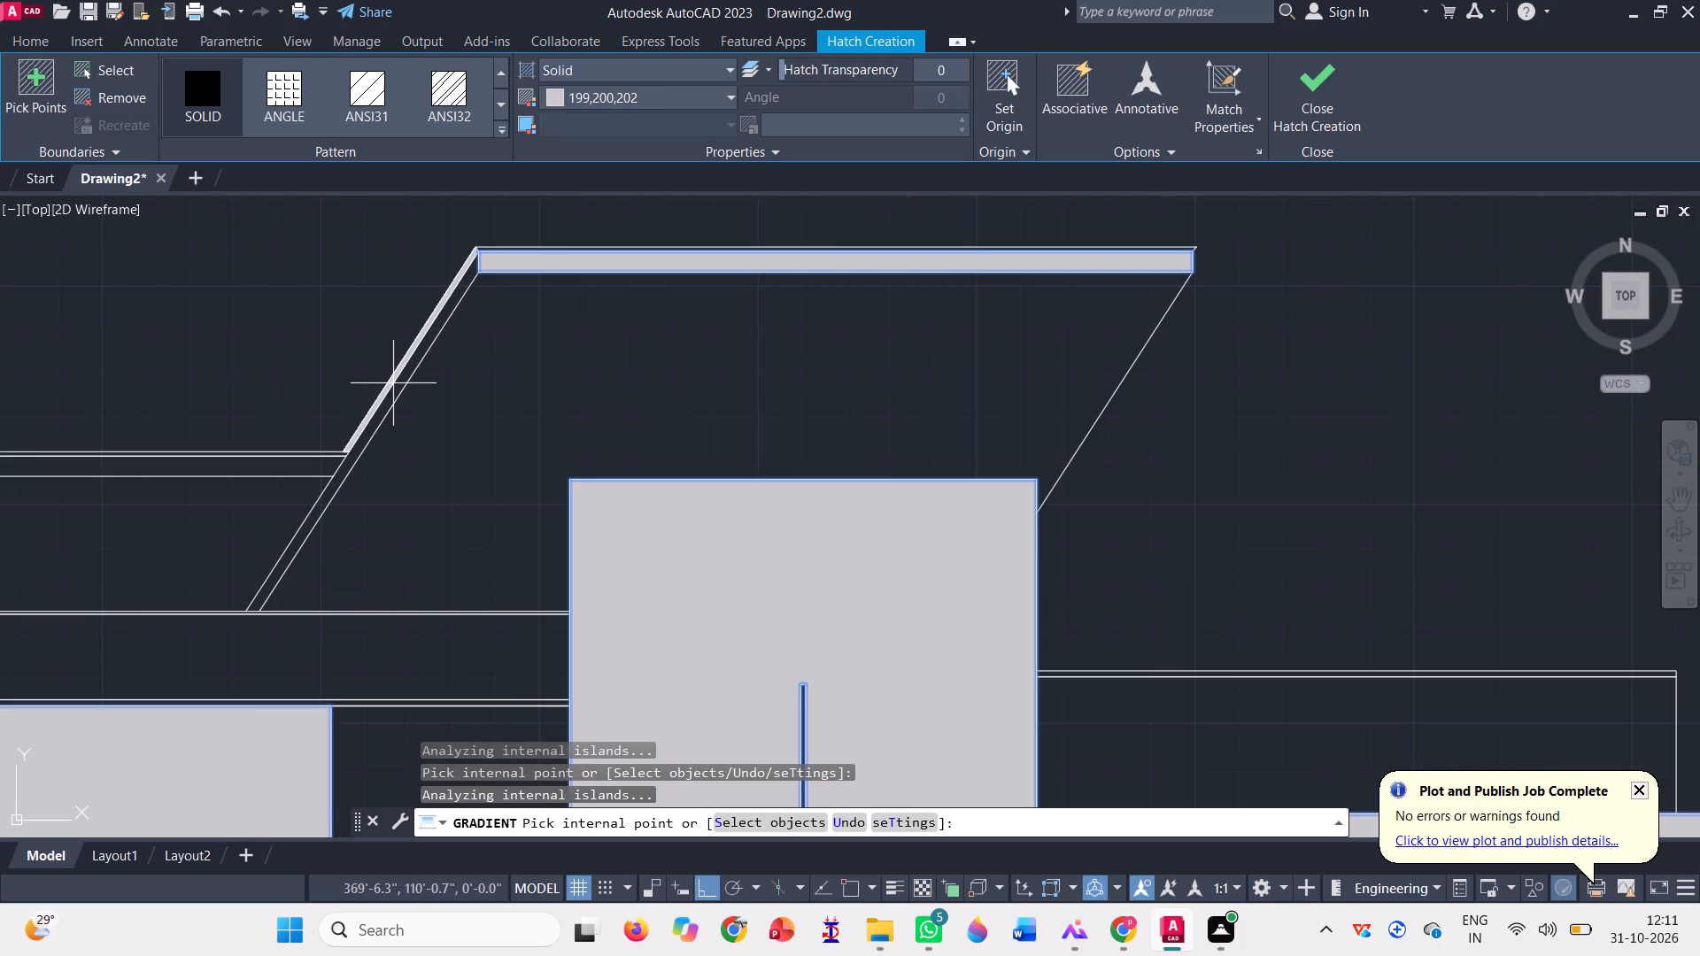
{"action": "left_click", "coordinate": [399, 391]}
{"action": "scroll", "coordinate": [514, 420], "scroll_direction": "down", "scroll_amount": 1}
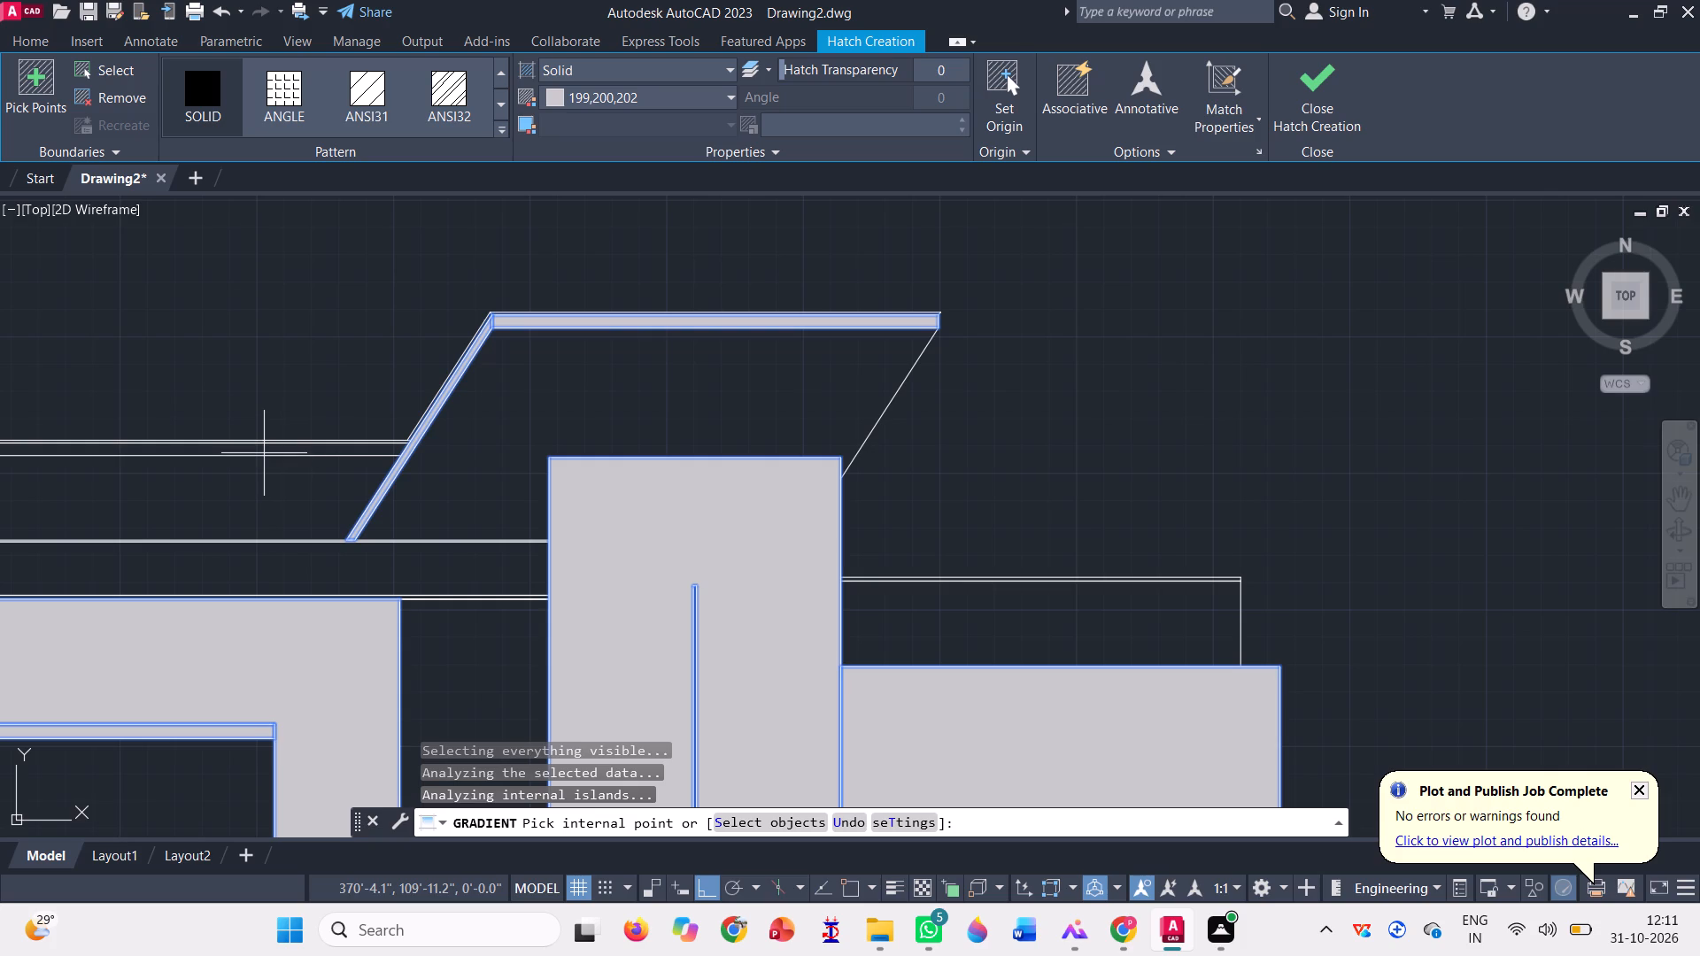
{"action": "left_click", "coordinate": [264, 451]}
{"action": "scroll", "coordinate": [658, 467], "scroll_direction": "down", "scroll_amount": 2}
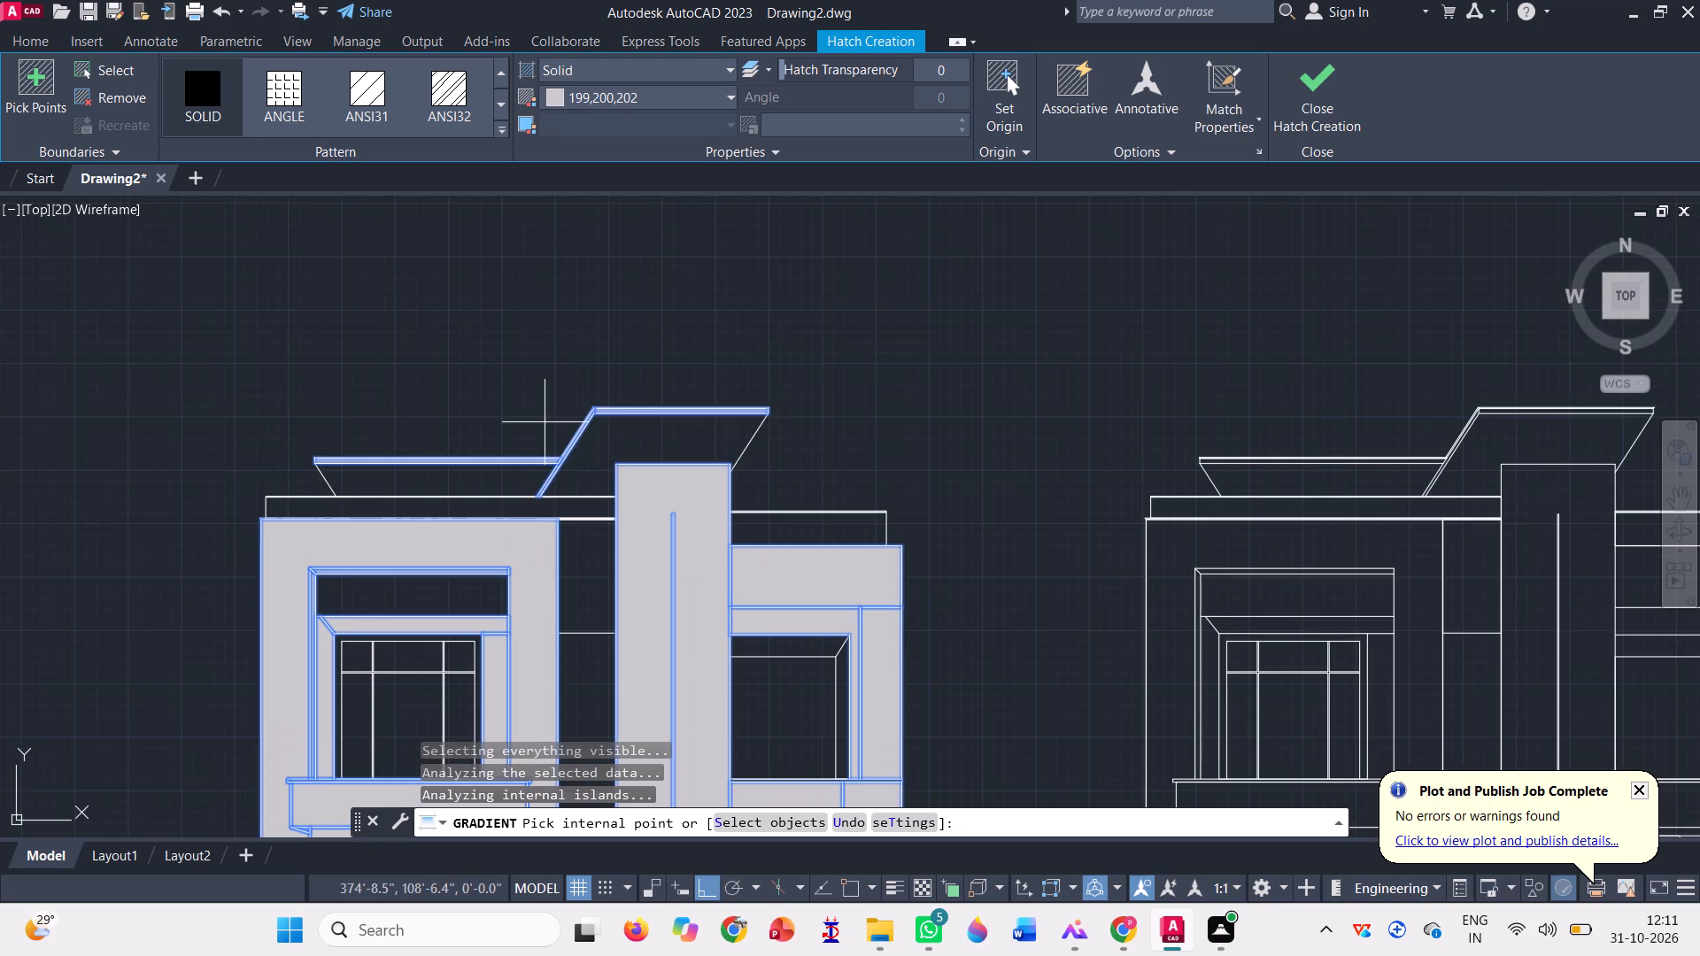
{"action": "scroll", "coordinate": [326, 369], "scroll_direction": "down", "scroll_amount": 1}
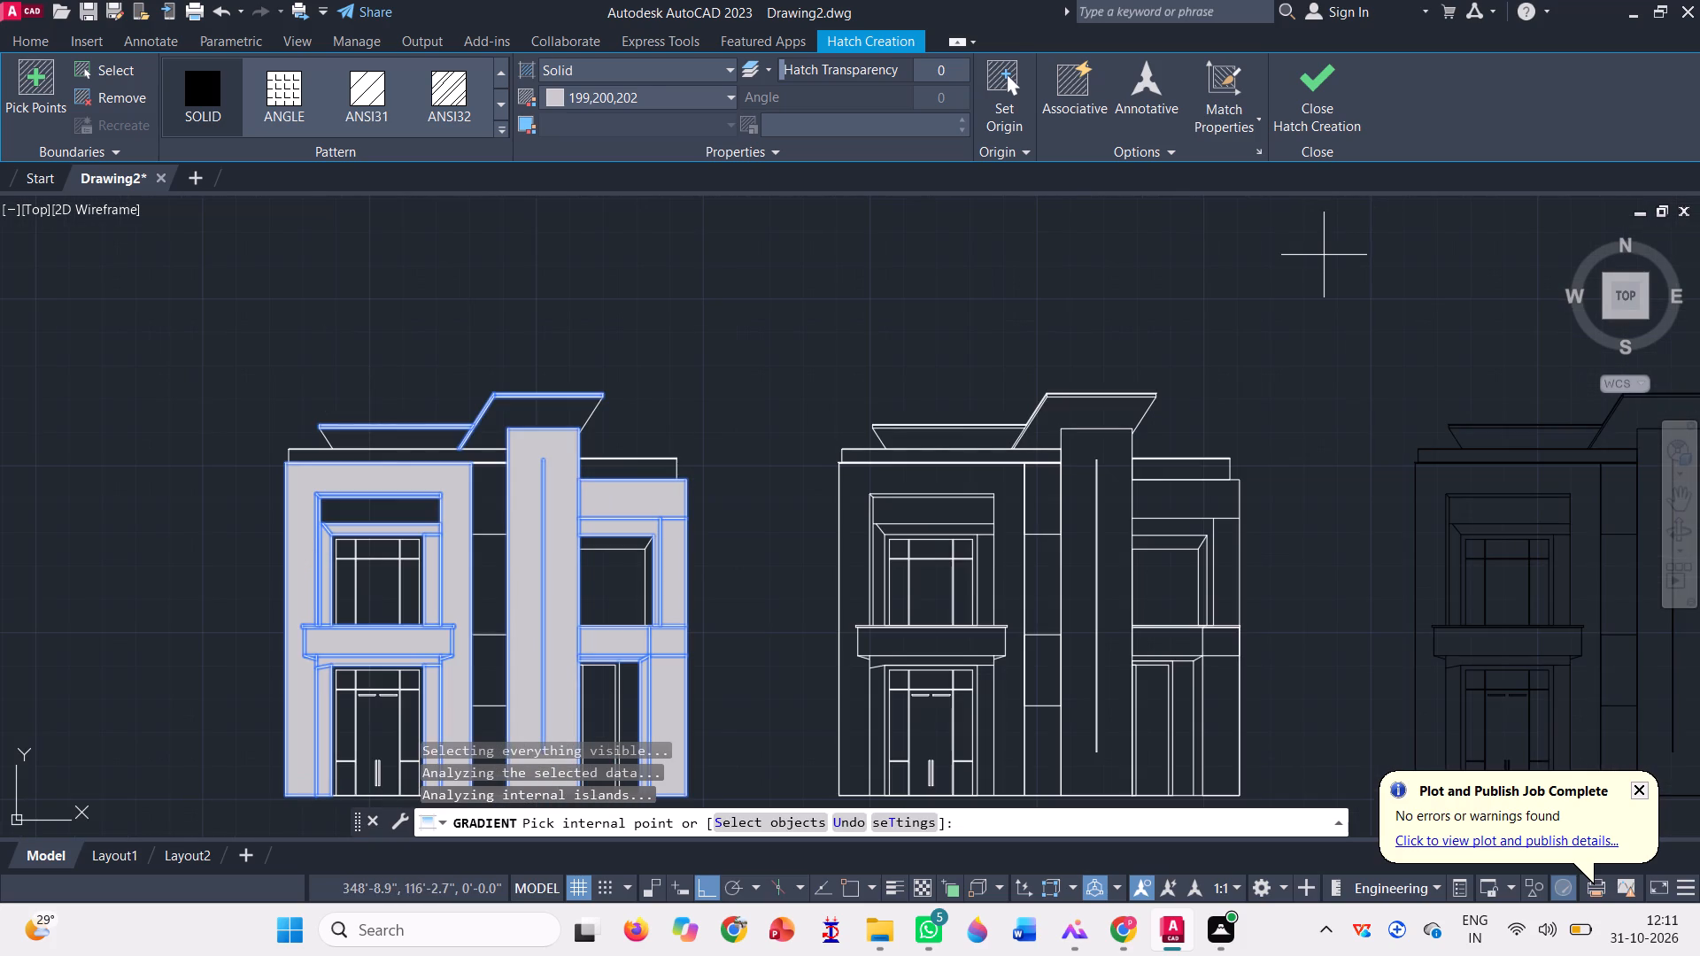
{"action": "left_click", "coordinate": [1294, 96]}
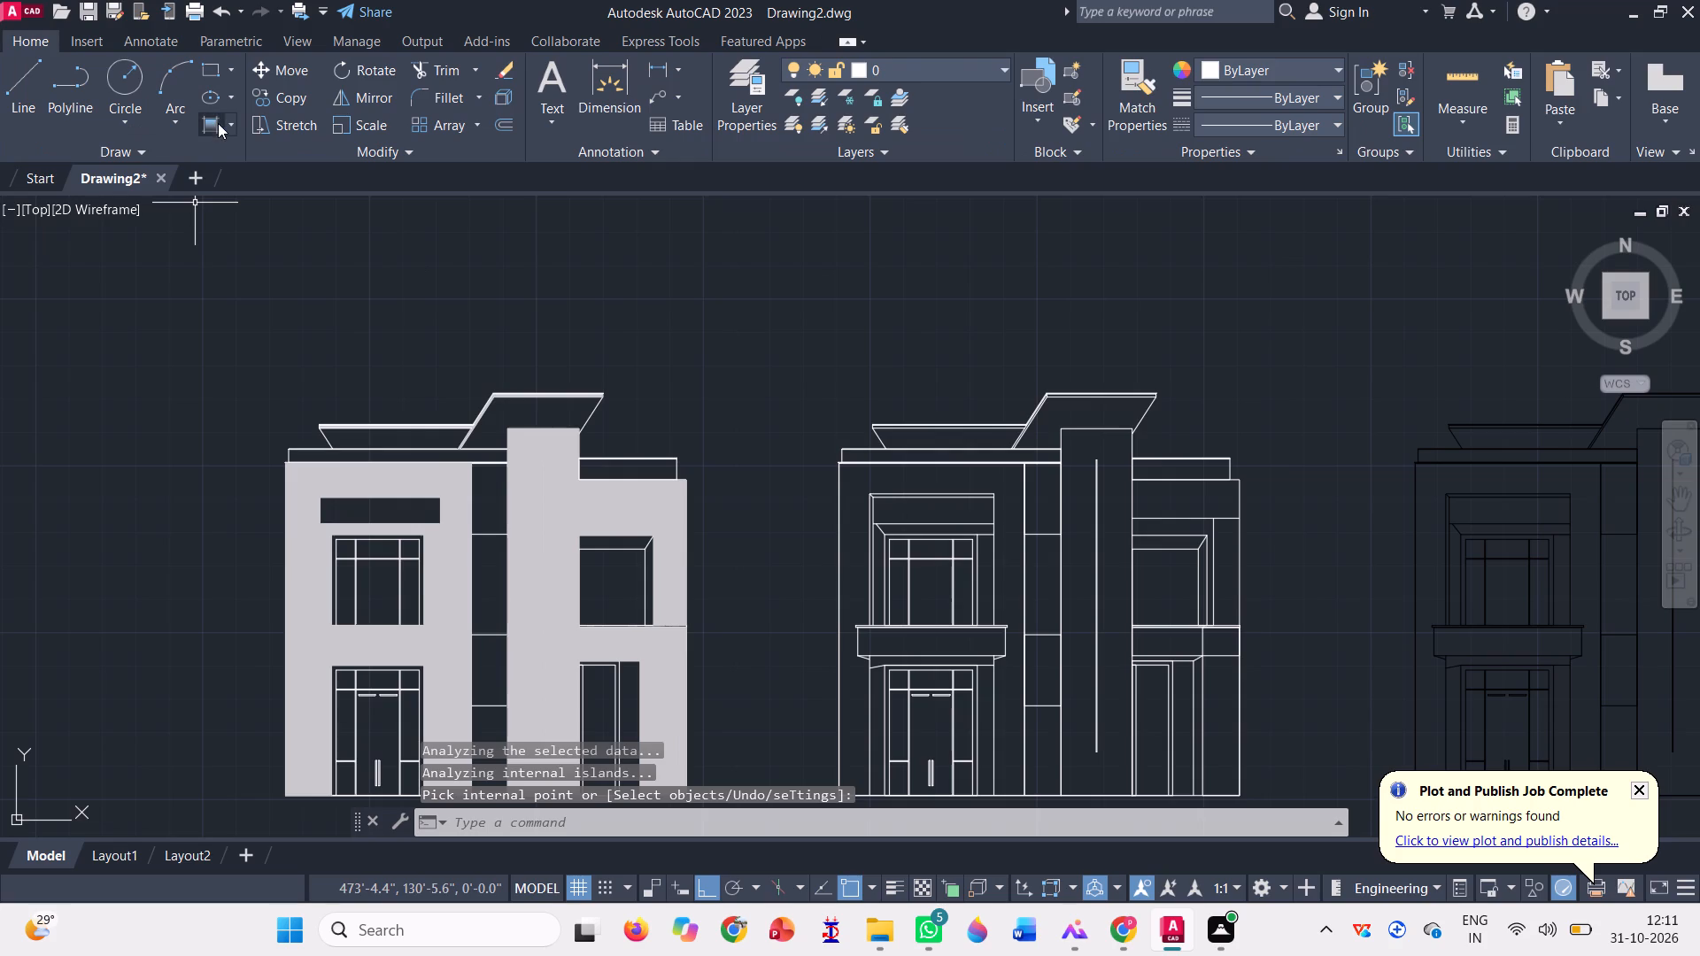
Fill the roof panel behind the tower and the lower left roof panel with a solid hatch in brown 107,86,46.
{"action": "left_click", "coordinate": [218, 122]}
{"action": "scroll", "coordinate": [423, 103], "scroll_direction": "up", "scroll_amount": 2}
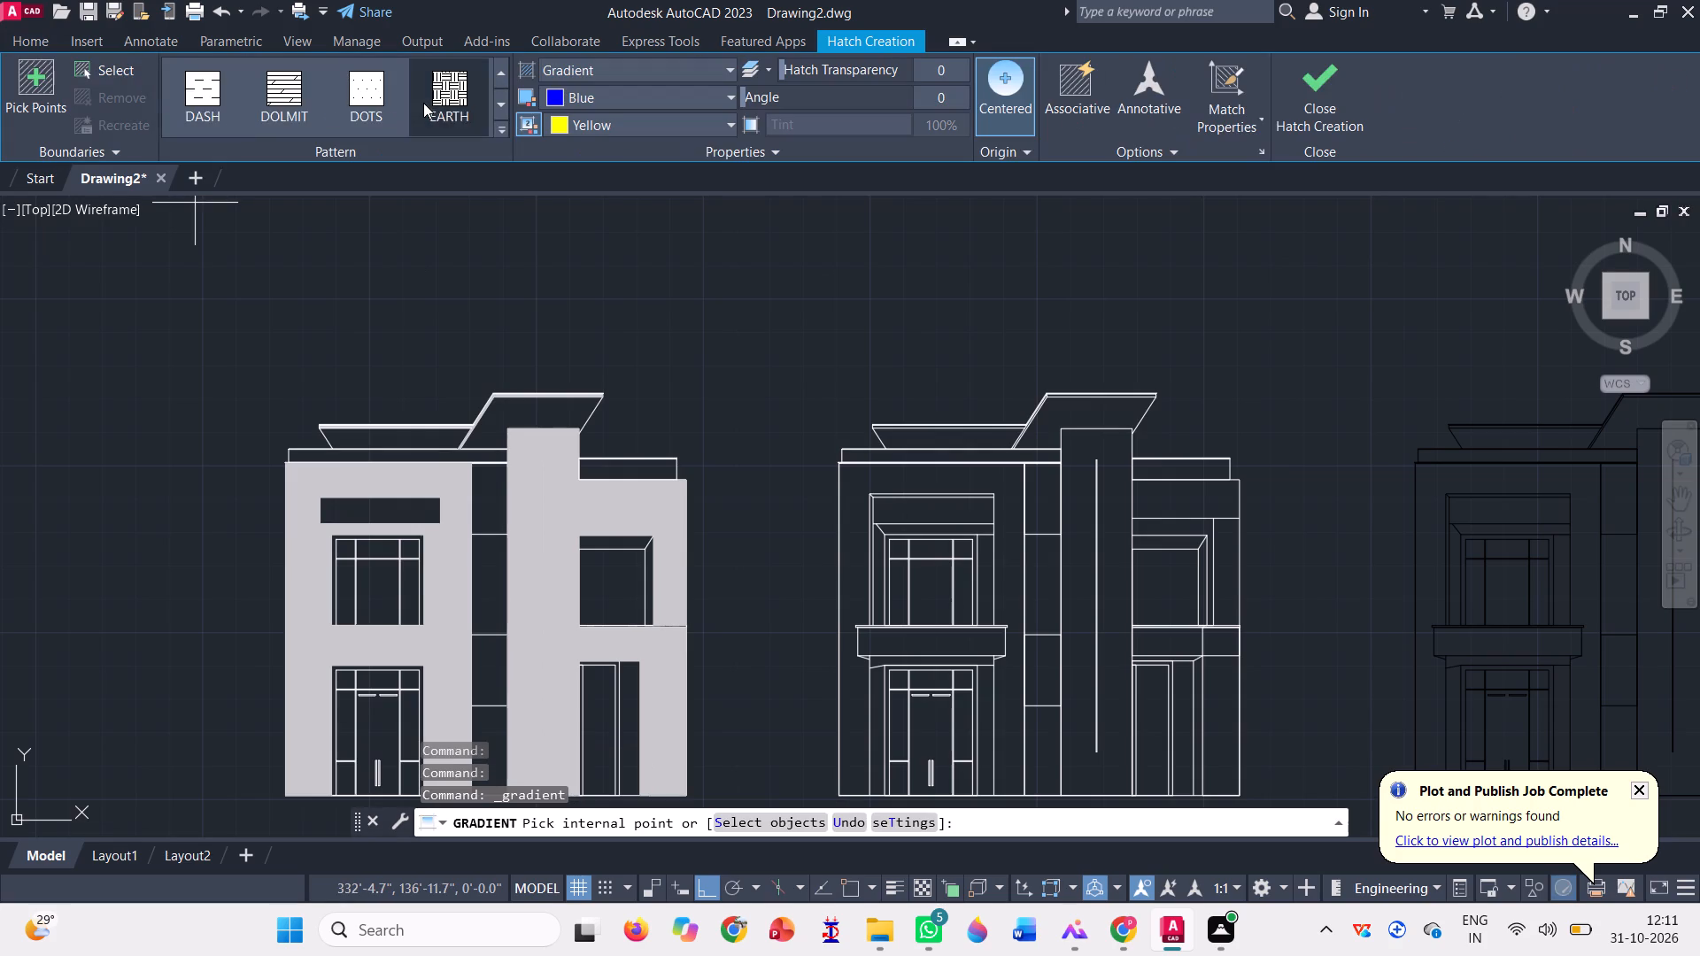
{"action": "scroll", "coordinate": [423, 103], "scroll_direction": "up", "scroll_amount": 8}
{"action": "scroll", "coordinate": [196, 91], "scroll_direction": "up", "scroll_amount": 7}
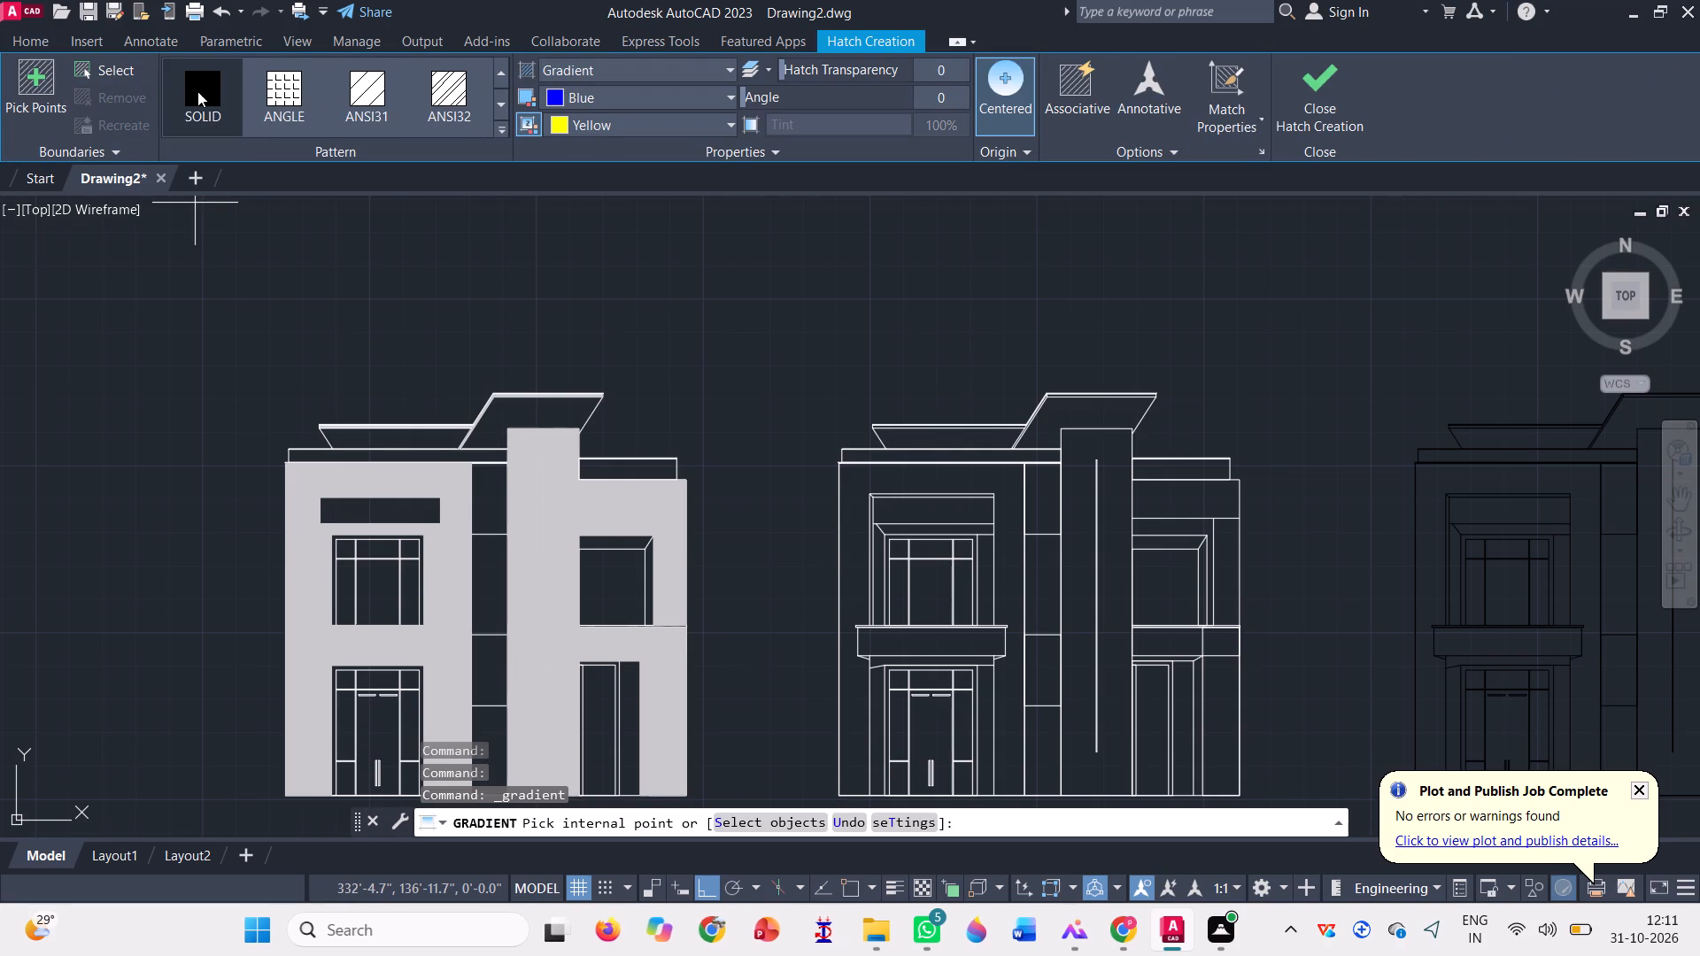
{"action": "left_click_drag", "start_coordinate": [197, 91], "coordinate": [205, 91]}
{"action": "left_click", "coordinate": [594, 97]}
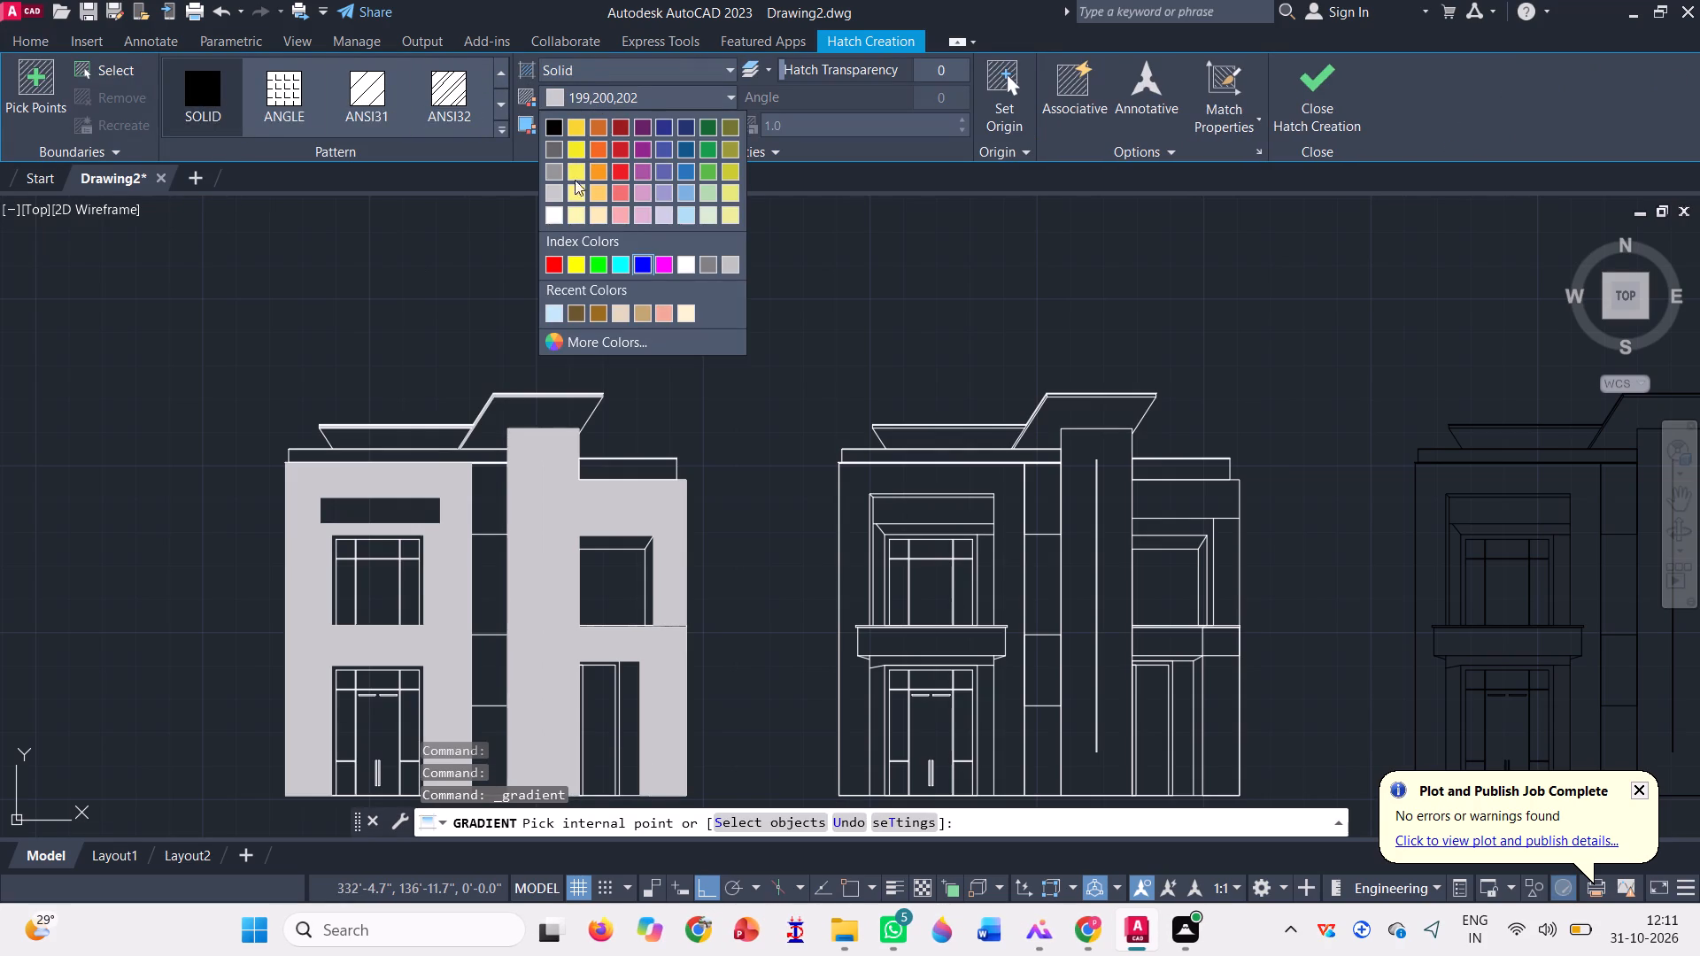
{"action": "left_click", "coordinate": [583, 314]}
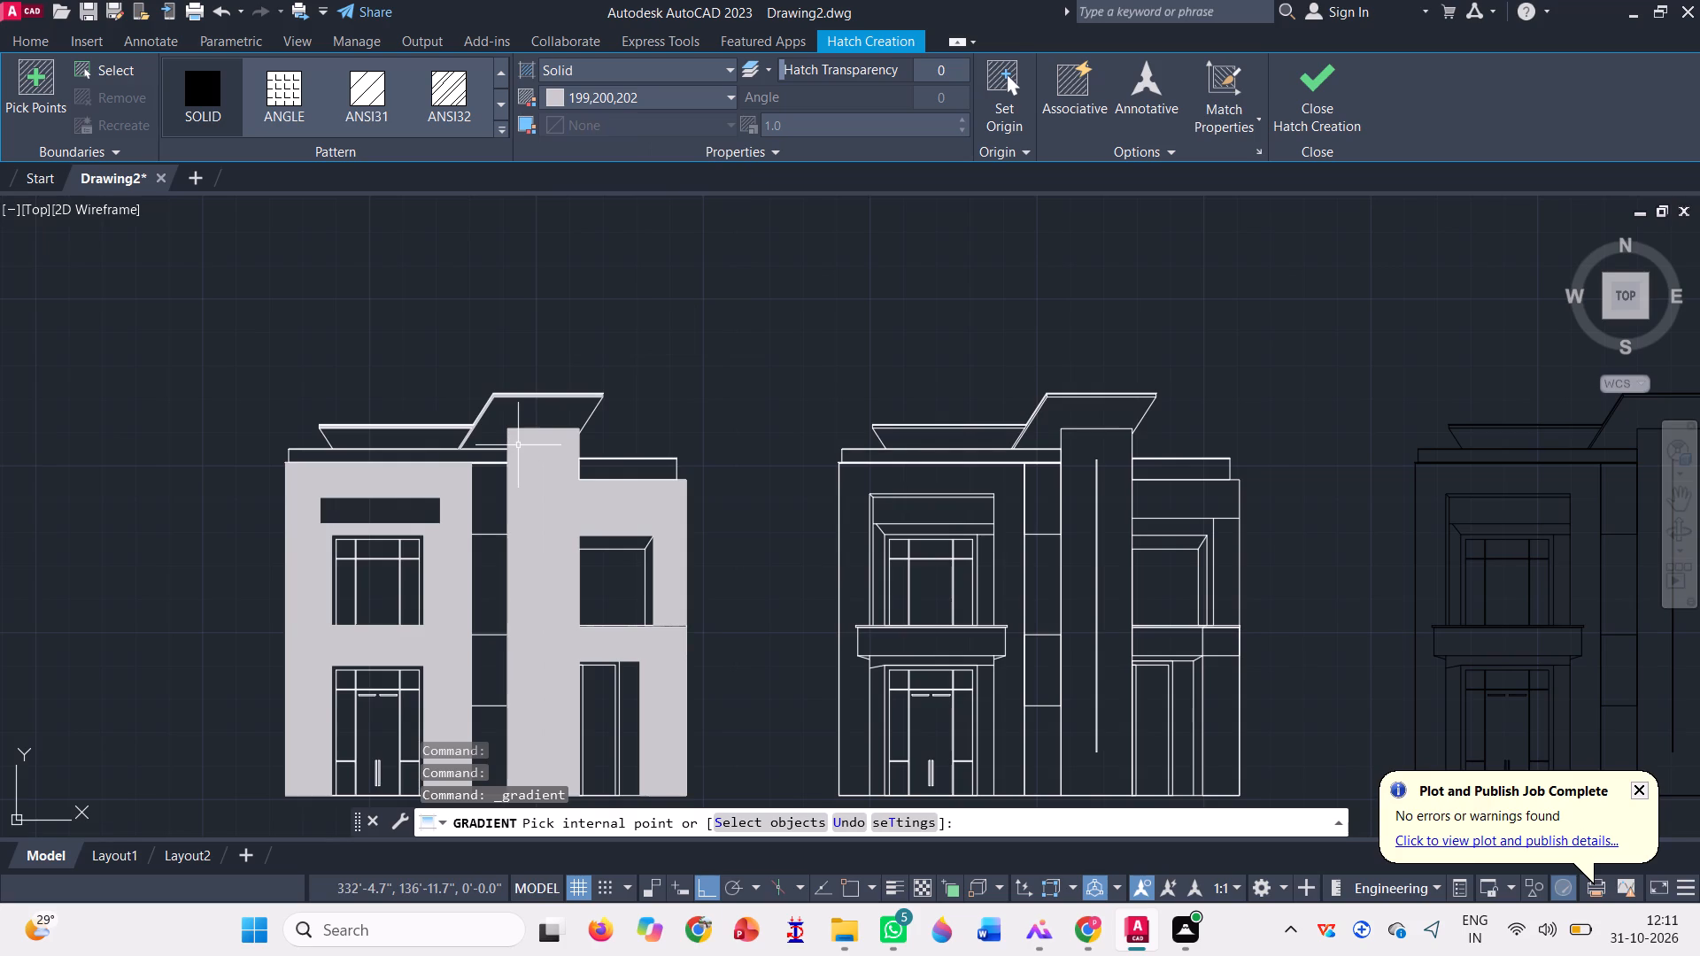
{"action": "scroll", "coordinate": [514, 459], "scroll_direction": "up", "scroll_amount": 3}
{"action": "left_click", "coordinate": [483, 351]}
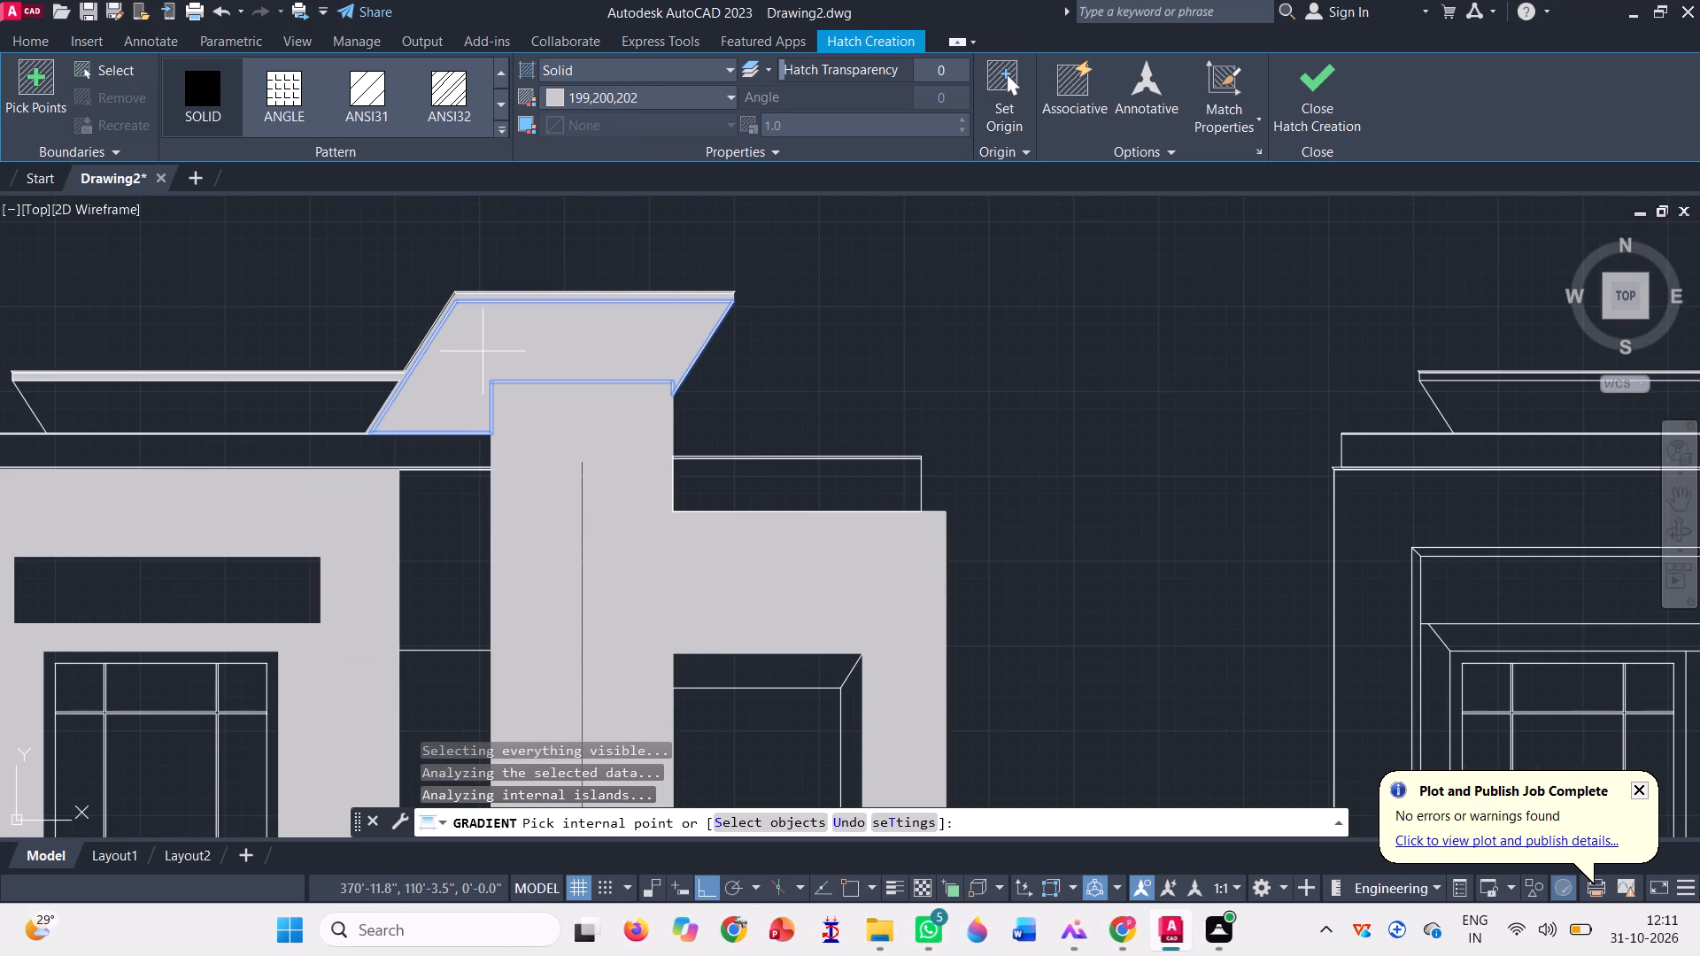
{"action": "left_click", "coordinate": [714, 99]}
{"action": "left_click", "coordinate": [578, 353]}
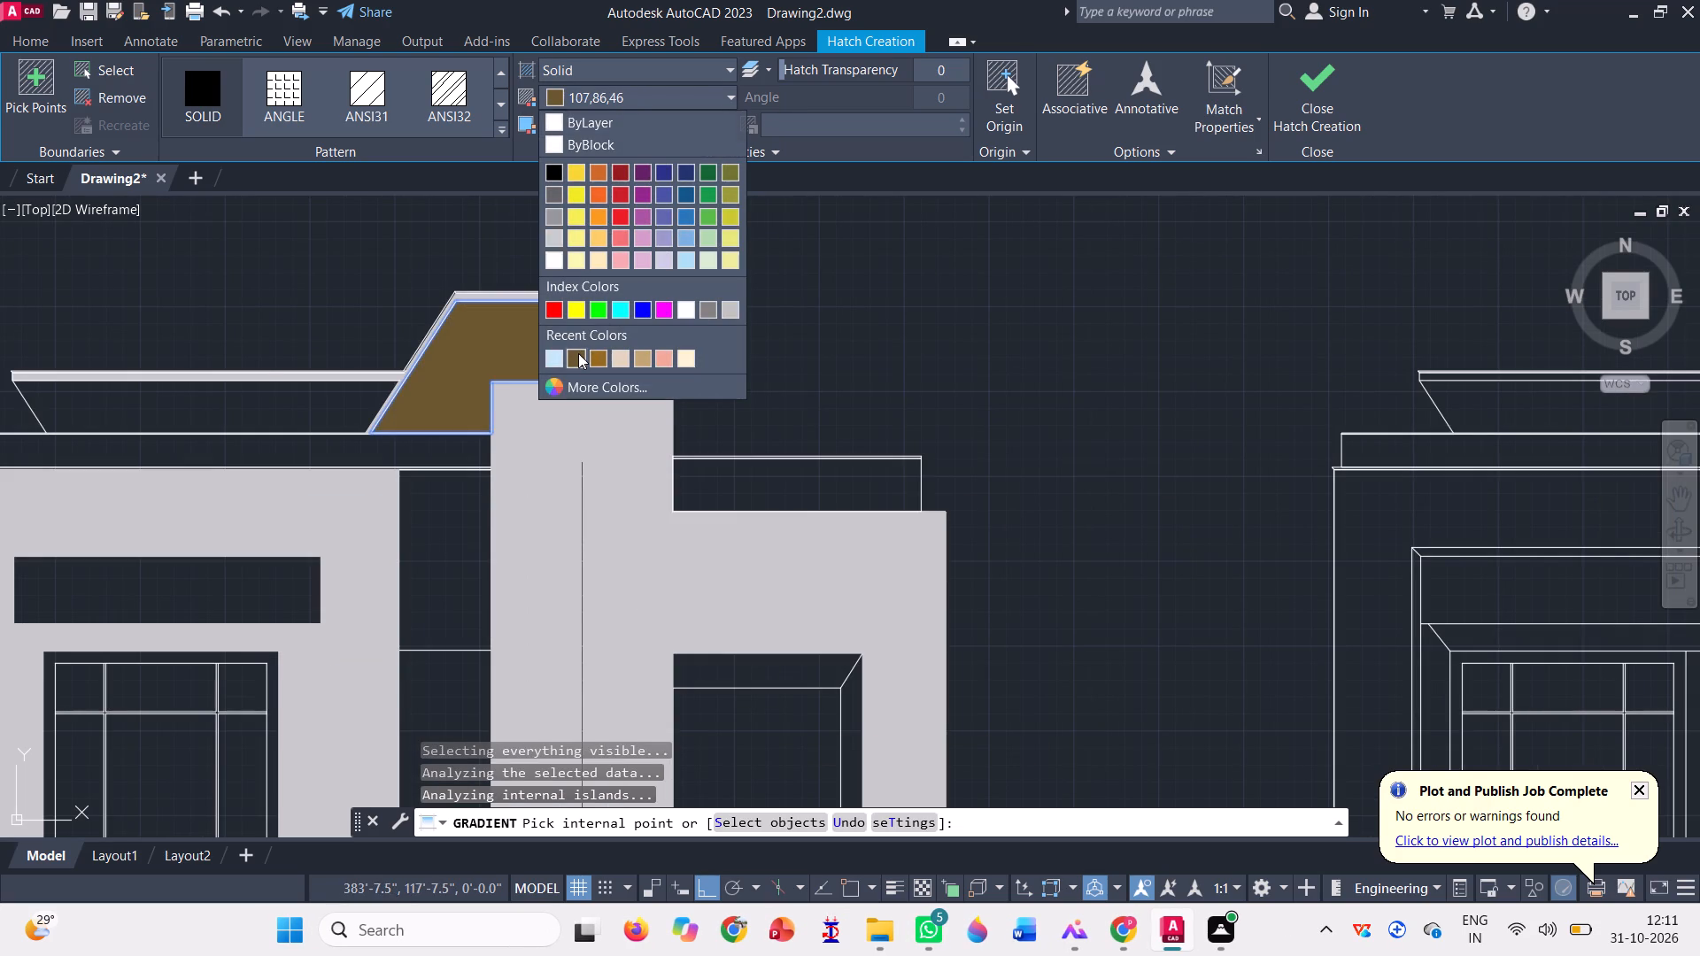
{"action": "left_click", "coordinate": [240, 383]}
Fill the thin outer edge strips along the upper, sloping and lower left roof fascias with the same solid brown.
{"action": "scroll", "coordinate": [431, 278], "scroll_direction": "up", "scroll_amount": 3}
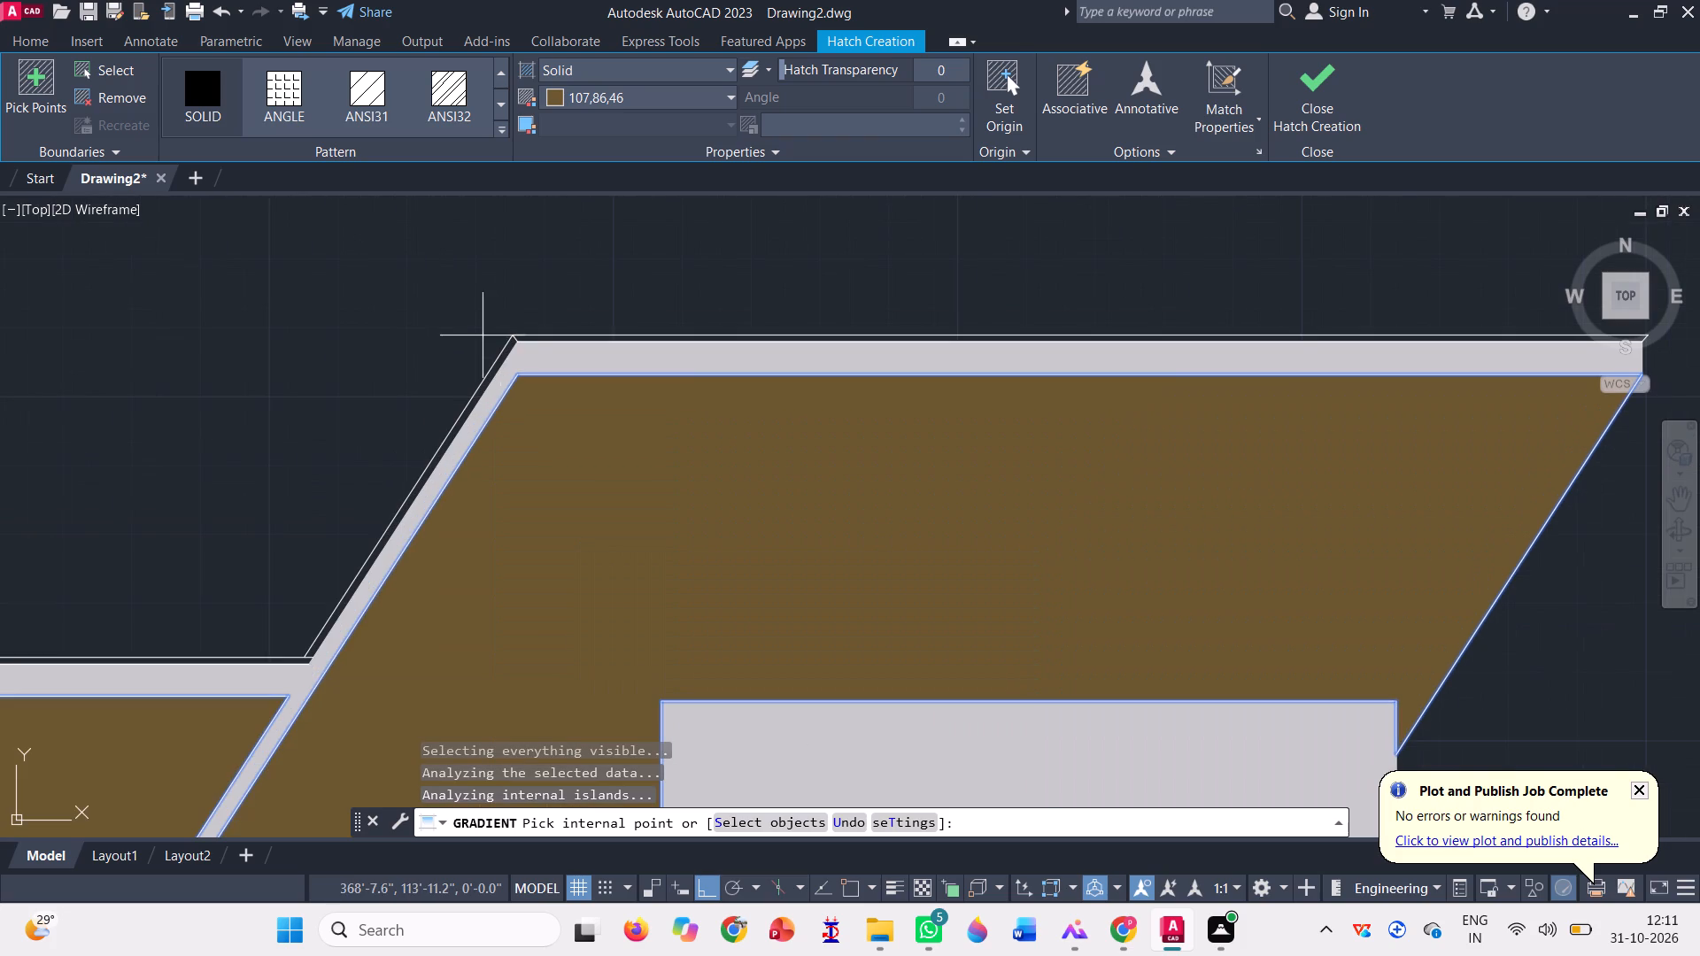
{"action": "scroll", "coordinate": [527, 351], "scroll_direction": "up", "scroll_amount": 7}
{"action": "left_click", "coordinate": [489, 308]}
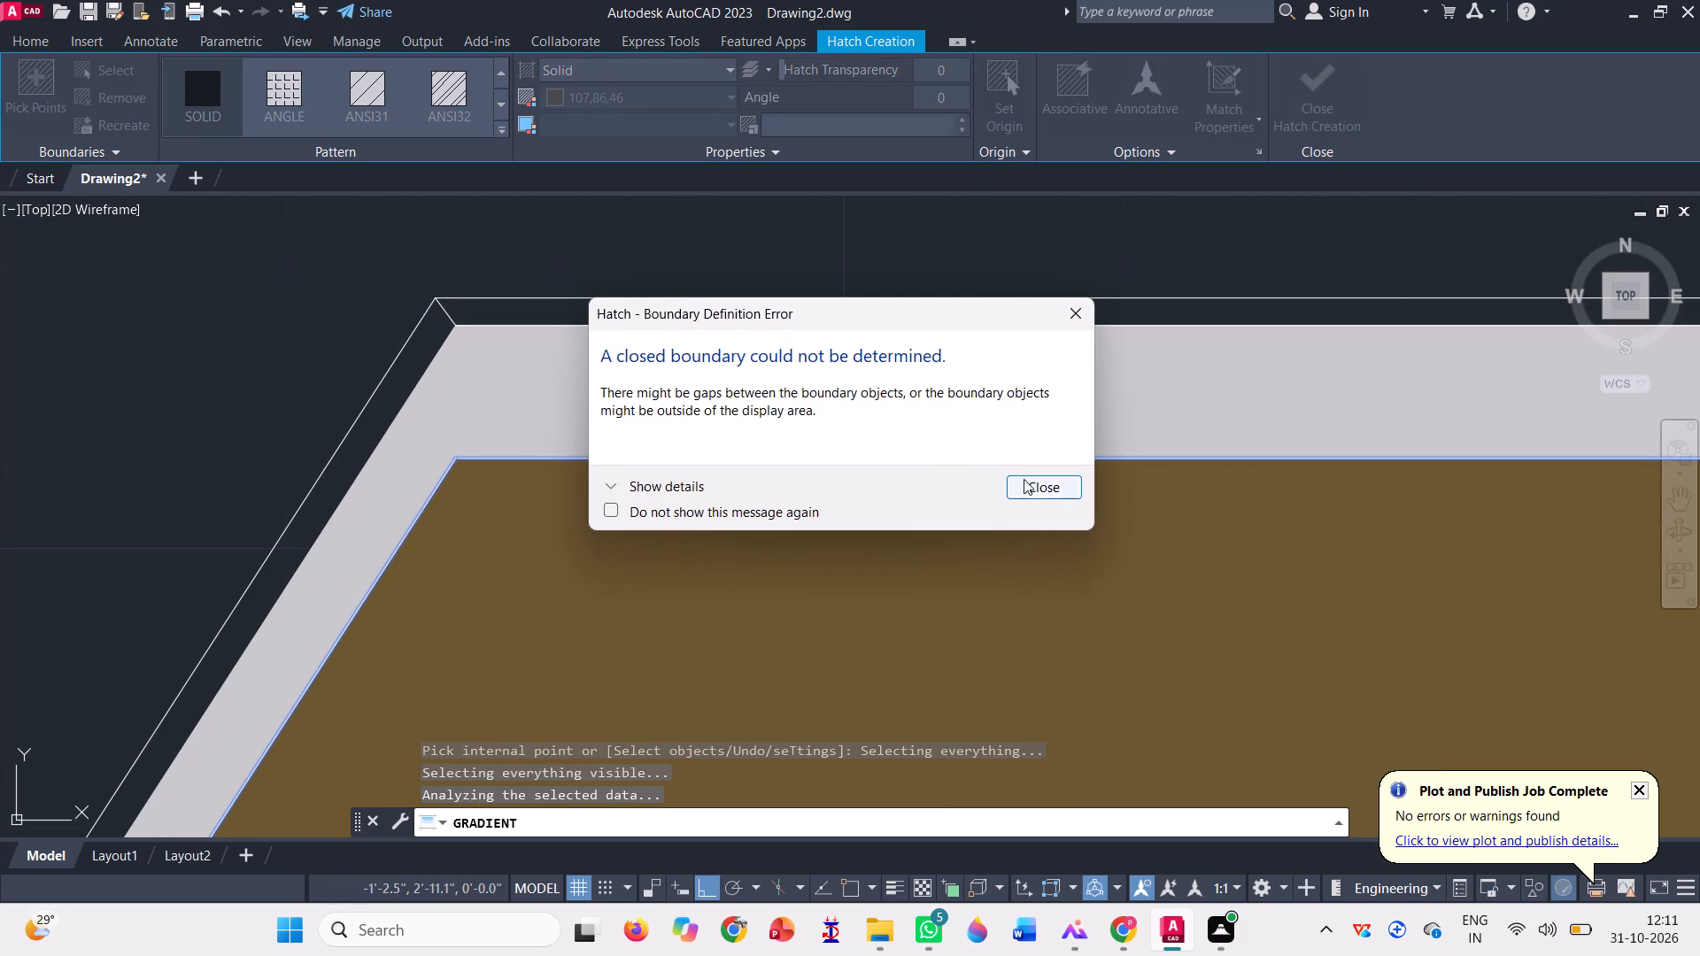
{"action": "left_click", "coordinate": [1027, 480]}
{"action": "scroll", "coordinate": [360, 296], "scroll_direction": "down", "scroll_amount": 3}
{"action": "scroll", "coordinate": [579, 342], "scroll_direction": "down", "scroll_amount": 1}
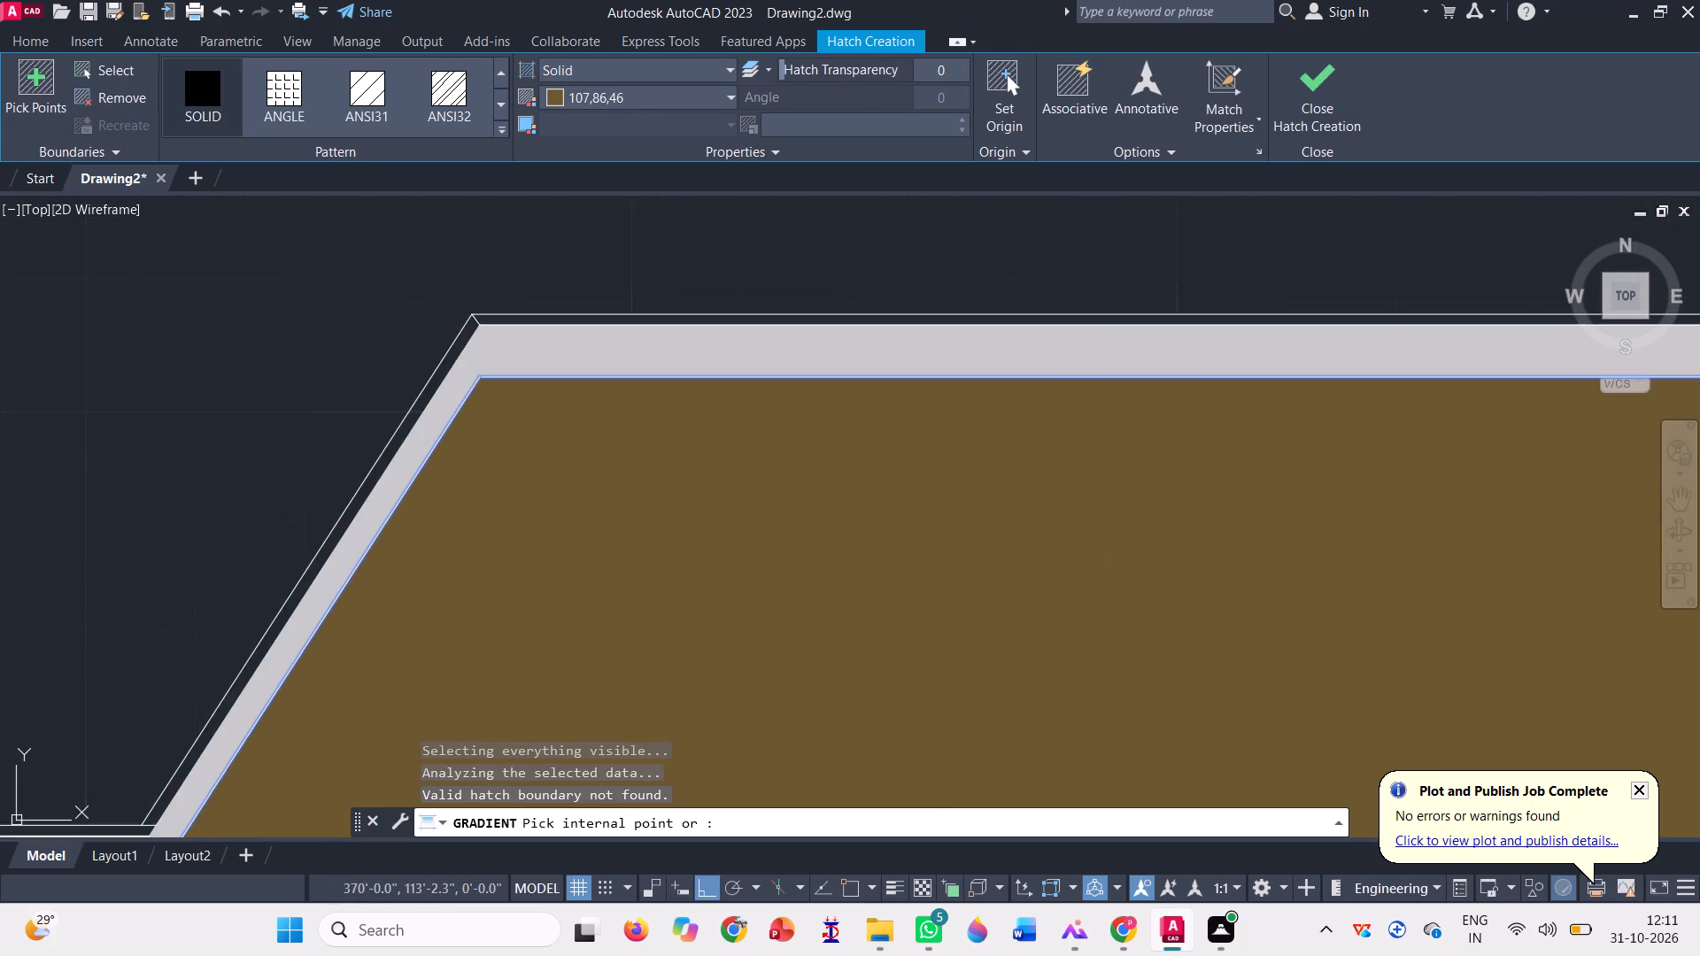
{"action": "scroll", "coordinate": [606, 339], "scroll_direction": "down", "scroll_amount": 2}
{"action": "scroll", "coordinate": [877, 332], "scroll_direction": "up", "scroll_amount": 2}
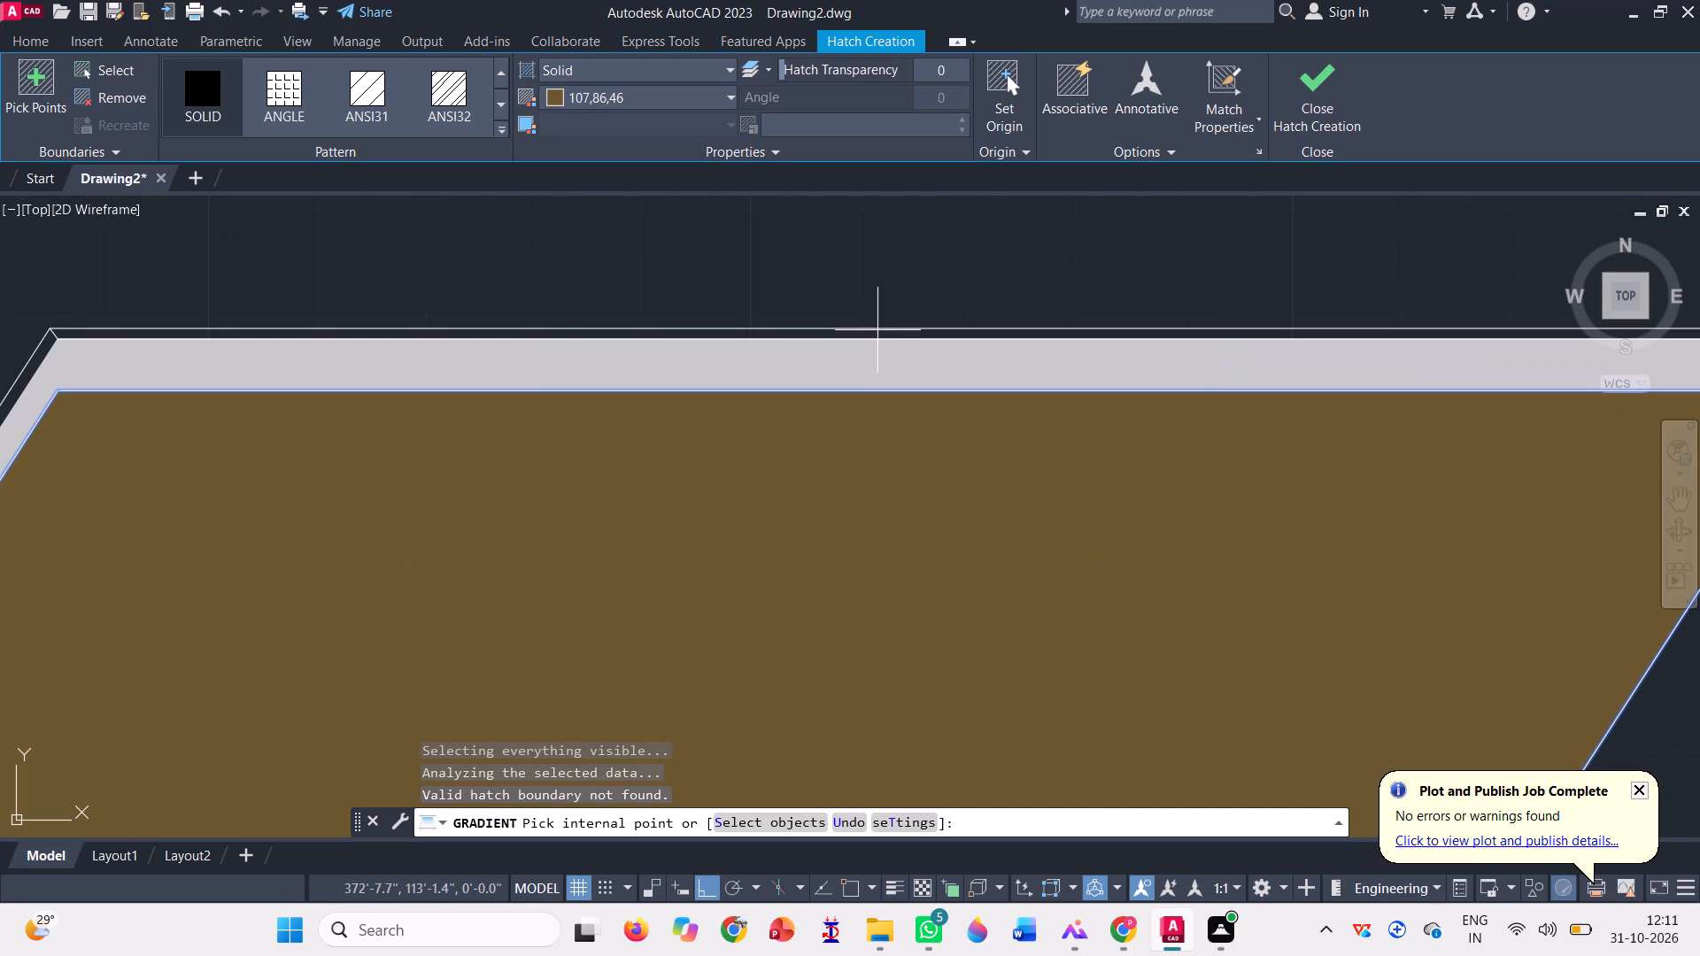
{"action": "left_click", "coordinate": [875, 332]}
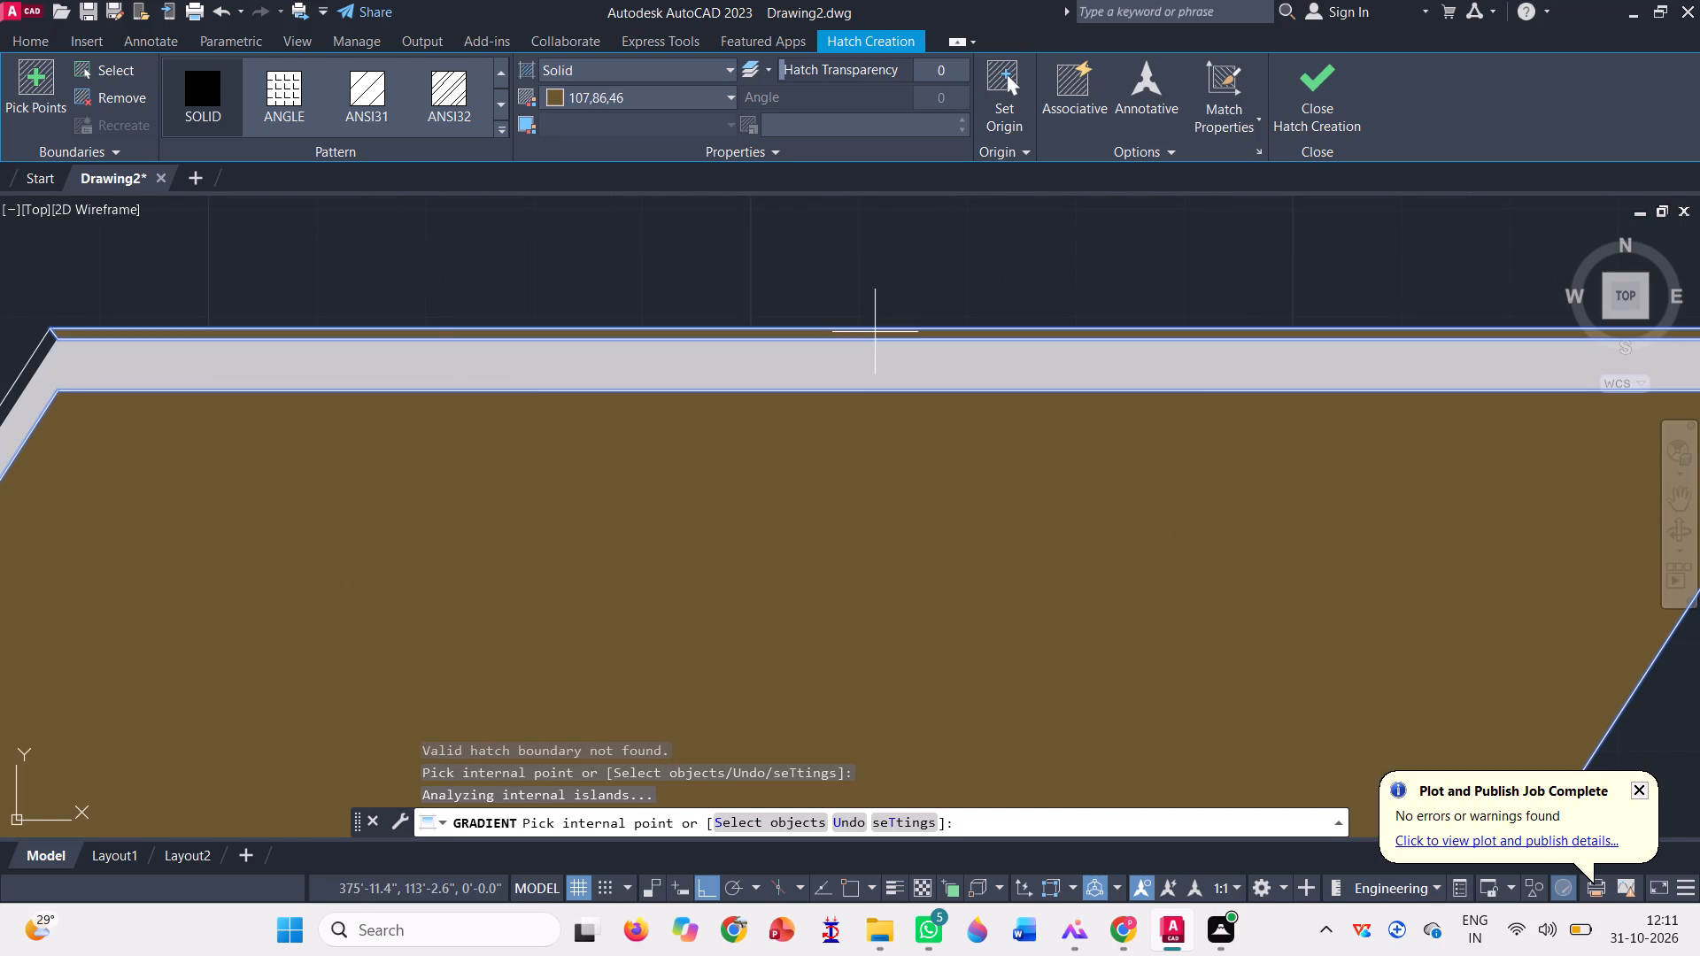
{"action": "scroll", "coordinate": [755, 356], "scroll_direction": "down", "scroll_amount": 3}
{"action": "scroll", "coordinate": [492, 479], "scroll_direction": "up", "scroll_amount": 3}
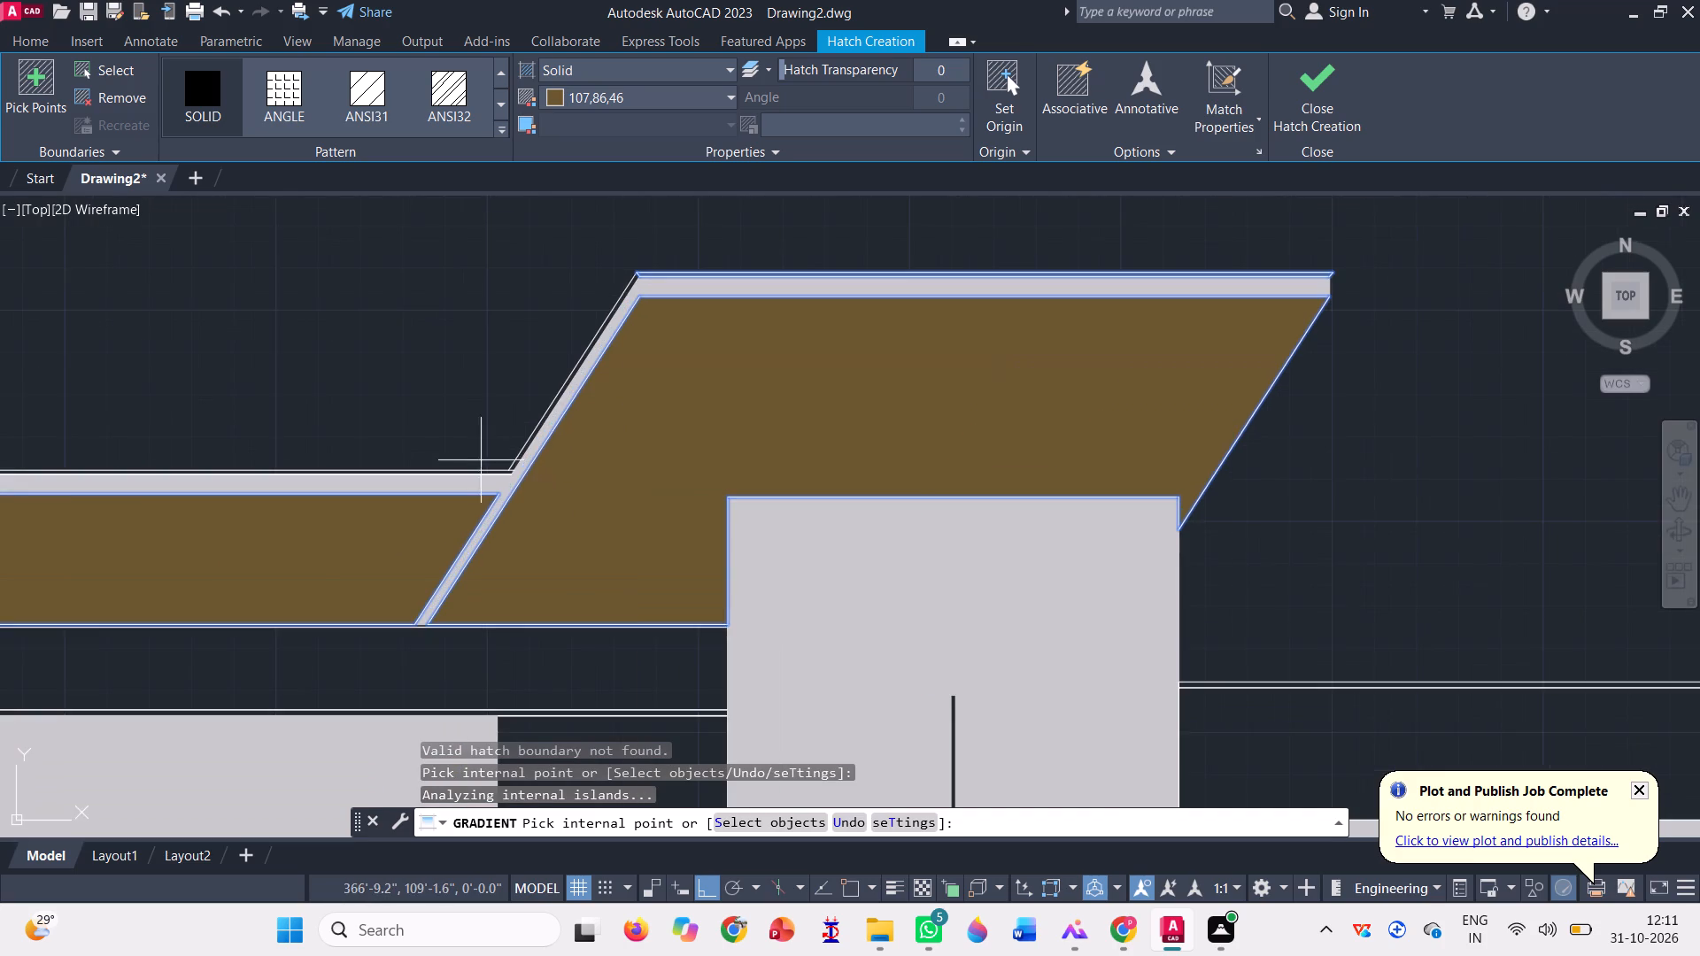
{"action": "scroll", "coordinate": [499, 449], "scroll_direction": "up", "scroll_amount": 7}
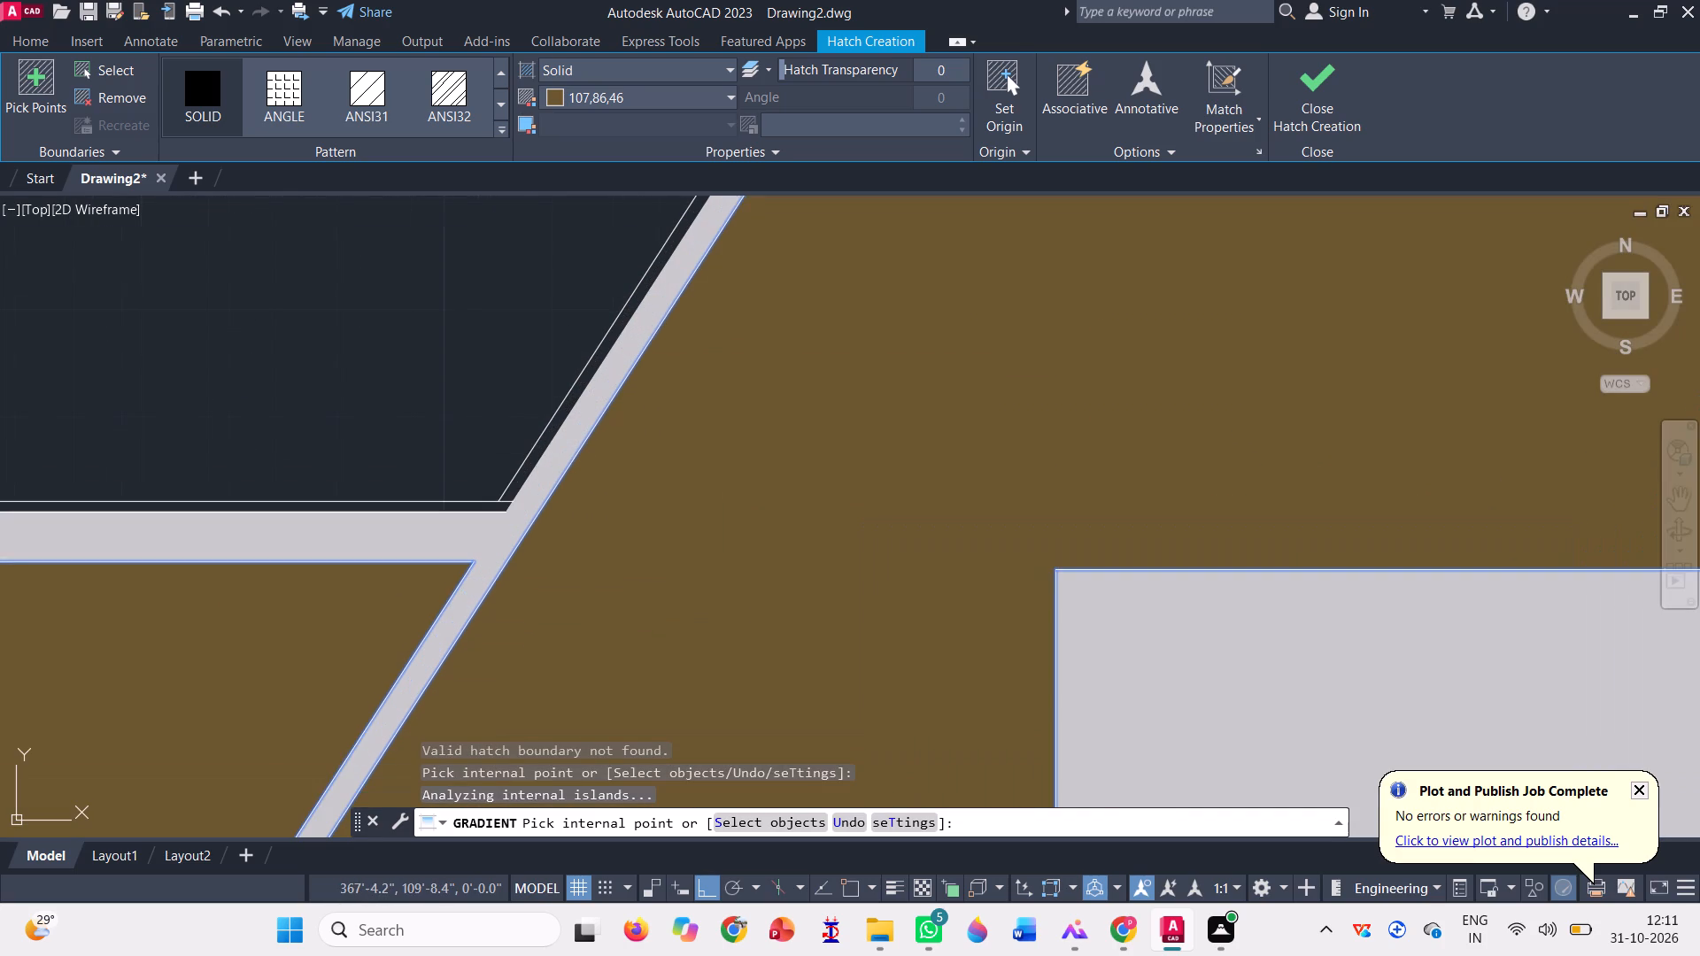
{"action": "left_click", "coordinate": [534, 455]}
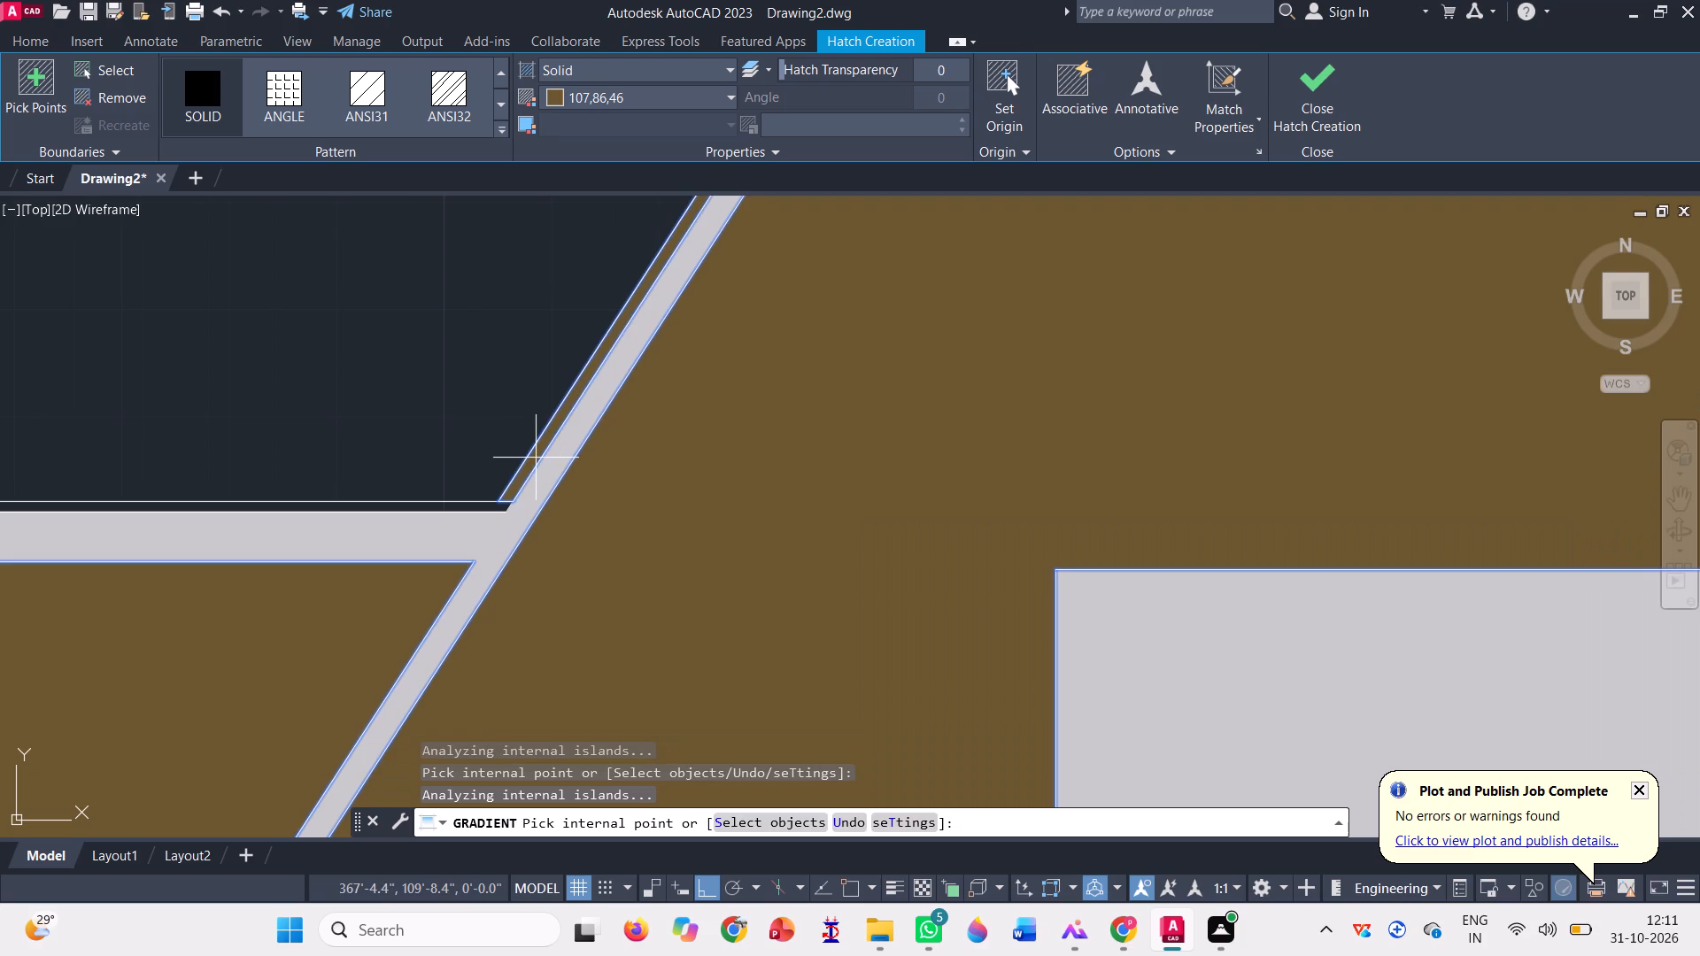
{"action": "left_click", "coordinate": [462, 505]}
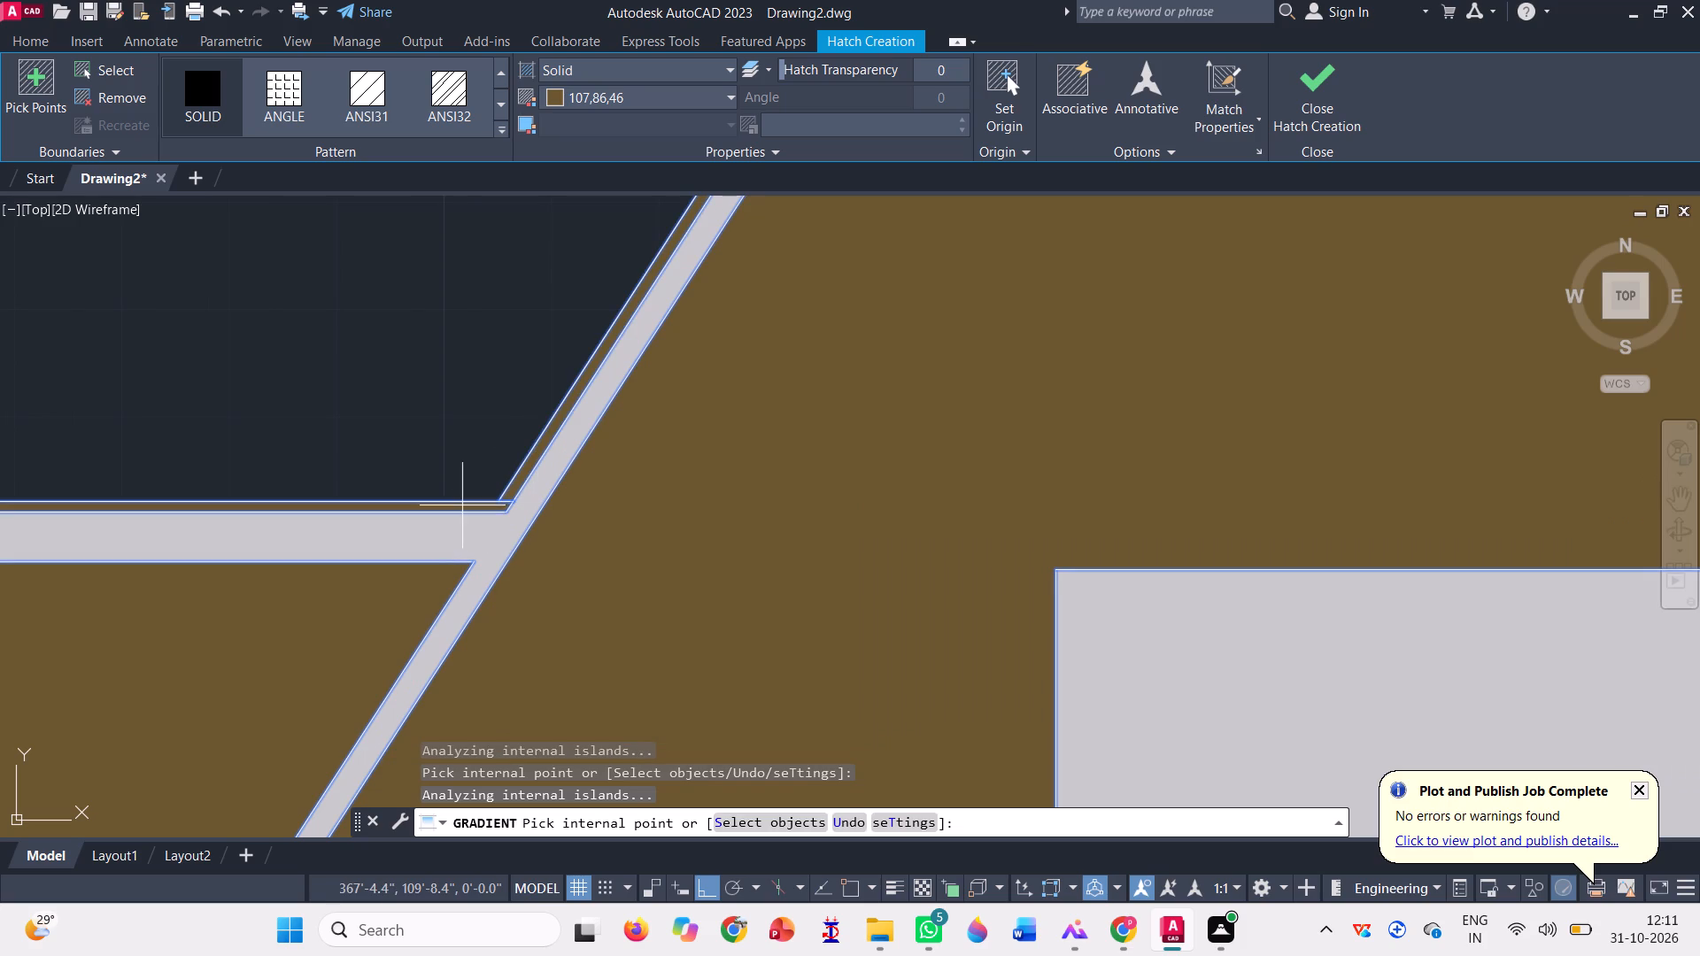
{"action": "scroll", "coordinate": [625, 492], "scroll_direction": "down", "scroll_amount": 3}
{"action": "scroll", "coordinate": [552, 430], "scroll_direction": "down", "scroll_amount": 7}
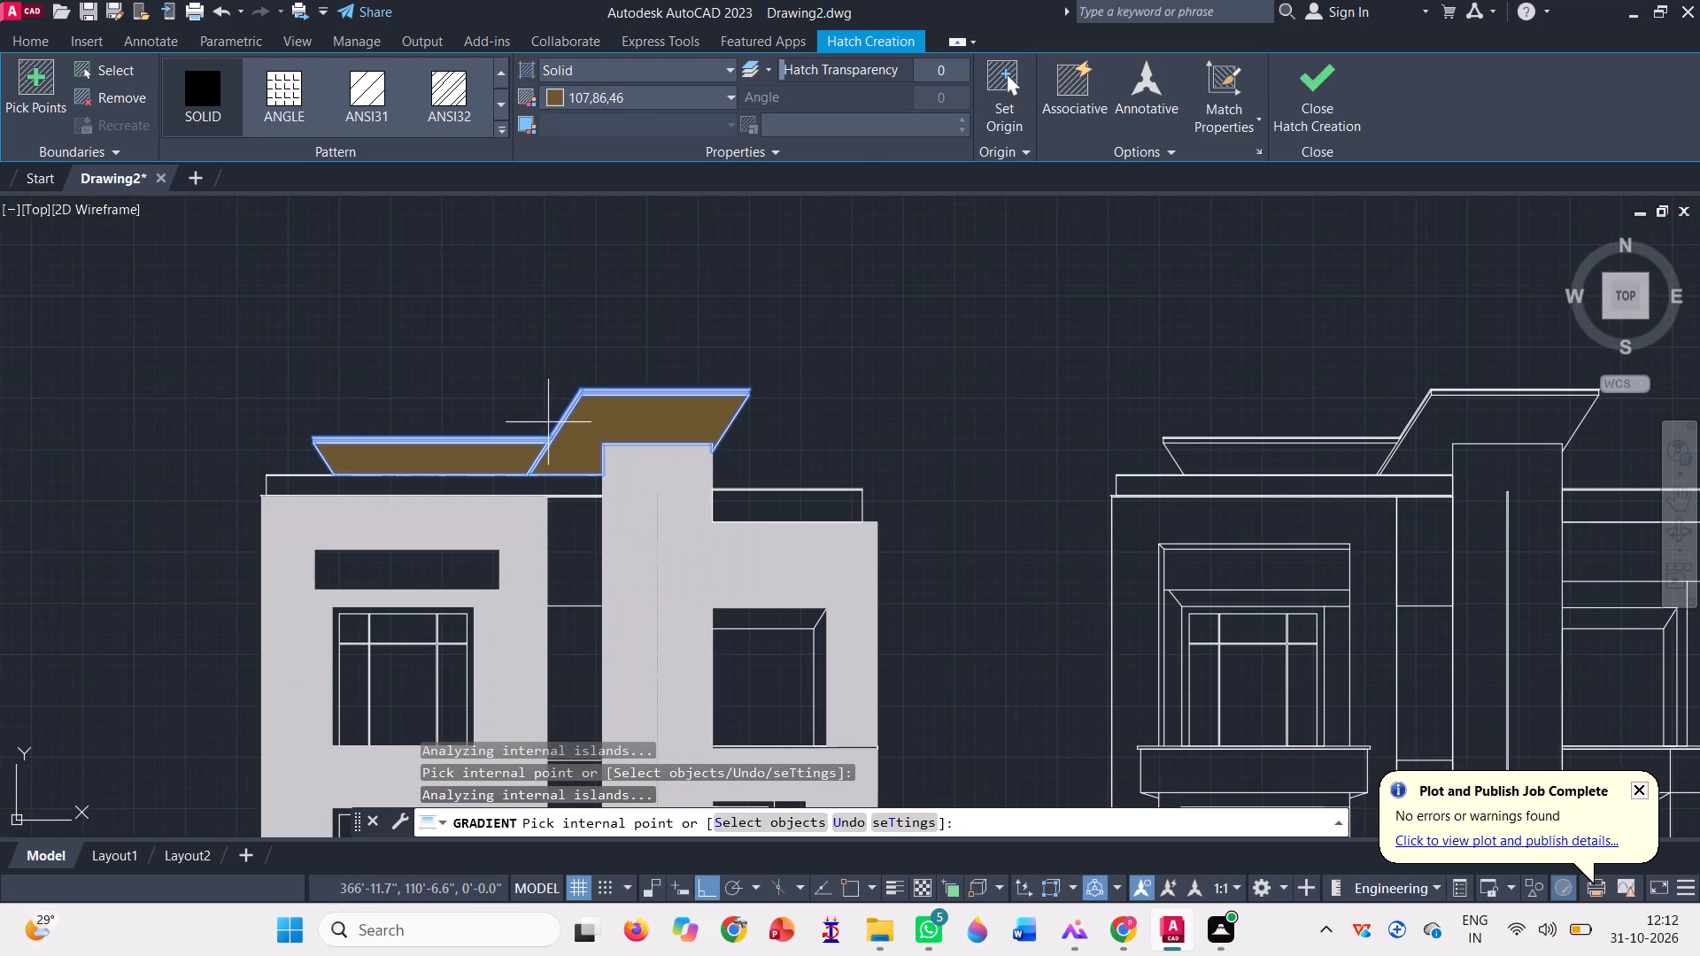
Fill the double entrance door on the left bay's ground floor with the same brown, leaving its handles unfilled.
{"action": "scroll", "coordinate": [498, 458], "scroll_direction": "down", "scroll_amount": 1}
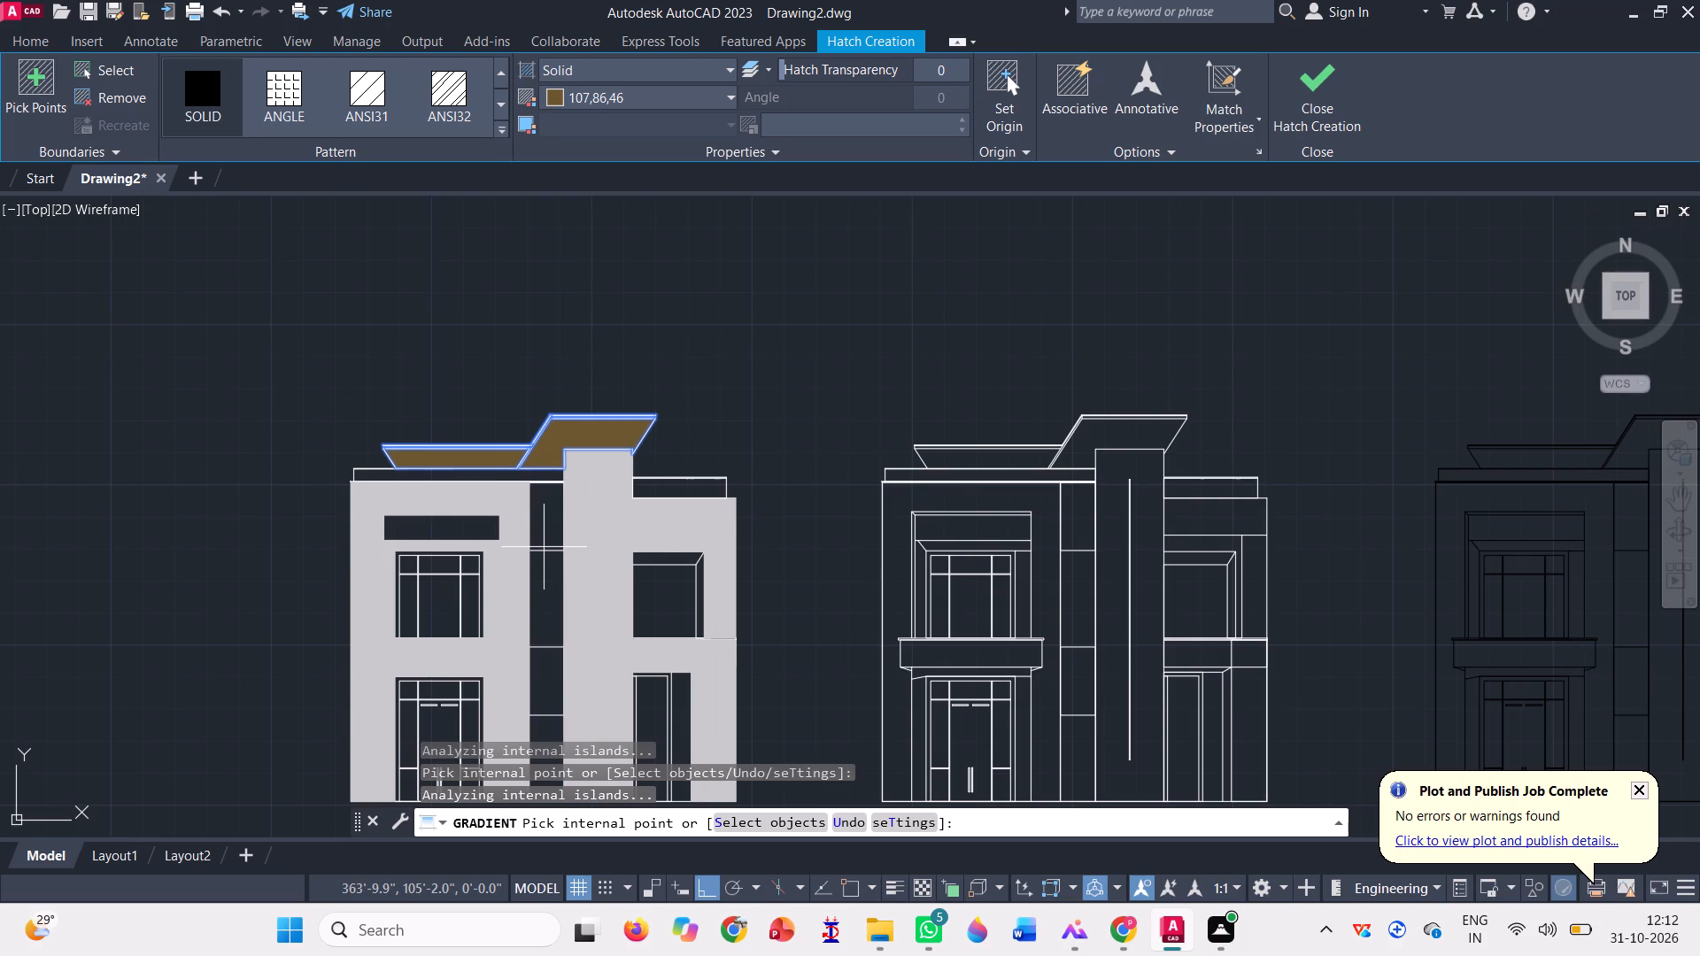
{"action": "scroll", "coordinate": [428, 460], "scroll_direction": "down", "scroll_amount": 1}
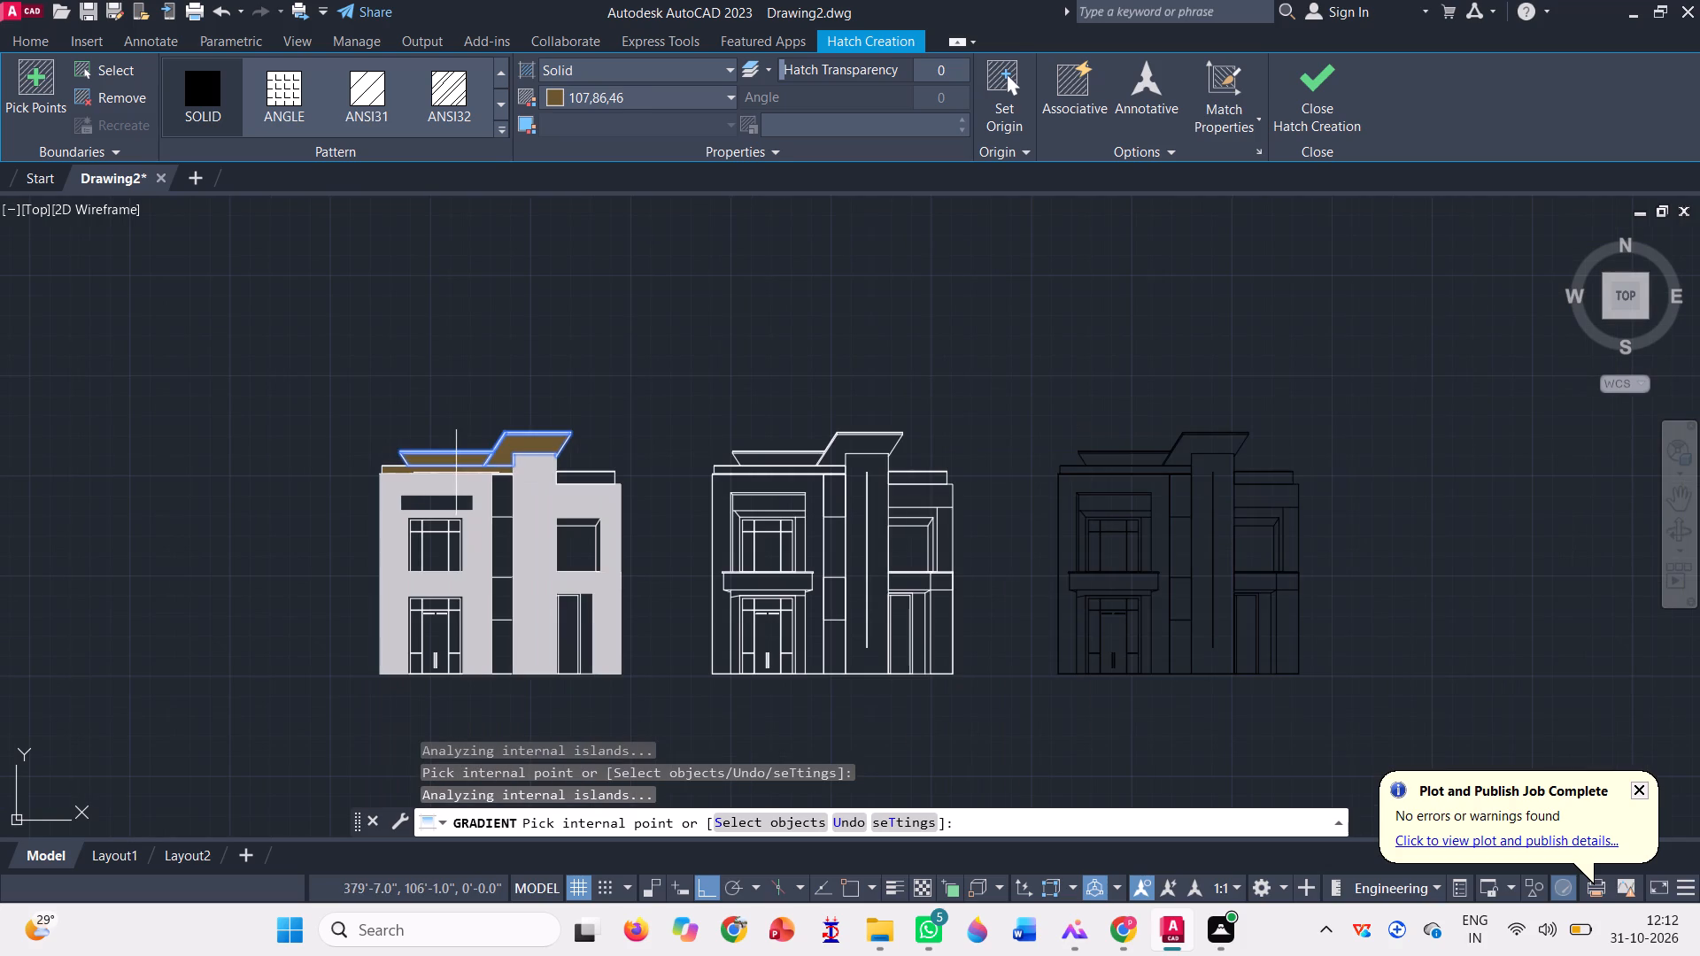
{"action": "scroll", "coordinate": [397, 650], "scroll_direction": "up", "scroll_amount": 2}
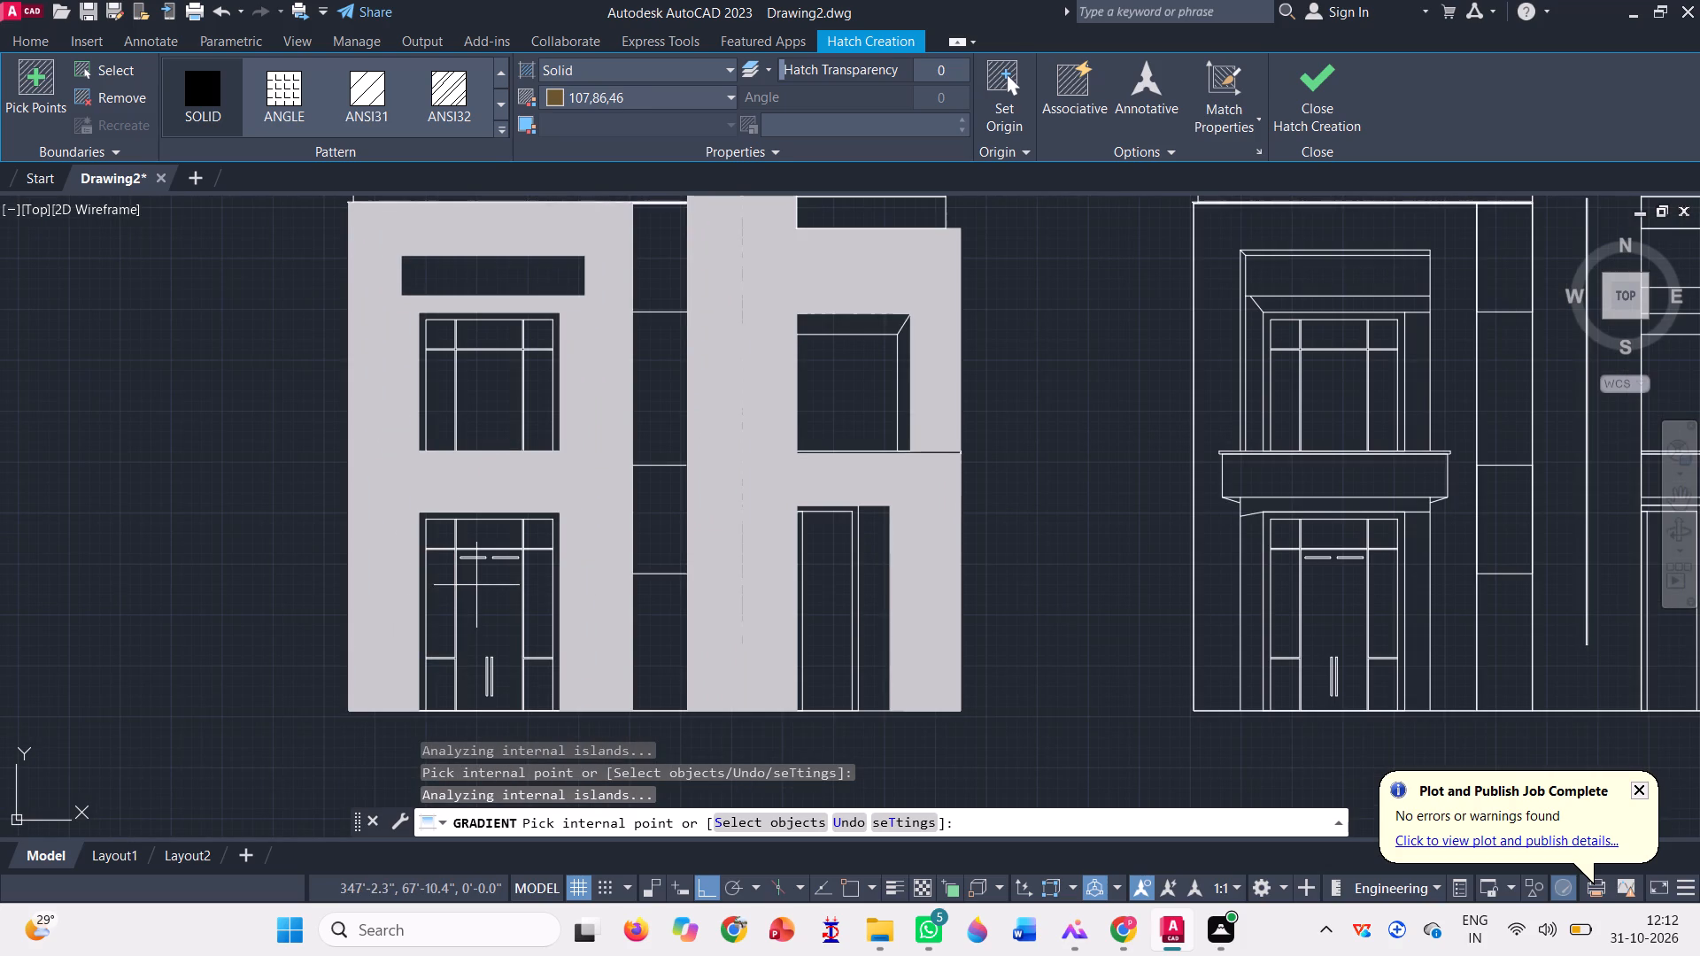
{"action": "left_click", "coordinate": [476, 583]}
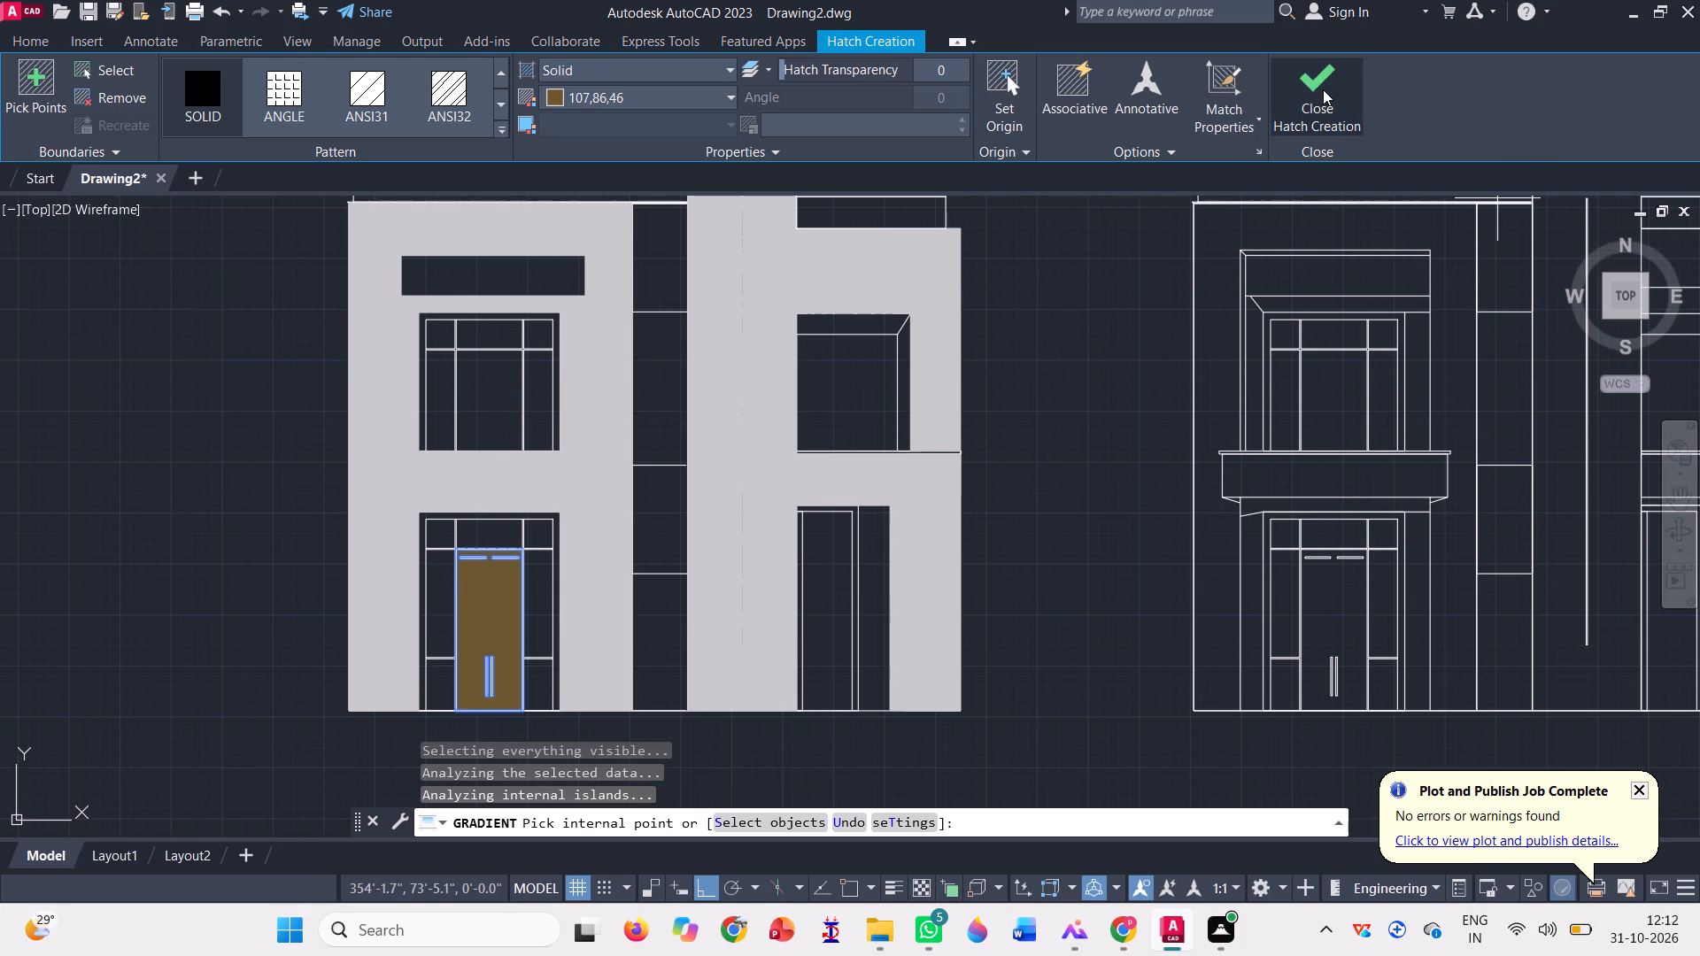
{"action": "left_click", "coordinate": [1317, 85]}
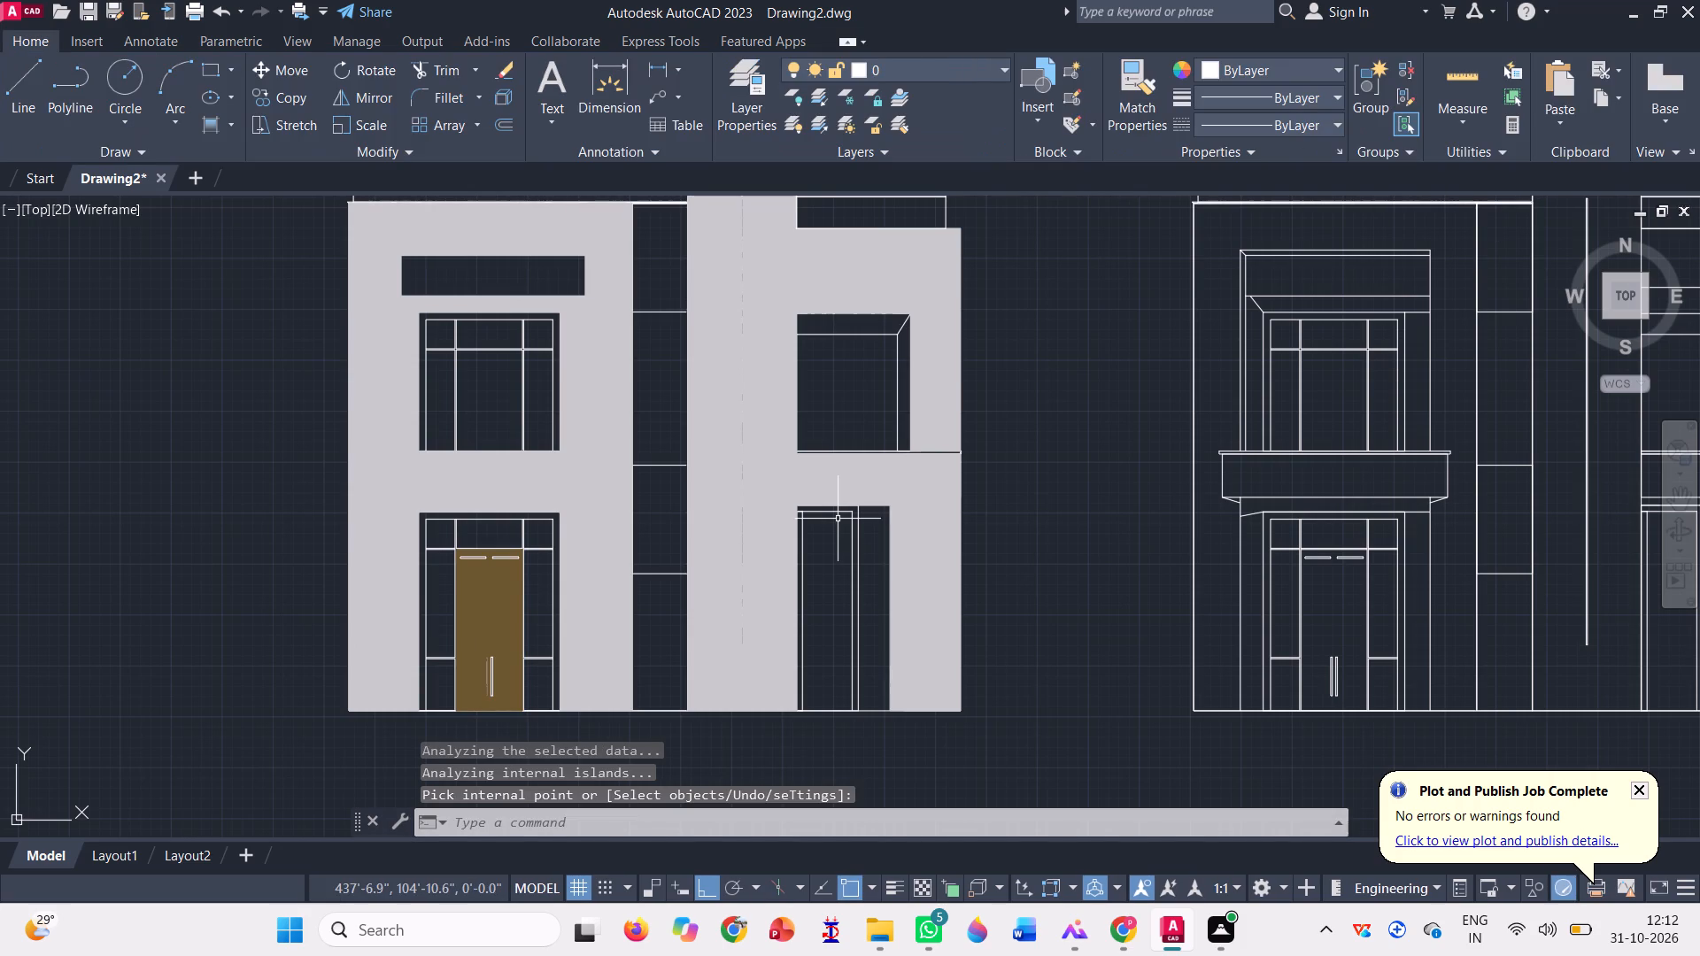
Fill the first and third panels from the top of the recessed strip beside the tower with solid dark gray 99,100,102.
{"action": "left_click", "coordinate": [210, 119]}
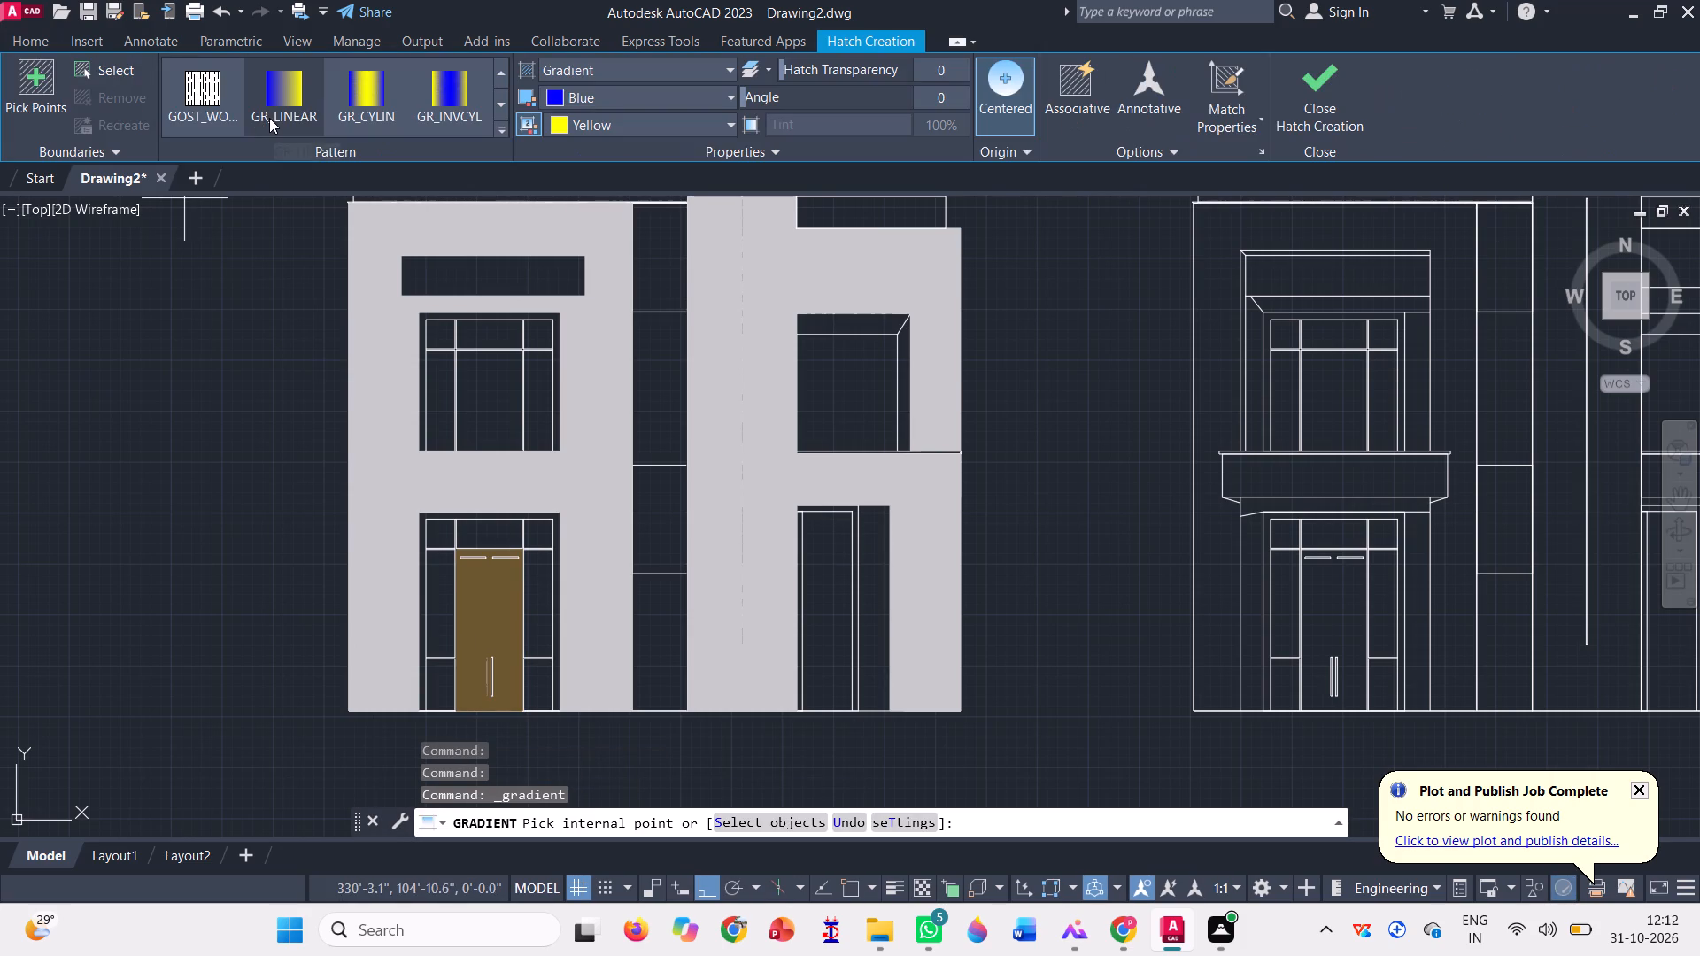
{"action": "scroll", "coordinate": [269, 118], "scroll_direction": "up", "scroll_amount": 11}
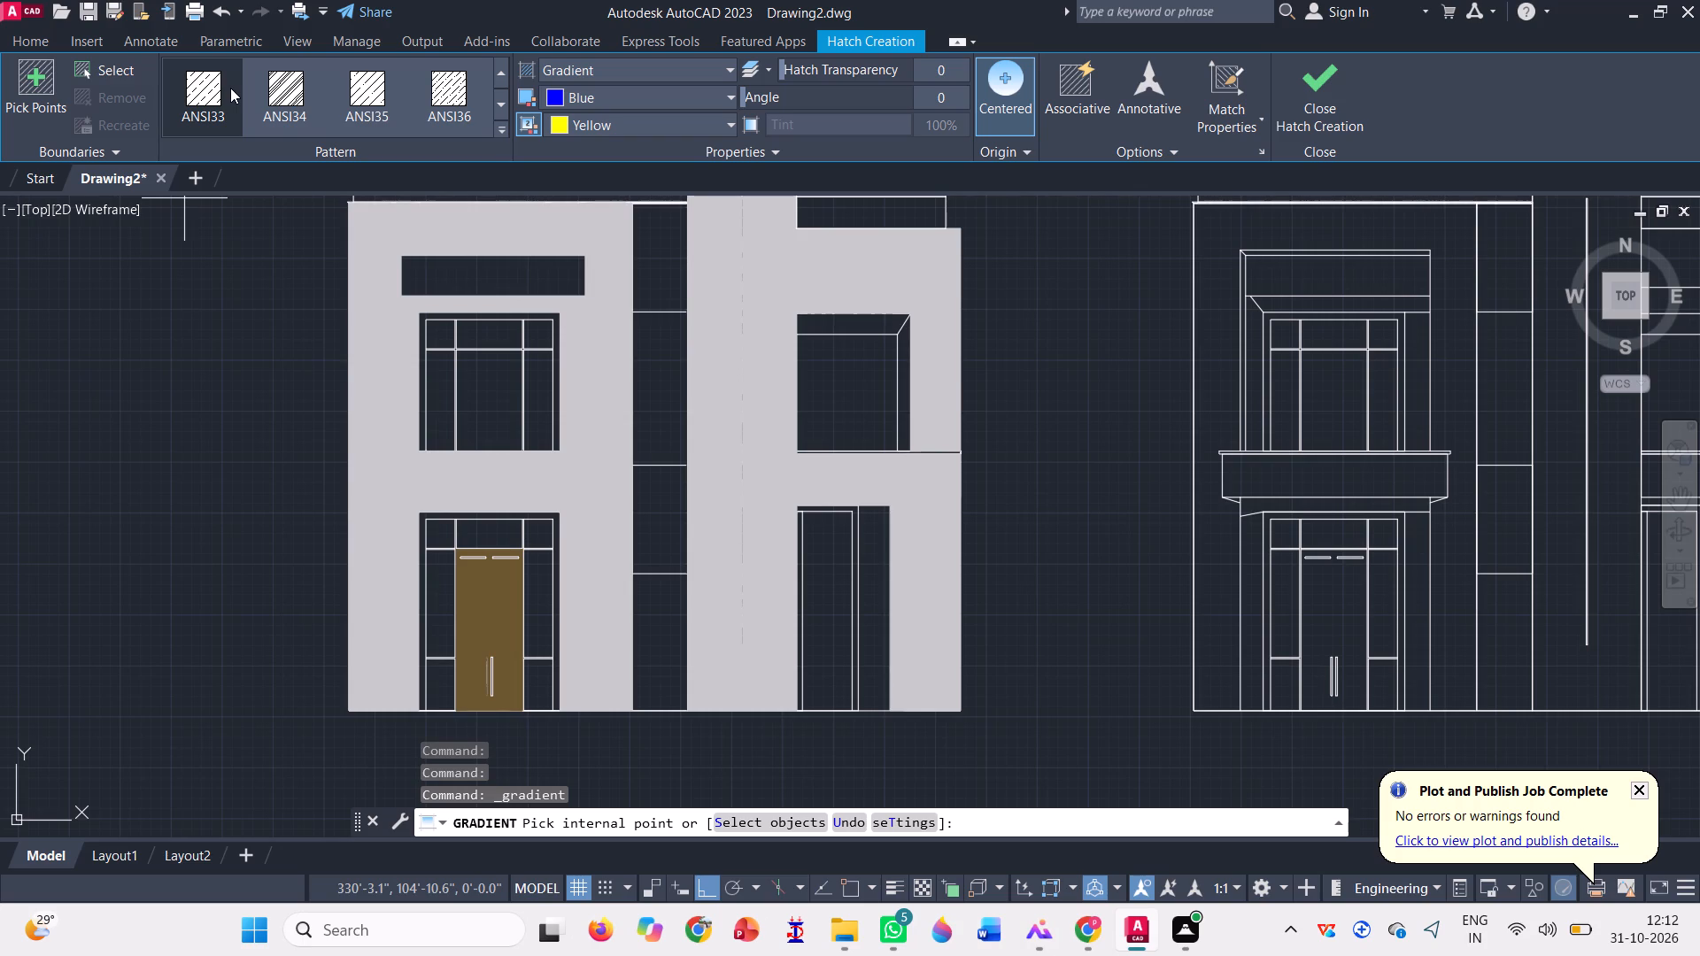
{"action": "scroll", "coordinate": [229, 86], "scroll_direction": "up", "scroll_amount": 7}
{"action": "left_click", "coordinate": [180, 88]}
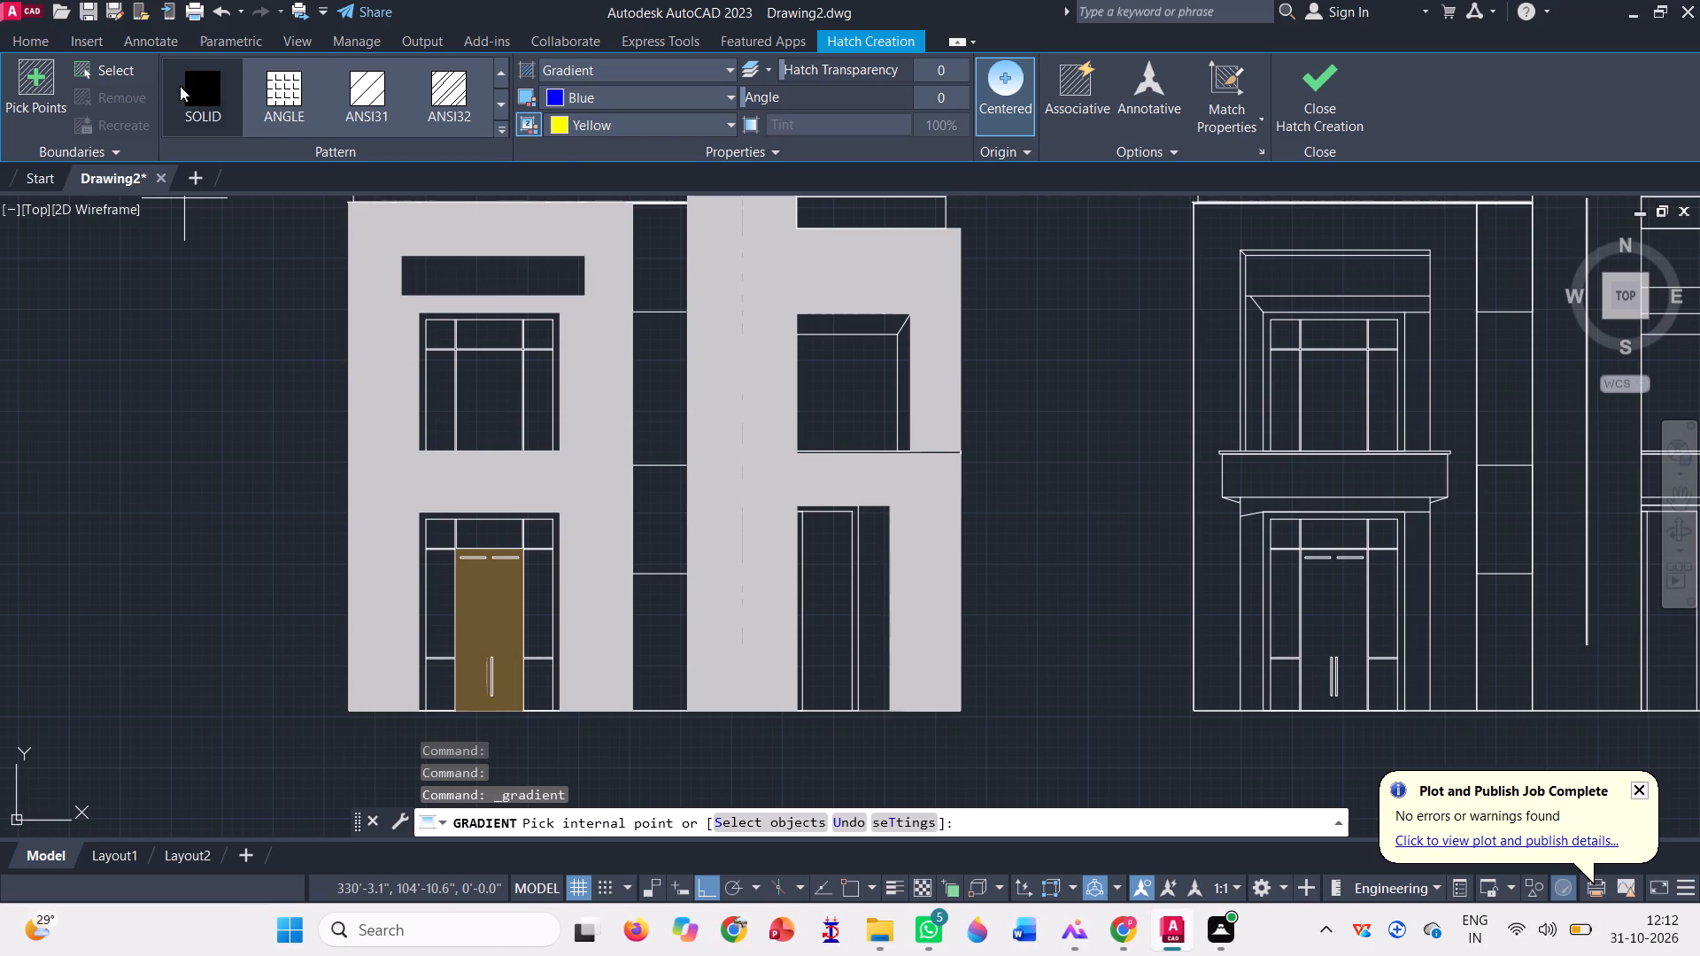
{"action": "left_click", "coordinate": [596, 94]}
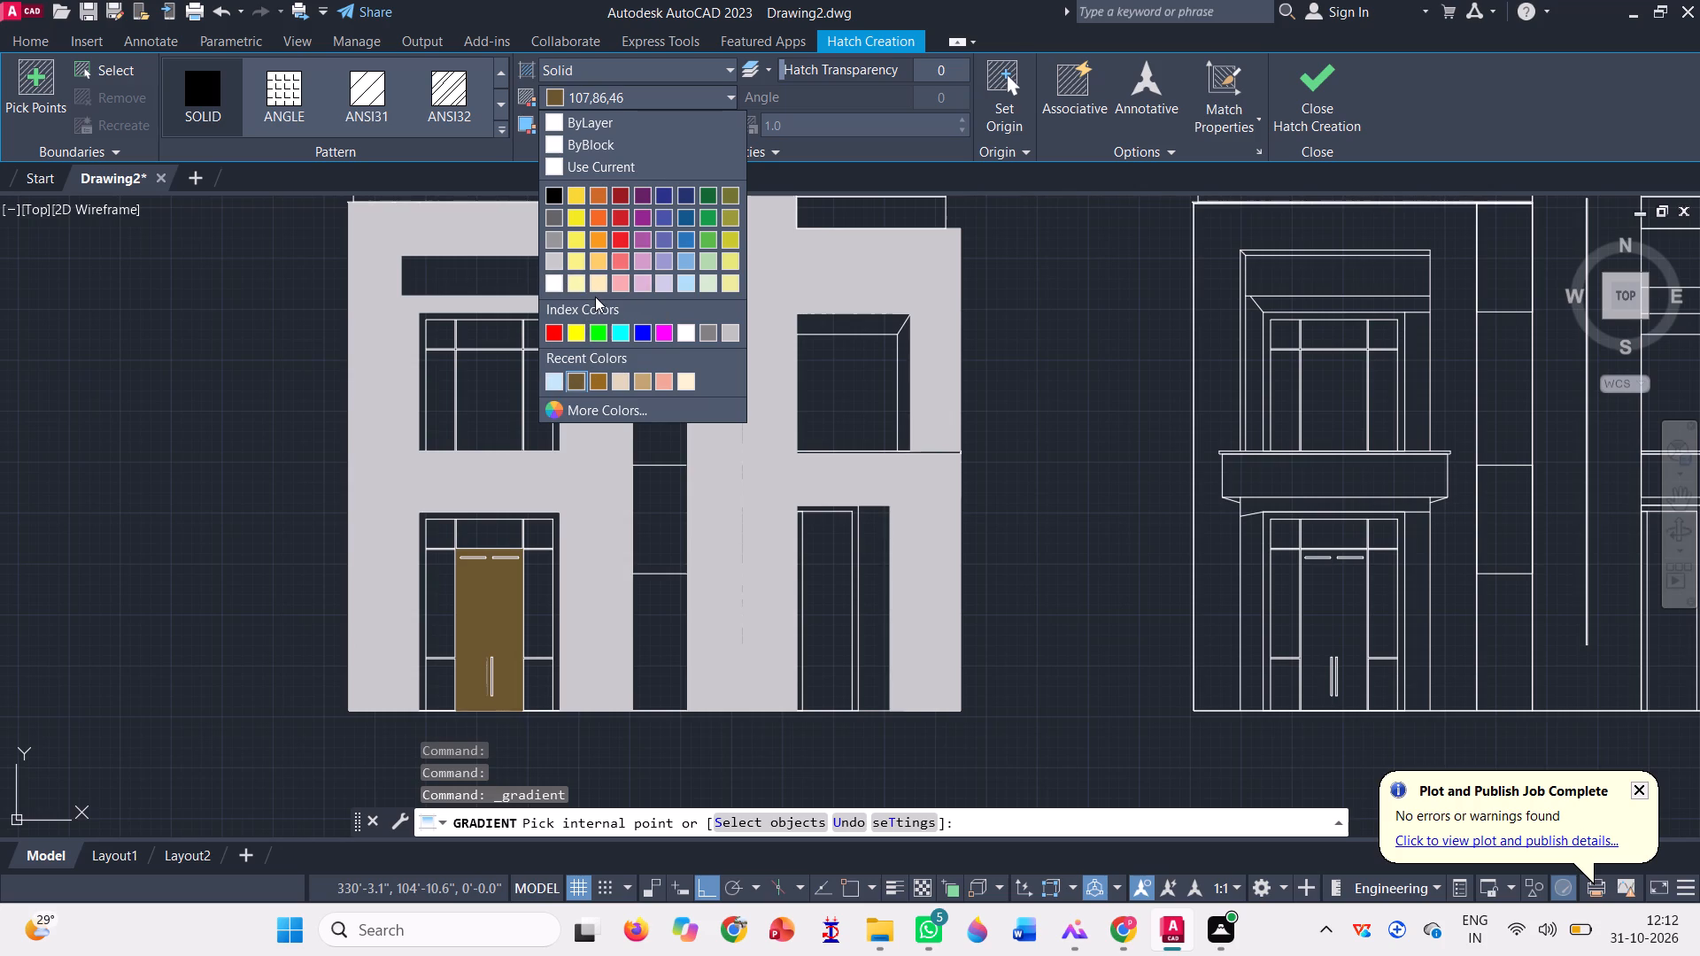
{"action": "left_click", "coordinate": [550, 215]}
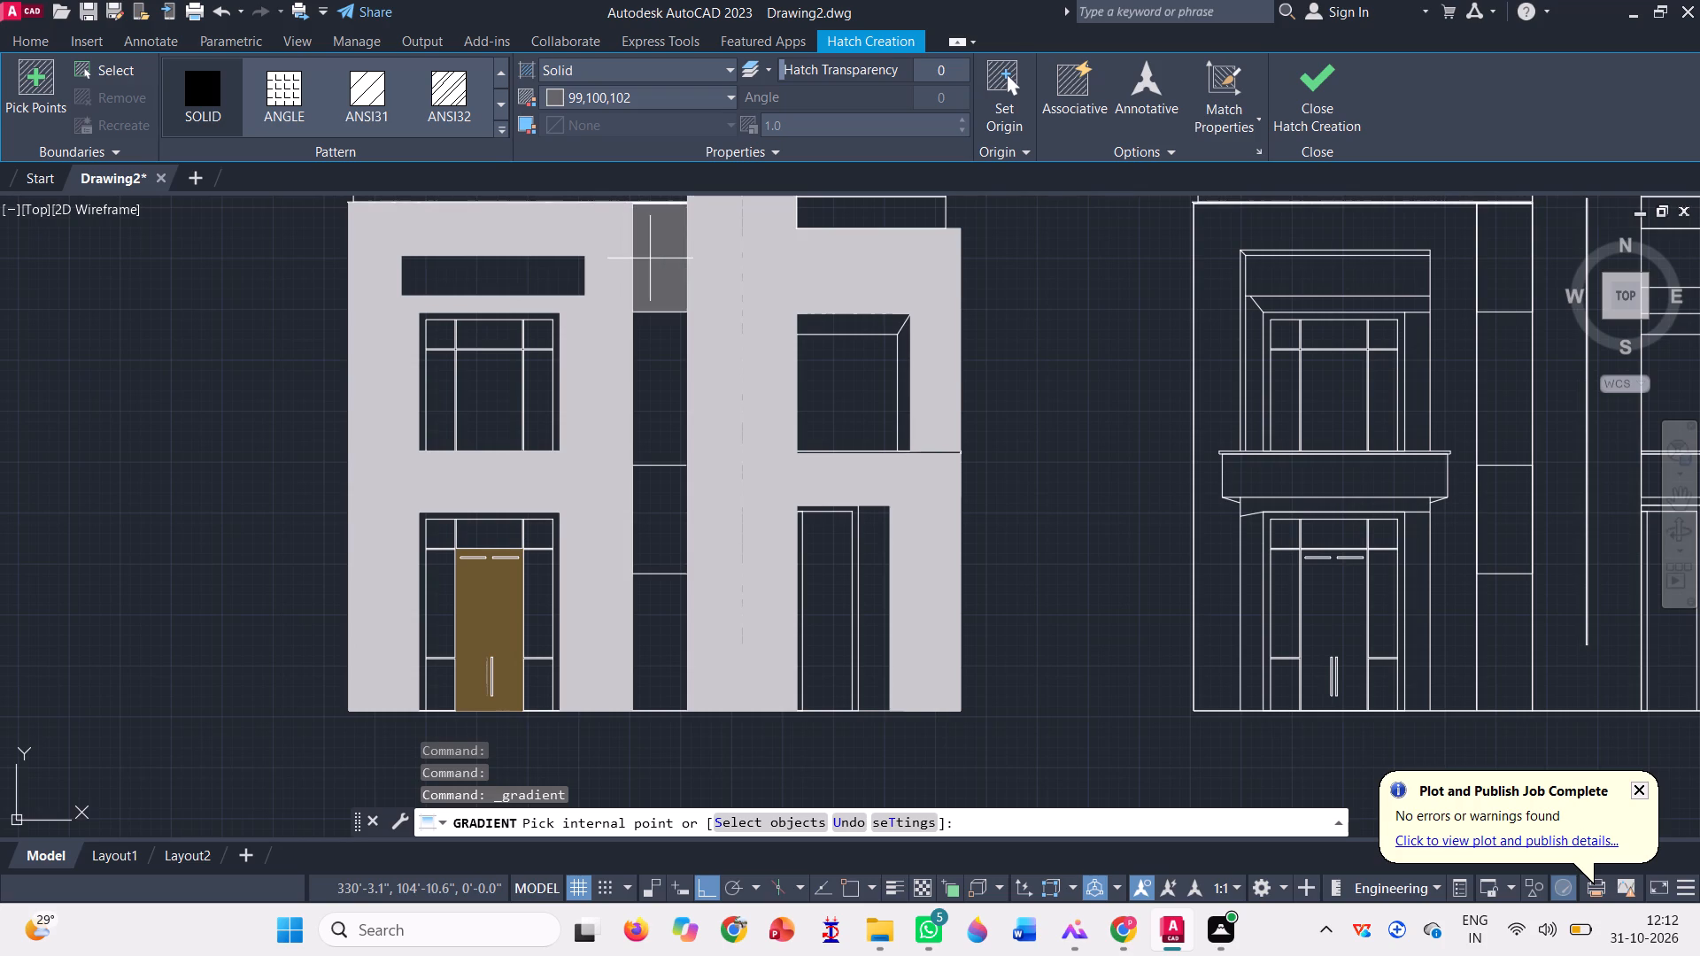
{"action": "left_click", "coordinate": [650, 258]}
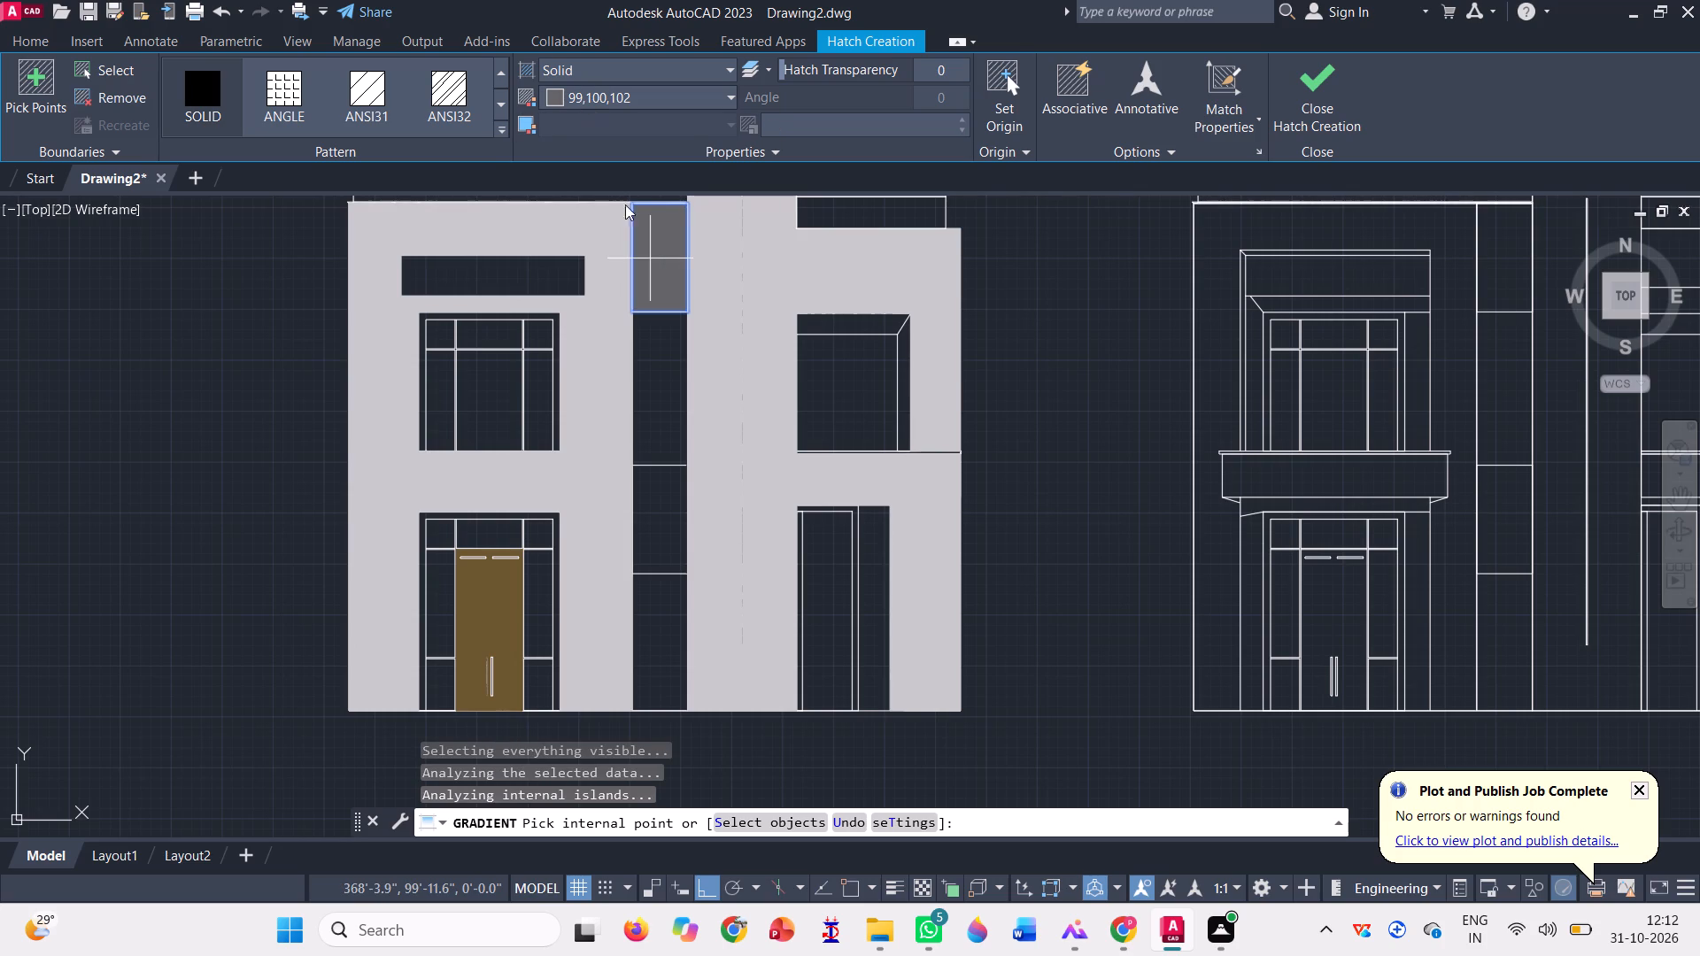
{"action": "left_click", "coordinate": [661, 517]}
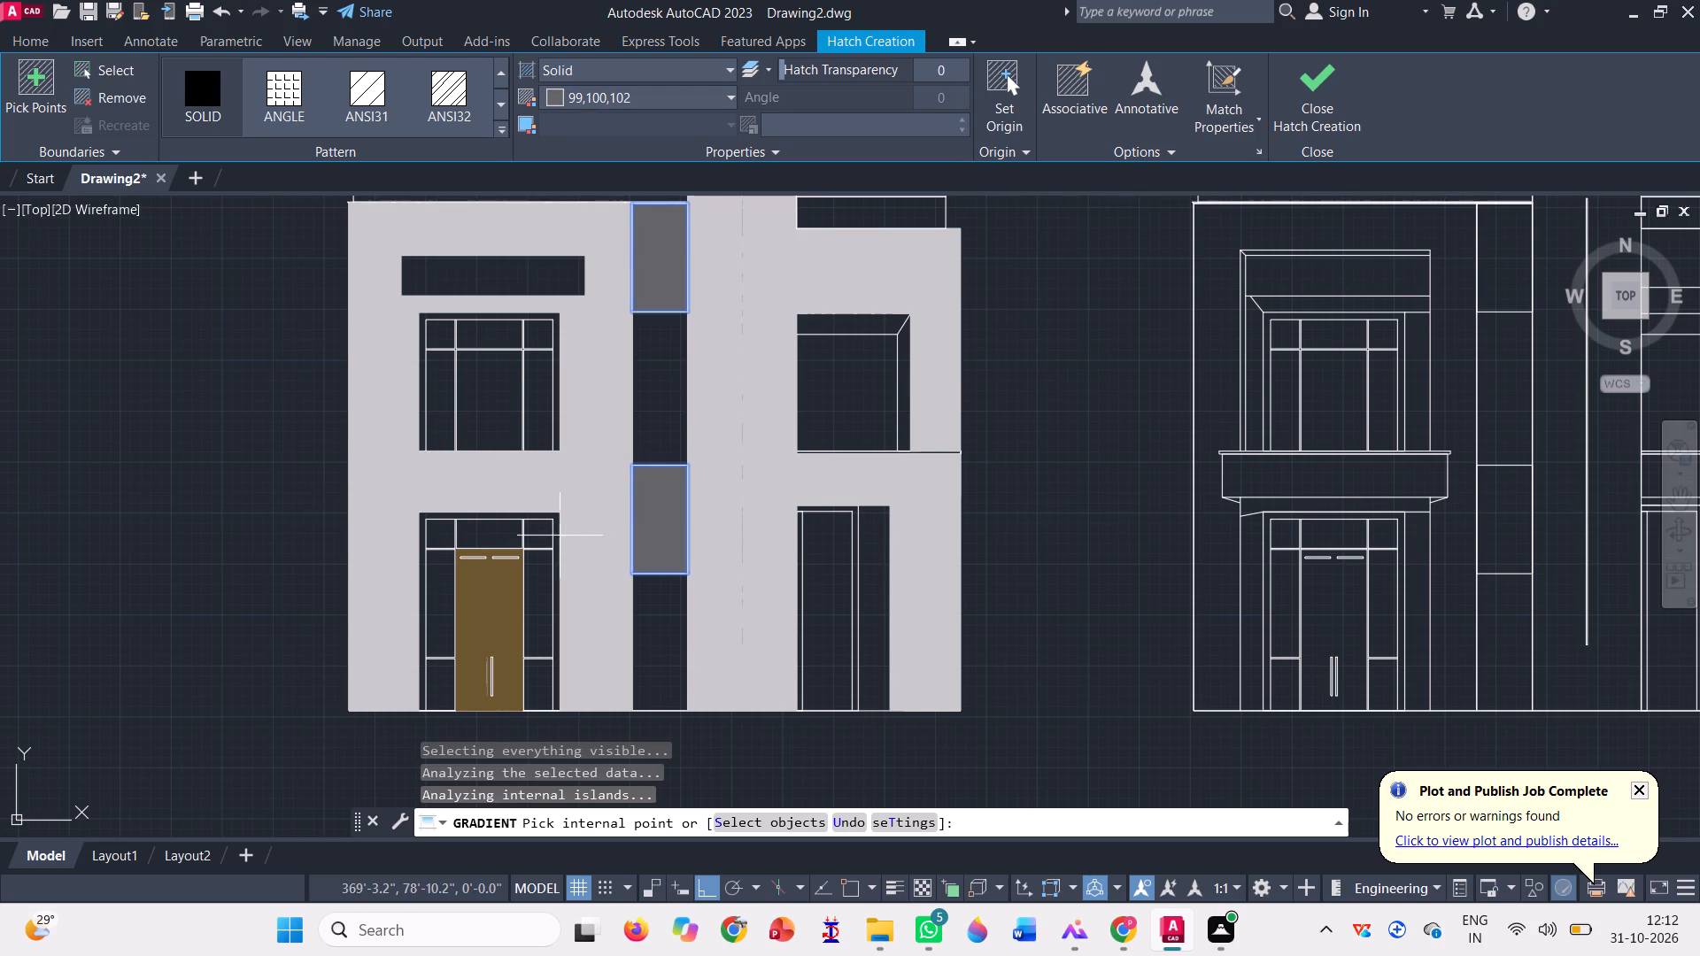
{"action": "scroll", "coordinate": [553, 497], "scroll_direction": "down", "scroll_amount": 1}
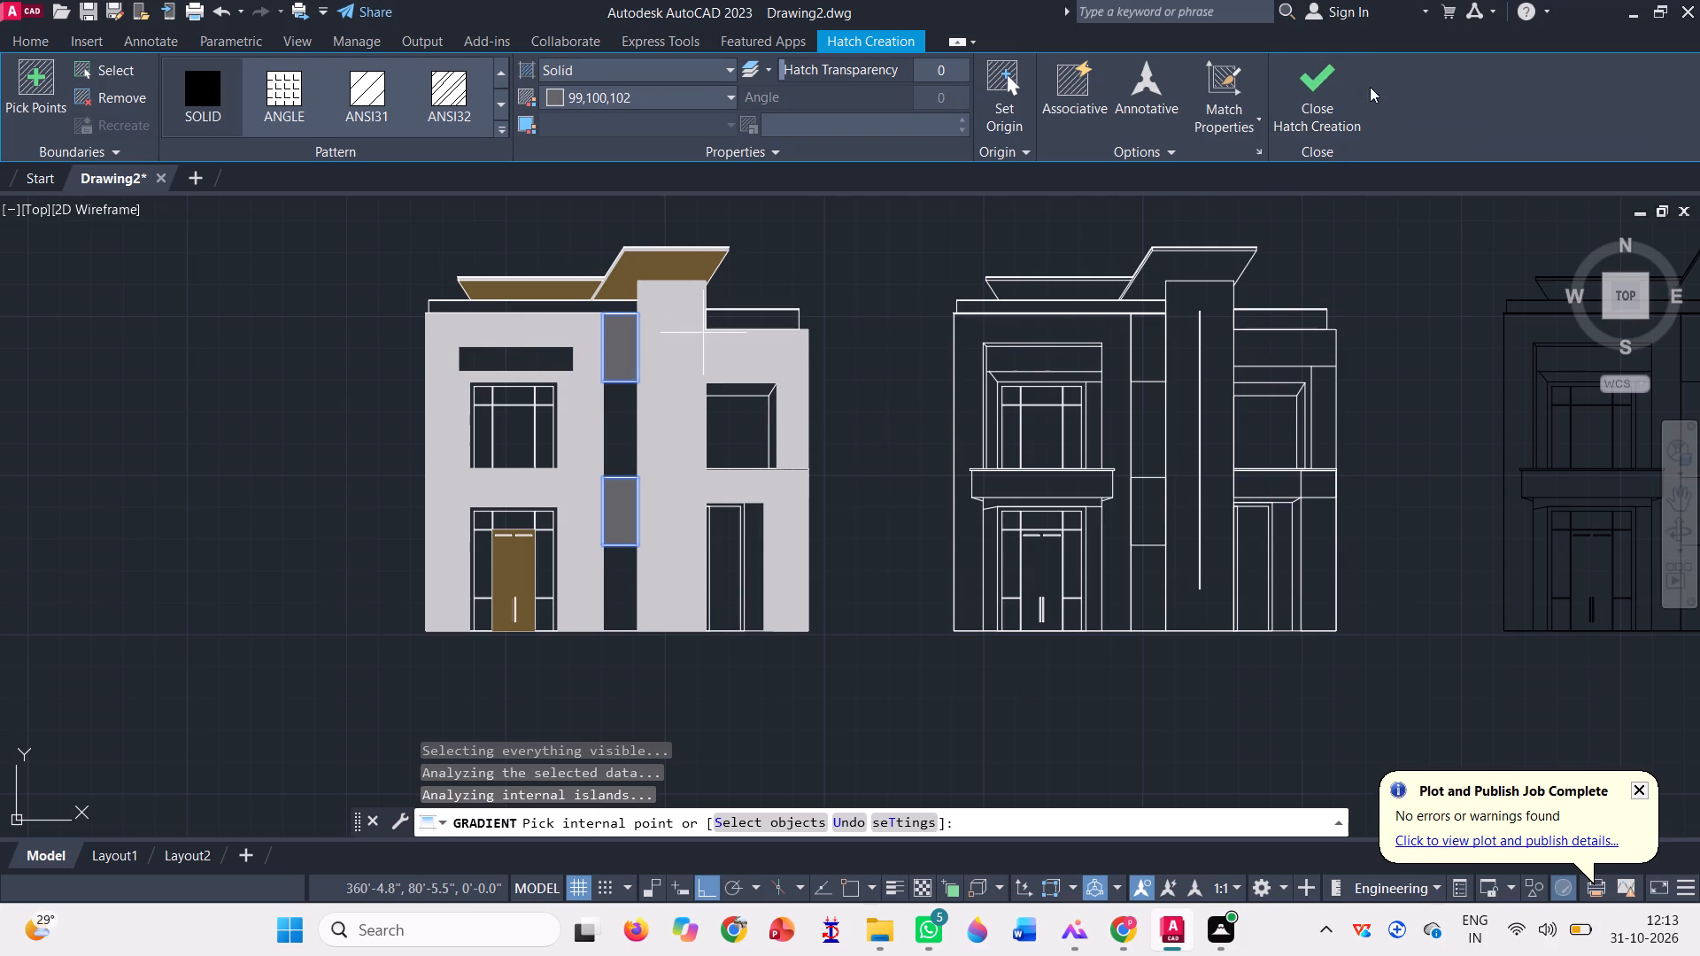
{"action": "left_click", "coordinate": [1319, 97]}
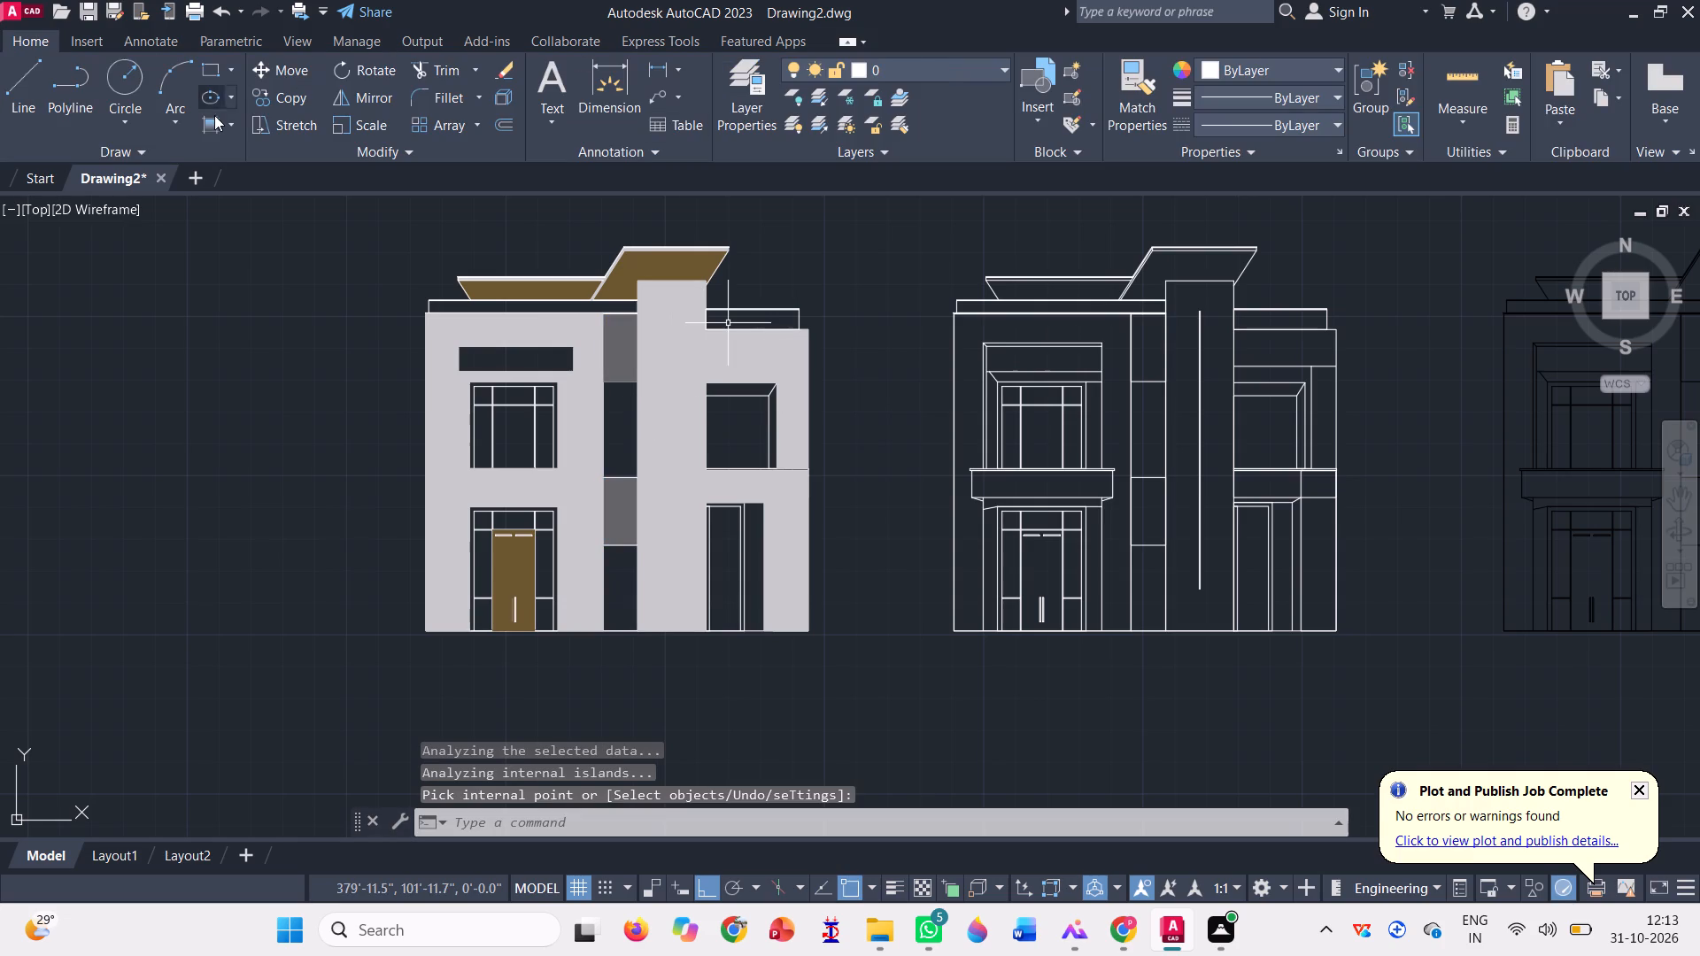
Fill the top and side reveals of the right bay's upper window with a solid hatch in gray 147,149,152.
{"action": "left_click", "coordinate": [214, 115]}
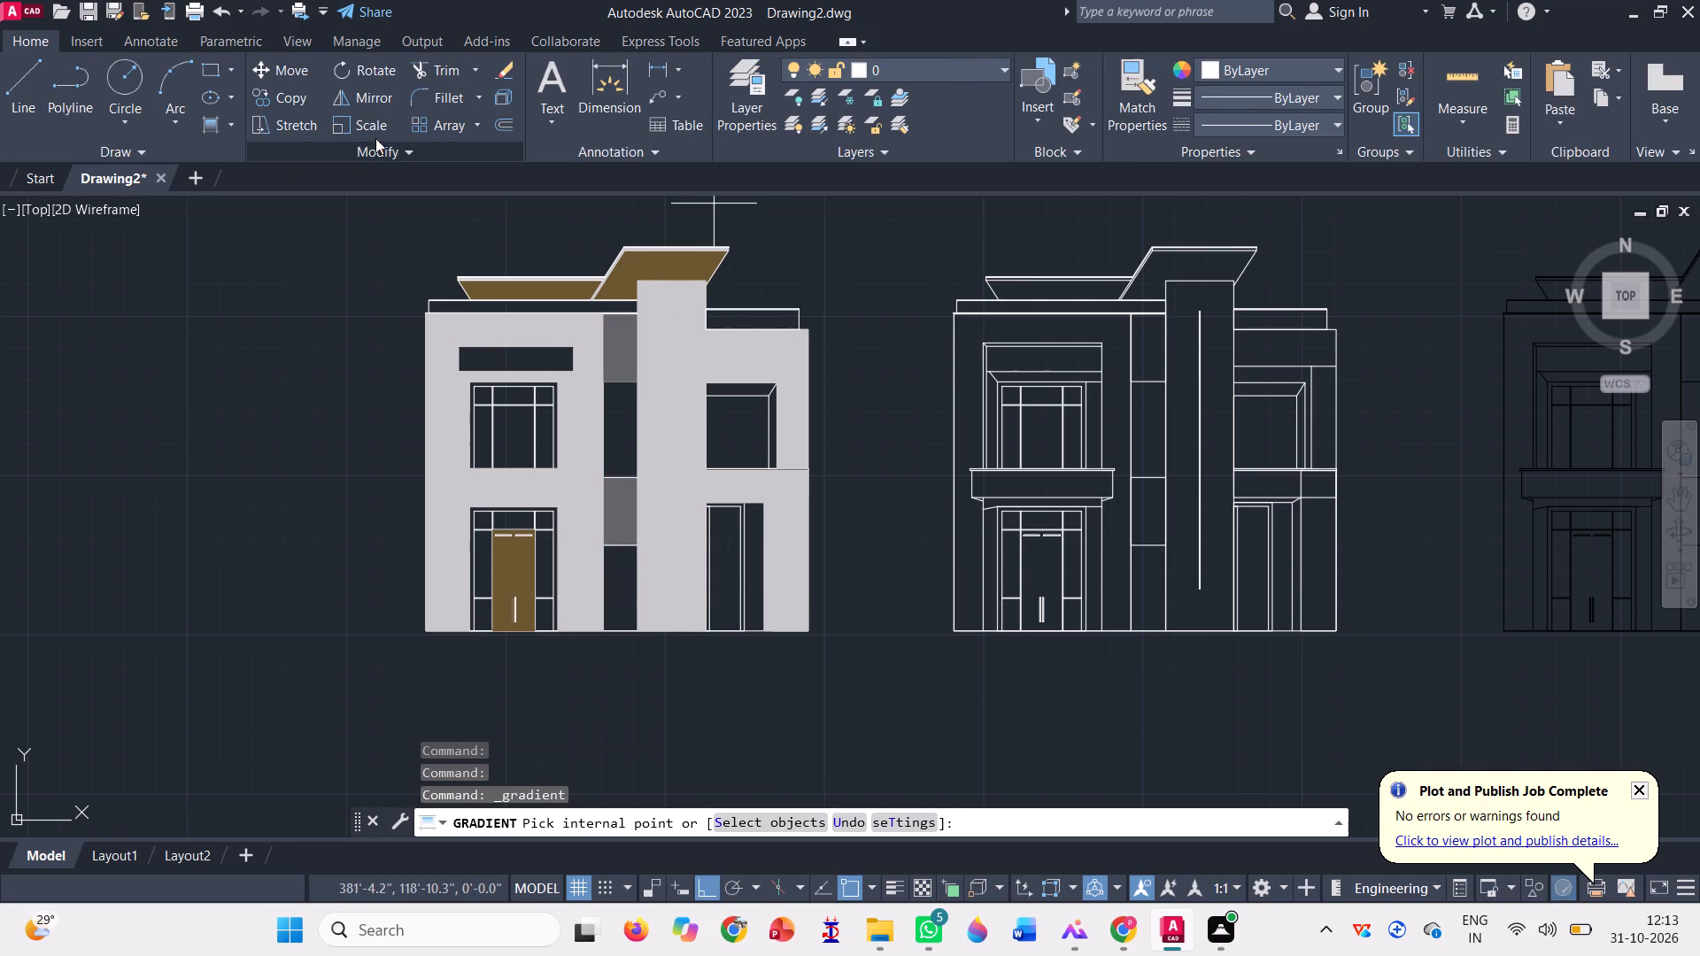
{"action": "scroll", "coordinate": [202, 142], "scroll_direction": "up", "scroll_amount": 16}
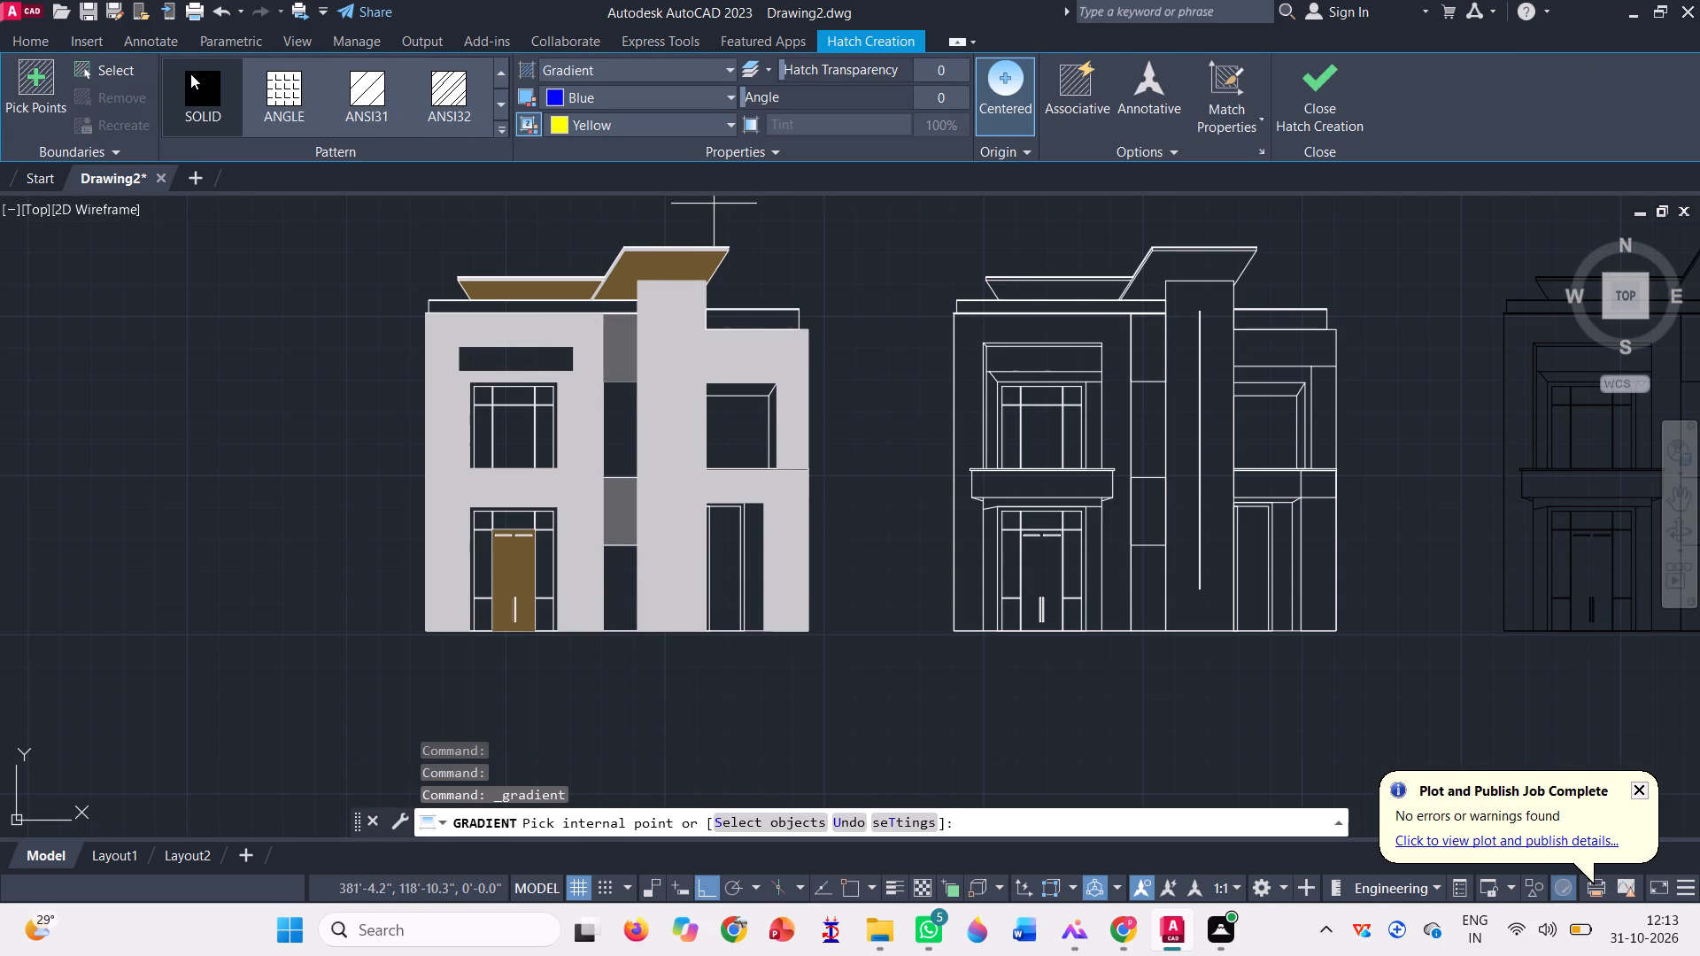
{"action": "left_click", "coordinate": [190, 73]}
{"action": "left_click", "coordinate": [645, 96]}
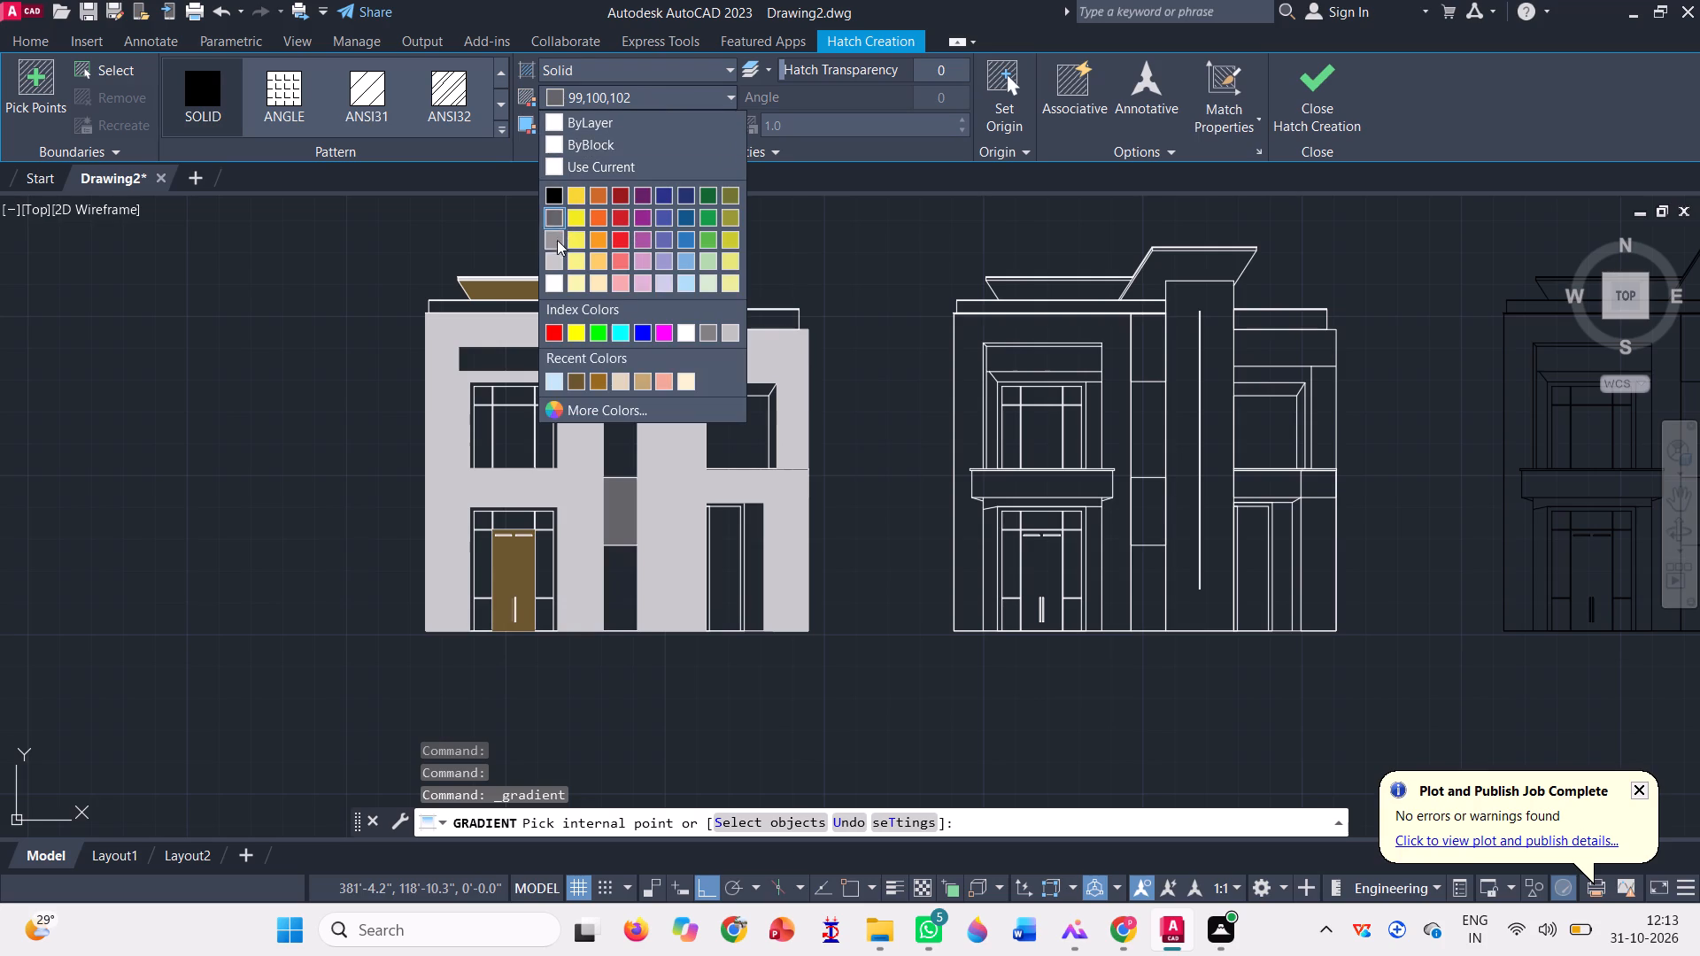
{"action": "left_click", "coordinate": [556, 267]}
{"action": "scroll", "coordinate": [782, 398], "scroll_direction": "up", "scroll_amount": 2}
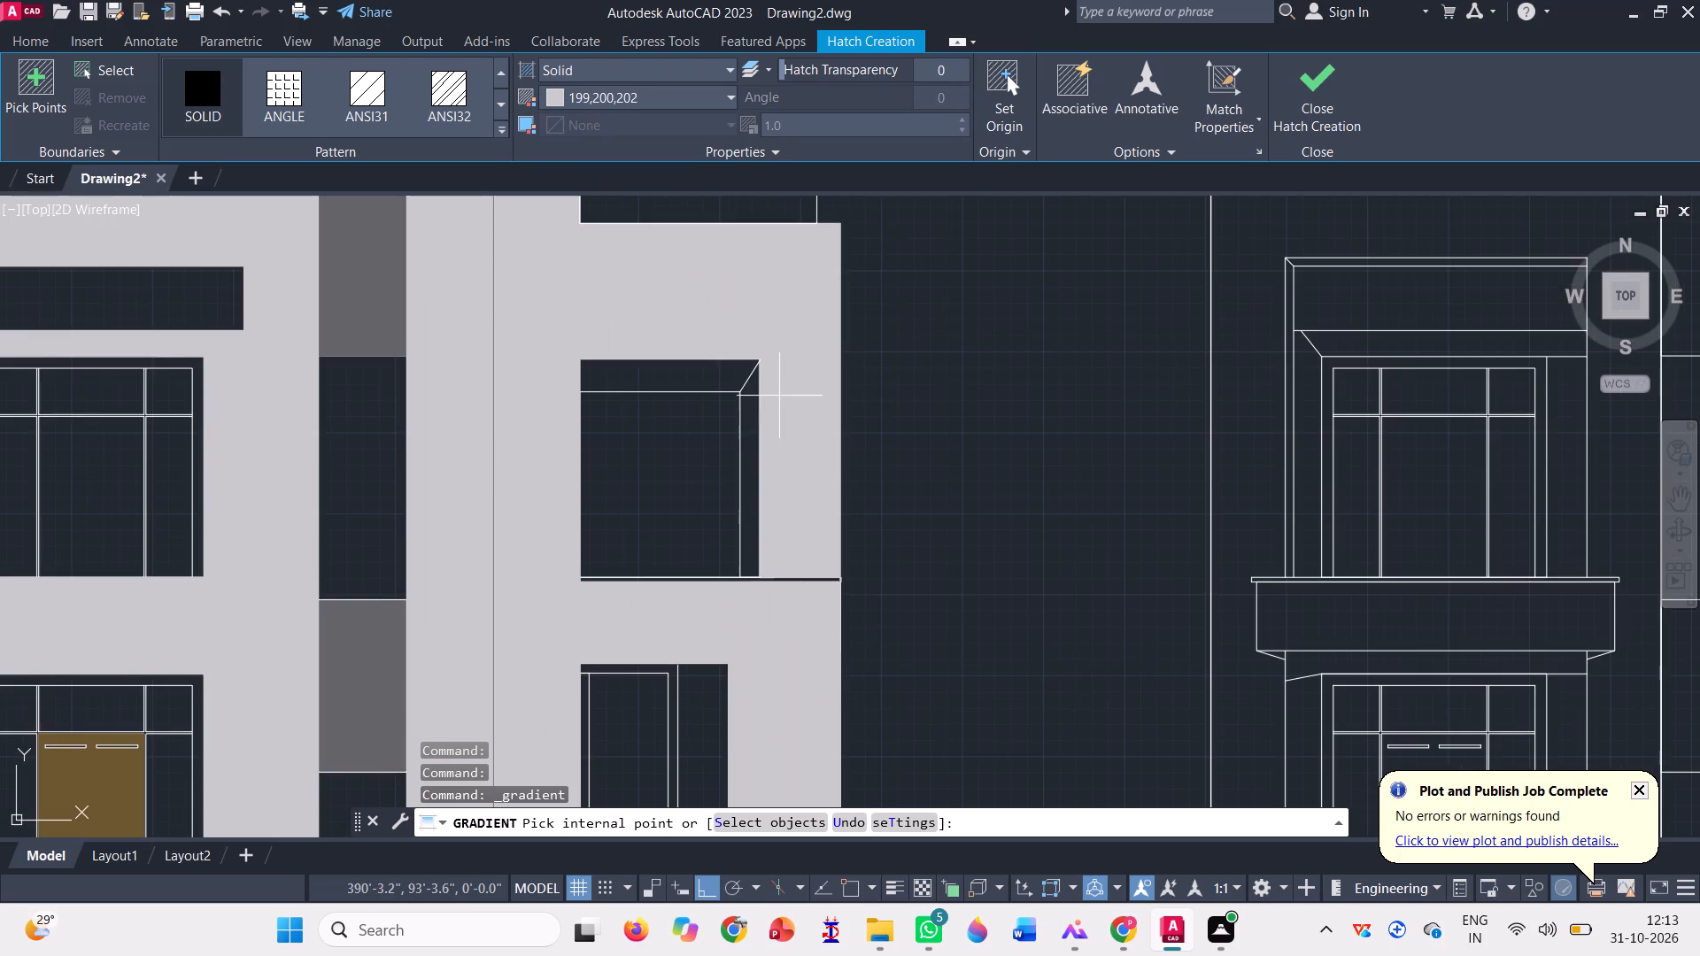
{"action": "left_click", "coordinate": [599, 97]}
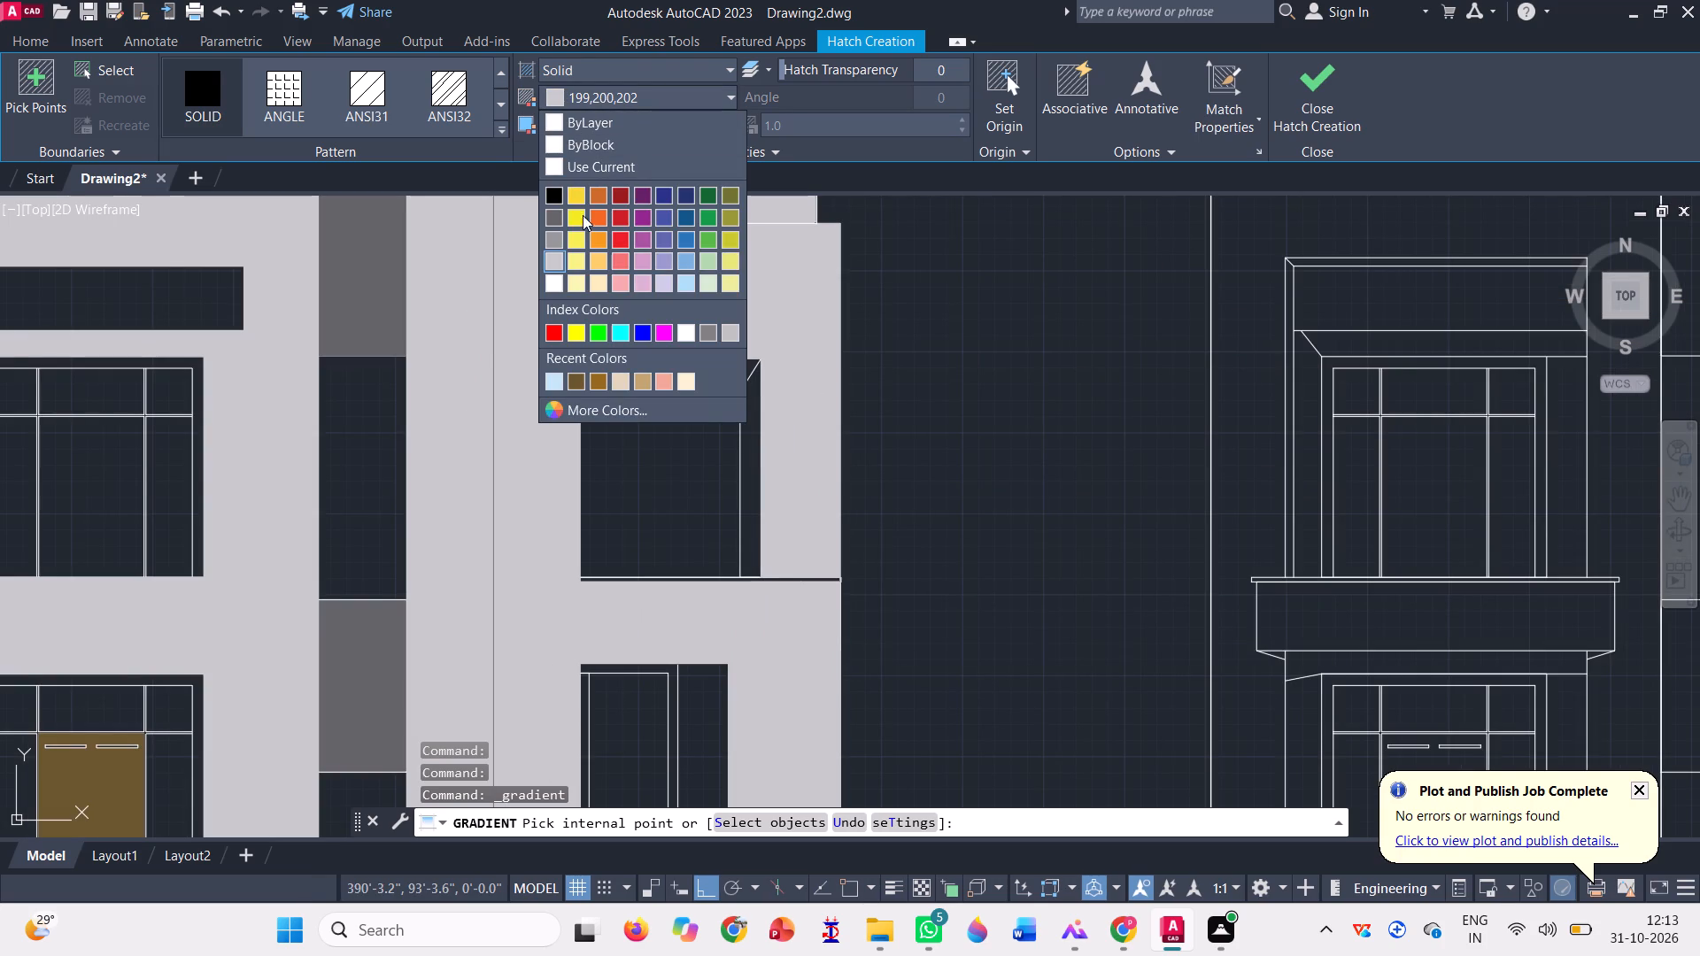
{"action": "left_click", "coordinate": [552, 236]}
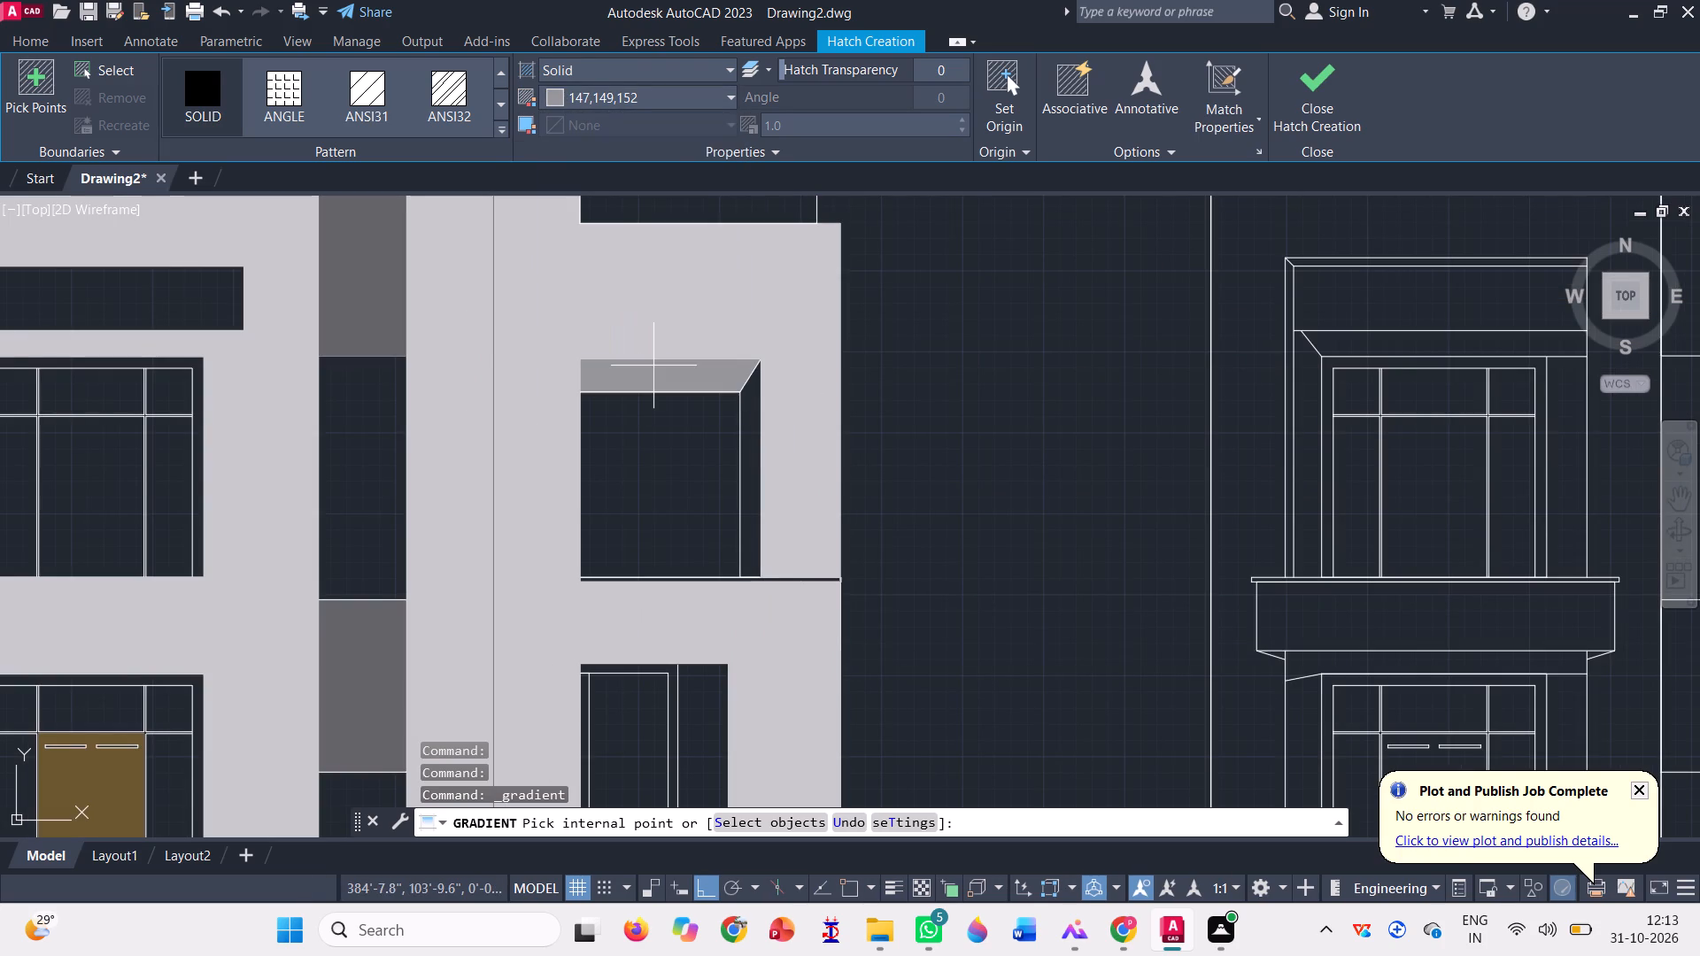
{"action": "left_click", "coordinate": [653, 366]}
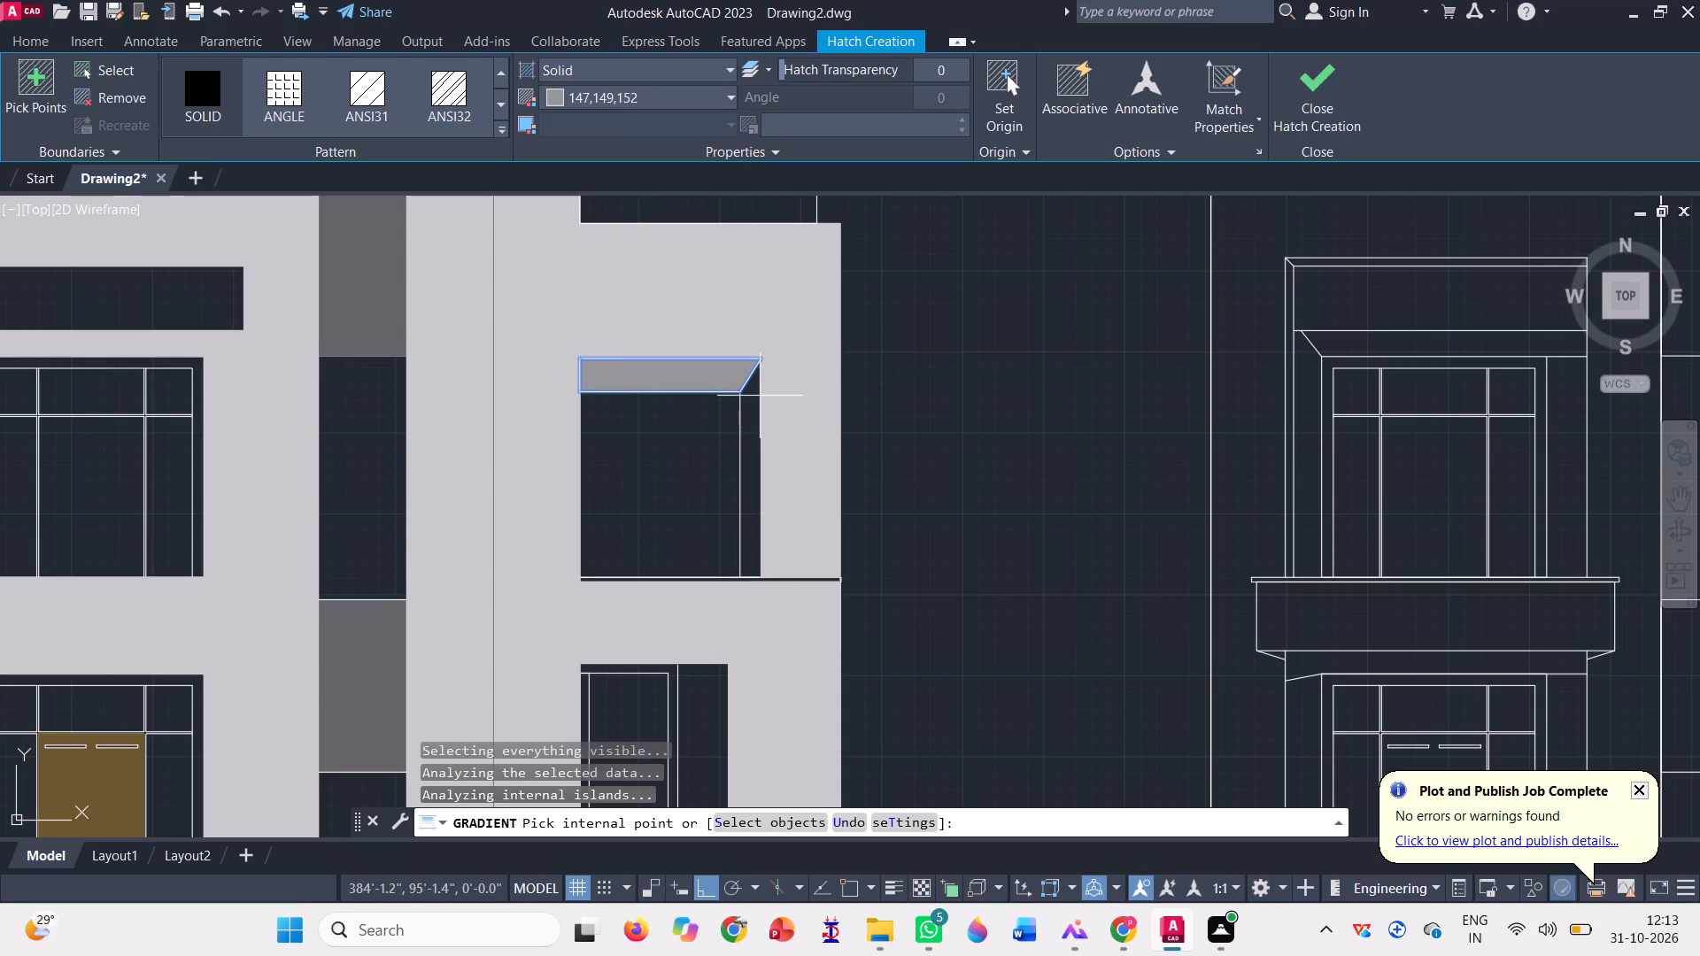
{"action": "left_click", "coordinate": [751, 397]}
Fill the left, top and right surround strips of the left bay's upper window with the same gray 147,149,152.
{"action": "scroll", "coordinate": [743, 387], "scroll_direction": "down", "scroll_amount": 2}
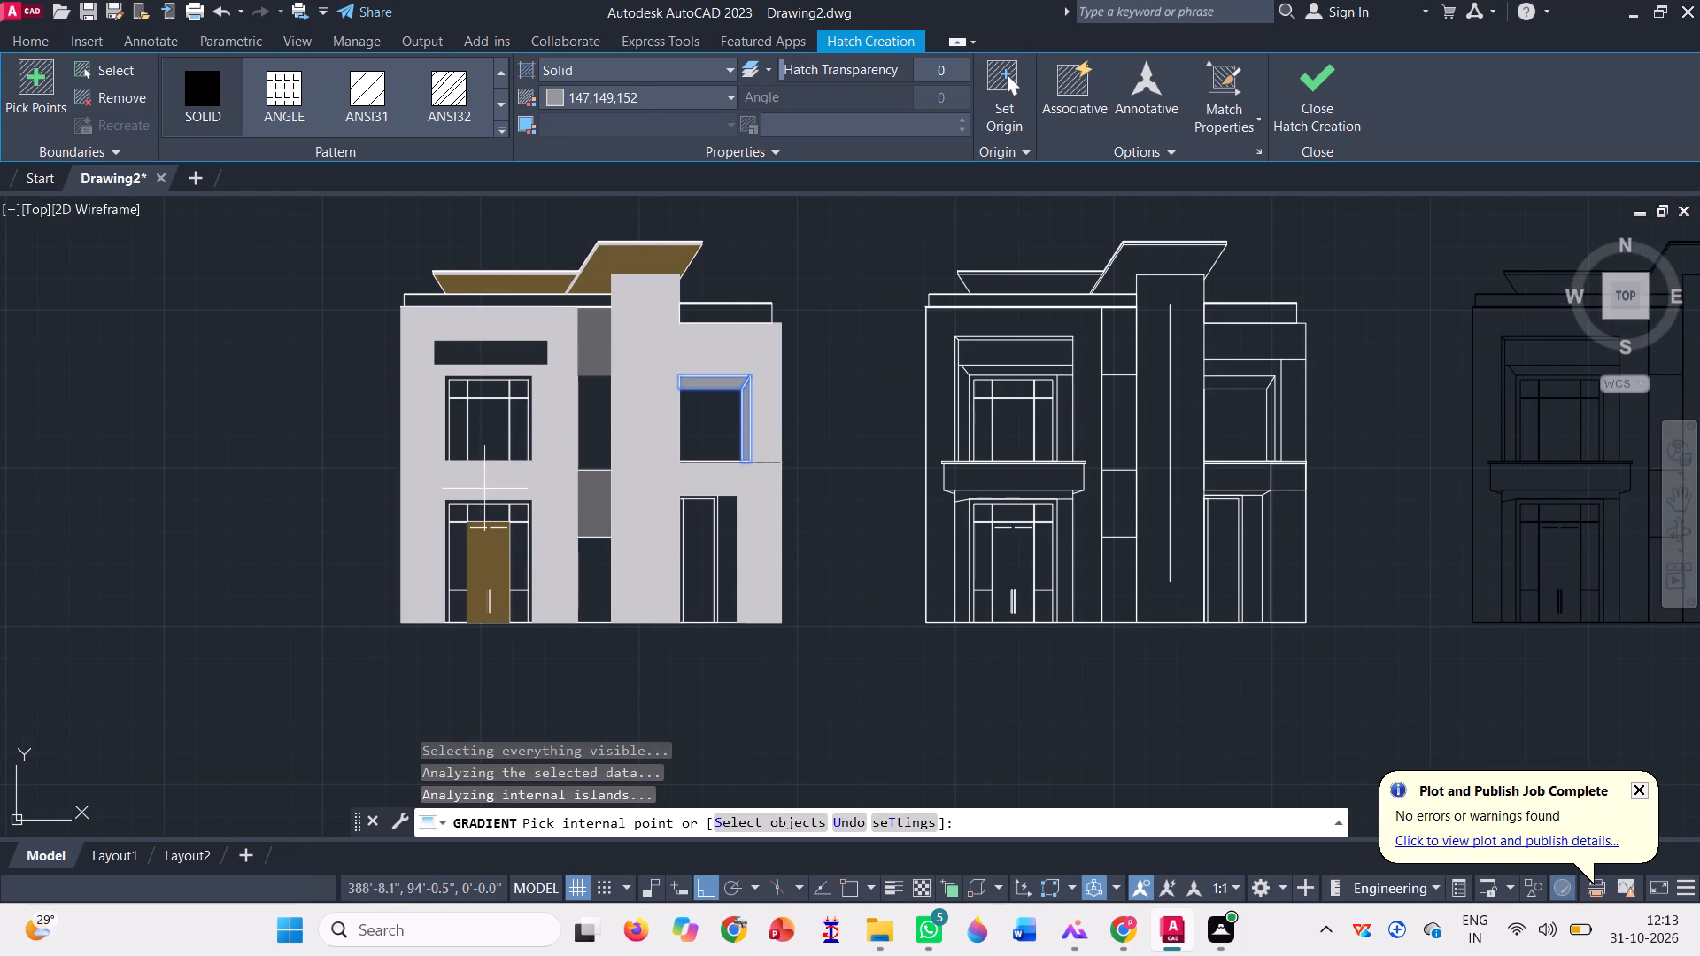
{"action": "scroll", "coordinate": [439, 398], "scroll_direction": "up", "scroll_amount": 2}
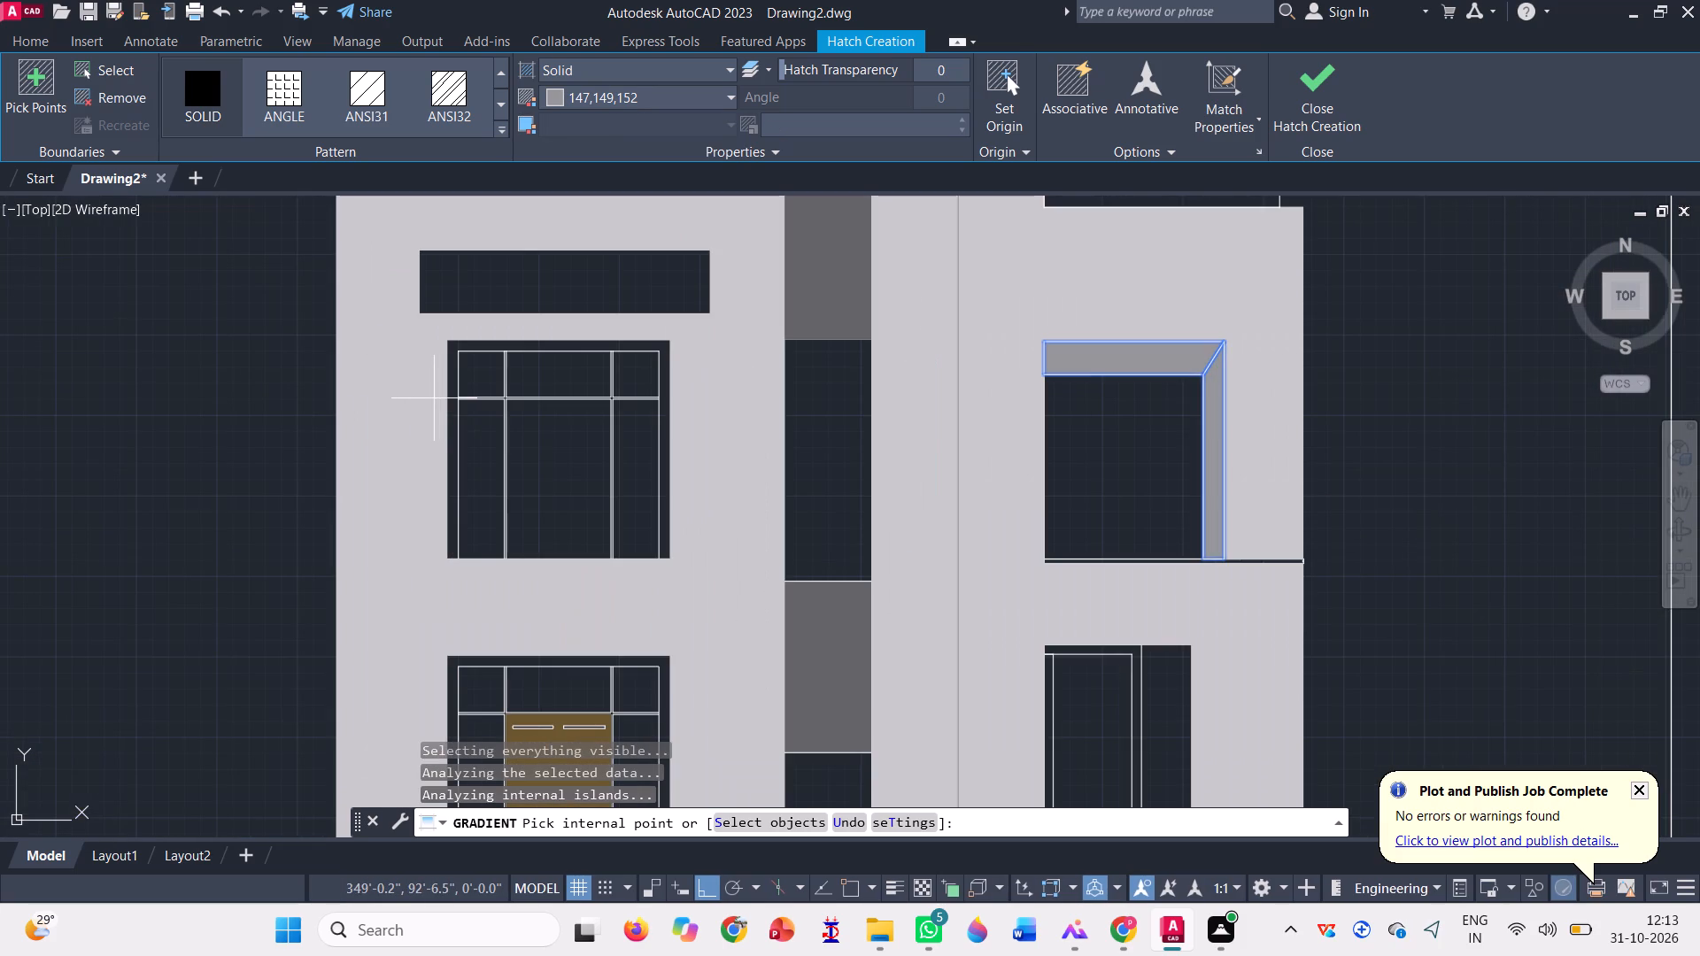
{"action": "left_click", "coordinate": [434, 398]}
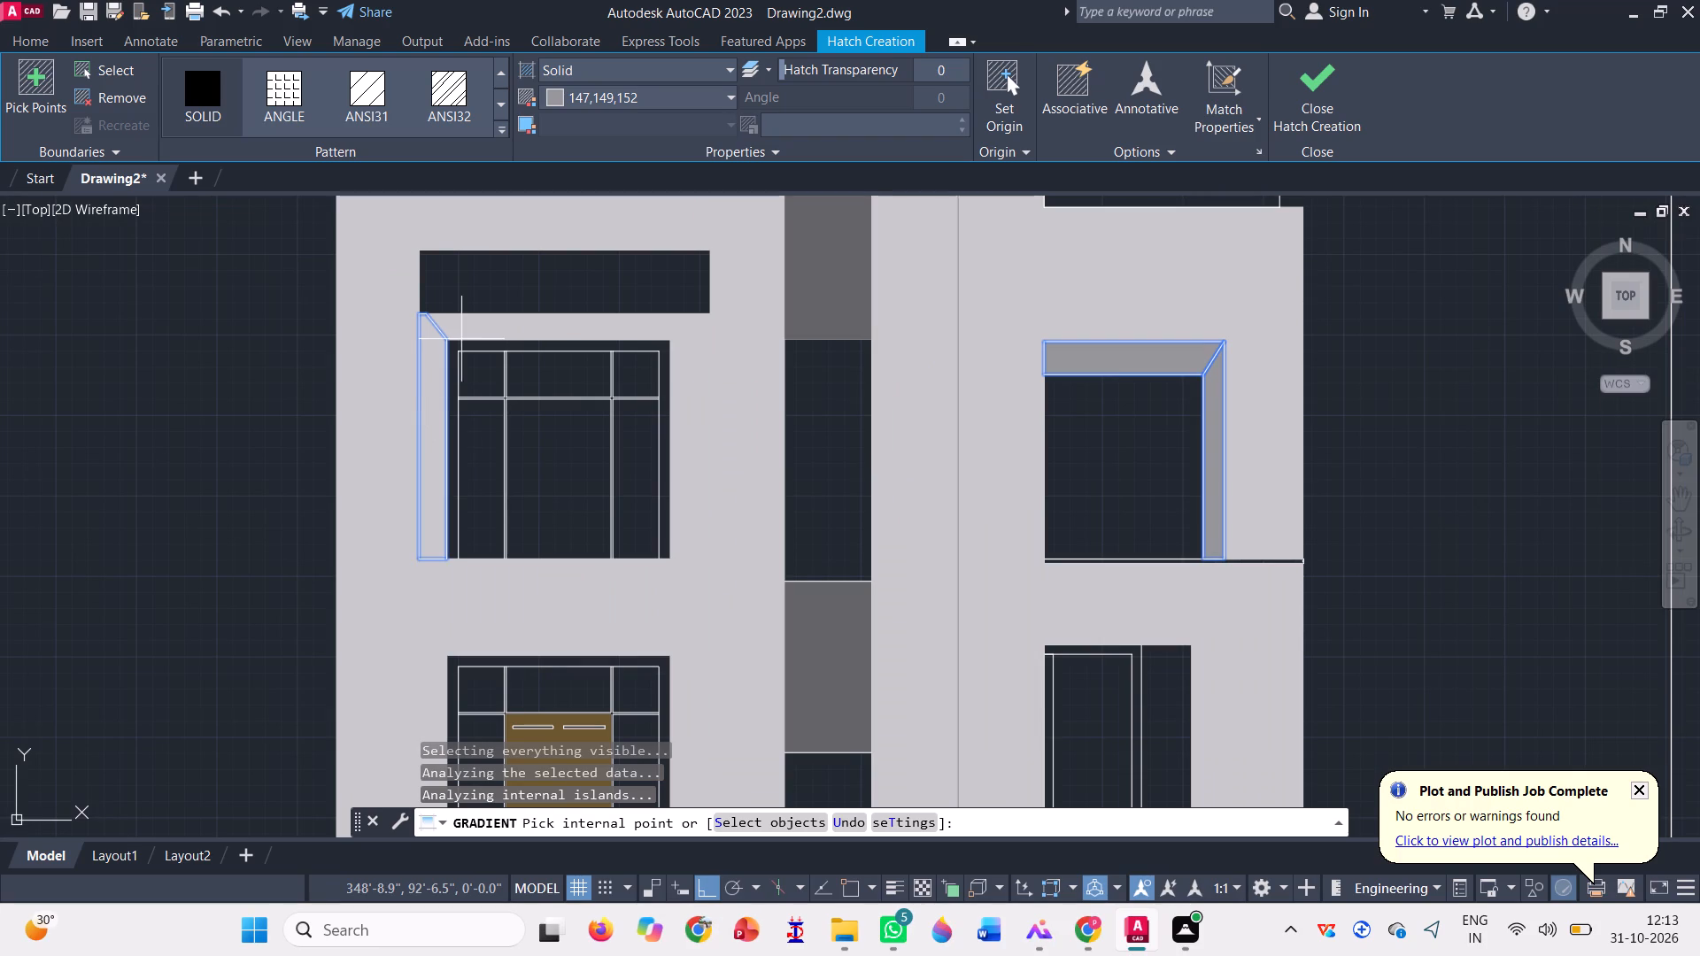
{"action": "left_click", "coordinate": [471, 332]}
{"action": "scroll", "coordinate": [471, 332], "scroll_direction": "down", "scroll_amount": 1}
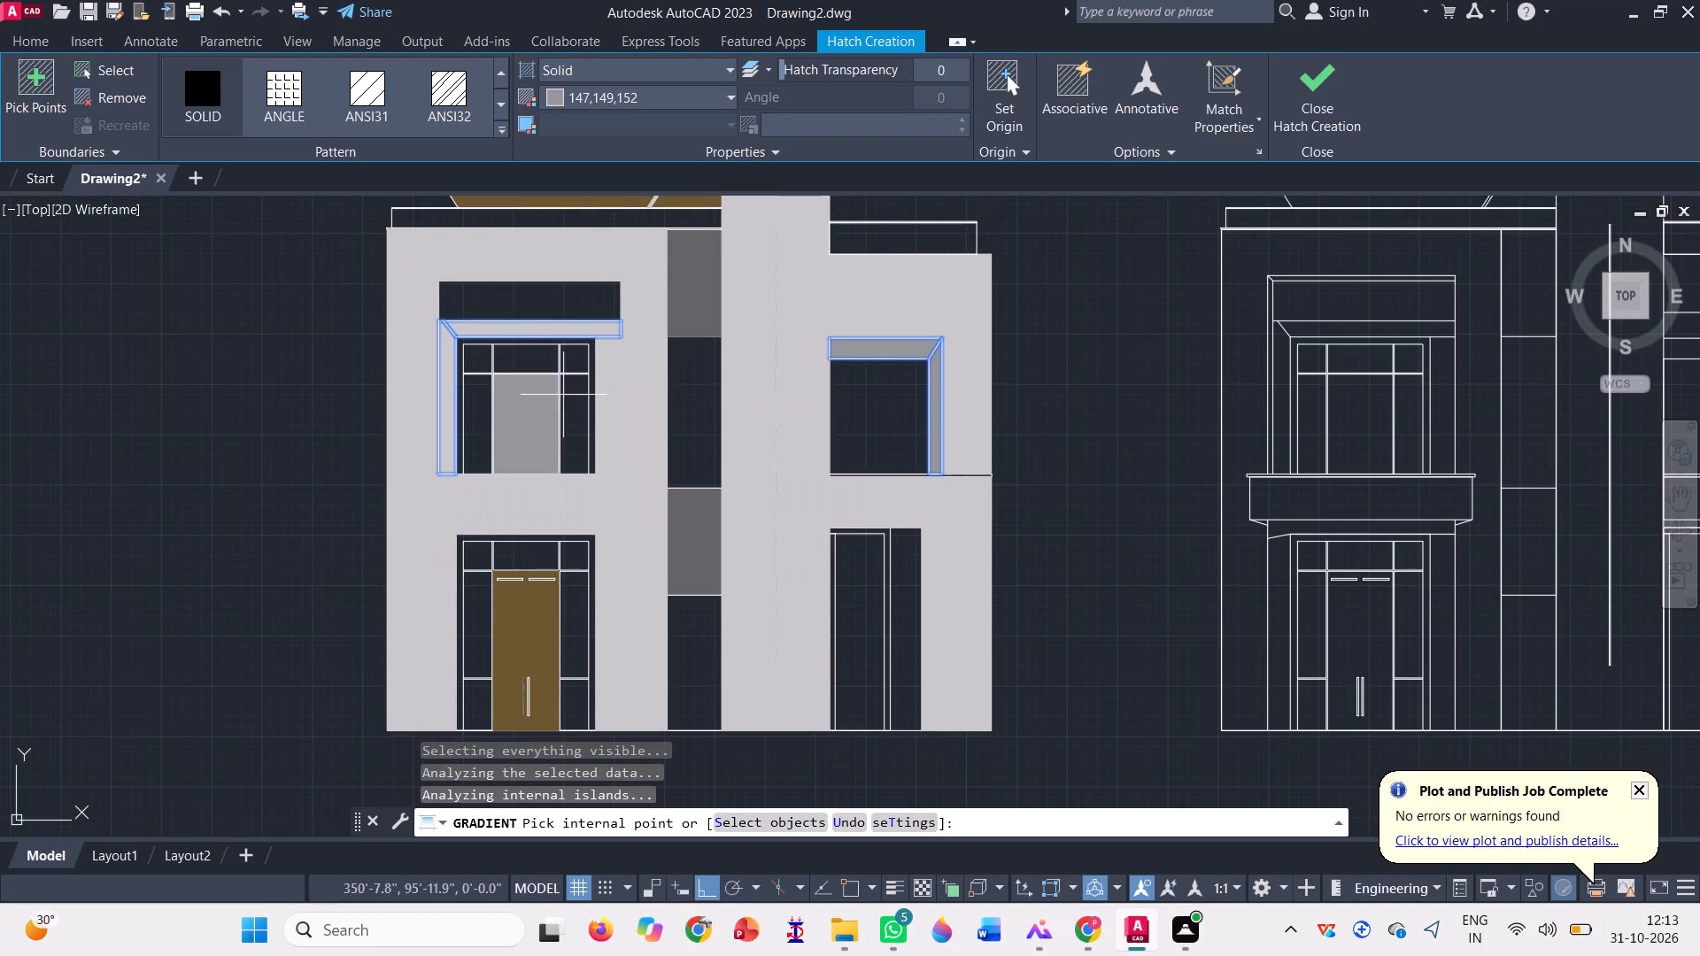
{"action": "left_click", "coordinate": [610, 380]}
Fill the left, top and right surround strips of the left bay's entrance door with the same gray 147,149,152.
{"action": "scroll", "coordinate": [610, 382], "scroll_direction": "down", "scroll_amount": 2}
{"action": "scroll", "coordinate": [607, 502], "scroll_direction": "up", "scroll_amount": 3}
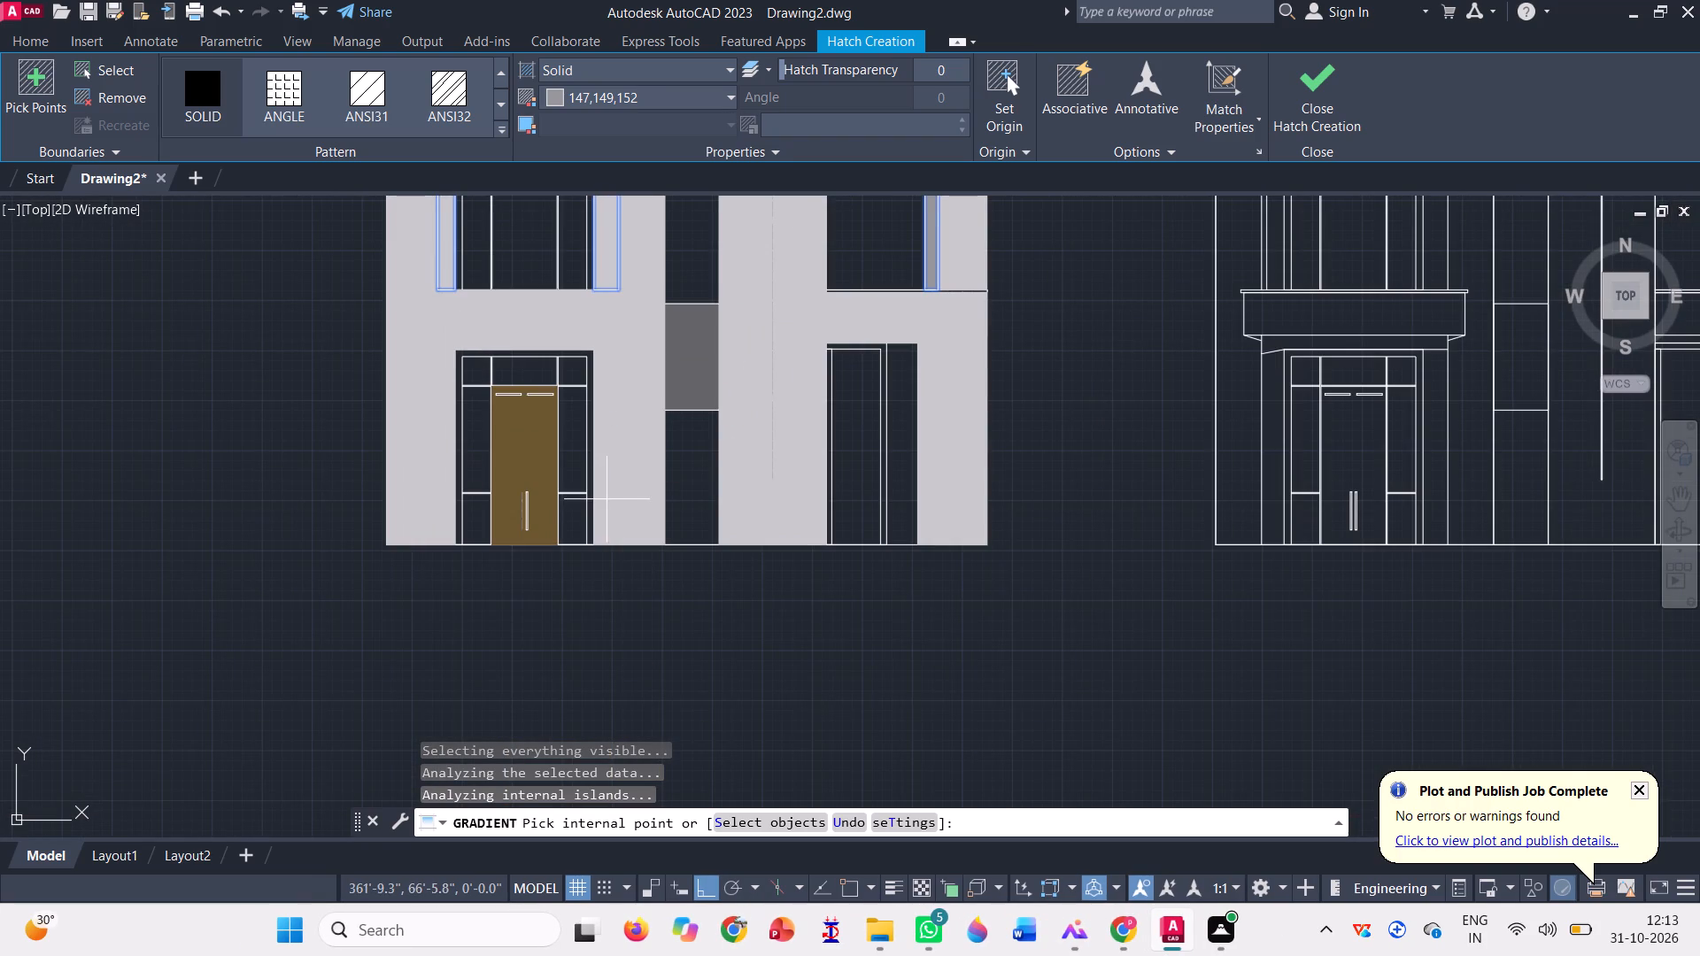
{"action": "left_click", "coordinate": [440, 370]}
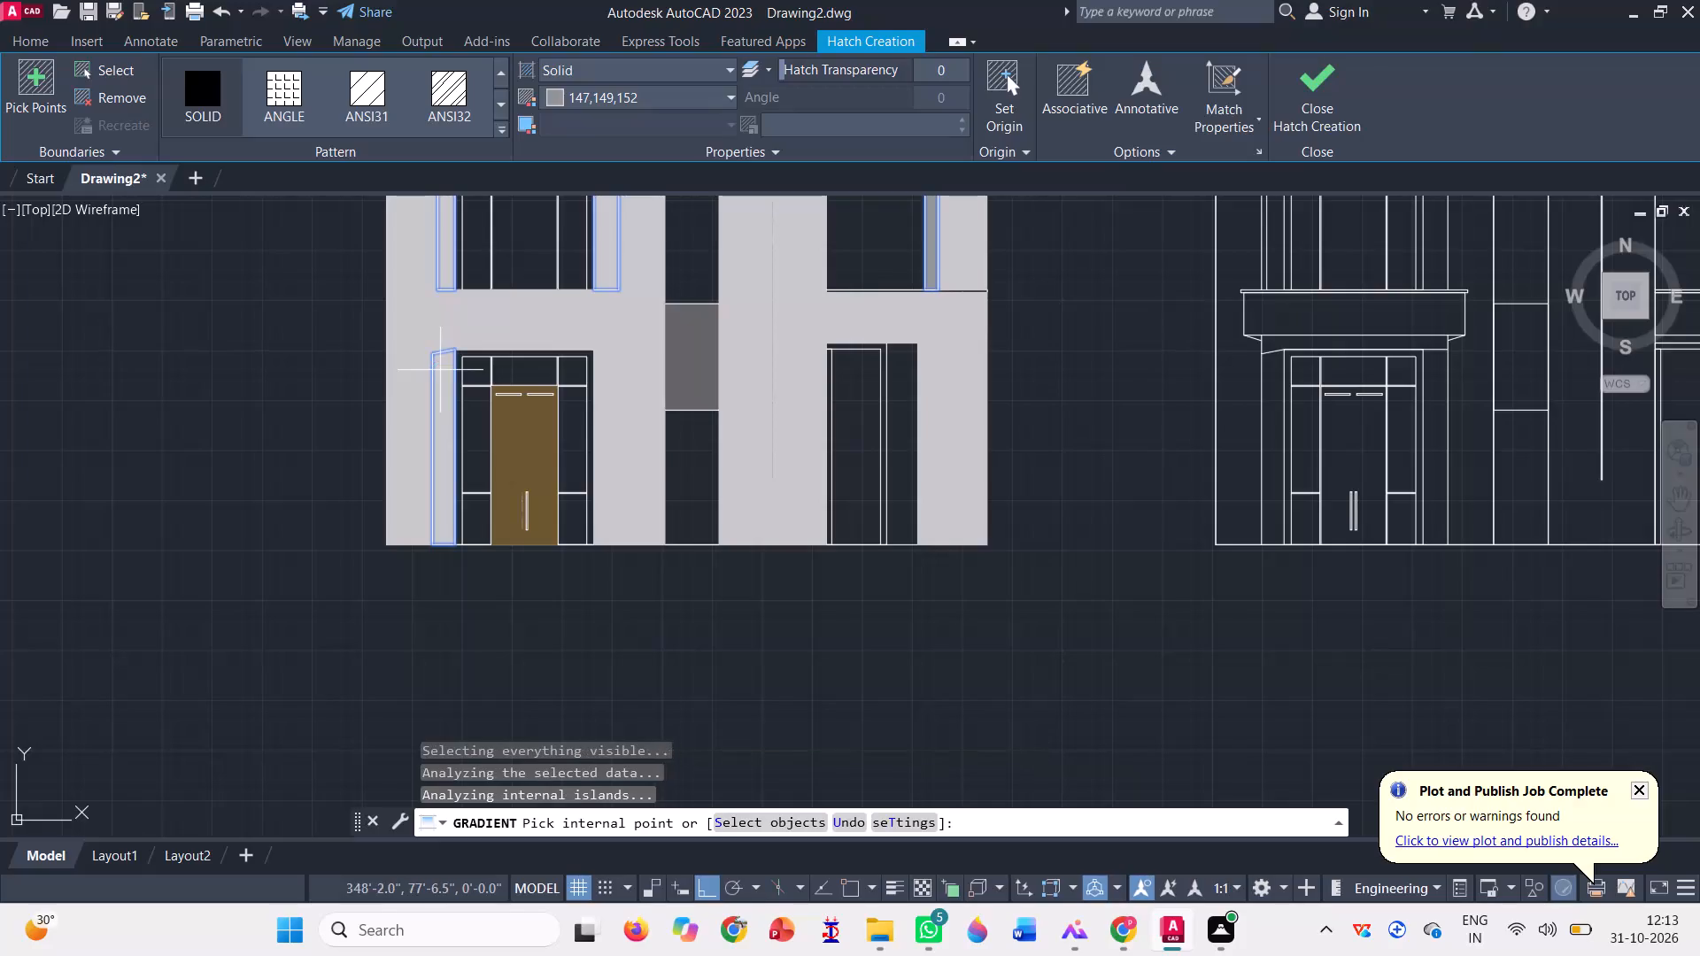
{"action": "left_click", "coordinate": [470, 336]}
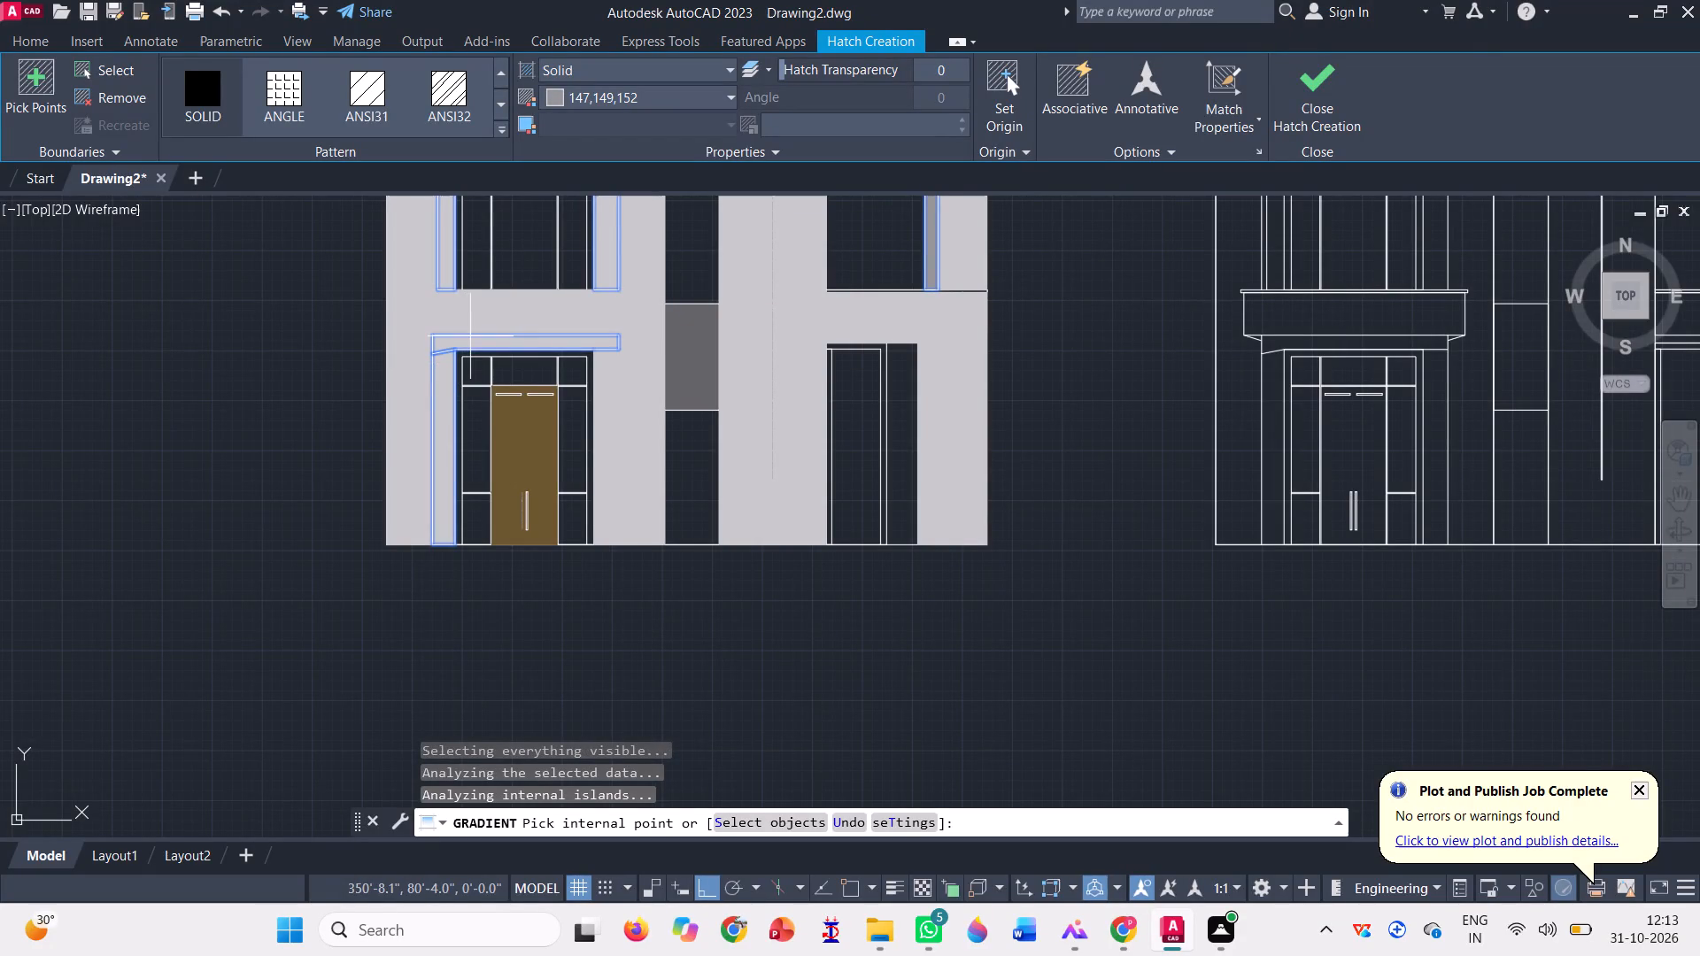
{"action": "left_click", "coordinate": [609, 427]}
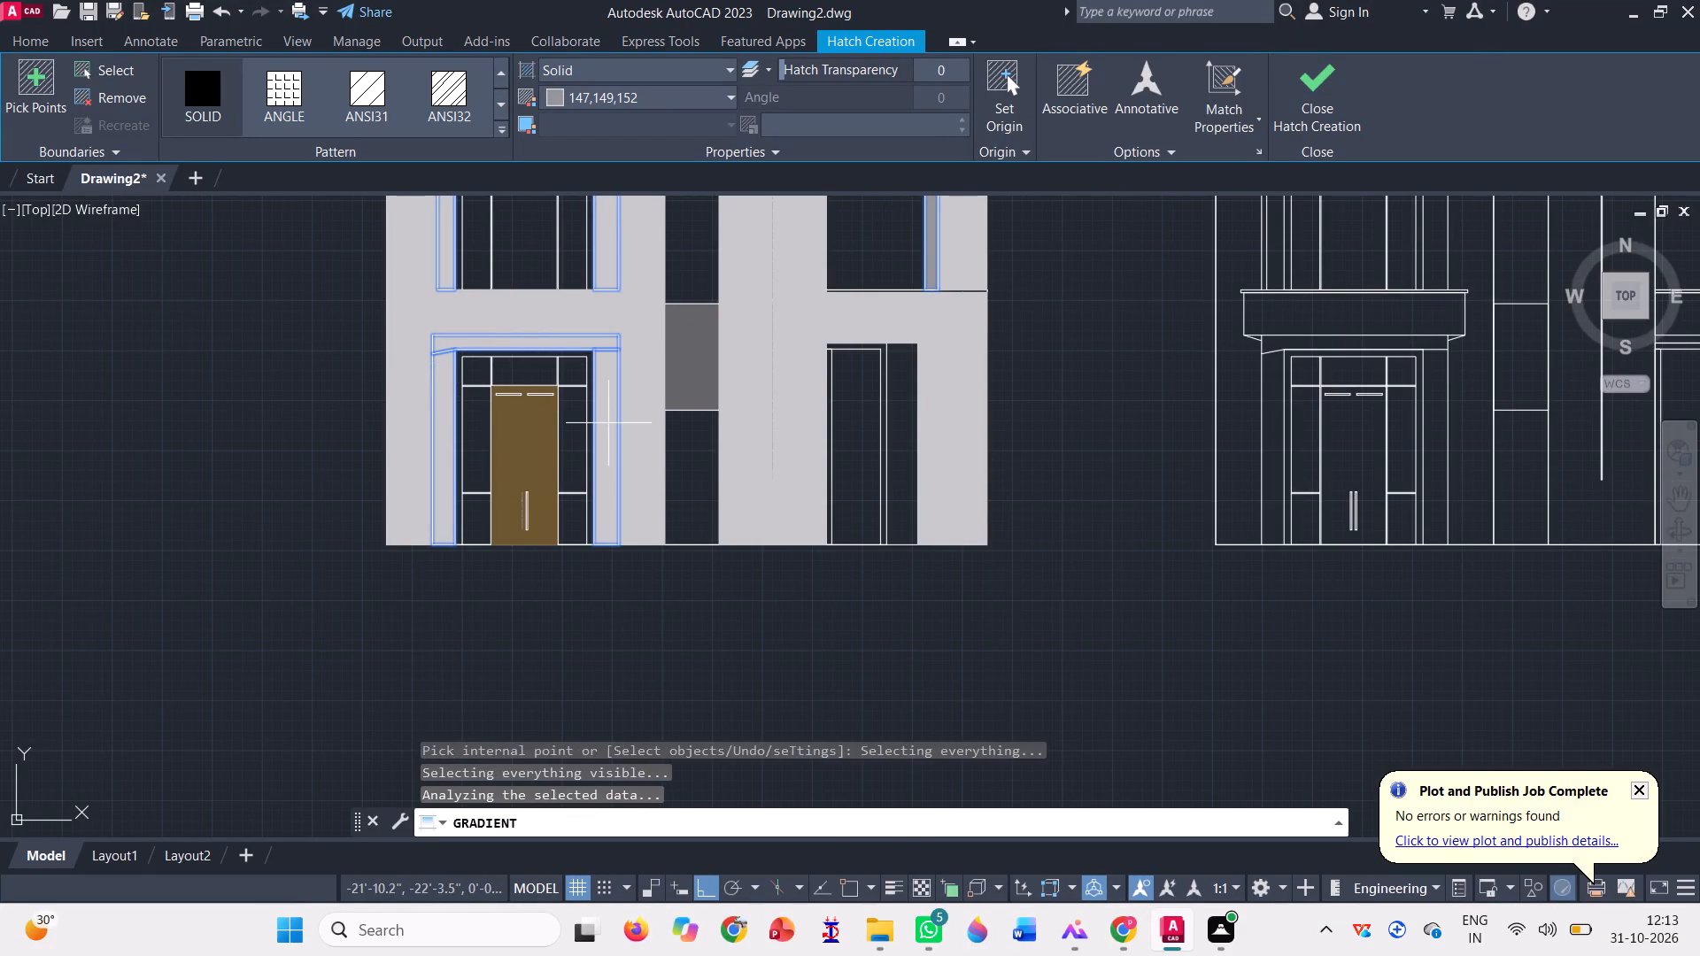
Fill the side and top reveals of the right bay's ground-floor door with the same gray 147,149,152, leaving the outer wall unchanged.
{"action": "left_click", "coordinate": [943, 403]}
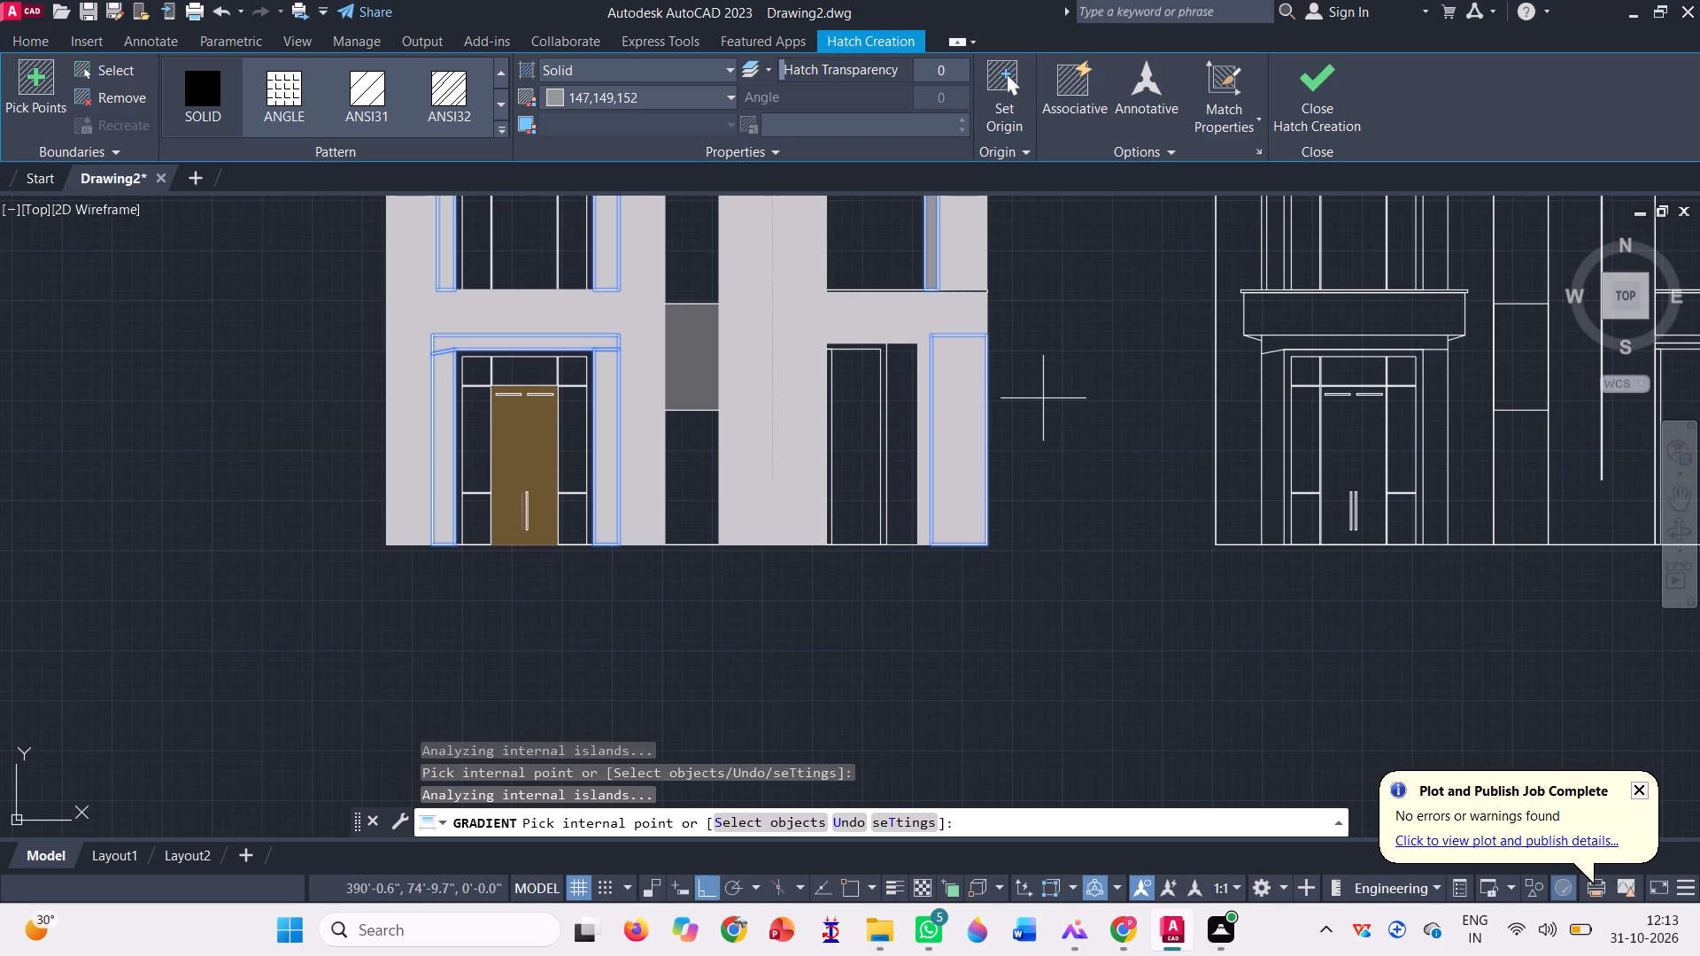
{"action": "key", "text": "ctrl+z"}
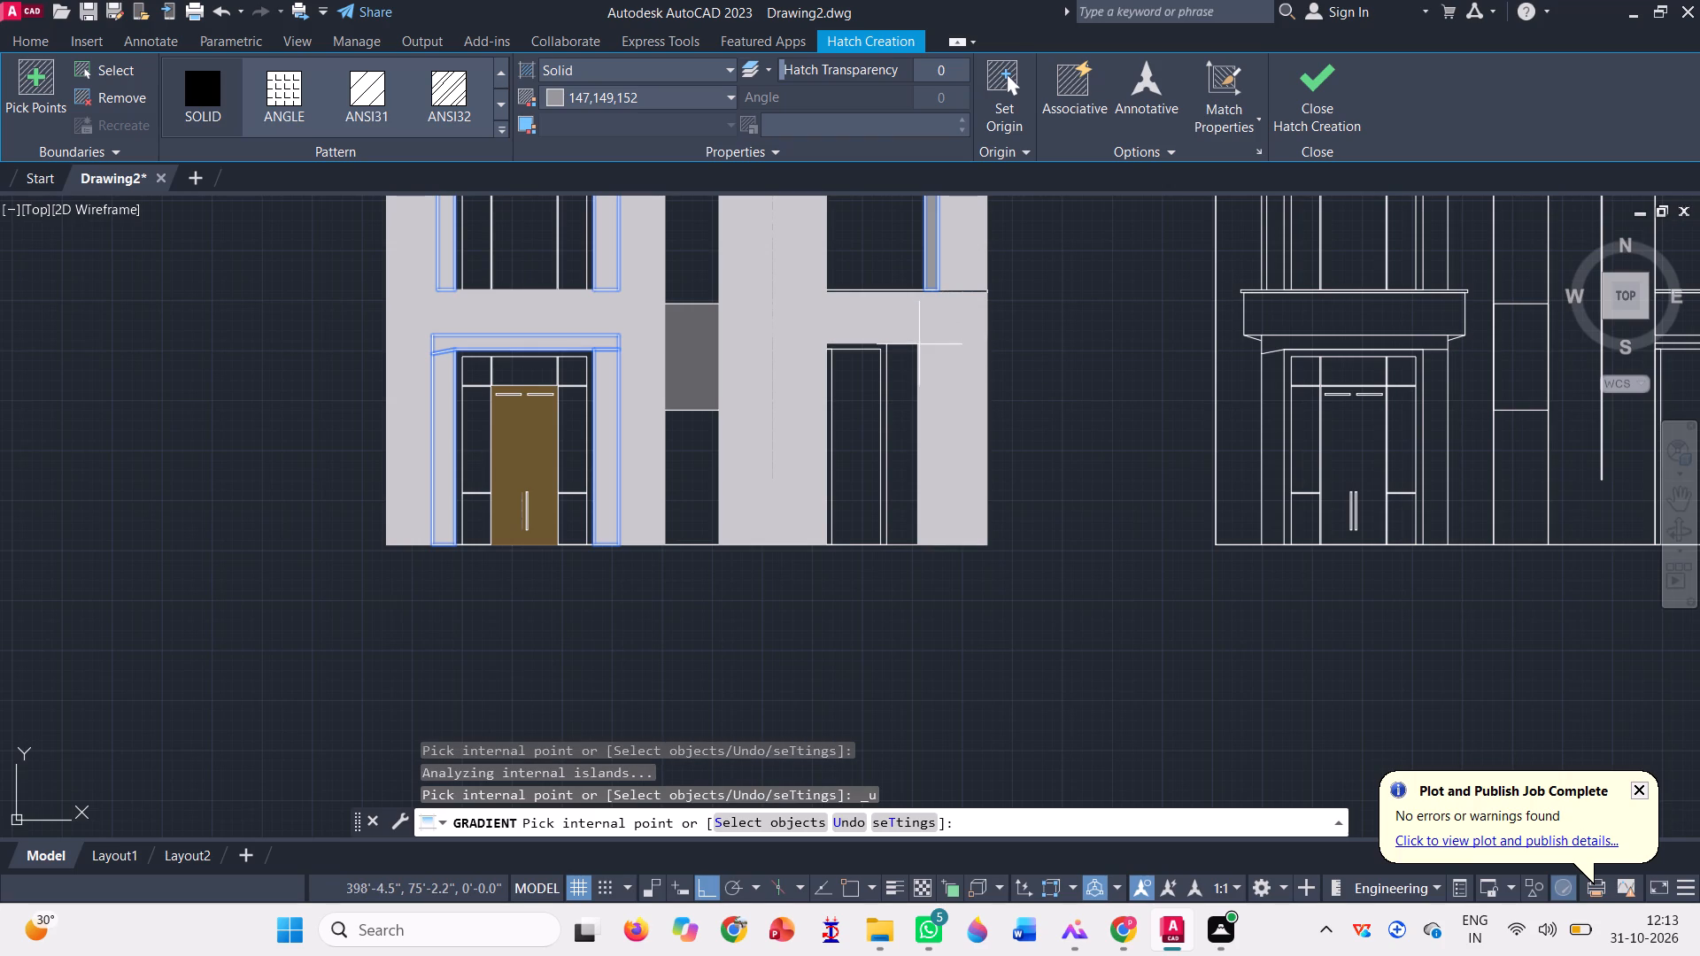
{"action": "left_click", "coordinate": [926, 374]}
{"action": "scroll", "coordinate": [908, 343], "scroll_direction": "up", "scroll_amount": 1}
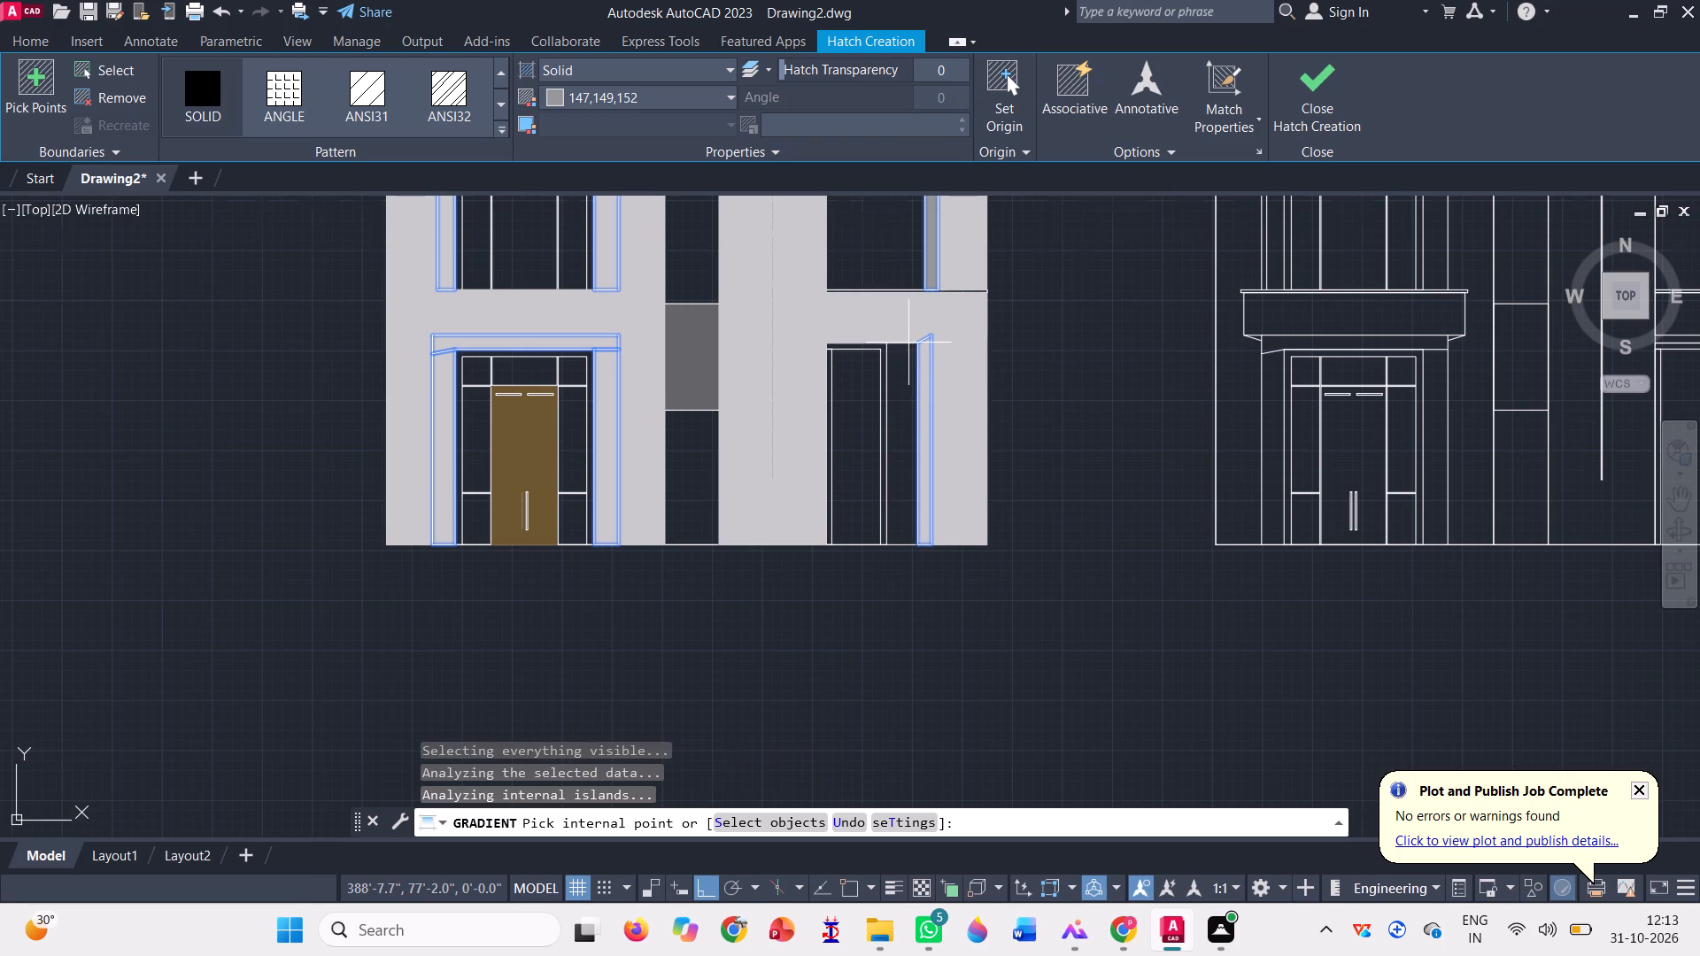
{"action": "scroll", "coordinate": [908, 343], "scroll_direction": "up", "scroll_amount": 2}
{"action": "left_click", "coordinate": [886, 331]}
{"action": "scroll", "coordinate": [833, 393], "scroll_direction": "down", "scroll_amount": 2}
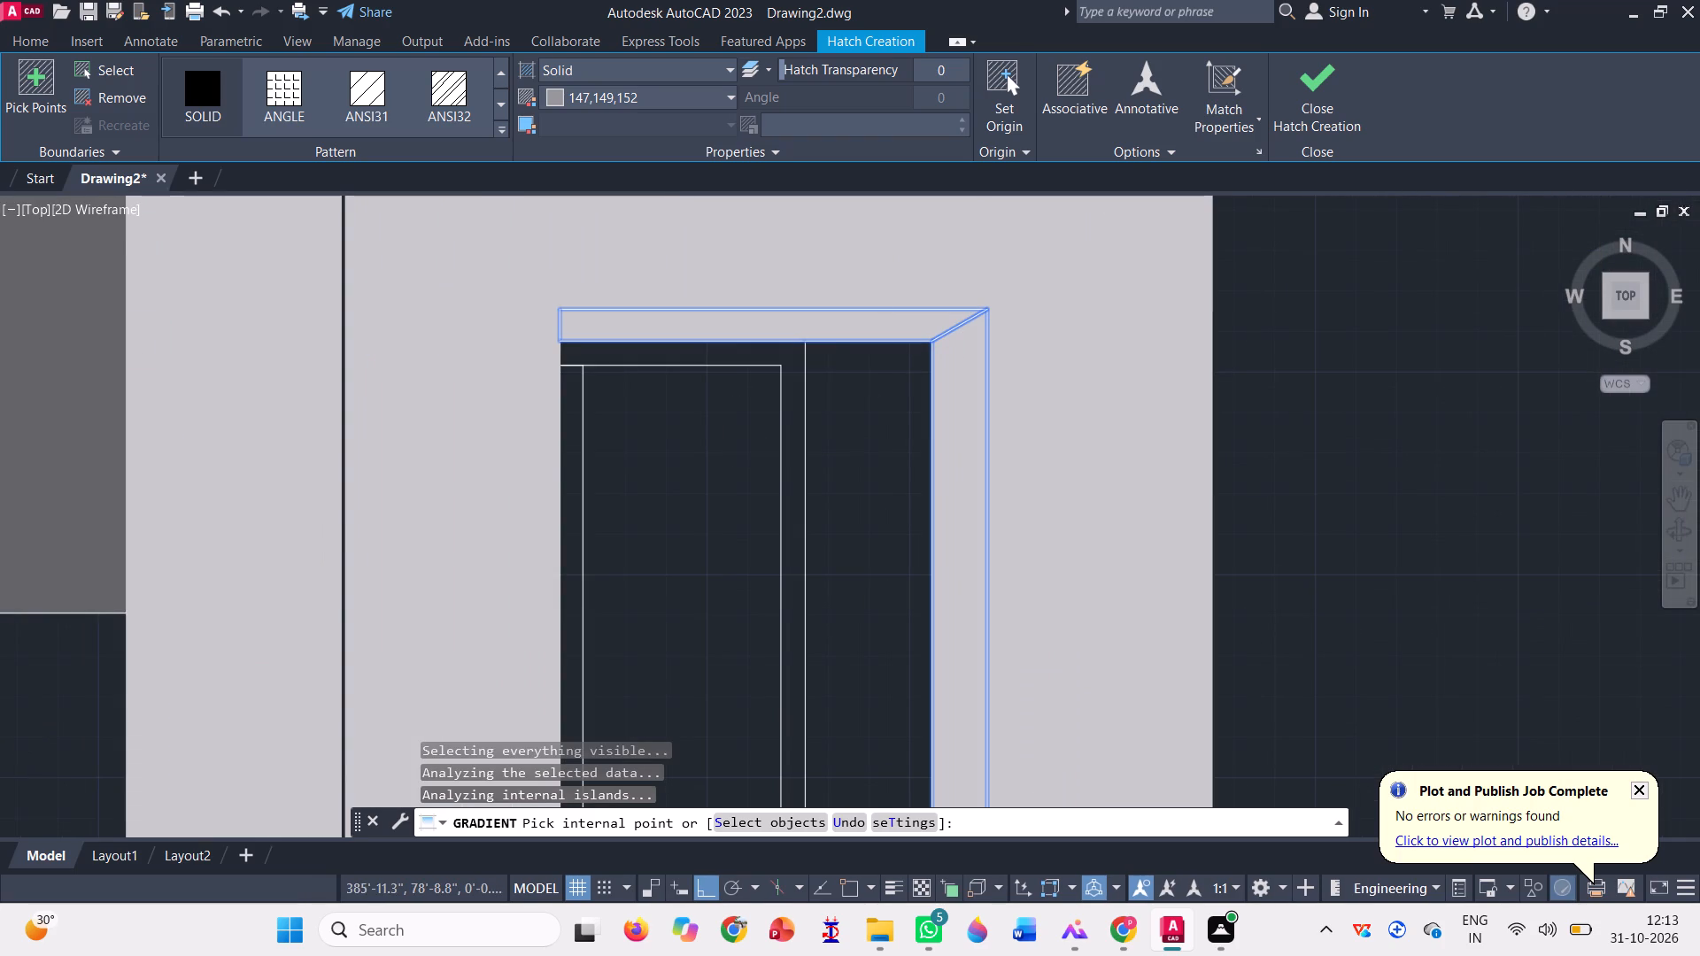
{"action": "scroll", "coordinate": [683, 397], "scroll_direction": "down", "scroll_amount": 3}
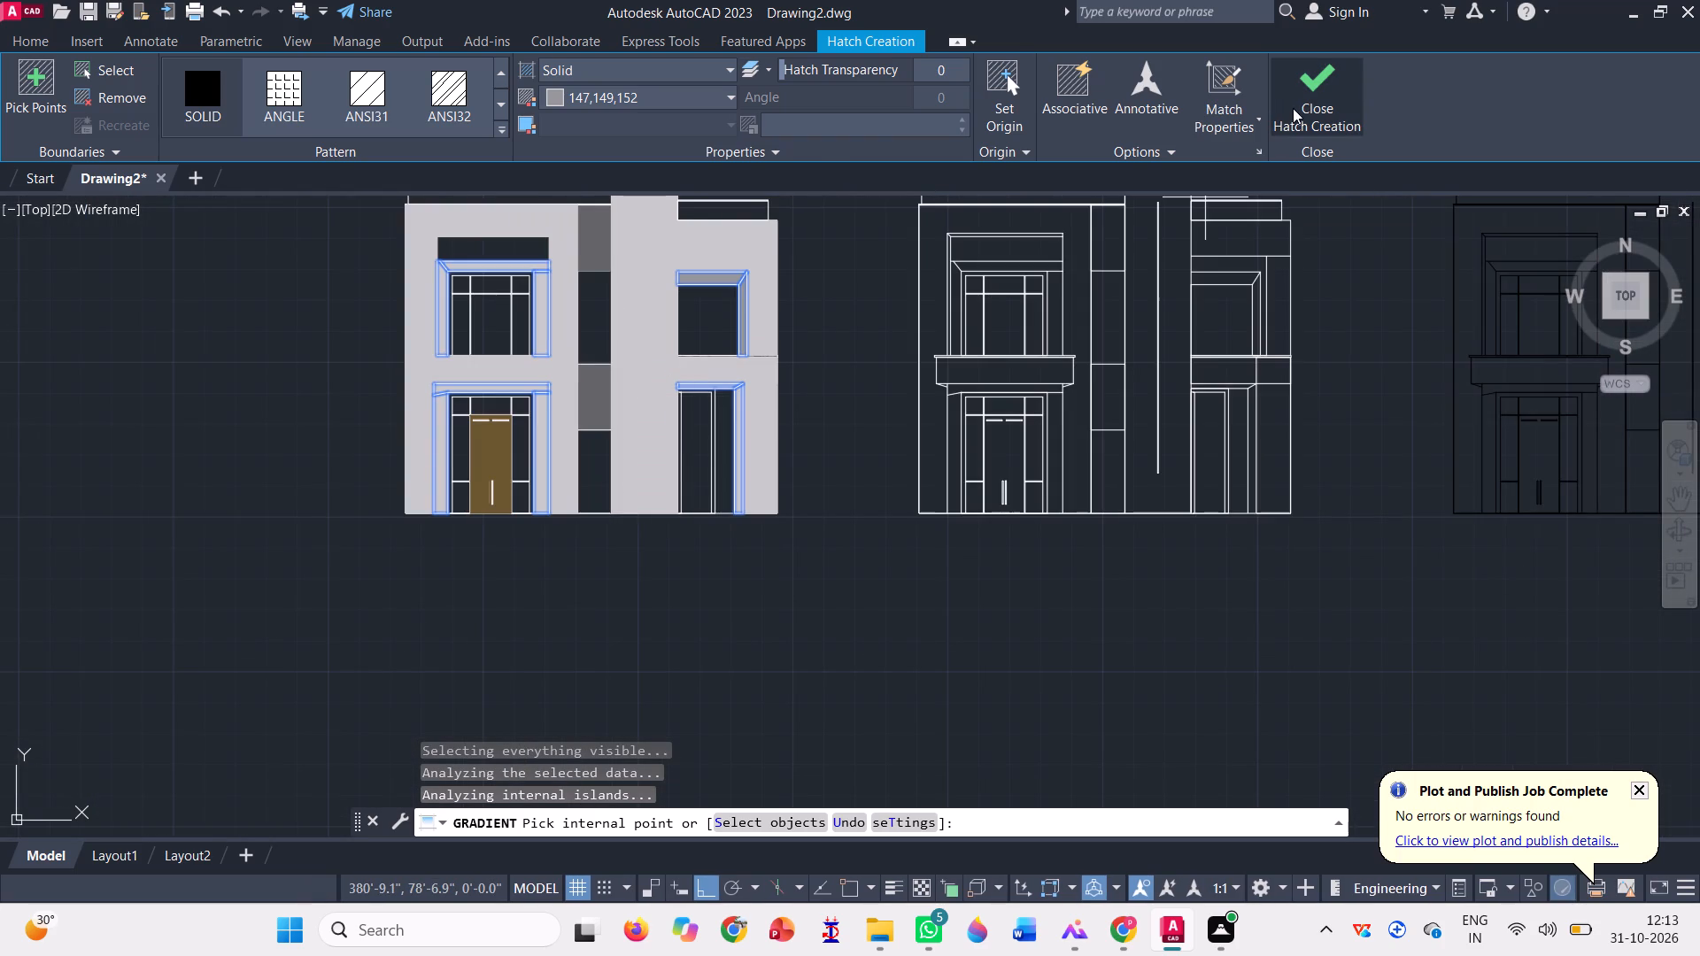
{"action": "left_click", "coordinate": [1293, 105]}
Trim the overlying wall hatch off the side and top reveals of the right bay's ground-floor door in the colored elevation.
{"action": "scroll", "coordinate": [545, 591], "scroll_direction": "down", "scroll_amount": 1}
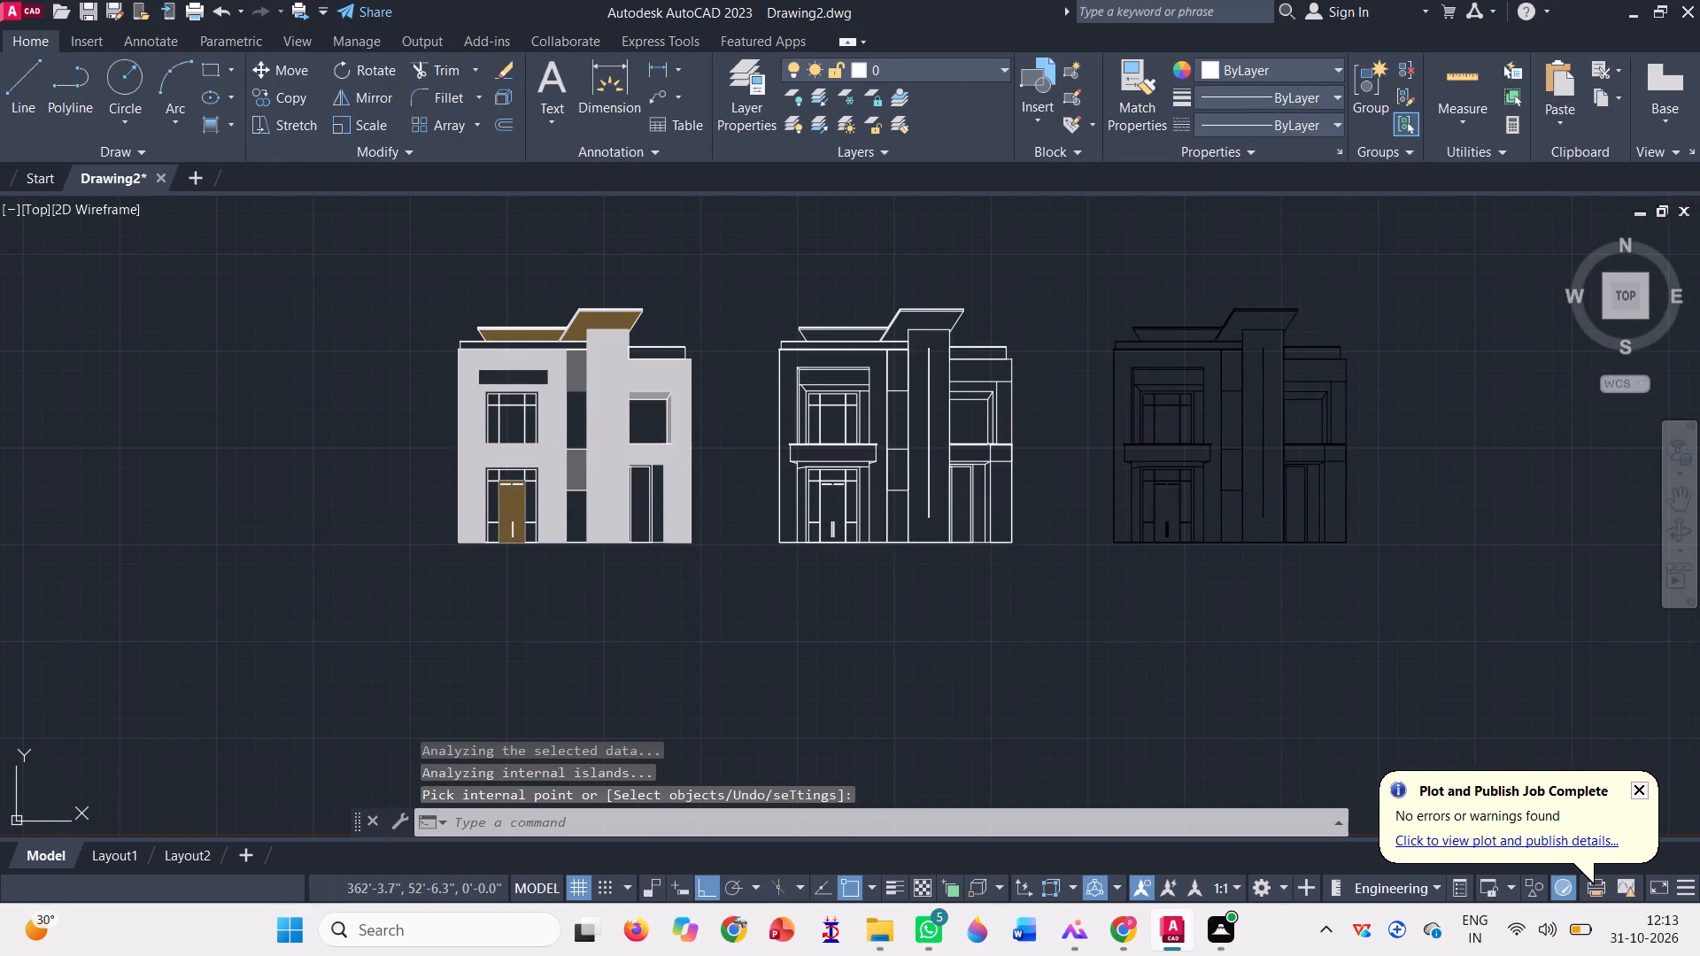
{"action": "left_click", "coordinate": [440, 65]}
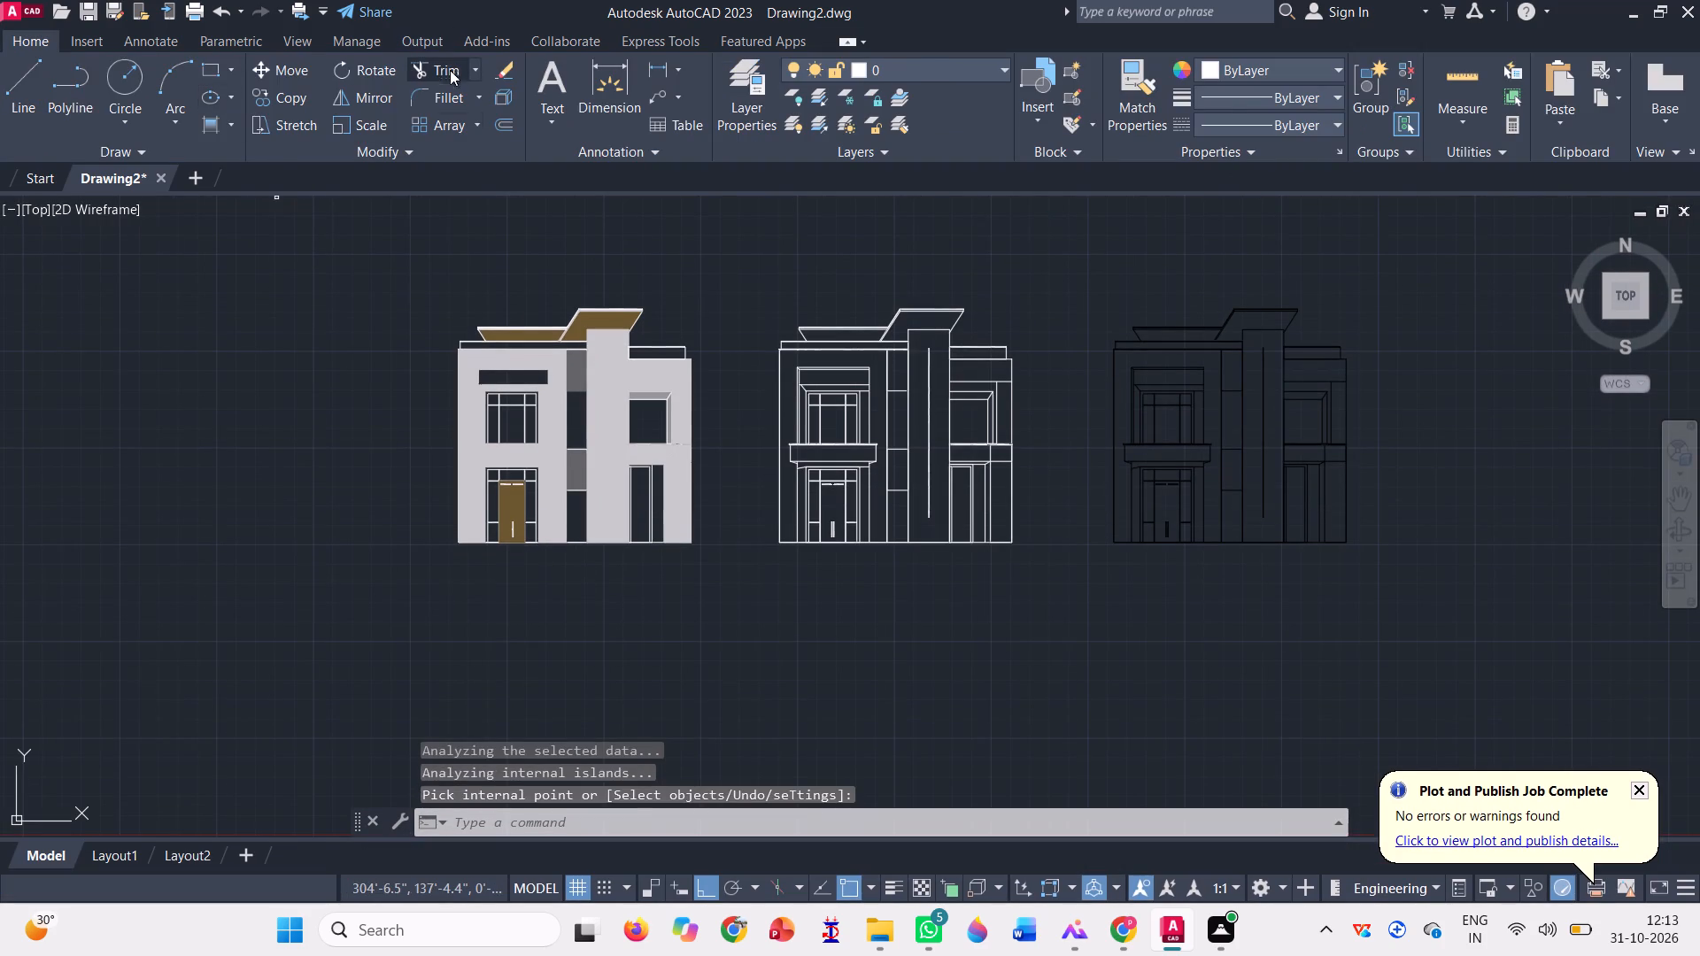
{"action": "scroll", "coordinate": [648, 482], "scroll_direction": "up", "scroll_amount": 3}
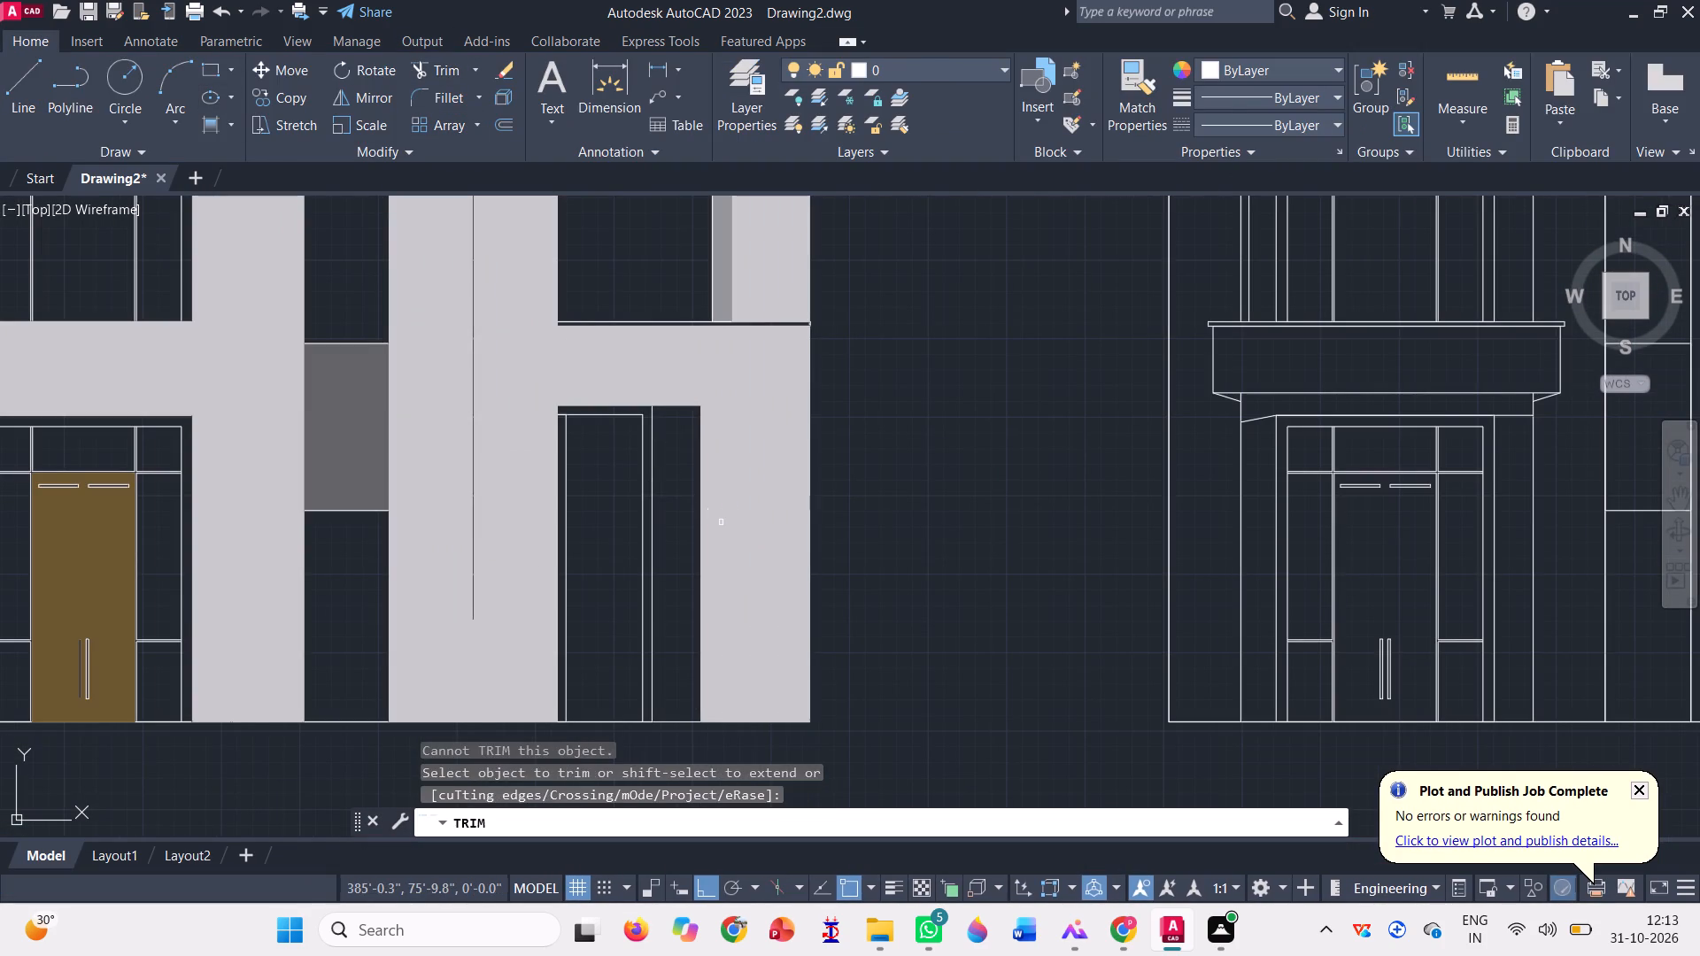
{"action": "left_click", "coordinate": [721, 520]}
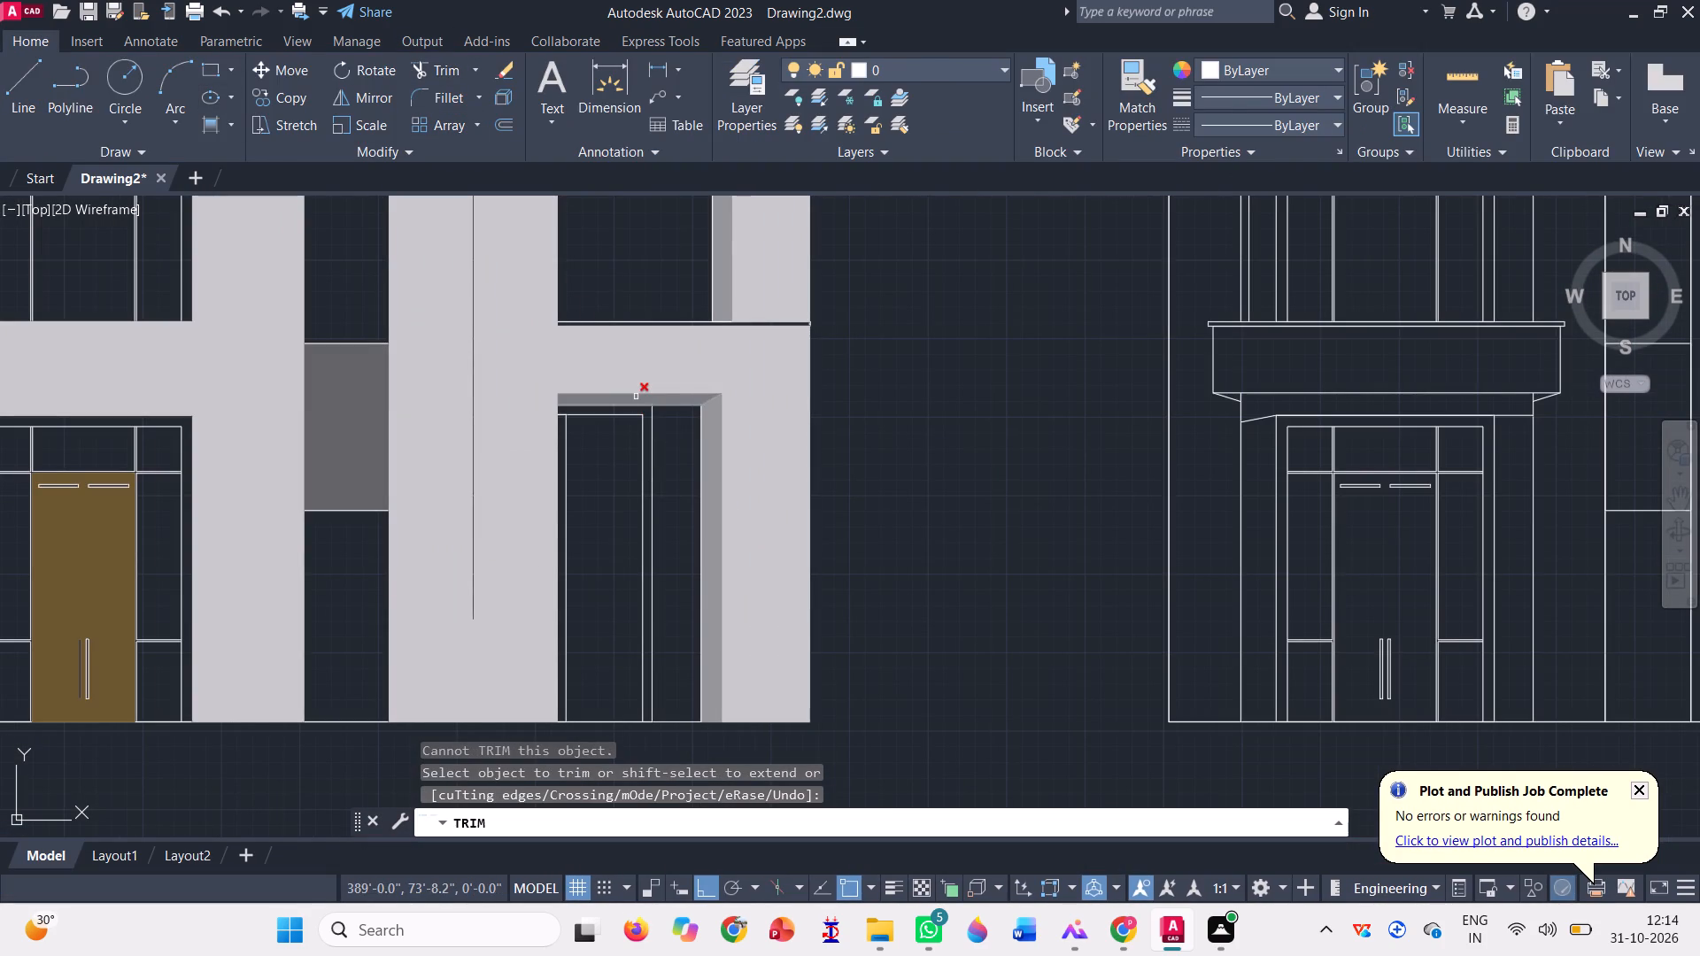
{"action": "left_click", "coordinate": [636, 395]}
Trim the overlying wall hatch off the top, left and right surround strips of the left bay's entrance door.
{"action": "scroll", "coordinate": [742, 498], "scroll_direction": "down", "scroll_amount": 1}
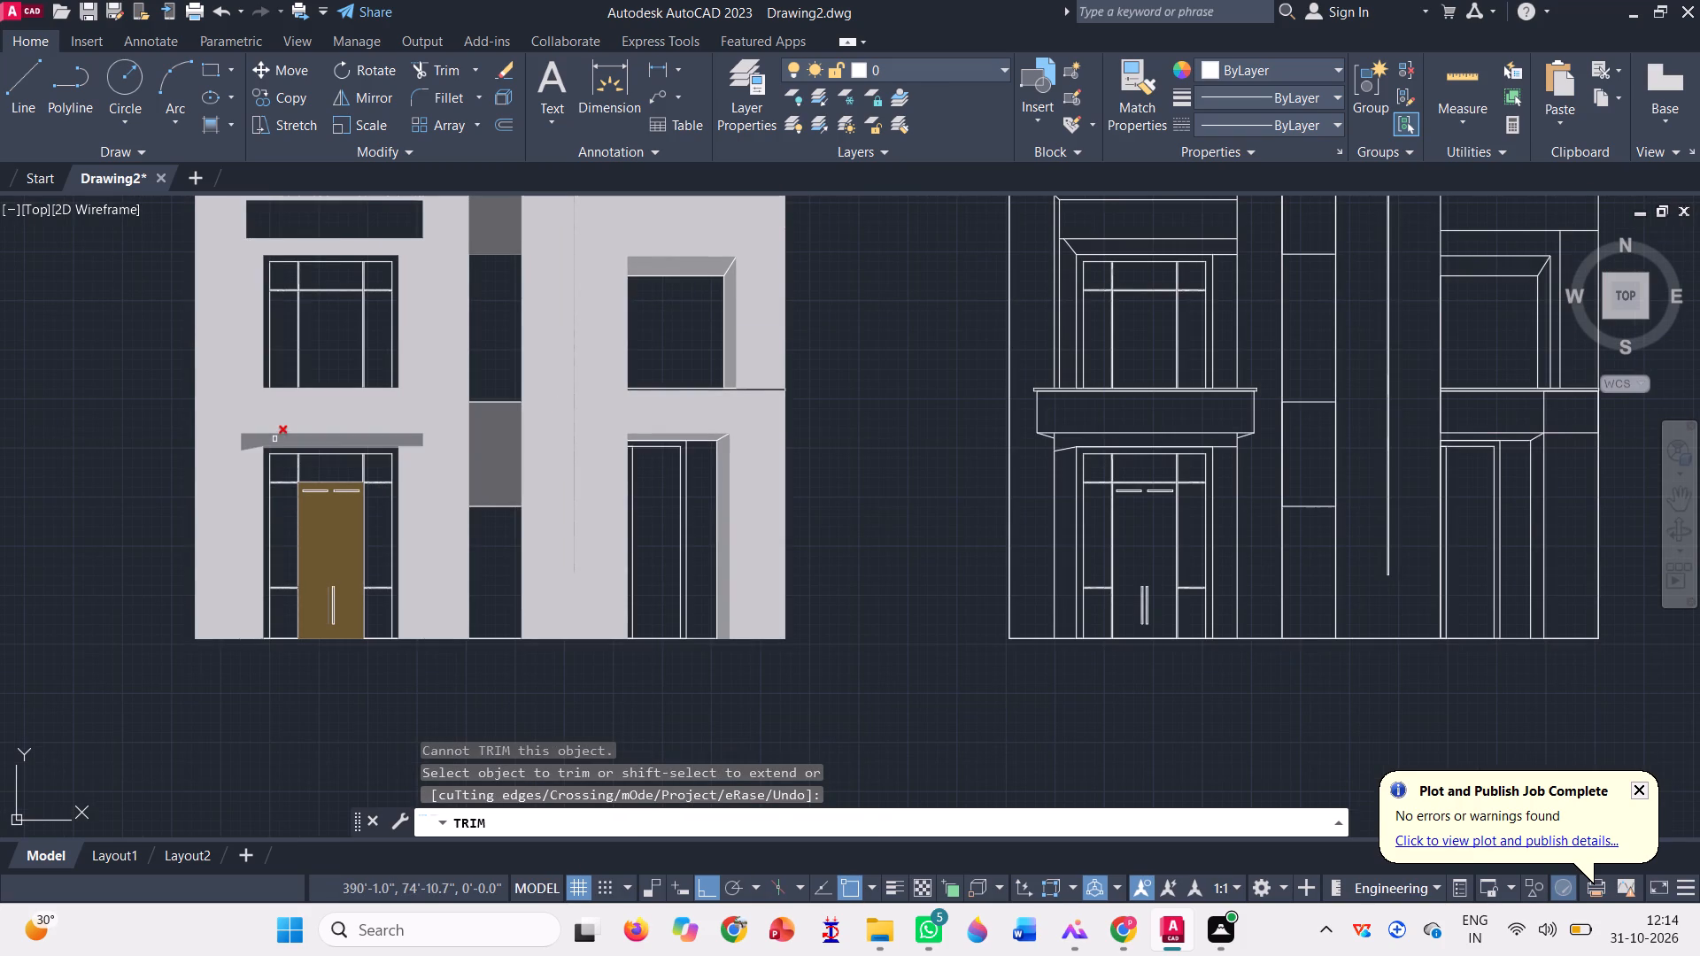
{"action": "left_click", "coordinate": [274, 439]}
{"action": "left_click", "coordinate": [246, 484]}
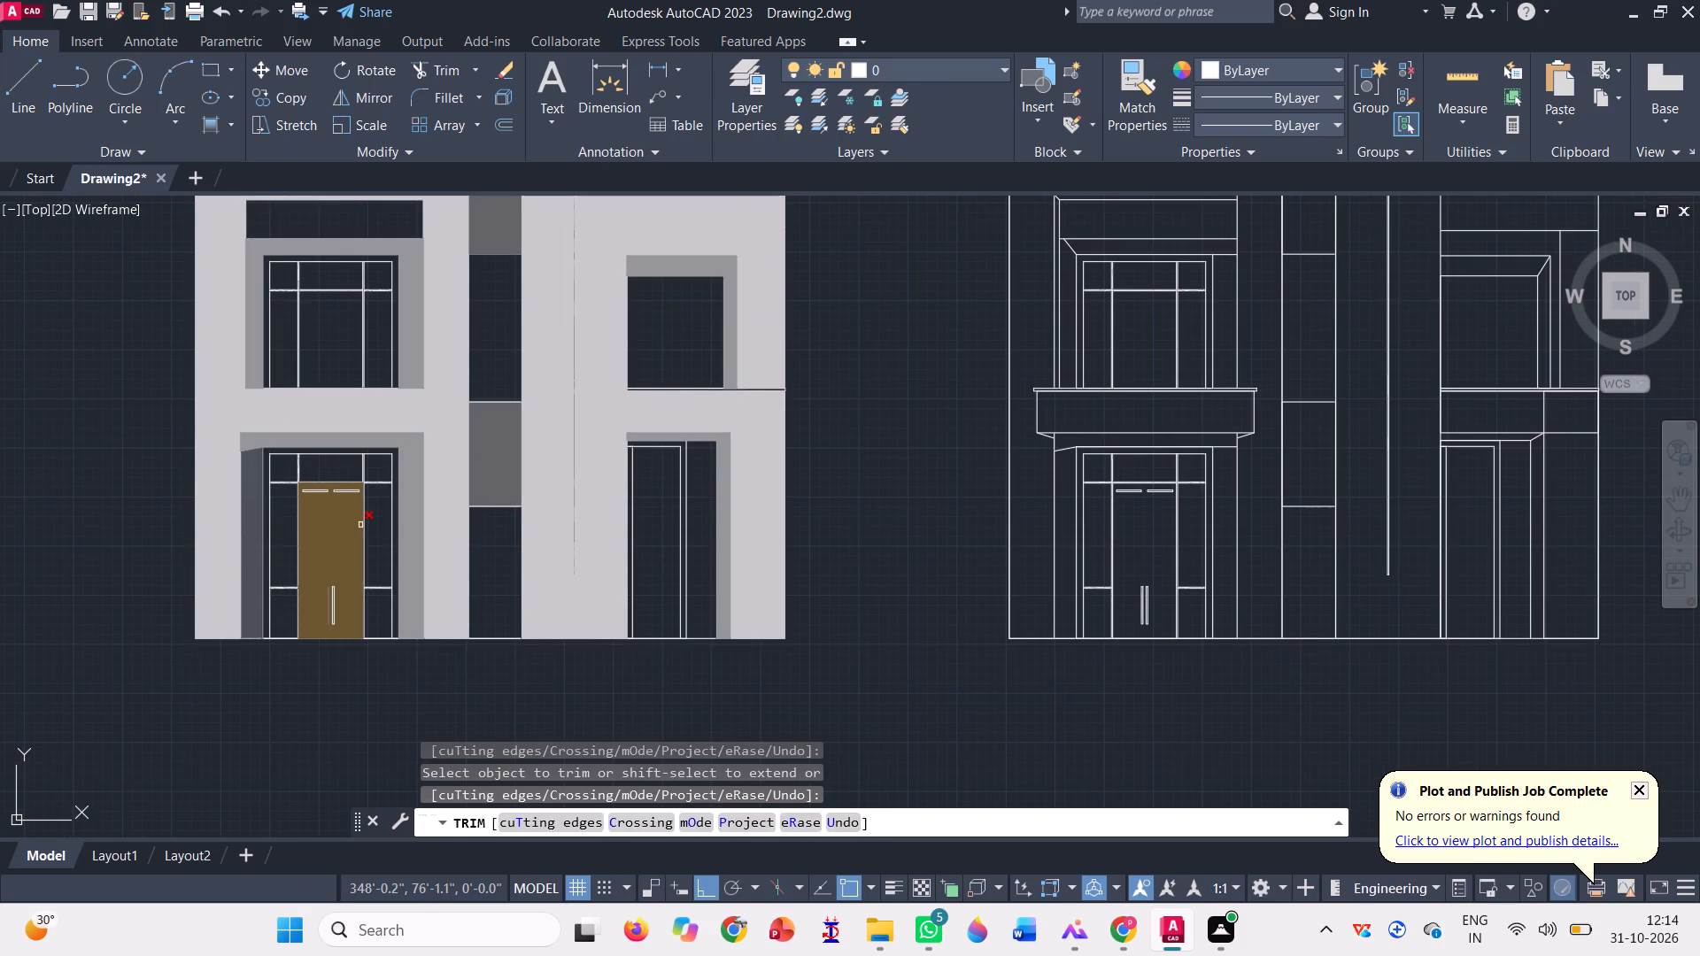
{"action": "left_click", "coordinate": [411, 488]}
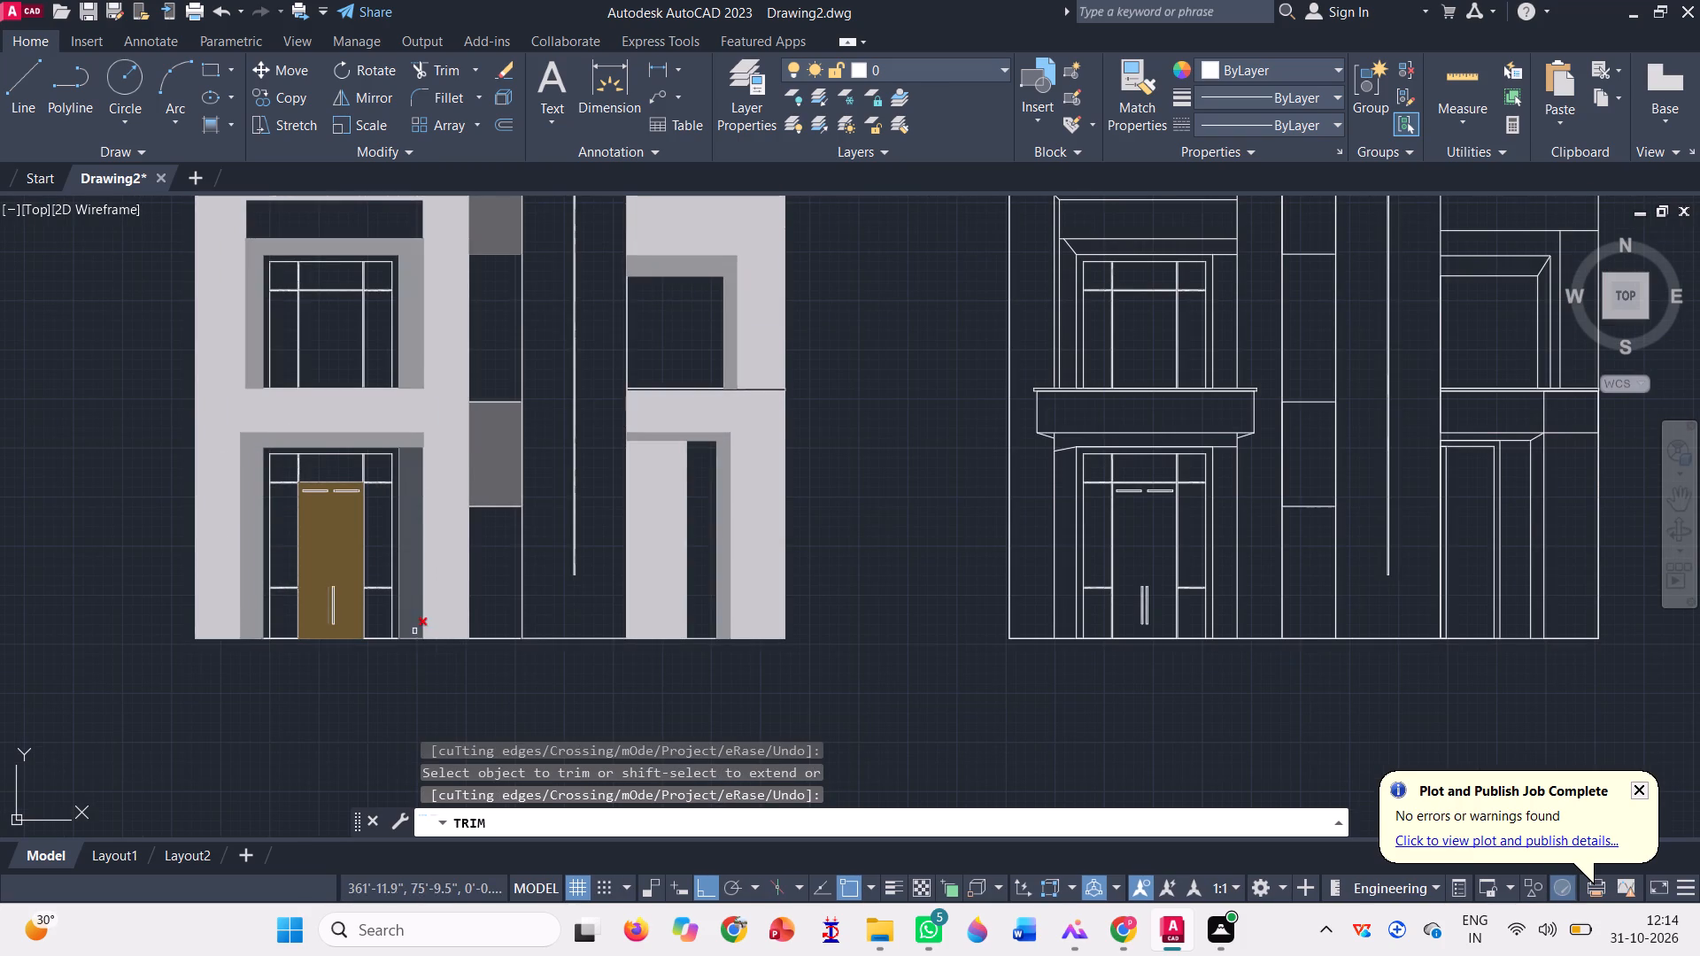
Trim the overlying wall hatch off the left, top and right surround strips of the left bay's upper window.
{"action": "scroll", "coordinate": [414, 631], "scroll_direction": "down", "scroll_amount": 1}
{"action": "scroll", "coordinate": [310, 412], "scroll_direction": "up", "scroll_amount": 2}
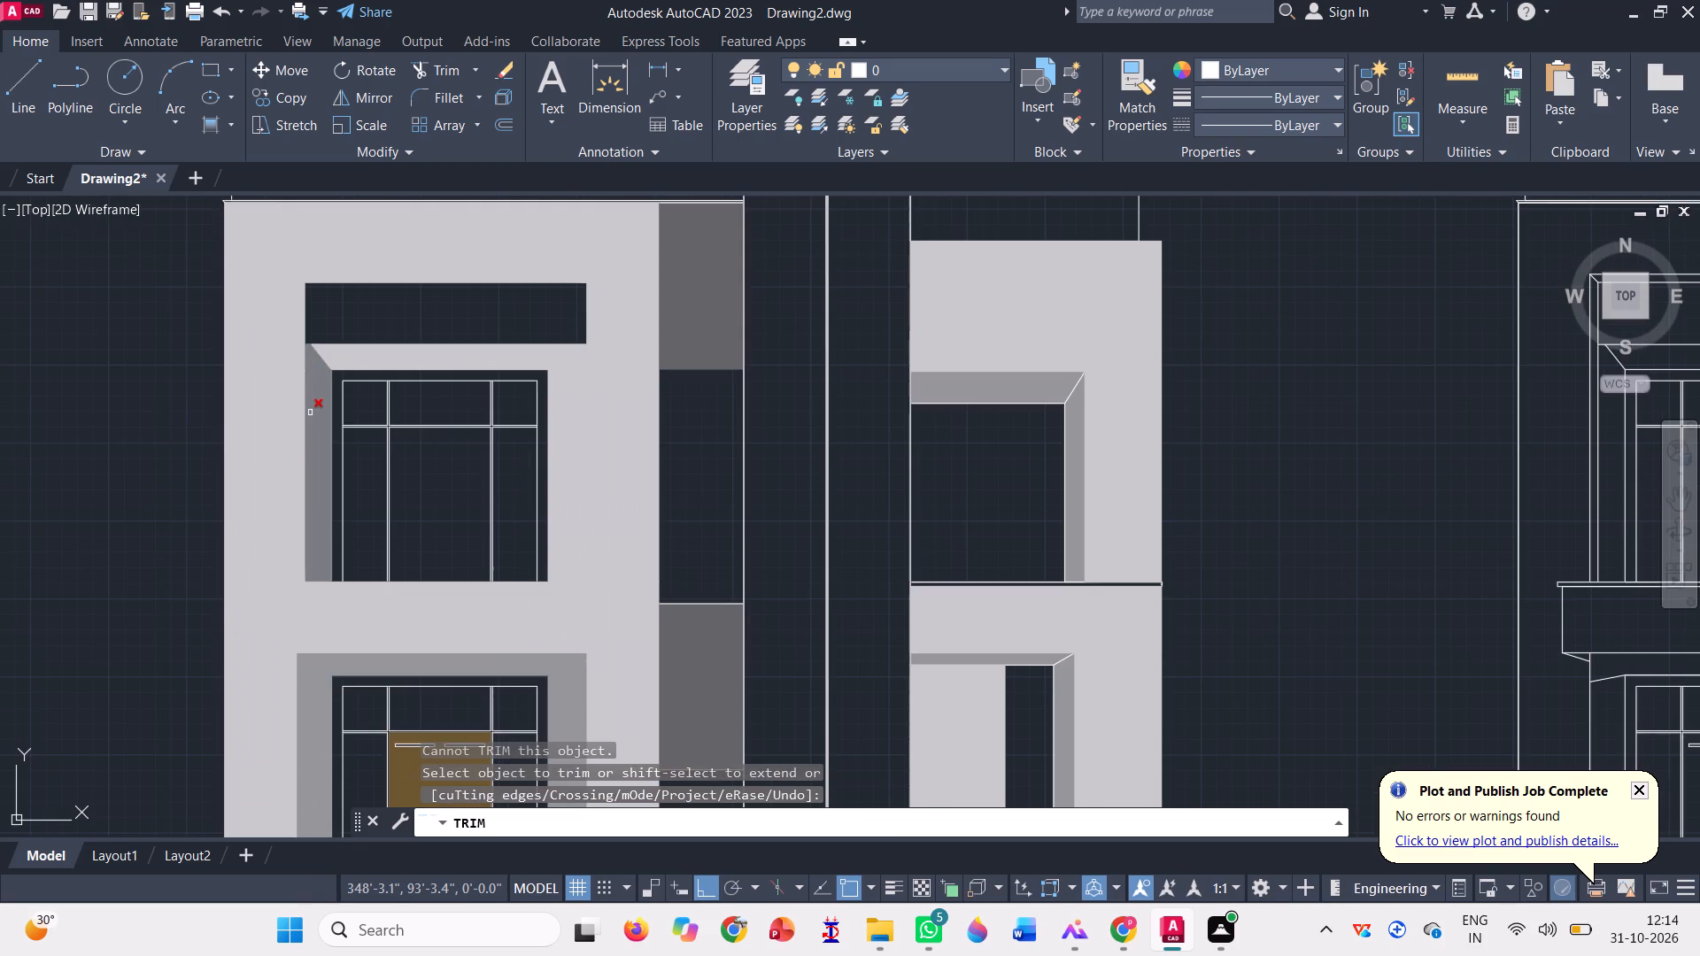
{"action": "left_click", "coordinate": [310, 412]}
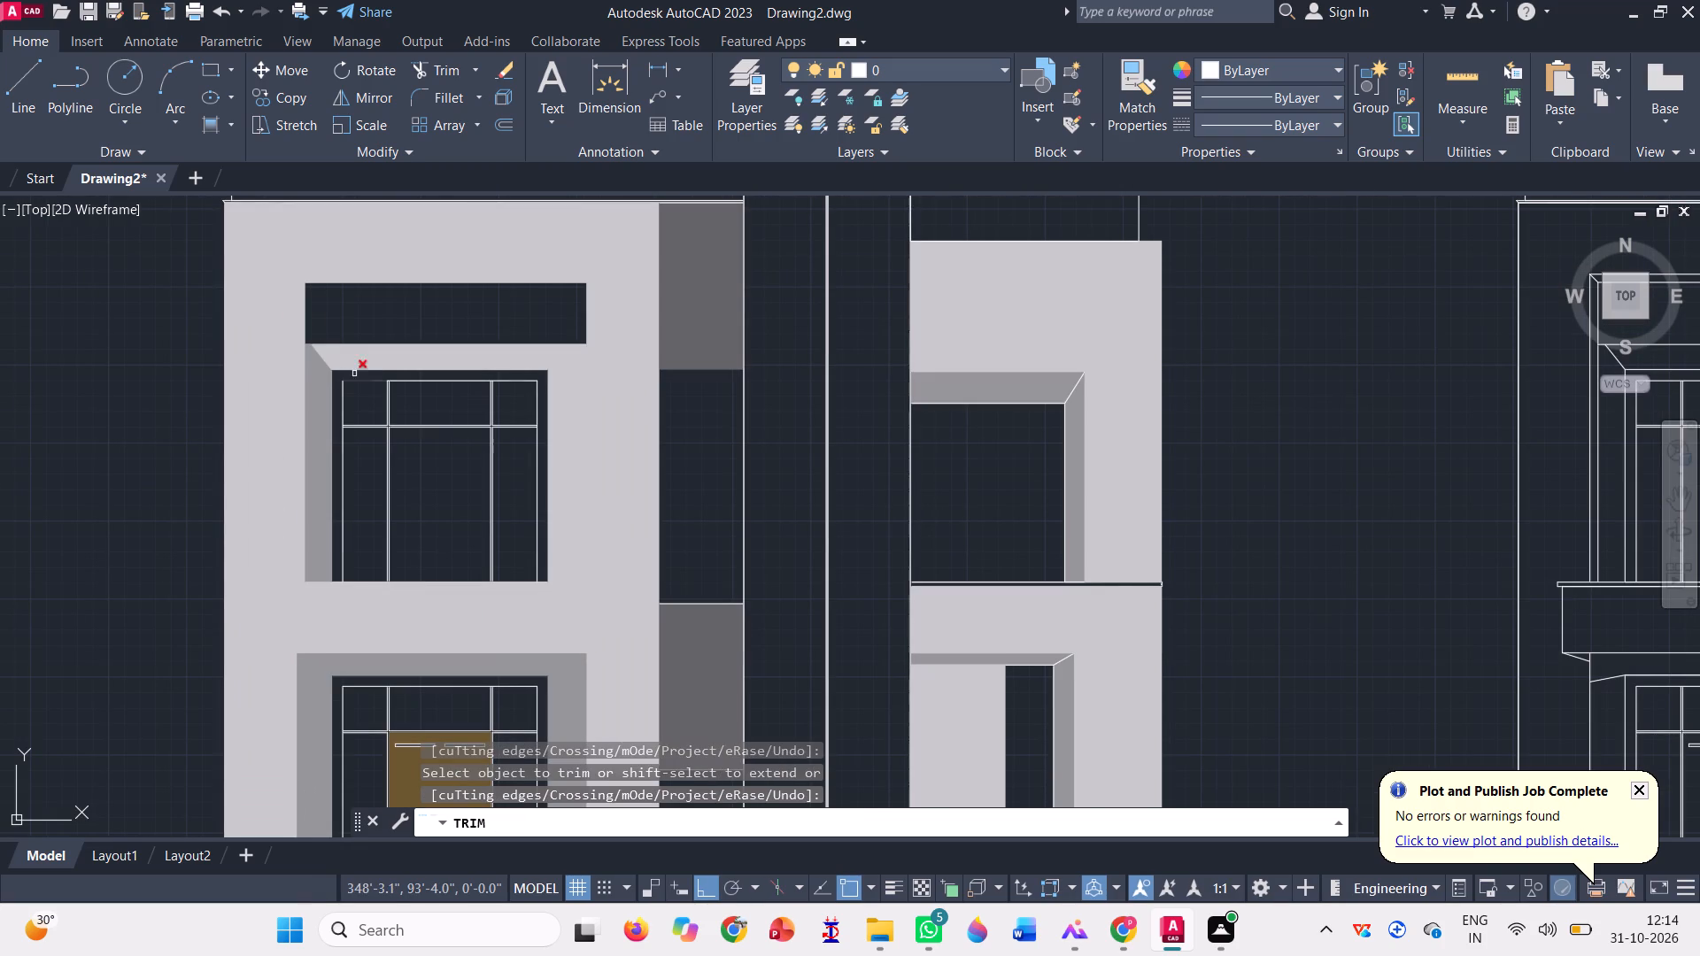
{"action": "left_click", "coordinate": [357, 362]}
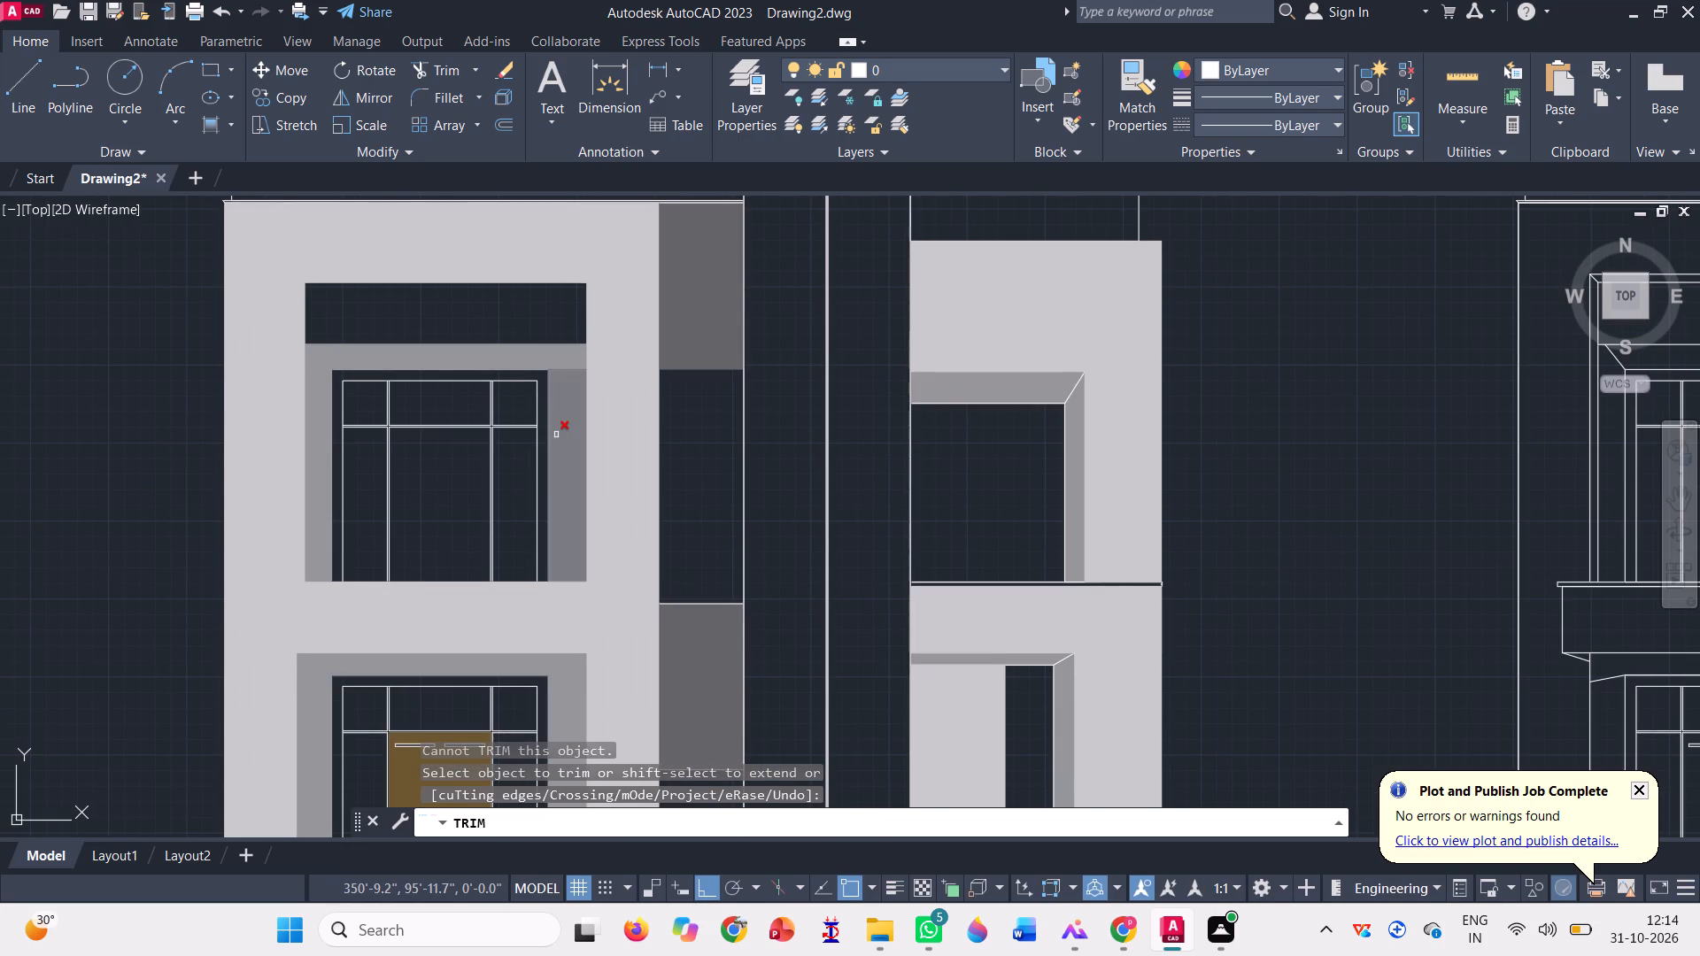
{"action": "left_click", "coordinate": [559, 433]}
{"action": "scroll", "coordinate": [184, 542], "scroll_direction": "down", "scroll_amount": 2}
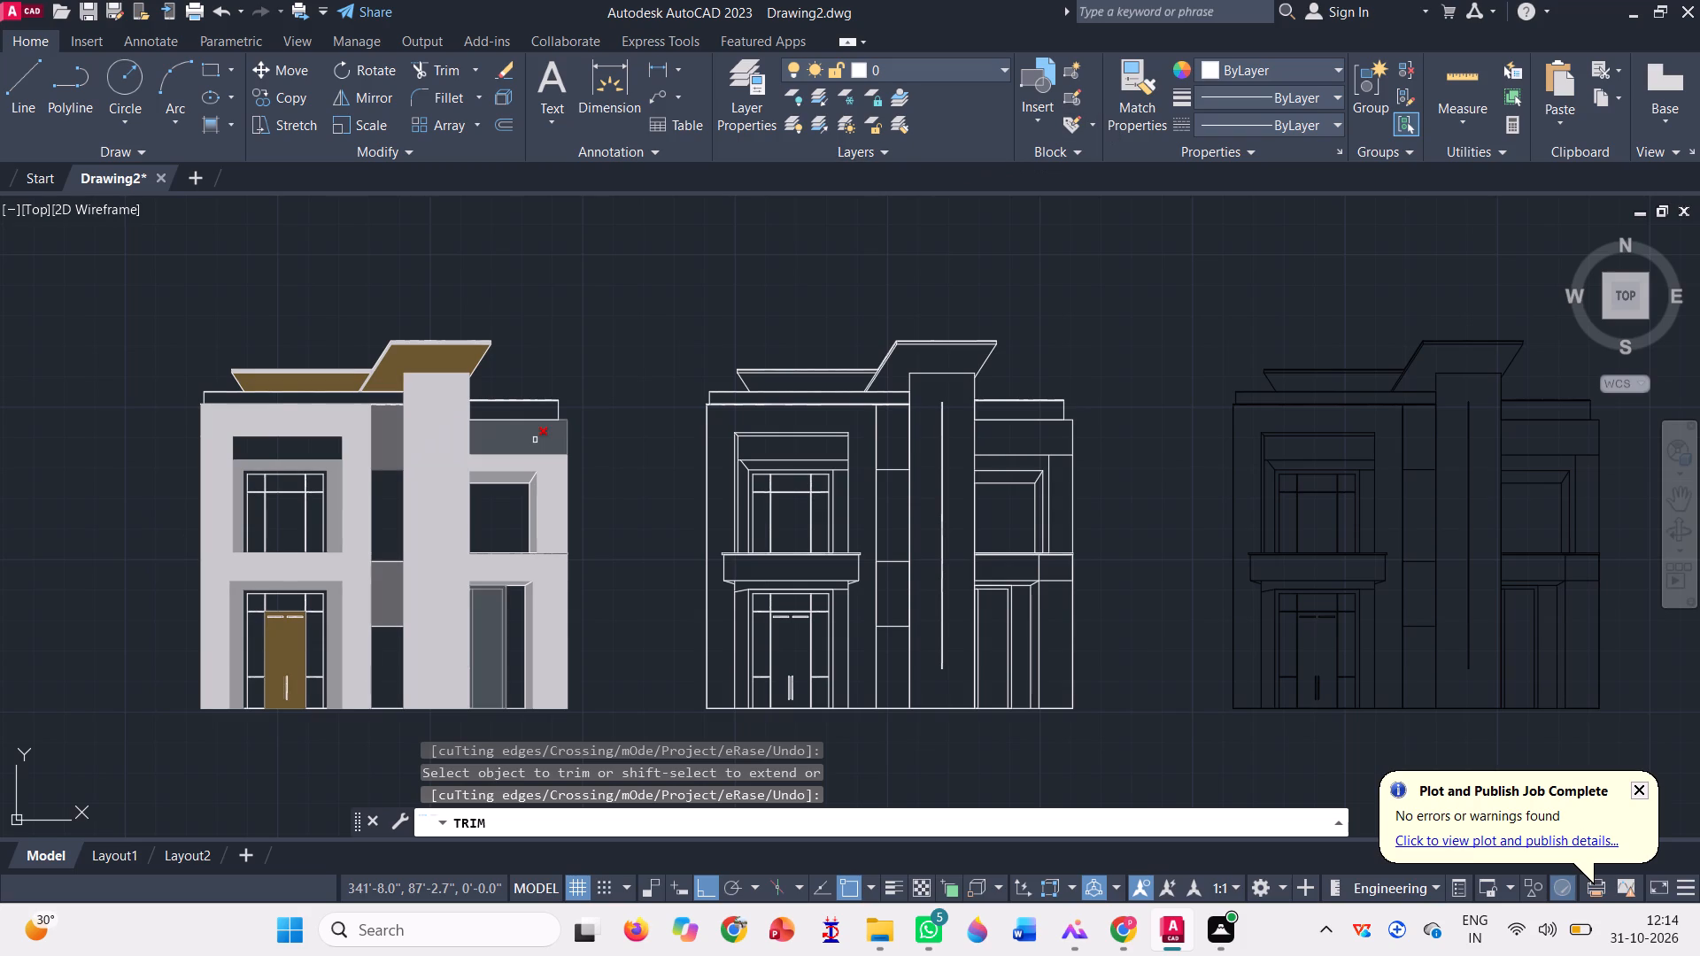
{"action": "key", "text": "Escape"}
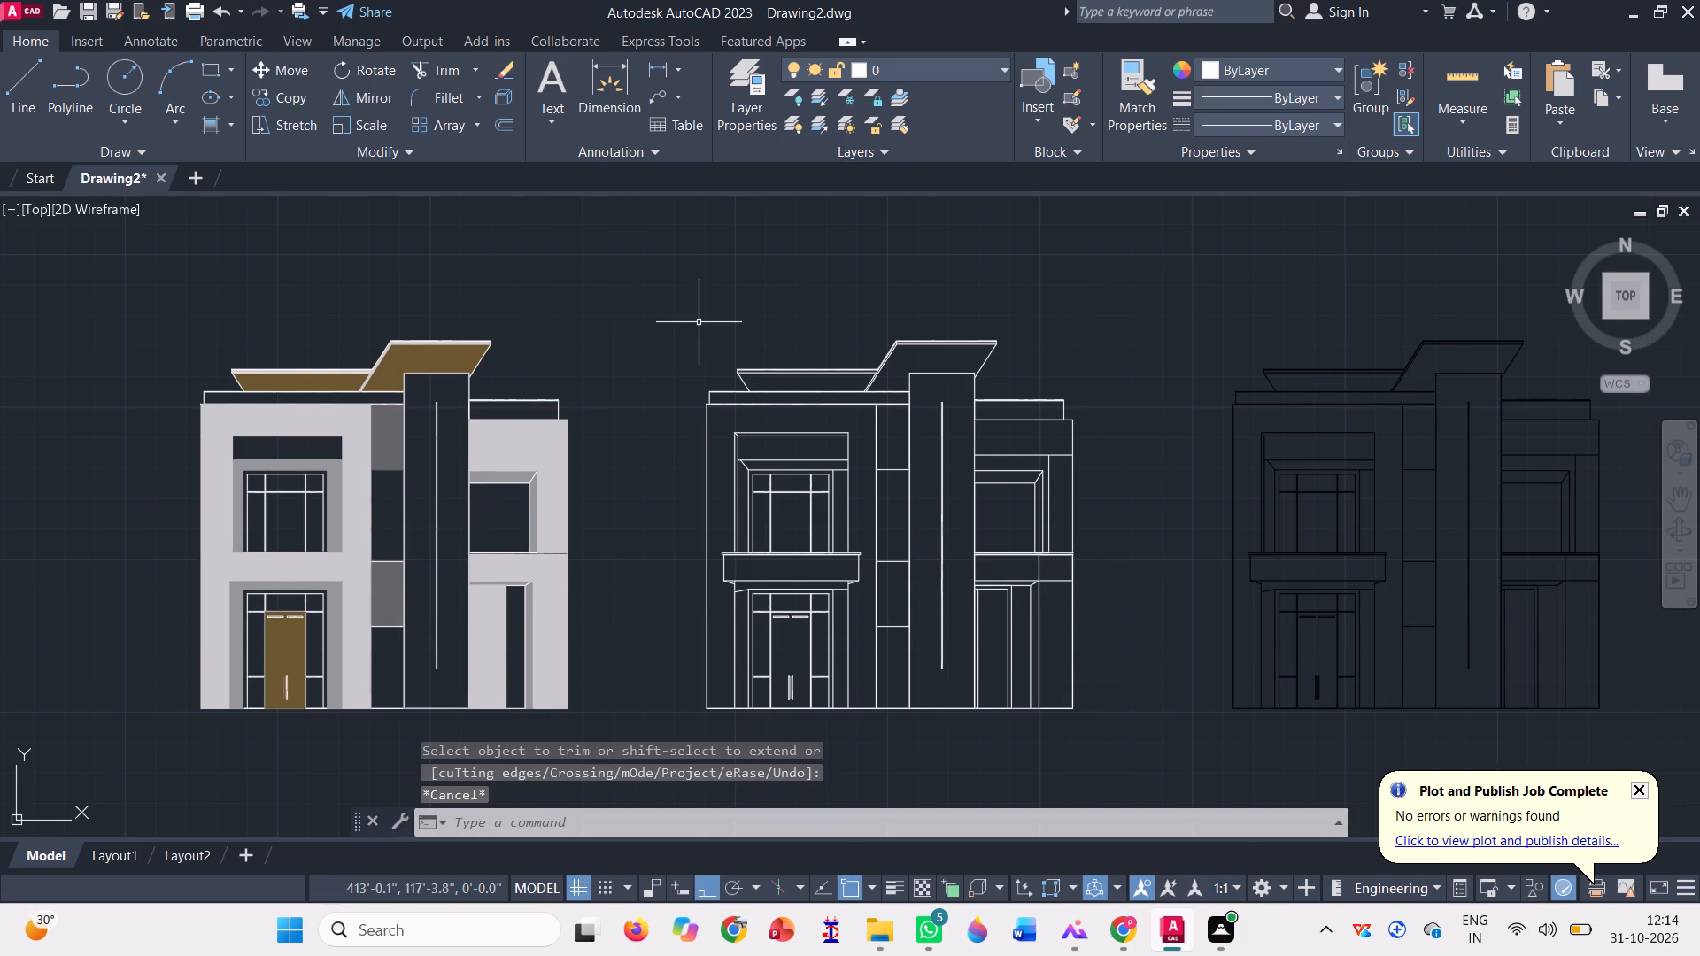
Fill the central tower of the colored elevation with a solid hatch in ByLayer color.
{"action": "left_click", "coordinate": [211, 123]}
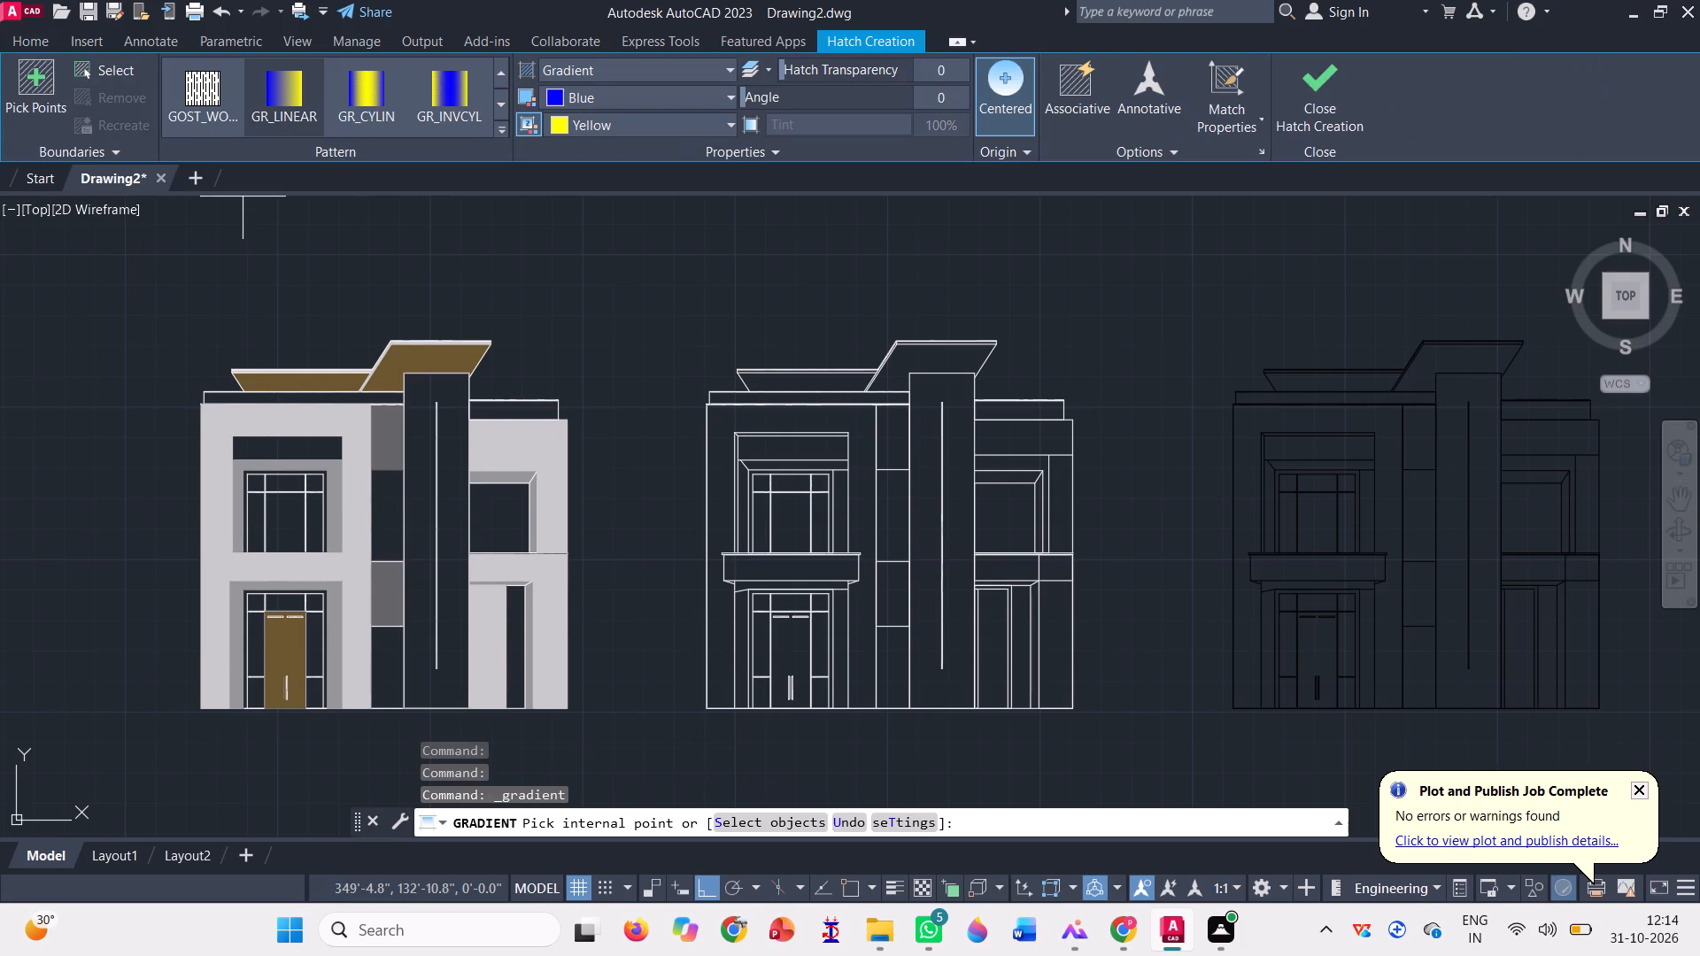
{"action": "scroll", "coordinate": [268, 119], "scroll_direction": "up", "scroll_amount": 11}
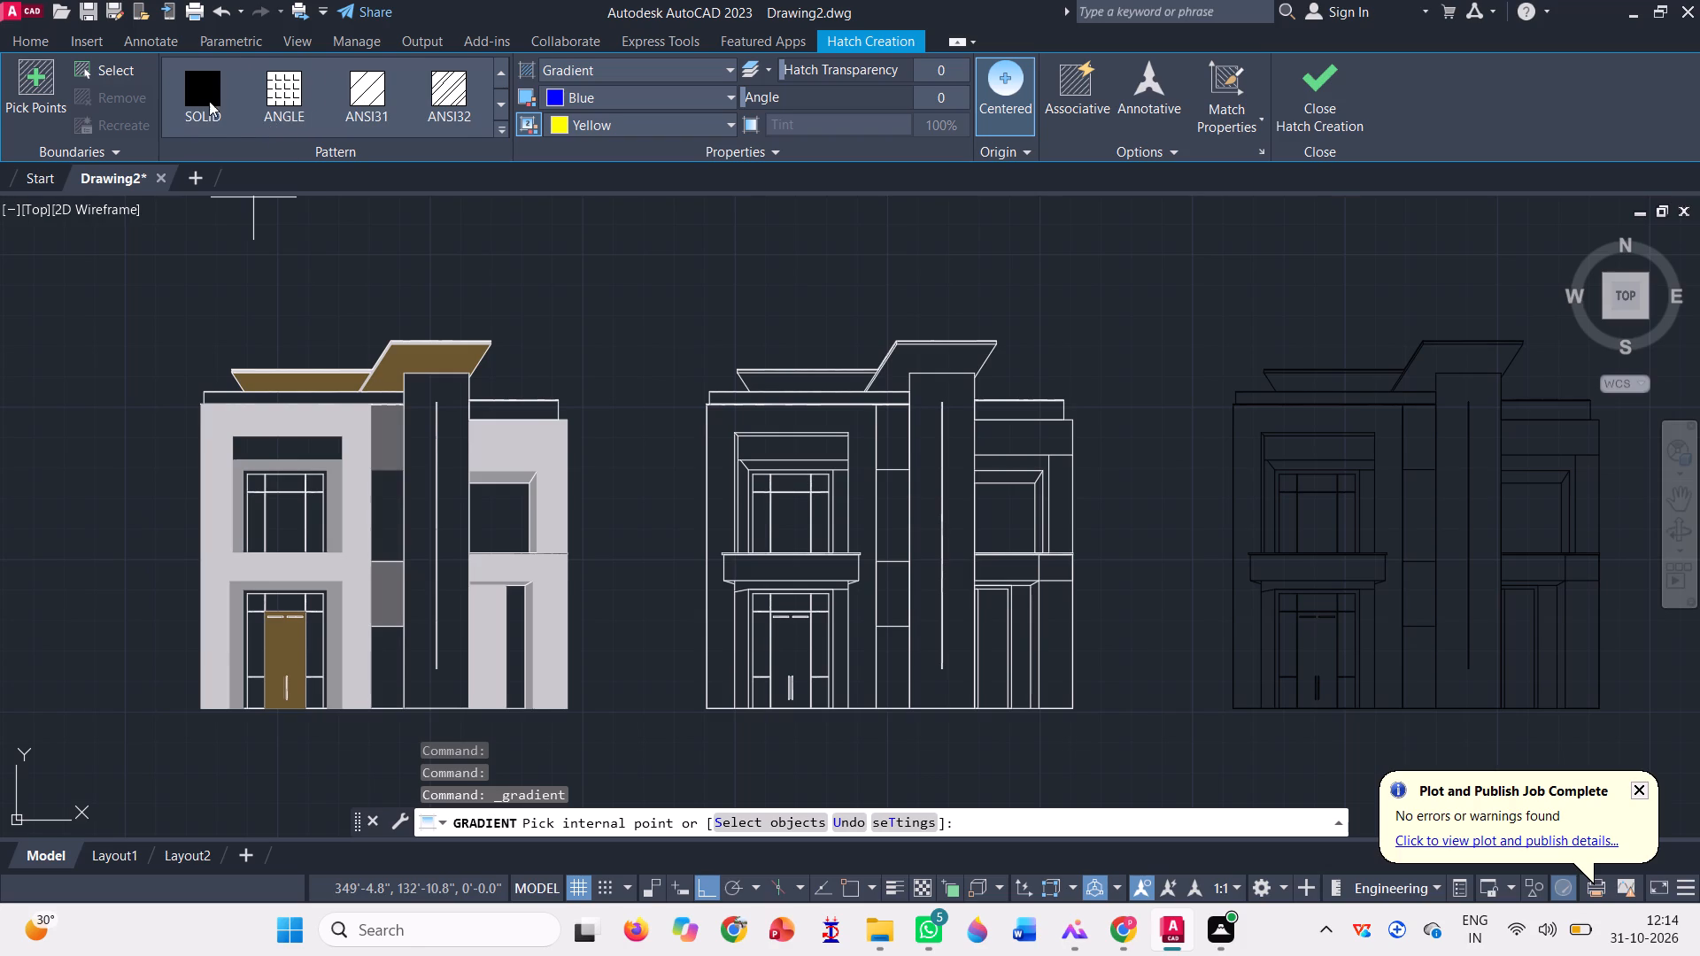
{"action": "left_click", "coordinate": [209, 97]}
{"action": "left_click", "coordinate": [600, 96]}
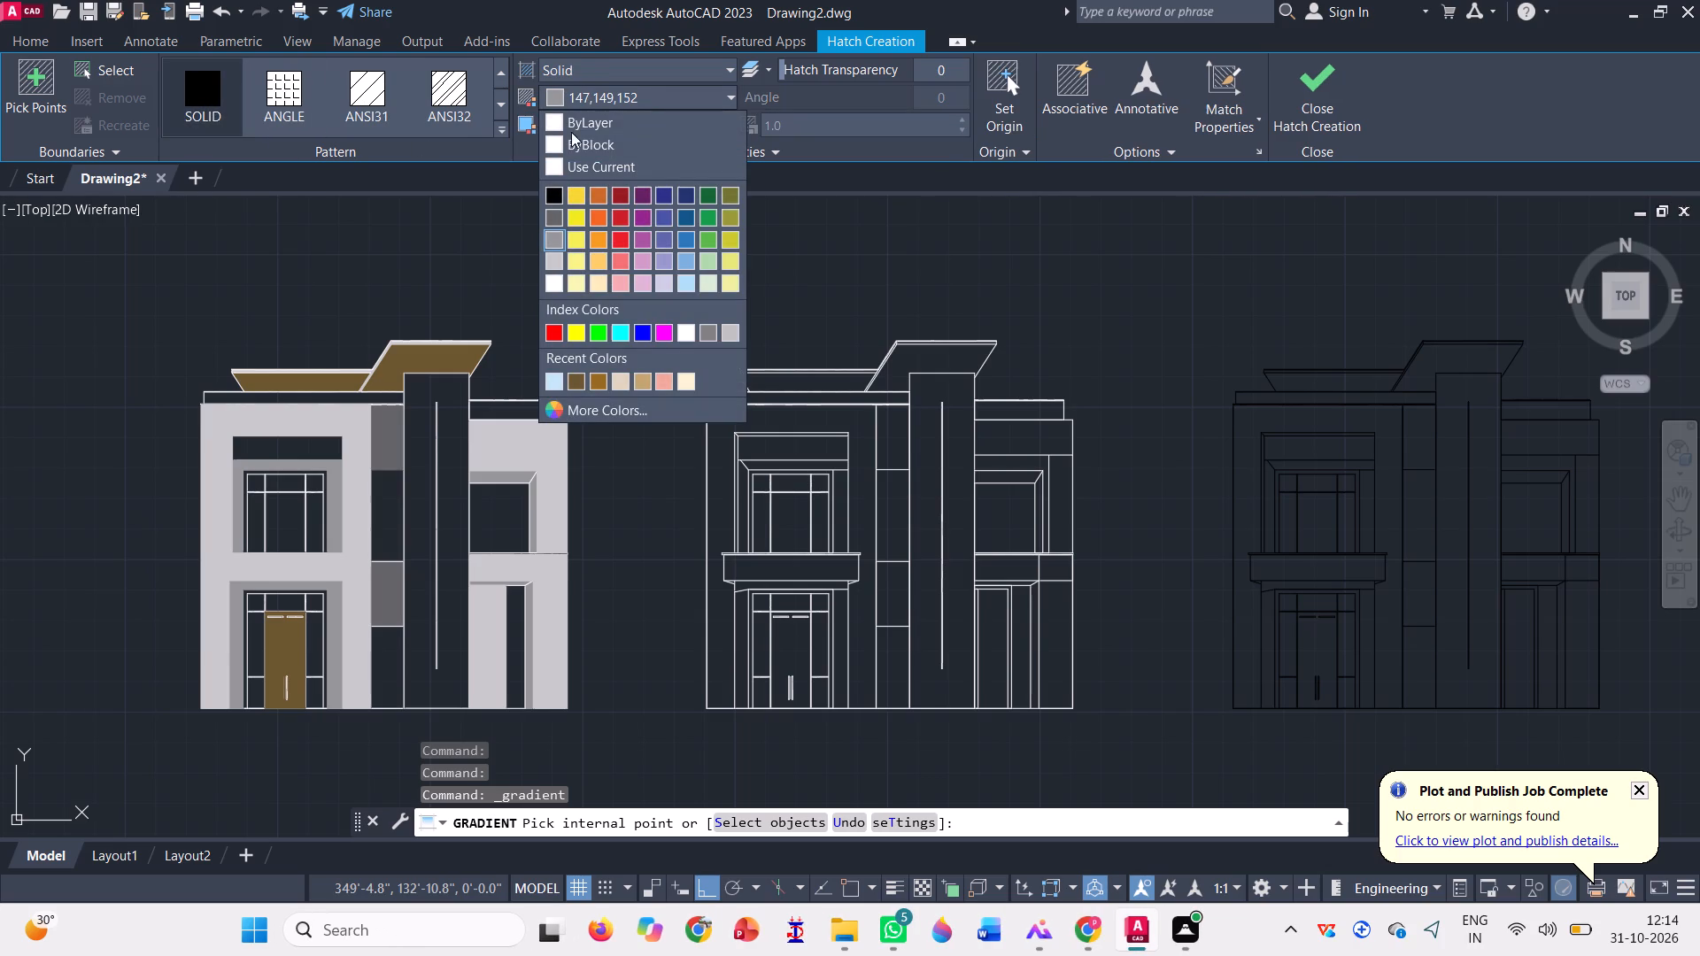
{"action": "left_click", "coordinate": [552, 118]}
{"action": "scroll", "coordinate": [442, 418], "scroll_direction": "up", "scroll_amount": 9}
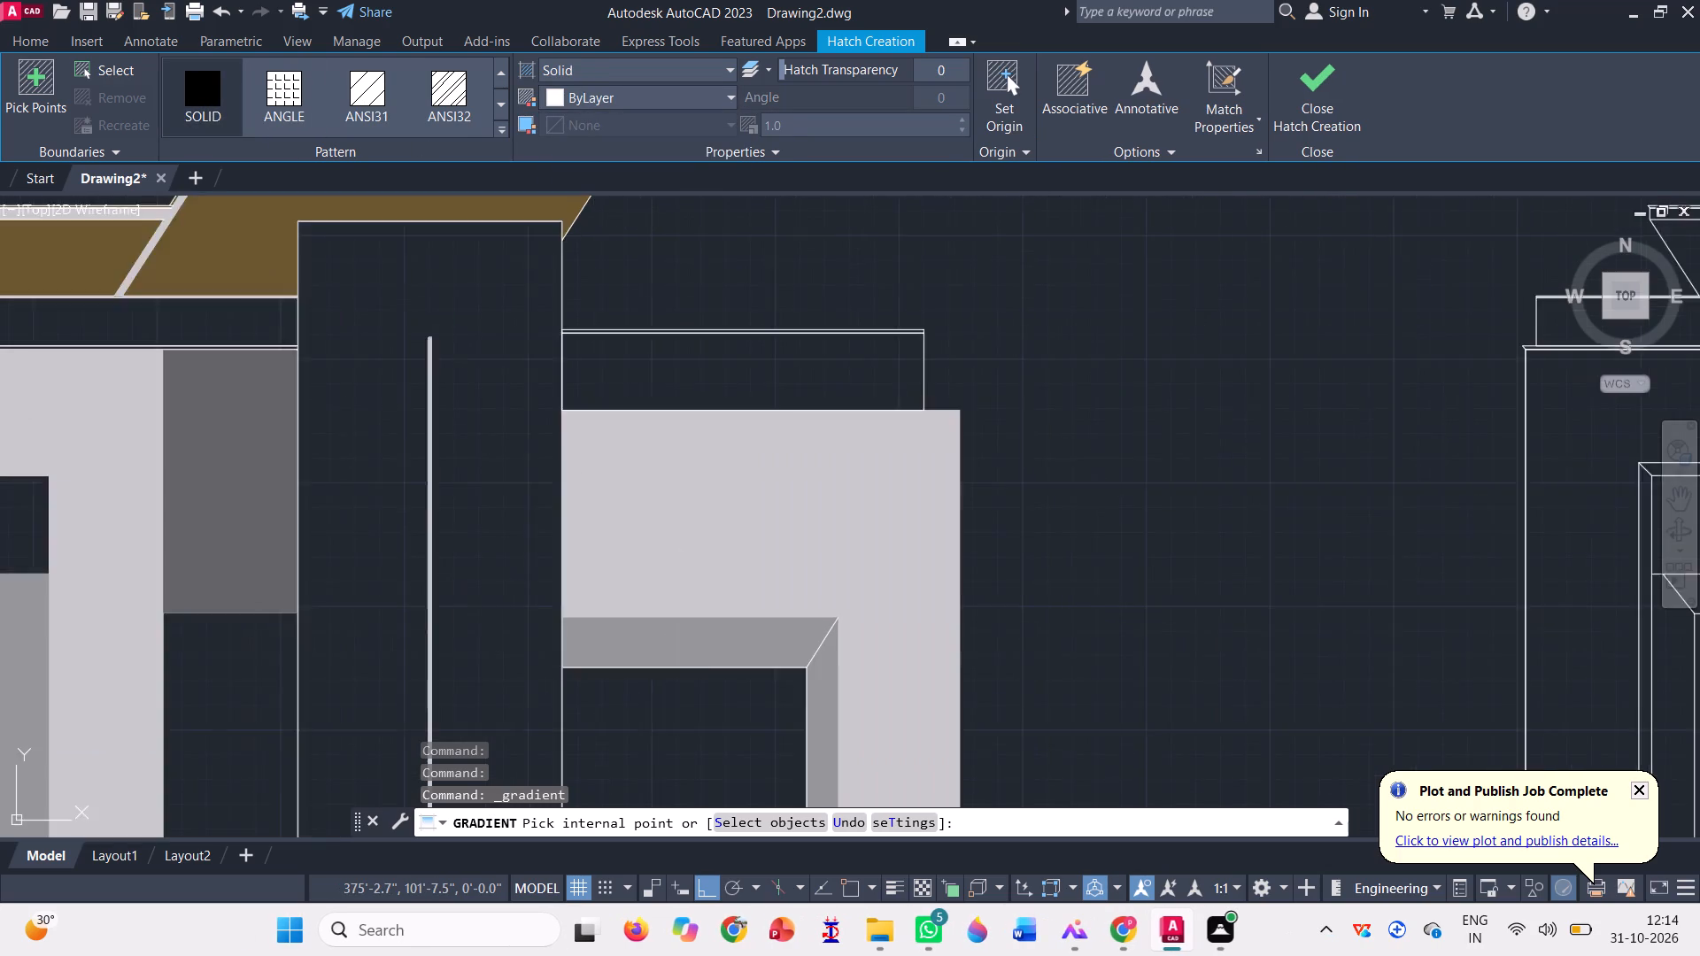
{"action": "scroll", "coordinate": [419, 443], "scroll_direction": "up", "scroll_amount": 4}
{"action": "scroll", "coordinate": [419, 442], "scroll_direction": "down", "scroll_amount": 11}
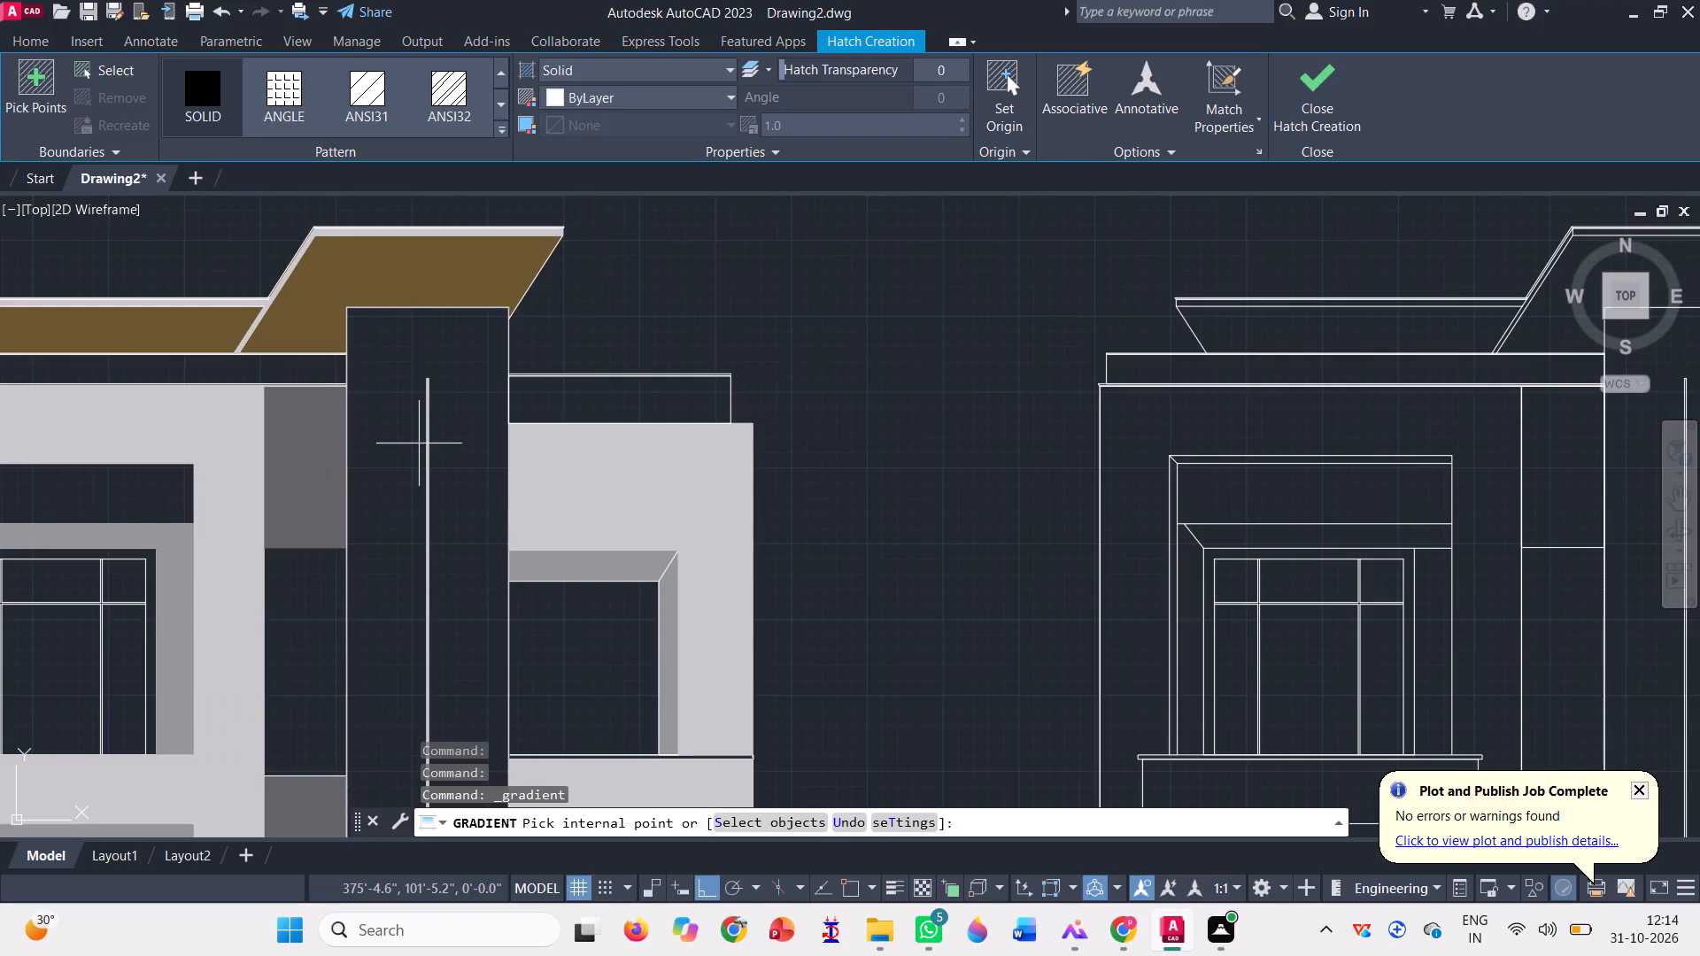
{"action": "left_click", "coordinate": [455, 402]}
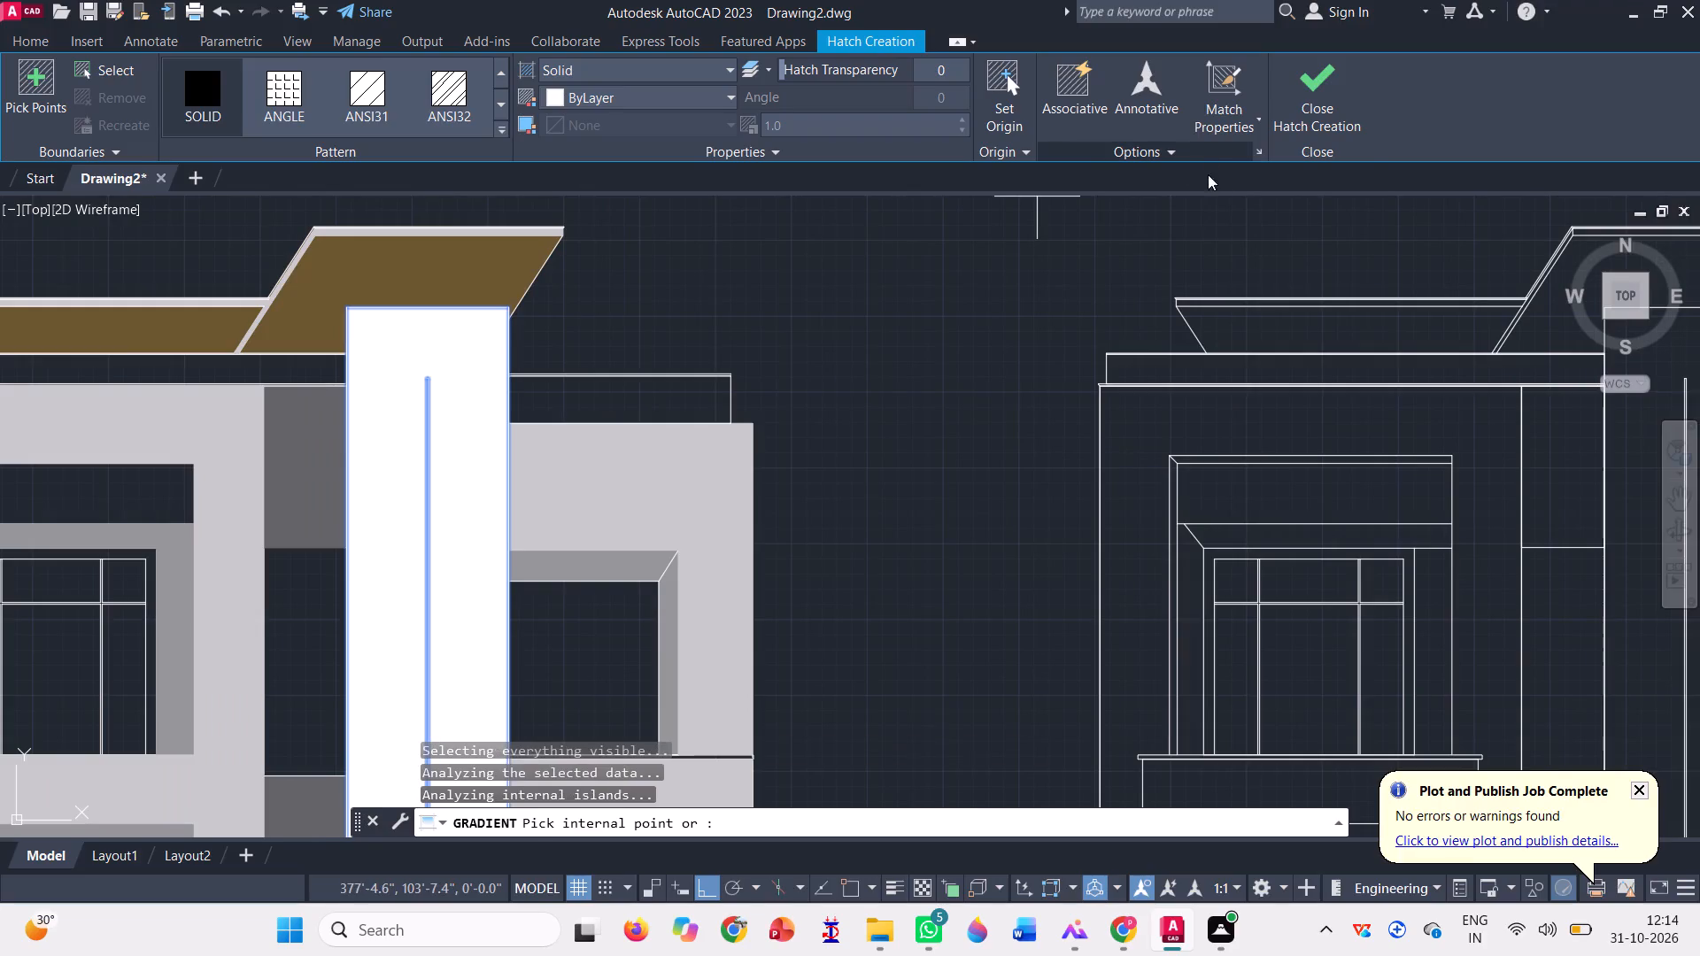
{"action": "left_click", "coordinate": [1313, 77]}
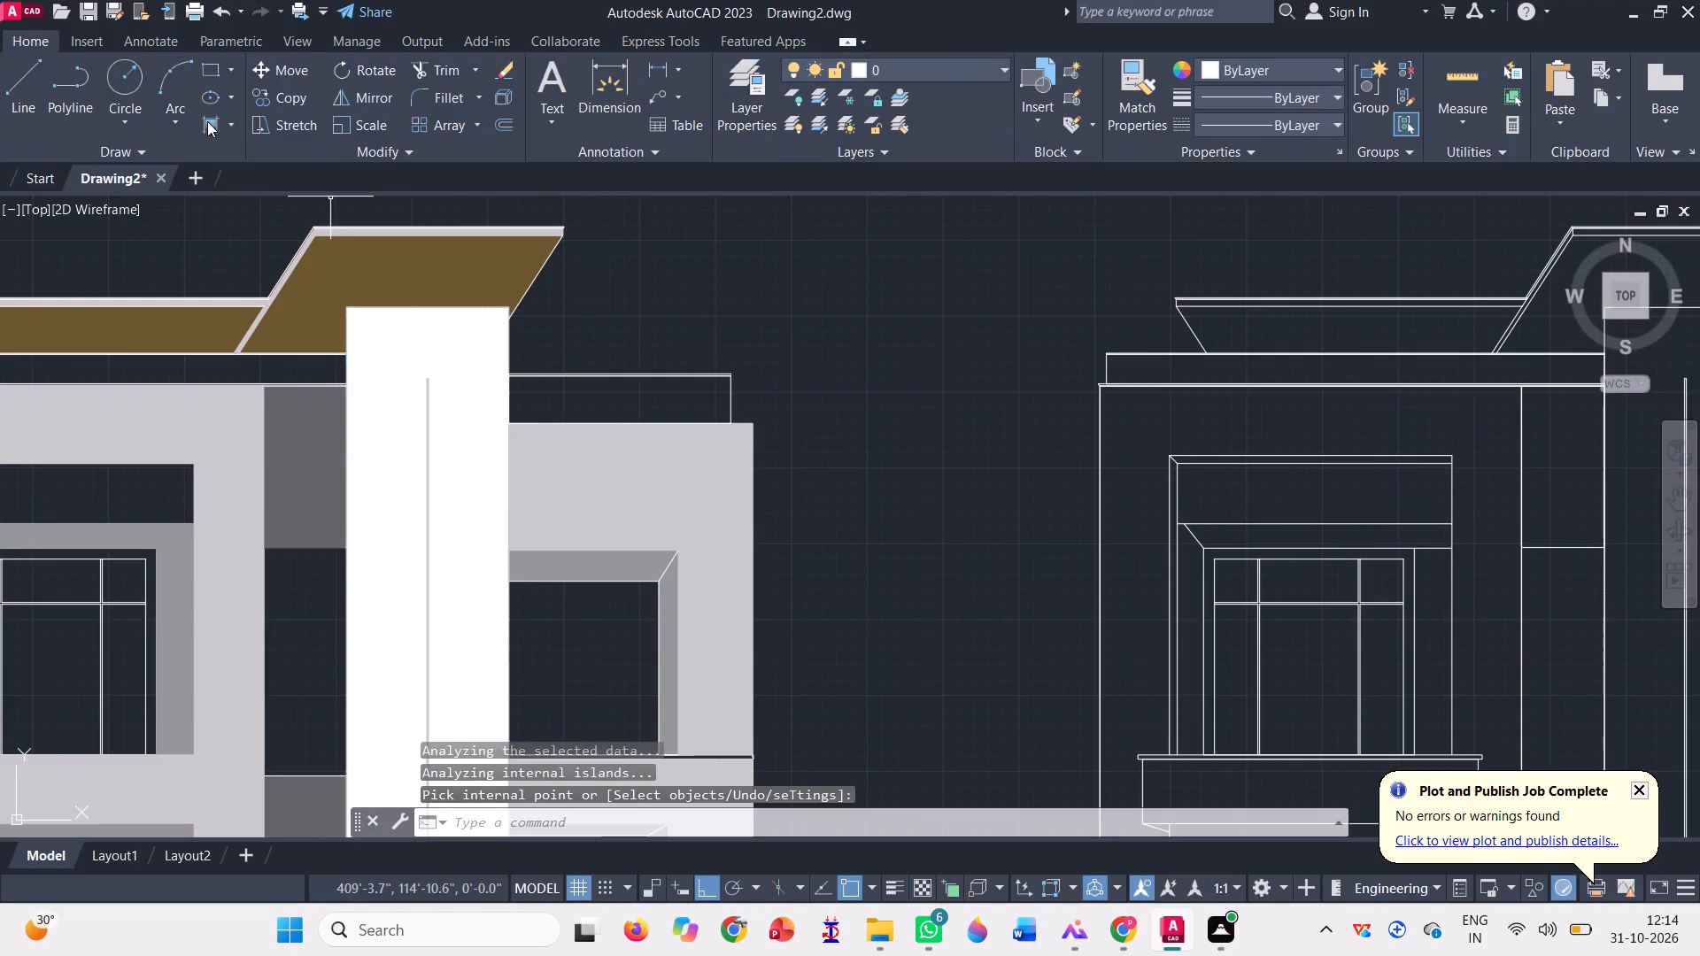
Fill the thin cap strip along the top of the left roof parapet in the middle elevation with solid black 0,0,0.
{"action": "left_click", "coordinate": [207, 121]}
{"action": "scroll", "coordinate": [321, 90], "scroll_direction": "up", "scroll_amount": 8}
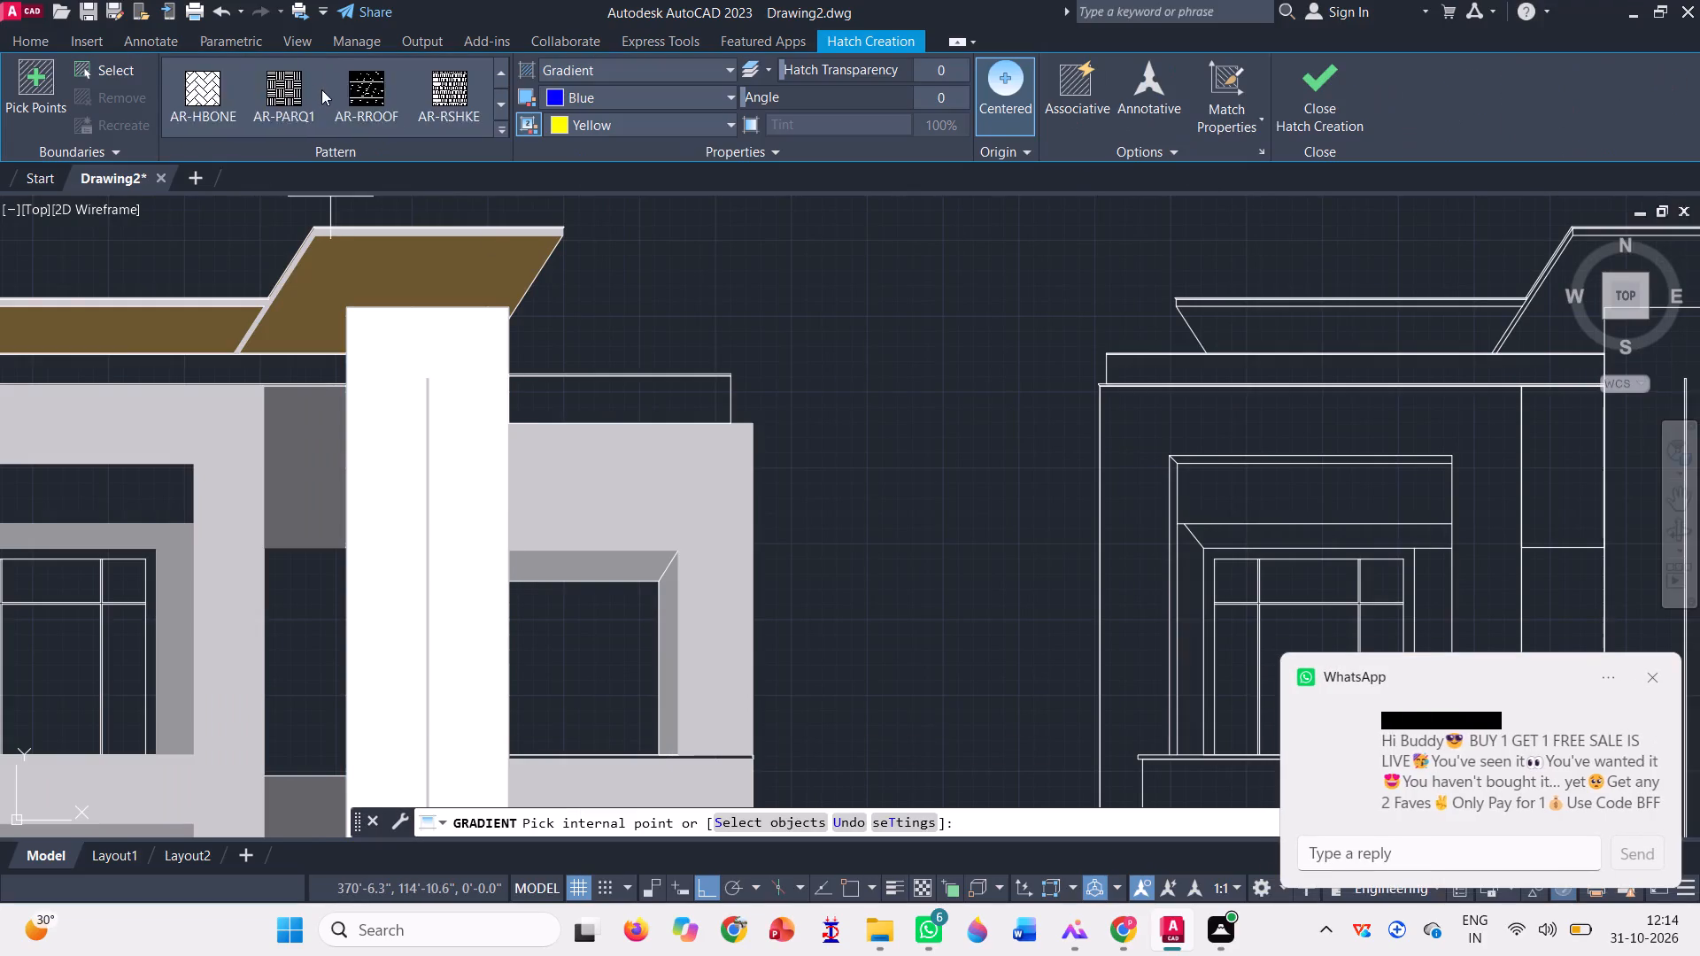
{"action": "scroll", "coordinate": [321, 89], "scroll_direction": "up", "scroll_amount": 9}
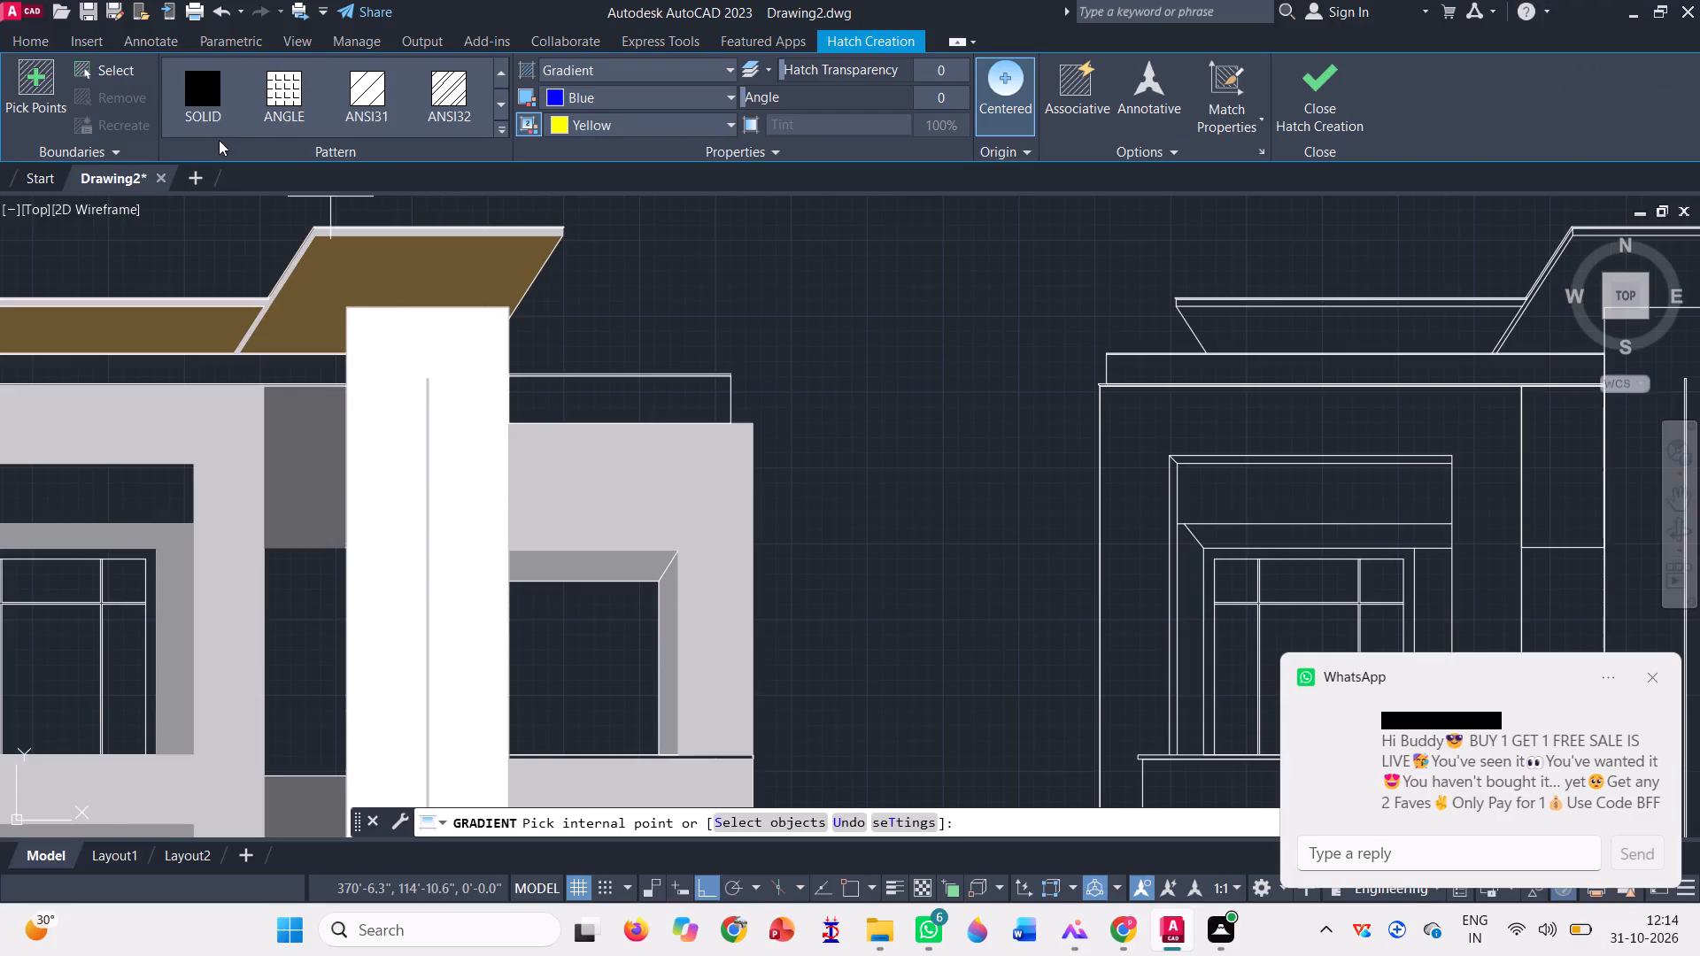
{"action": "left_click", "coordinate": [190, 98]}
{"action": "left_click", "coordinate": [638, 98]}
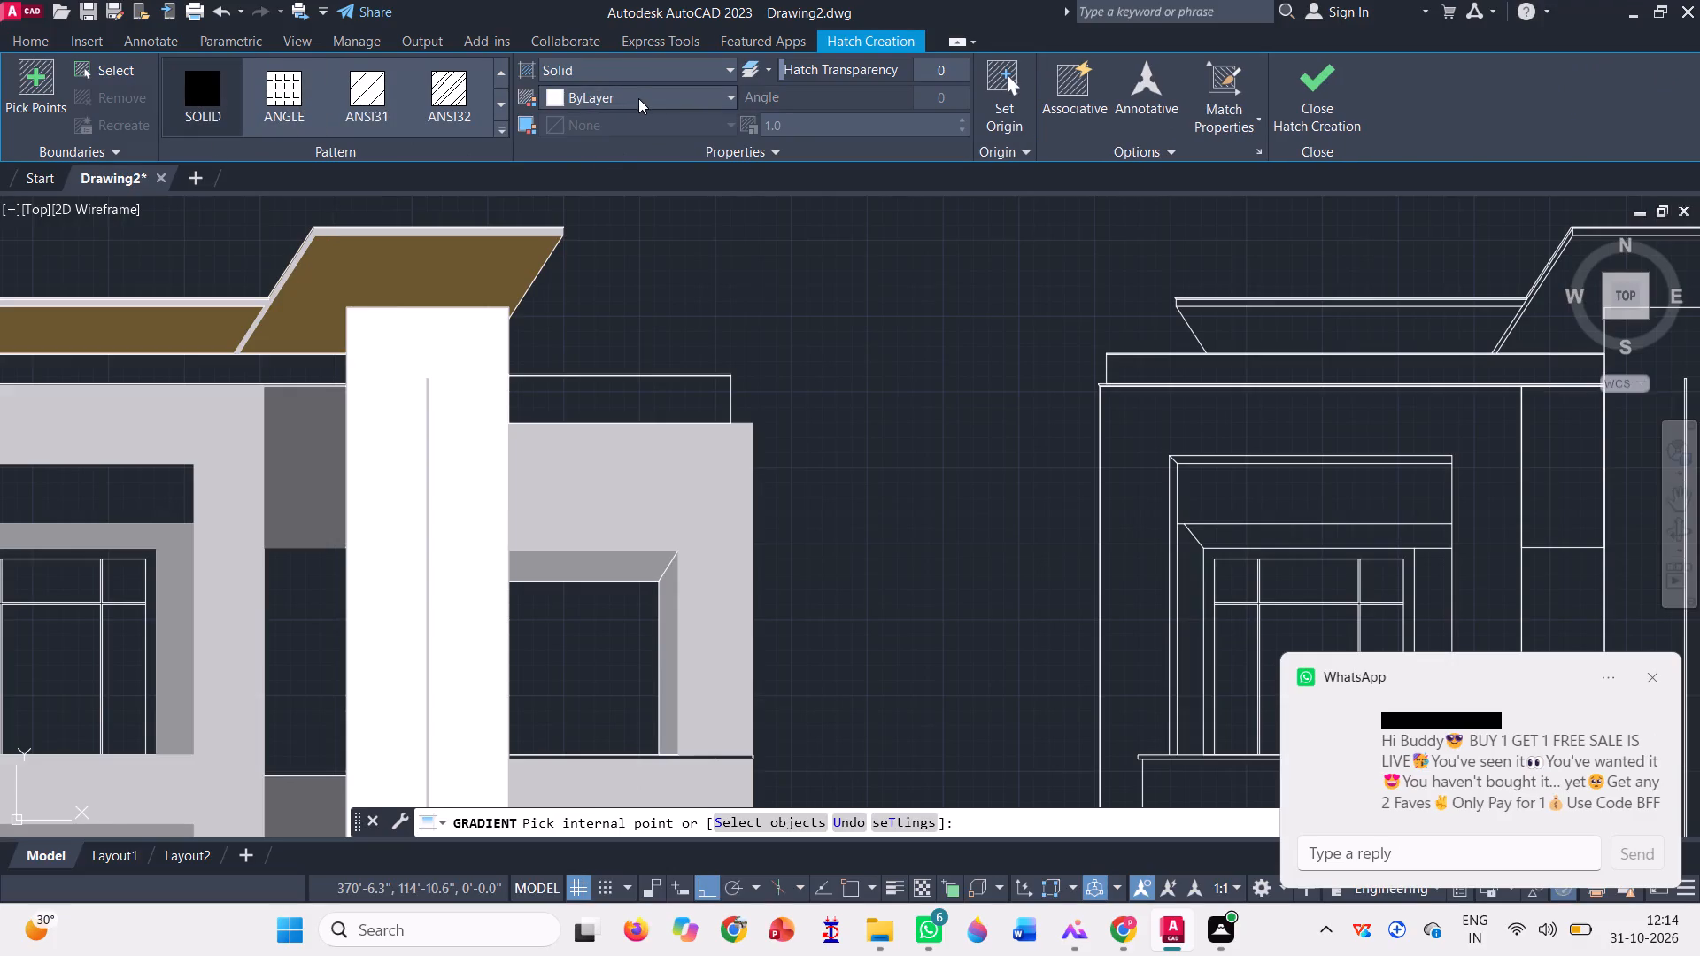
{"action": "left_click", "coordinate": [551, 196]}
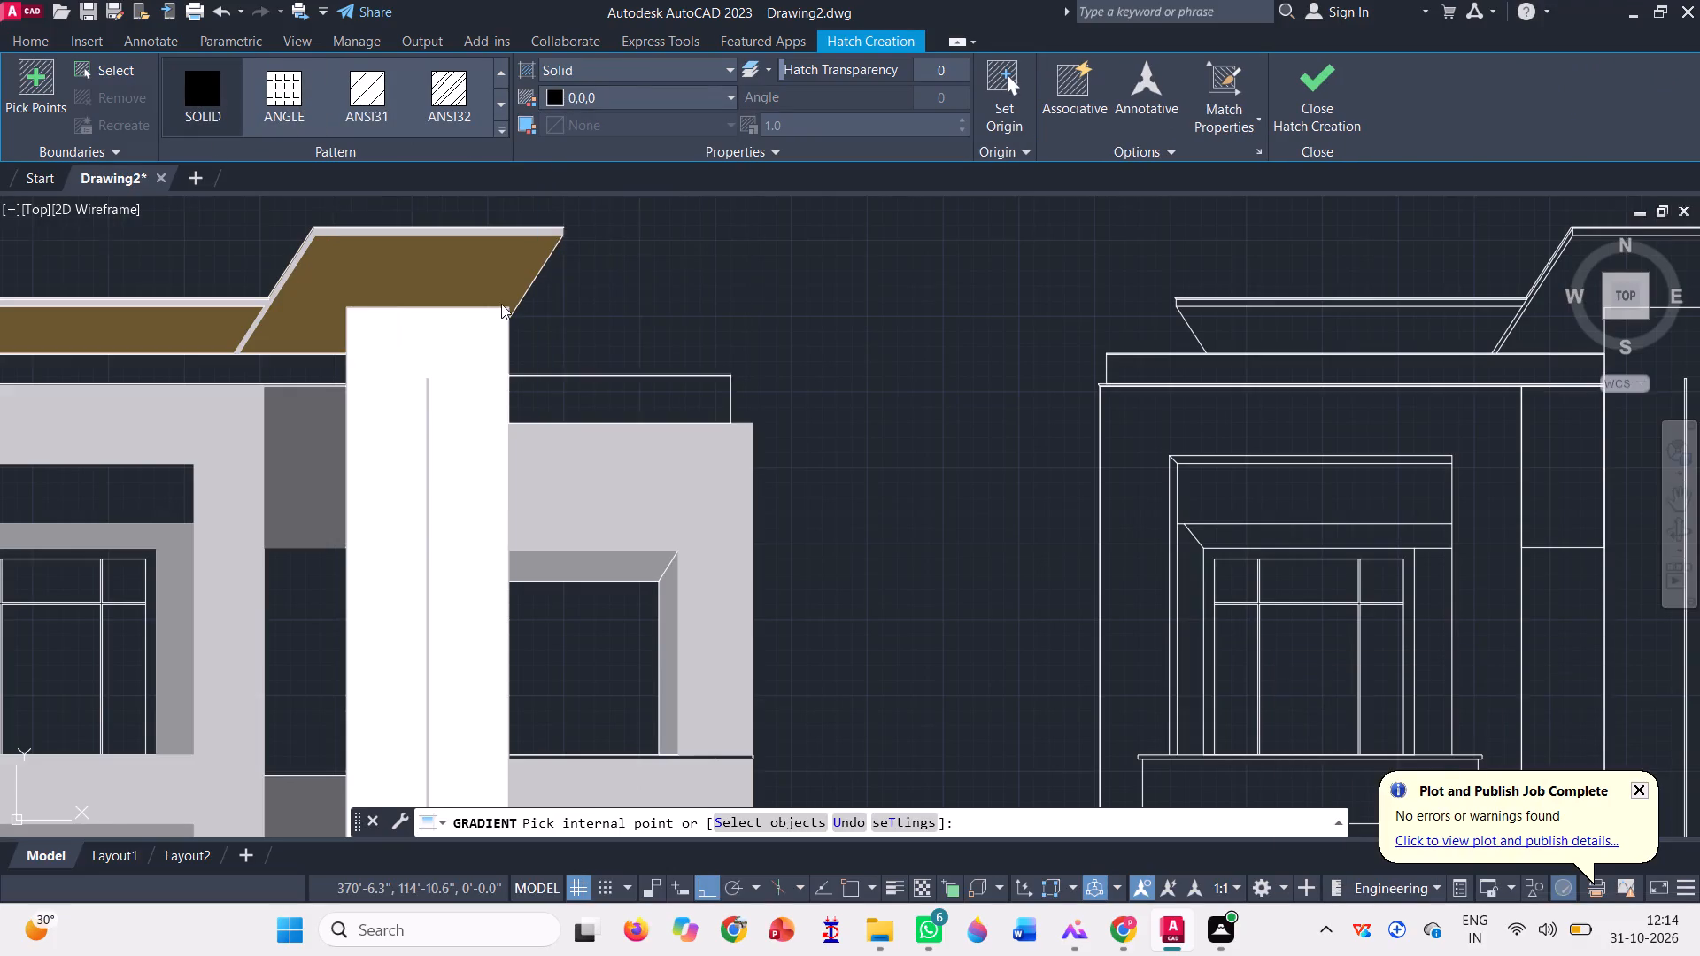
{"action": "scroll", "coordinate": [501, 304], "scroll_direction": "down", "scroll_amount": 3}
{"action": "scroll", "coordinate": [704, 329], "scroll_direction": "up", "scroll_amount": 7}
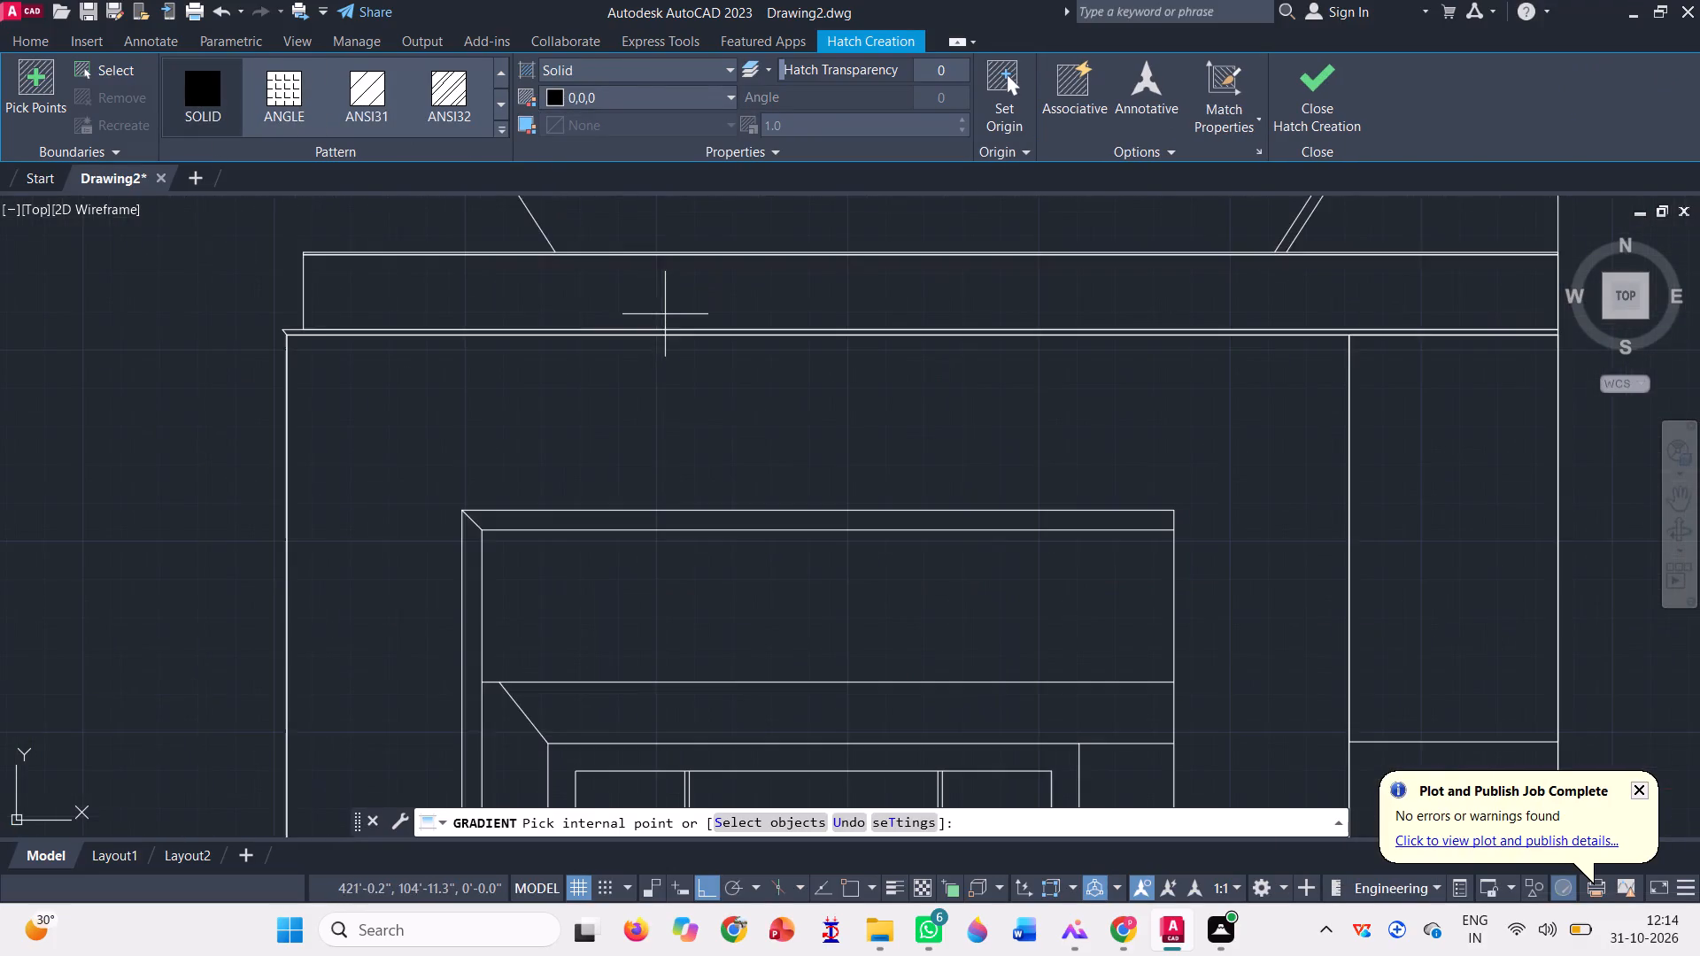
{"action": "scroll", "coordinate": [547, 326], "scroll_direction": "up", "scroll_amount": 4}
{"action": "scroll", "coordinate": [529, 328], "scroll_direction": "down", "scroll_amount": 4}
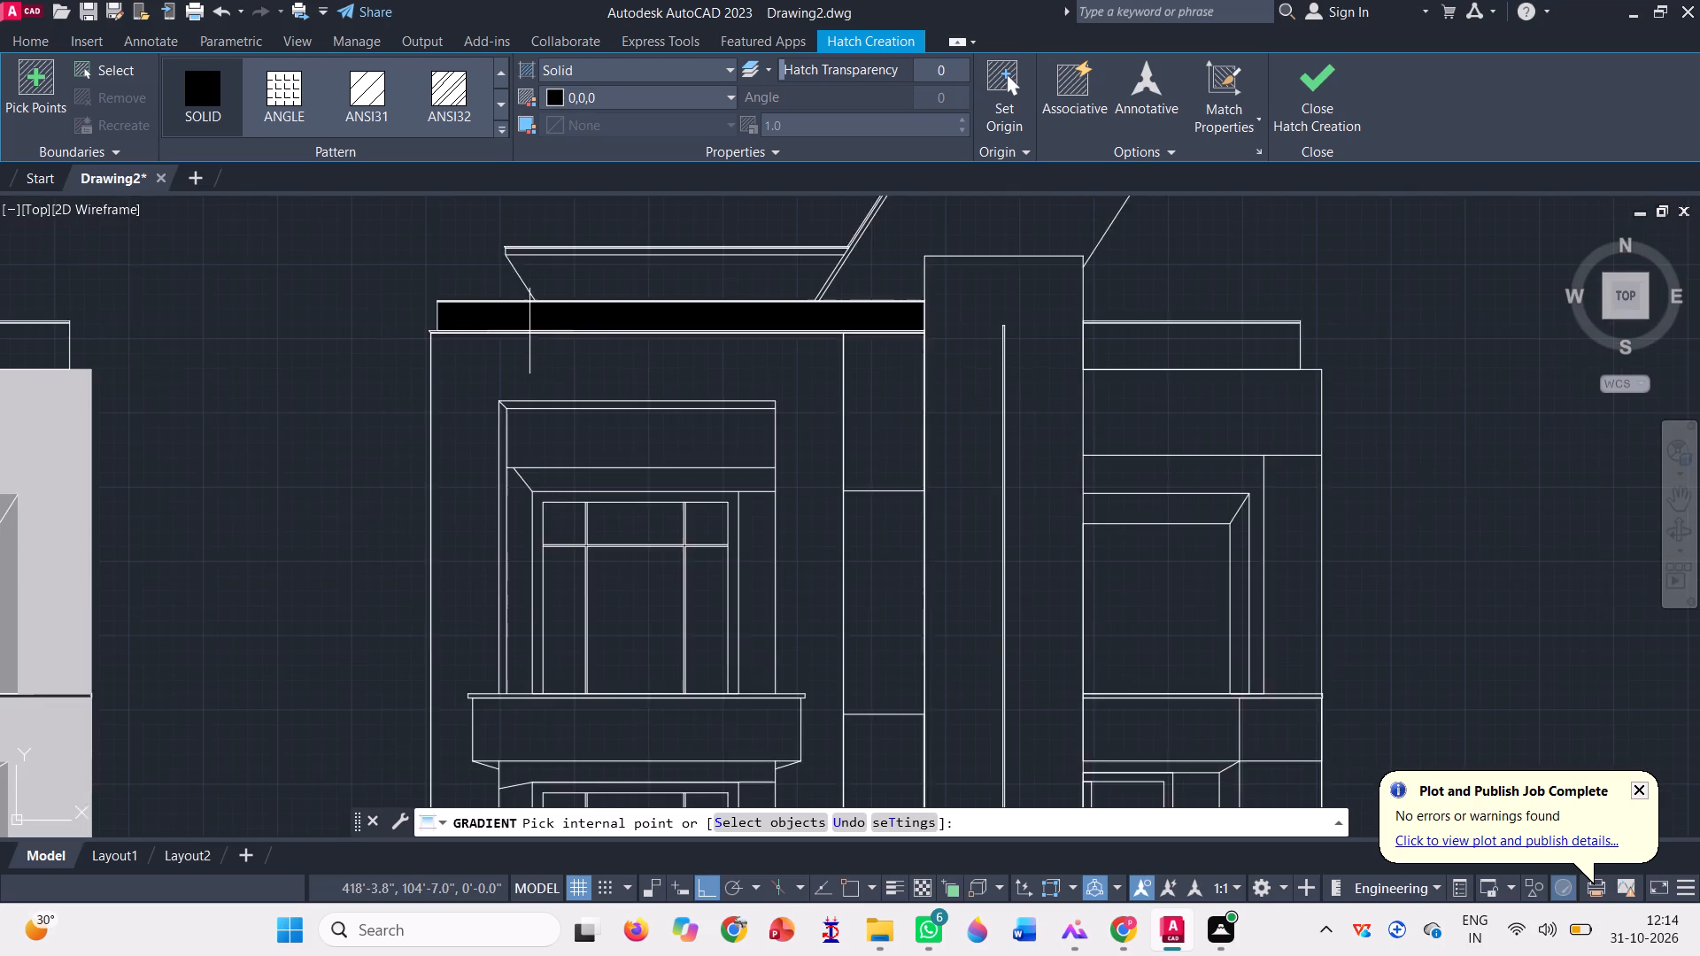
{"action": "scroll", "coordinate": [529, 331], "scroll_direction": "down", "scroll_amount": 2}
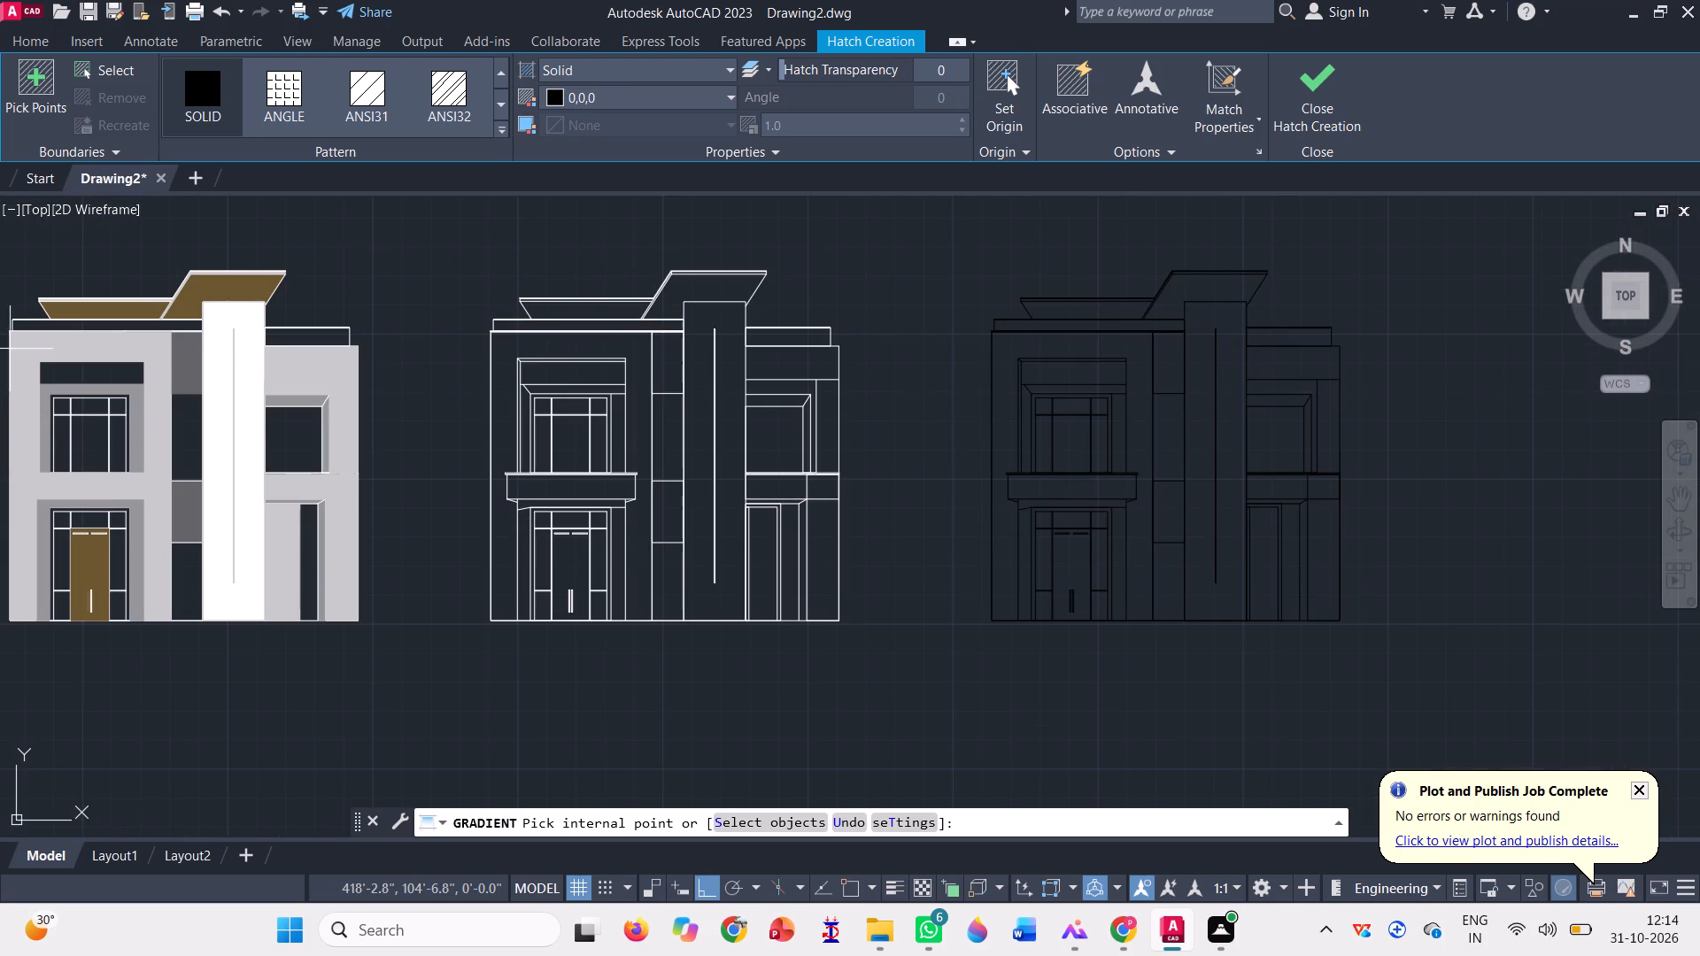
{"action": "scroll", "coordinate": [21, 332], "scroll_direction": "up", "scroll_amount": 4}
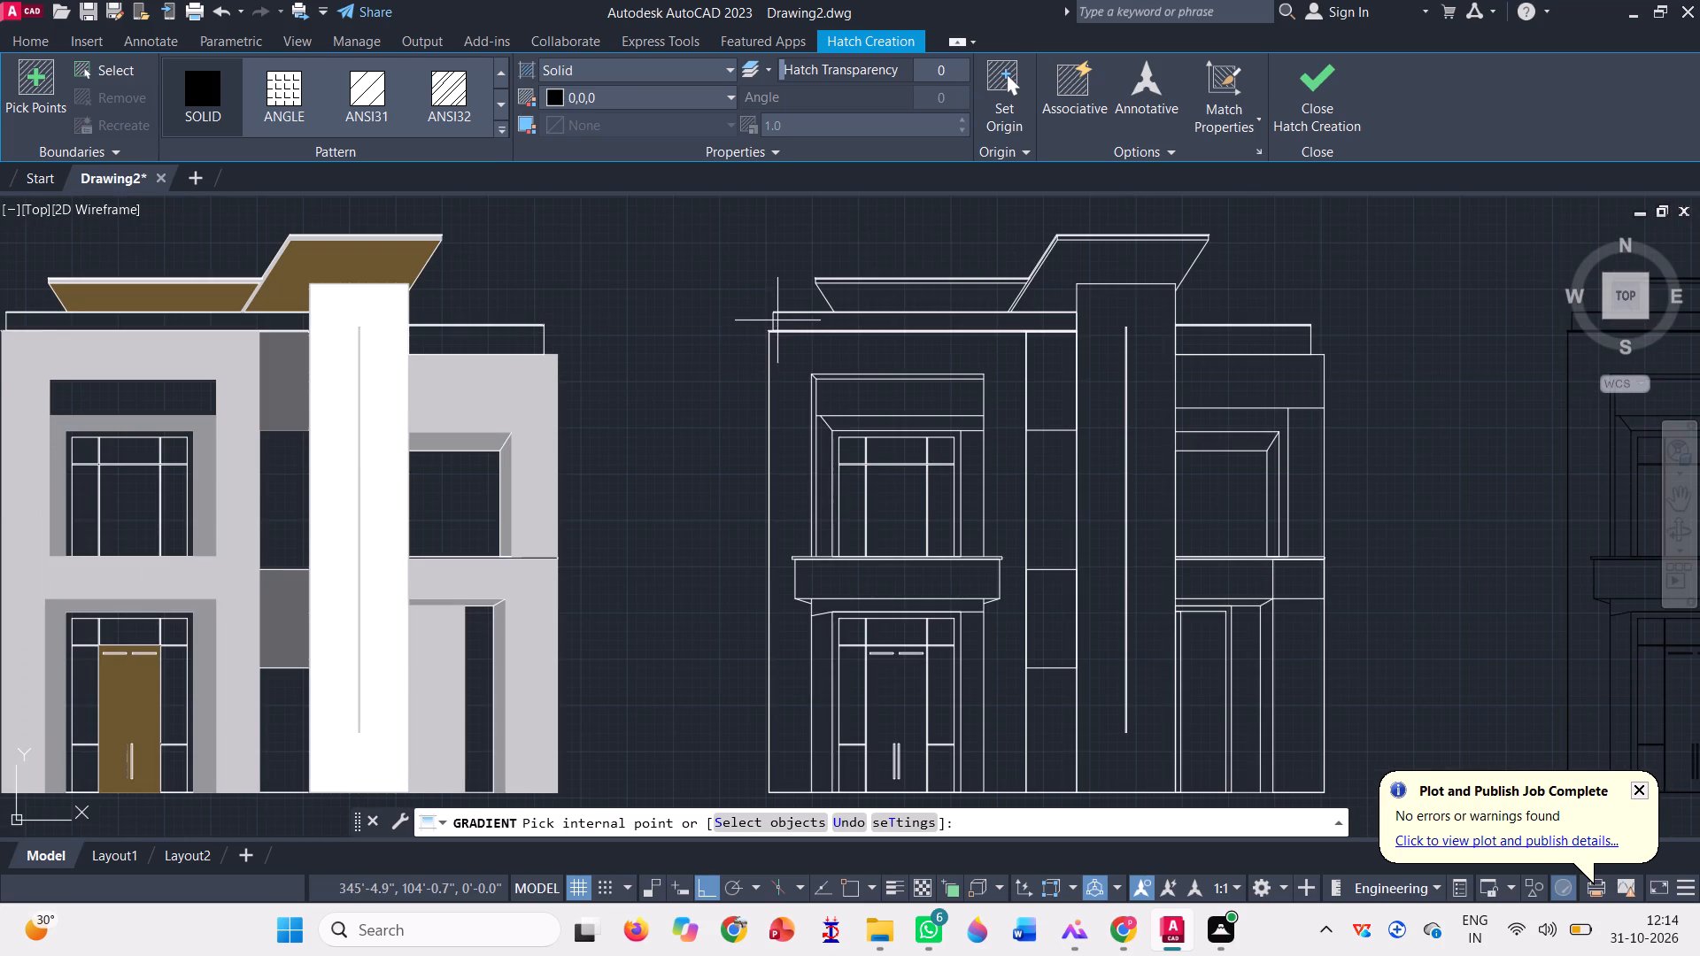
{"action": "scroll", "coordinate": [809, 305], "scroll_direction": "up", "scroll_amount": 7}
{"action": "scroll", "coordinate": [763, 374], "scroll_direction": "up", "scroll_amount": 4}
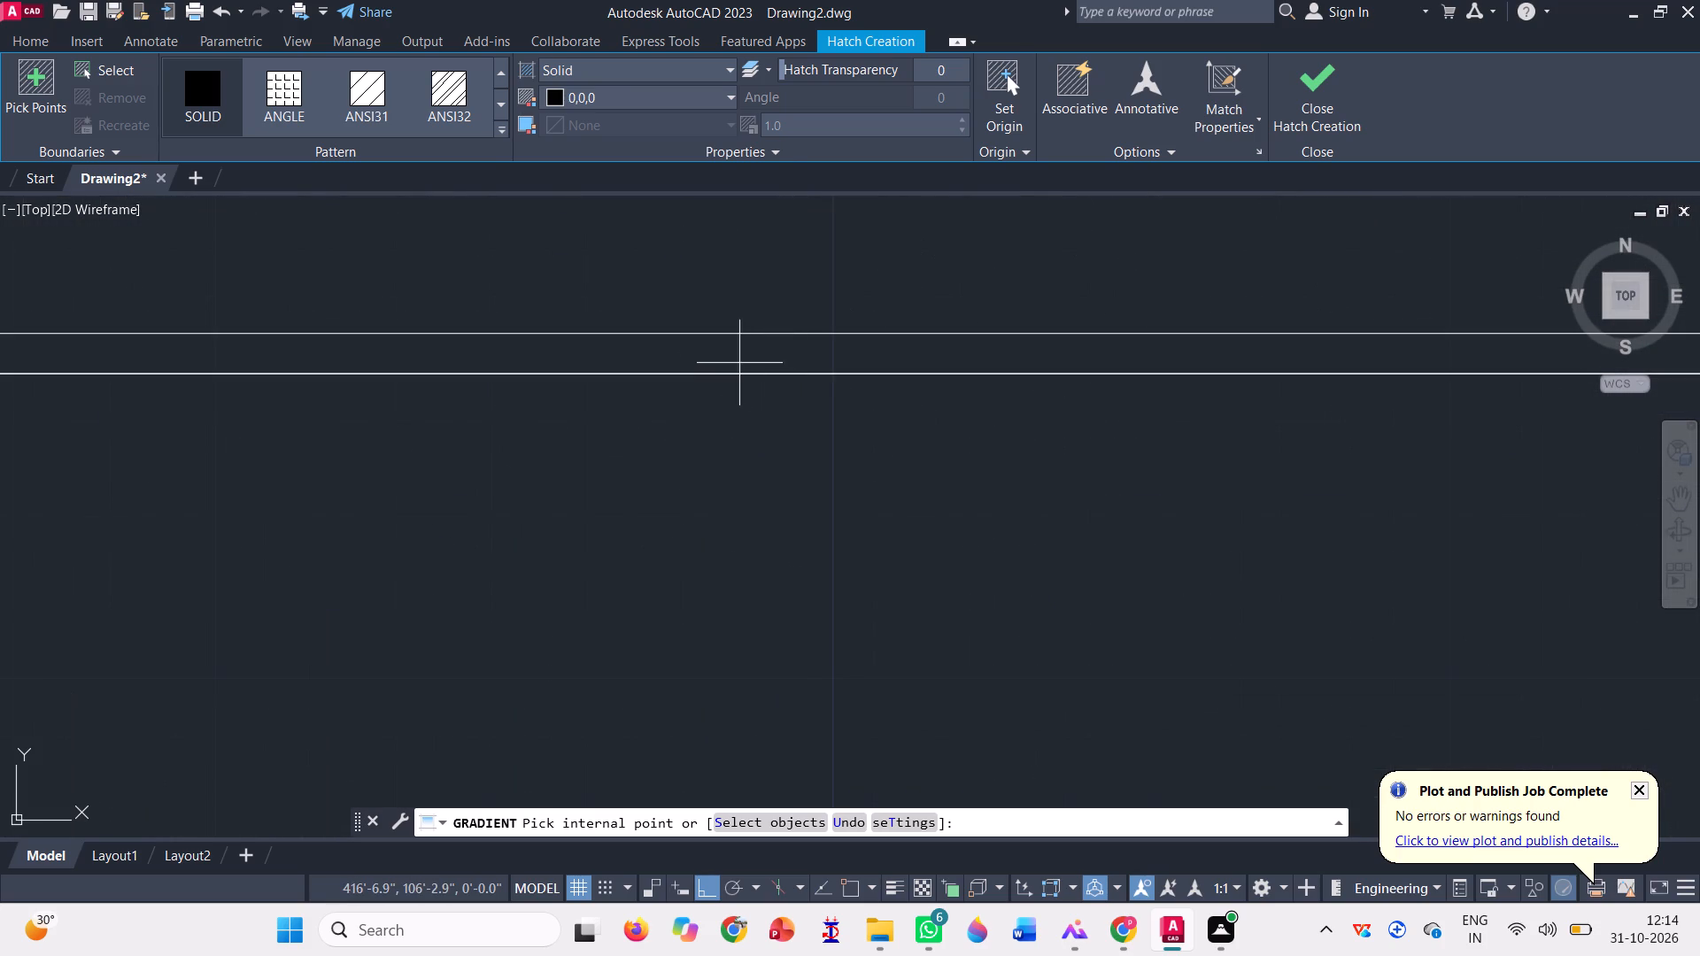
{"action": "left_click", "coordinate": [723, 351]}
{"action": "scroll", "coordinate": [551, 364], "scroll_direction": "down", "scroll_amount": 15}
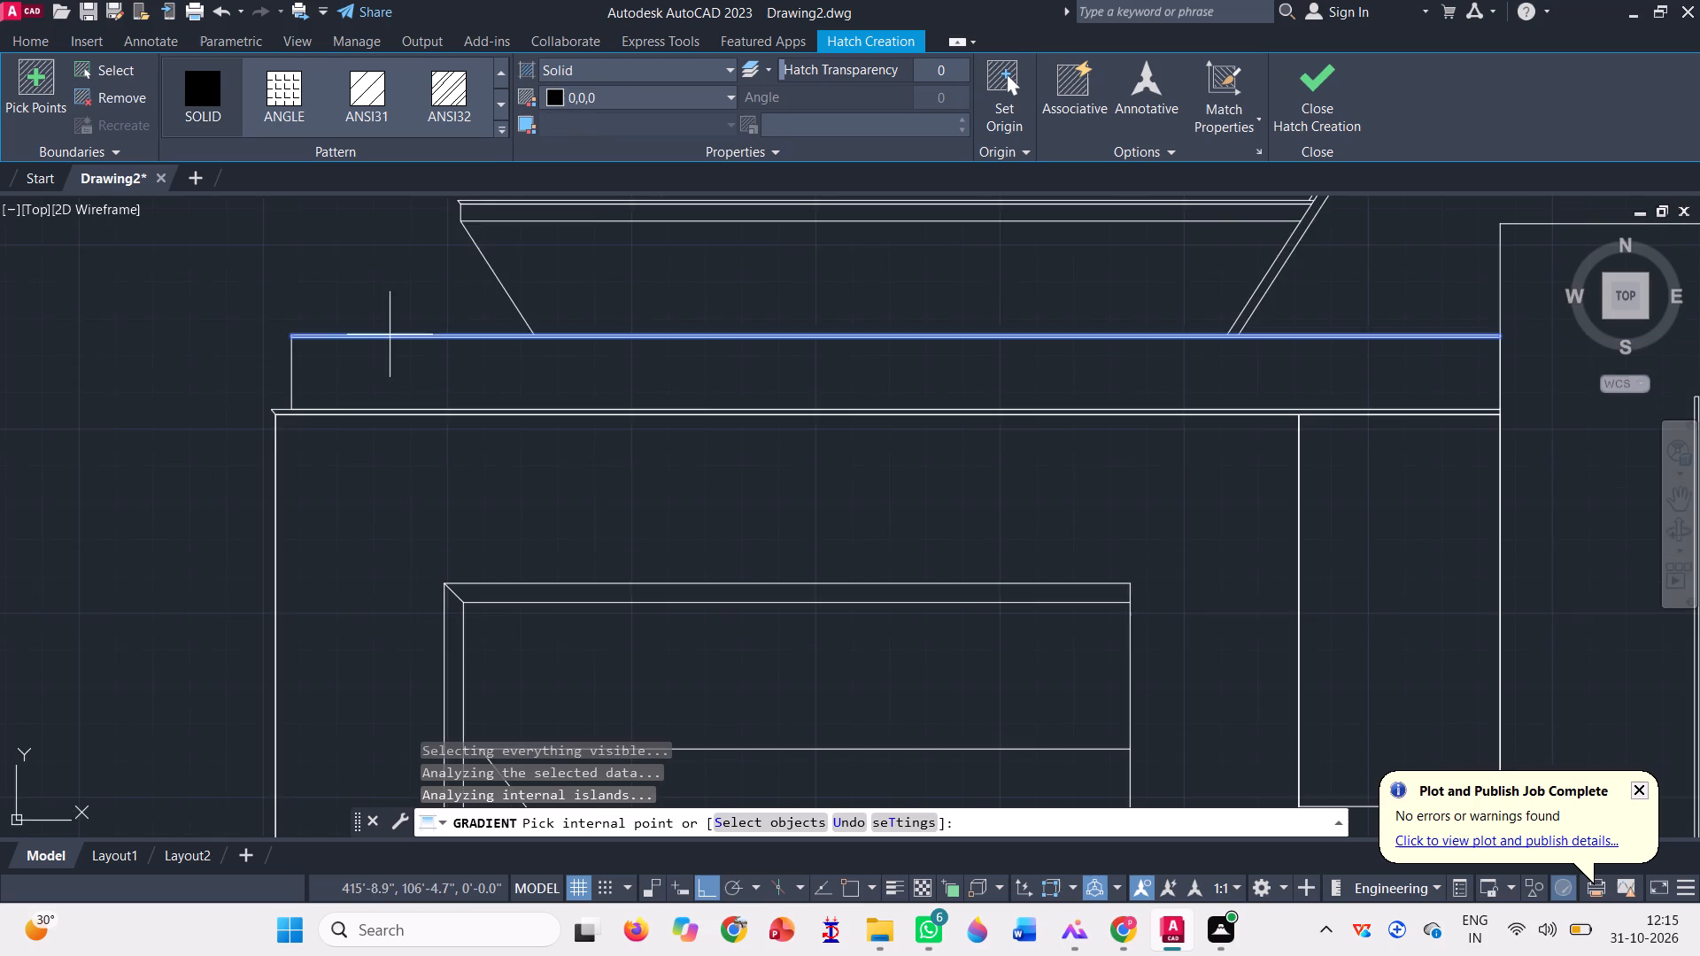
Fill the narrow vertical groove in the middle elevation's central tower with the same solid black 0,0,0.
{"action": "scroll", "coordinate": [390, 334], "scroll_direction": "down", "scroll_amount": 3}
{"action": "scroll", "coordinate": [726, 374], "scroll_direction": "up", "scroll_amount": 4}
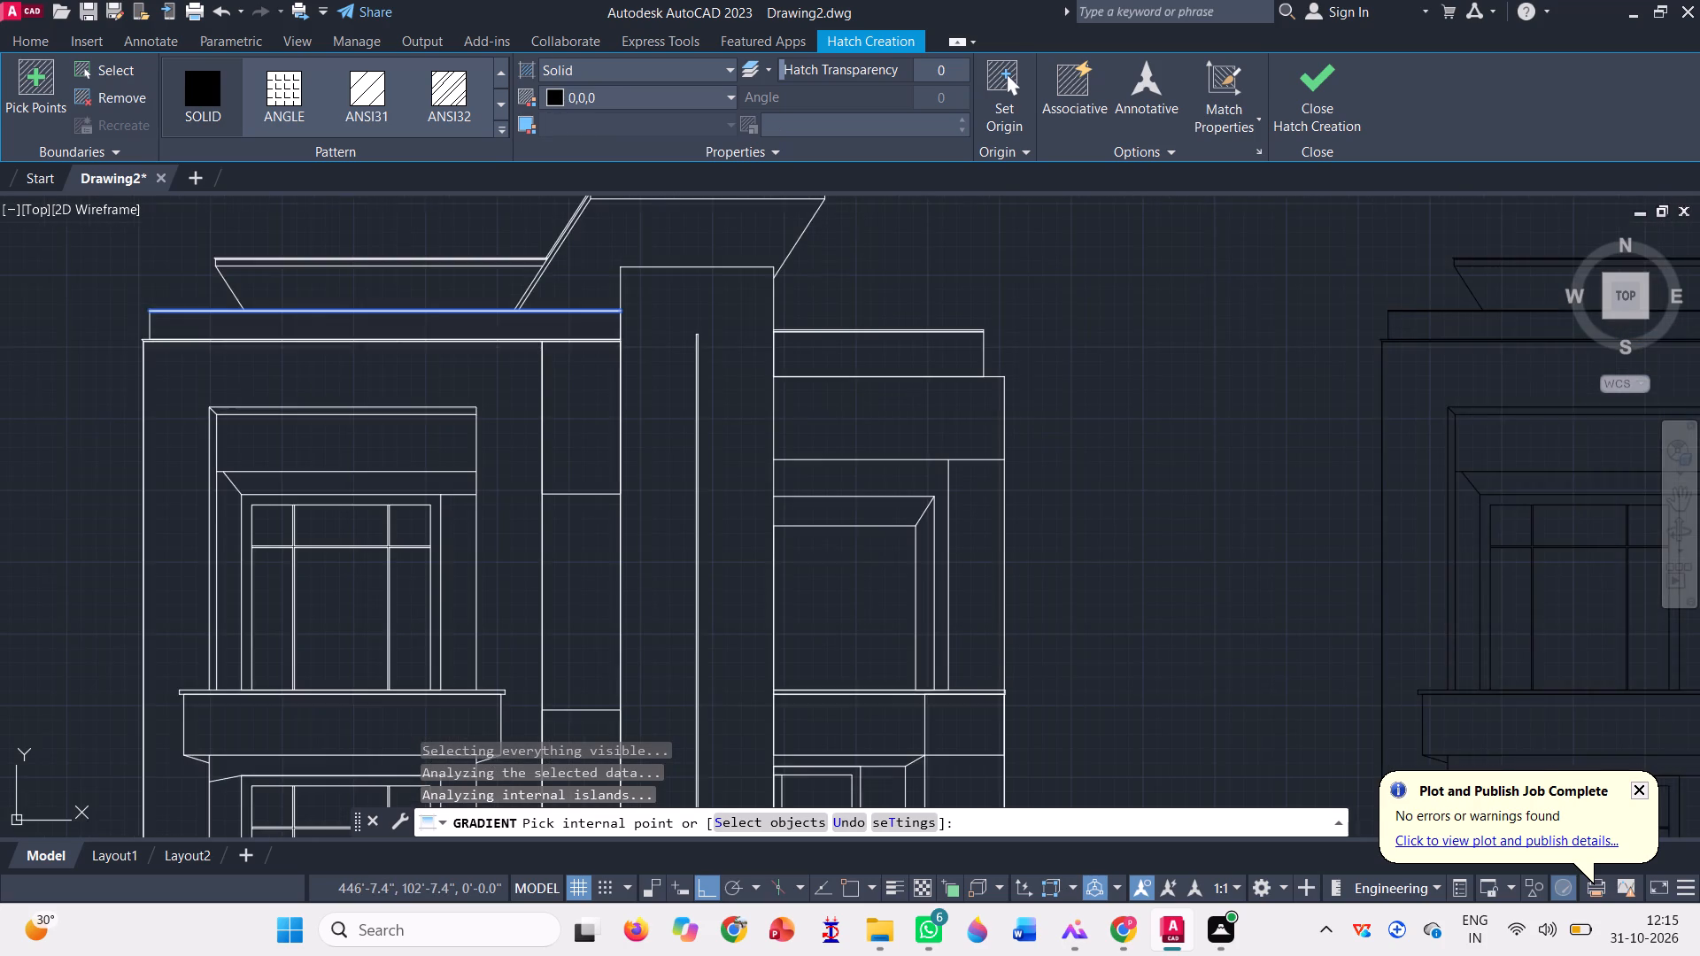
{"action": "scroll", "coordinate": [699, 412], "scroll_direction": "up", "scroll_amount": 11}
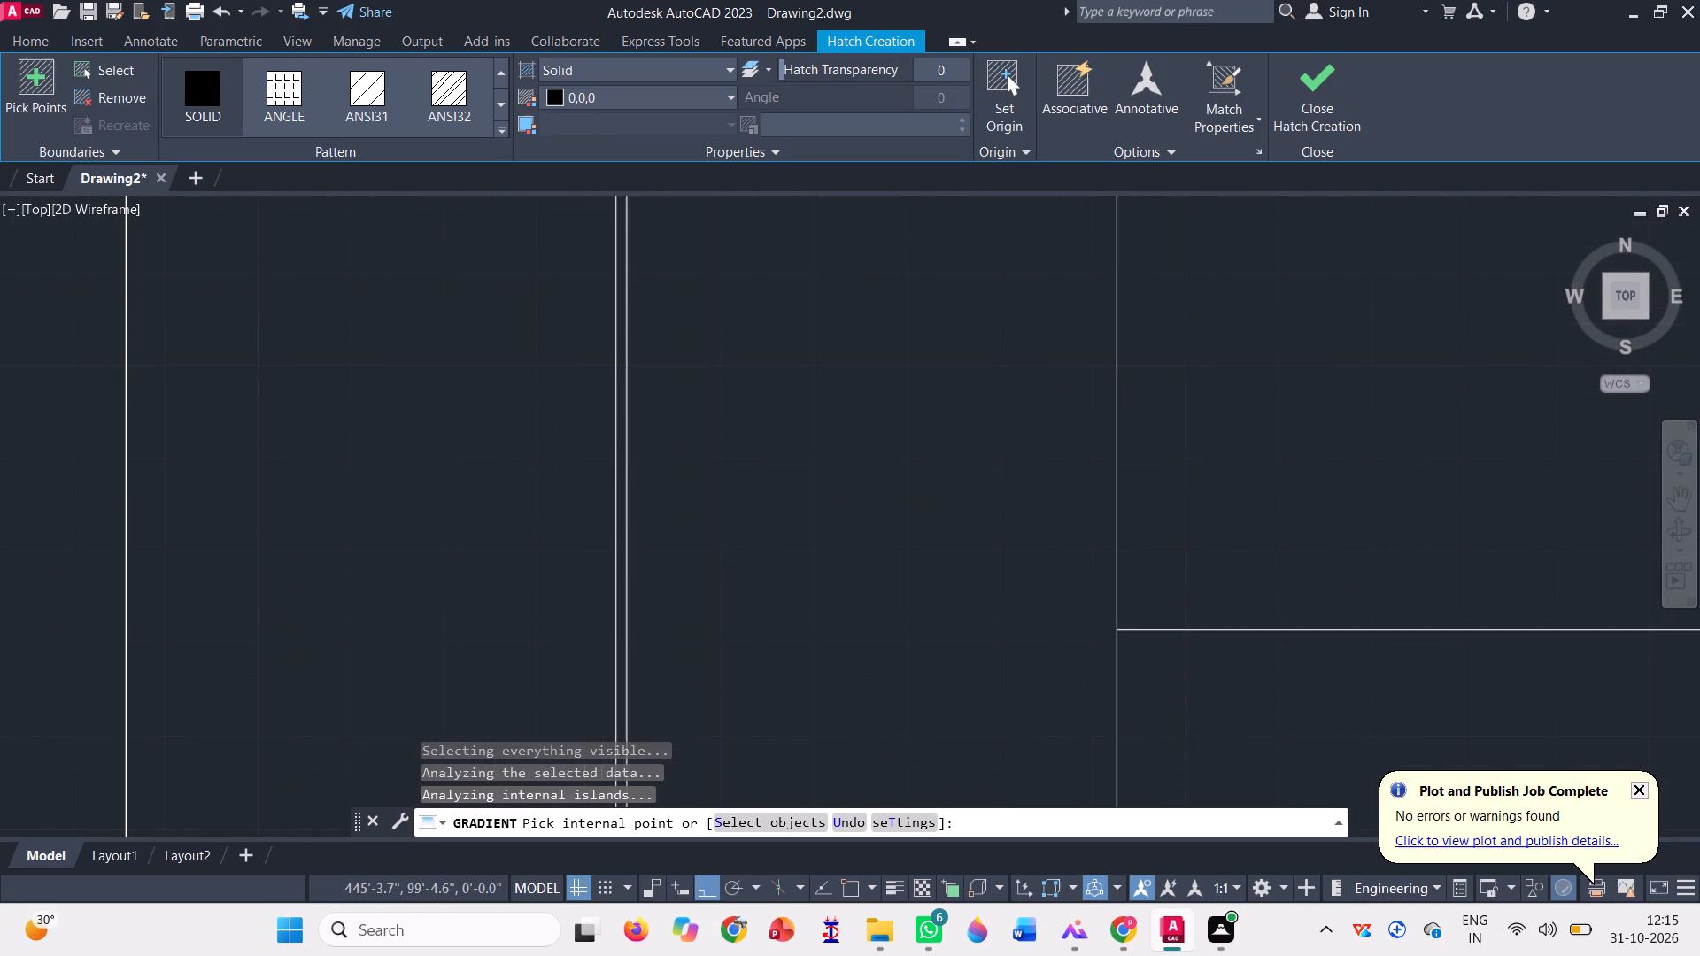
{"action": "scroll", "coordinate": [623, 391], "scroll_direction": "up", "scroll_amount": 3}
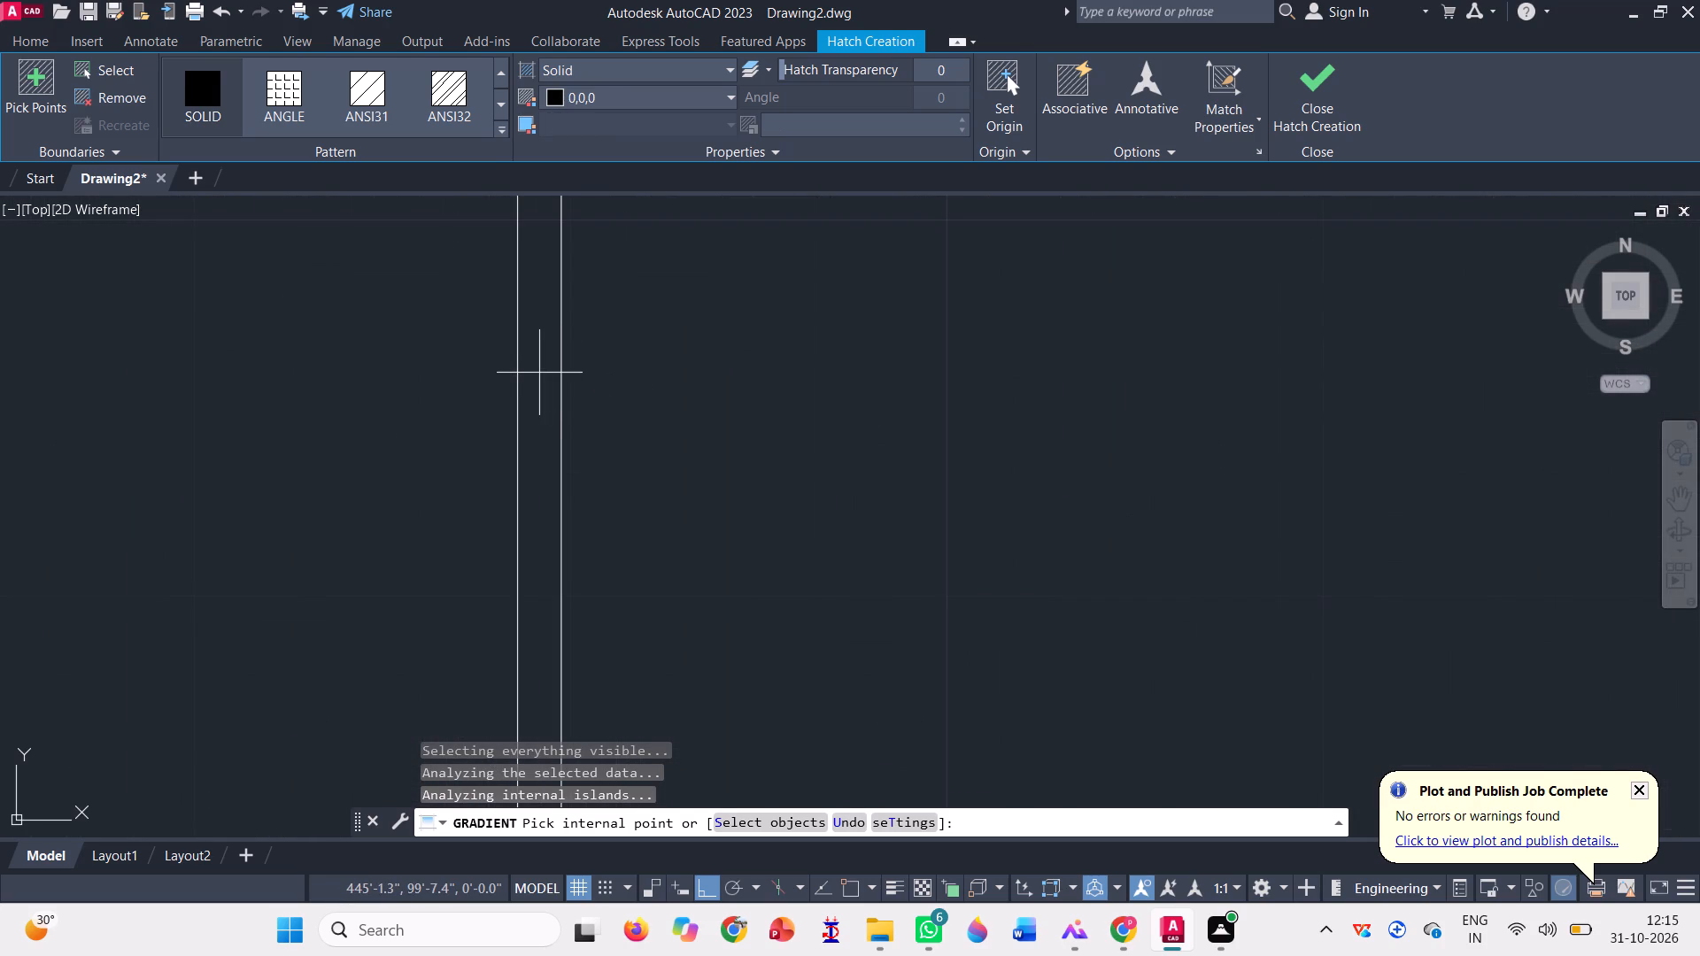
{"action": "left_click", "coordinate": [540, 371]}
{"action": "scroll", "coordinate": [547, 373], "scroll_direction": "down", "scroll_amount": 13}
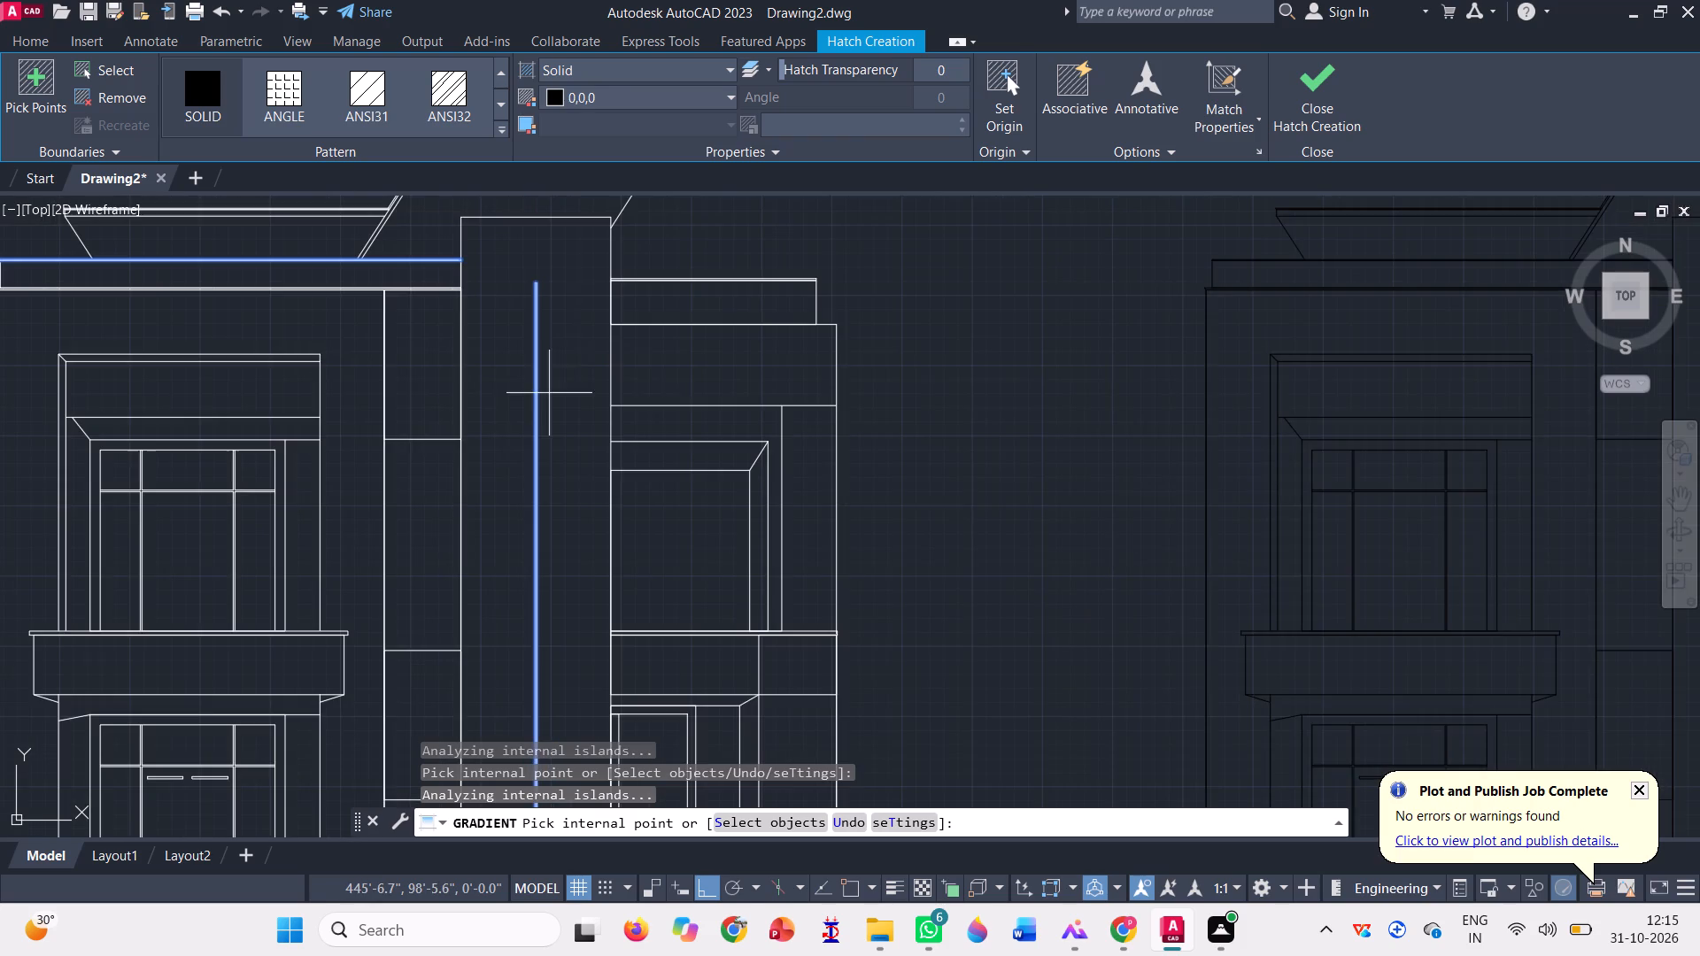
Fill the thin cap strip on top of the middle elevation's right roof parapet with the same solid black 0,0,0.
{"action": "scroll", "coordinate": [734, 257], "scroll_direction": "up", "scroll_amount": 4}
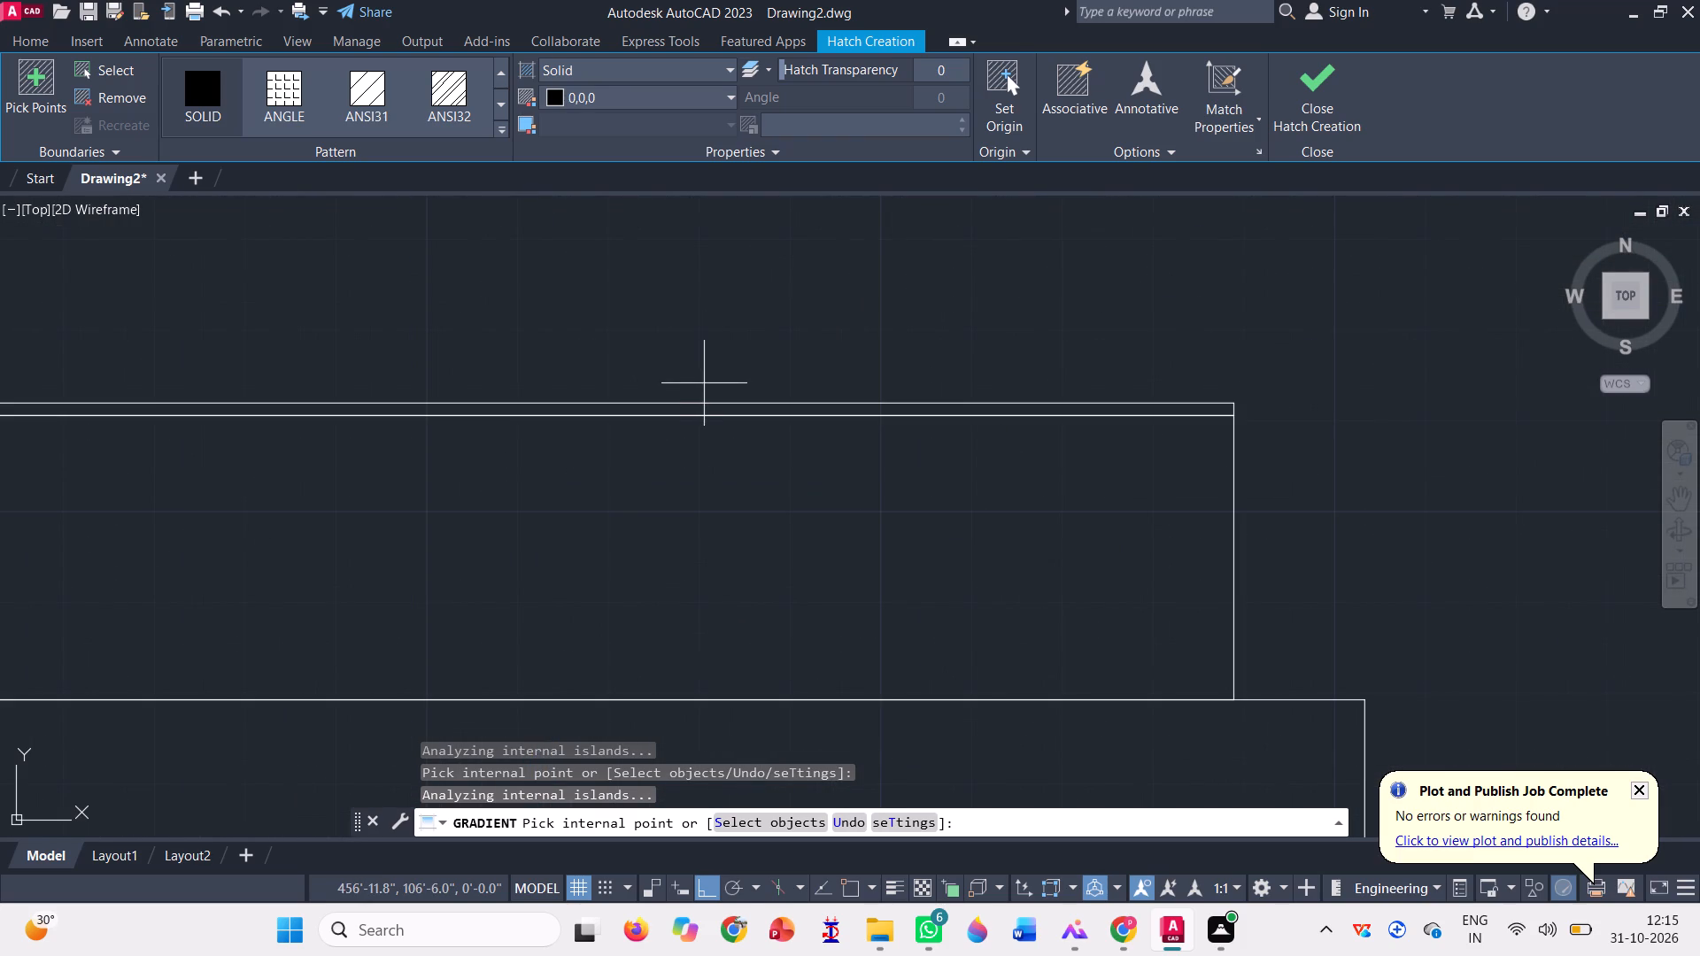
{"action": "left_click", "coordinate": [693, 407]}
{"action": "scroll", "coordinate": [688, 397], "scroll_direction": "down", "scroll_amount": 5}
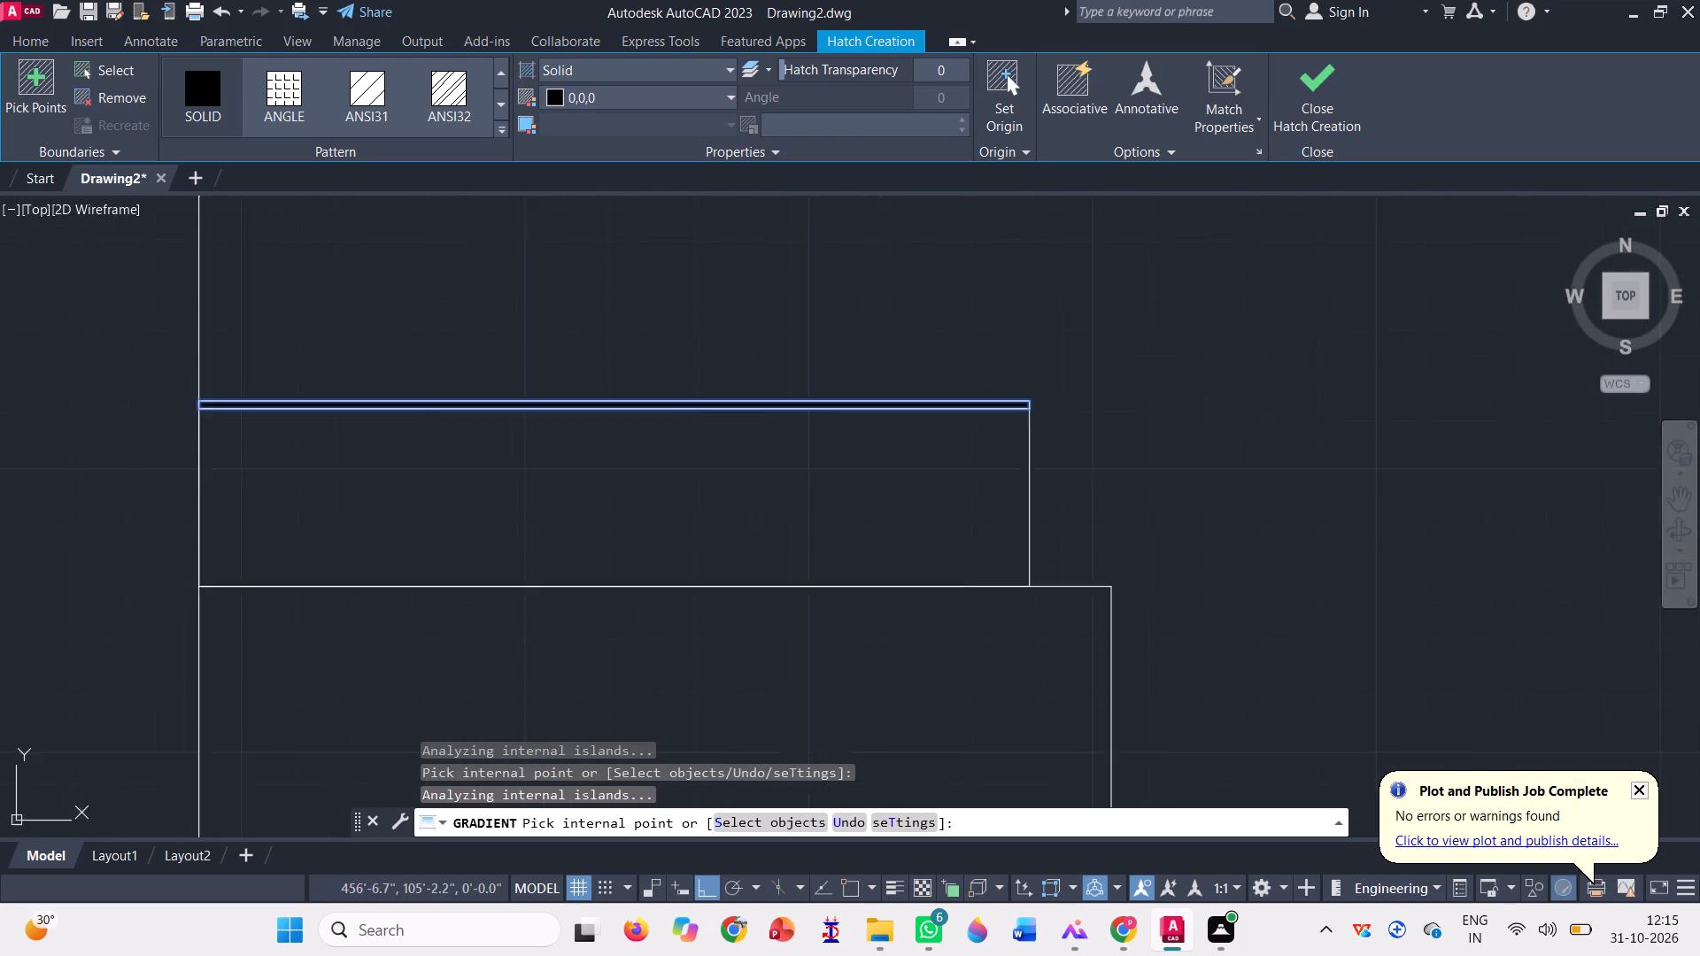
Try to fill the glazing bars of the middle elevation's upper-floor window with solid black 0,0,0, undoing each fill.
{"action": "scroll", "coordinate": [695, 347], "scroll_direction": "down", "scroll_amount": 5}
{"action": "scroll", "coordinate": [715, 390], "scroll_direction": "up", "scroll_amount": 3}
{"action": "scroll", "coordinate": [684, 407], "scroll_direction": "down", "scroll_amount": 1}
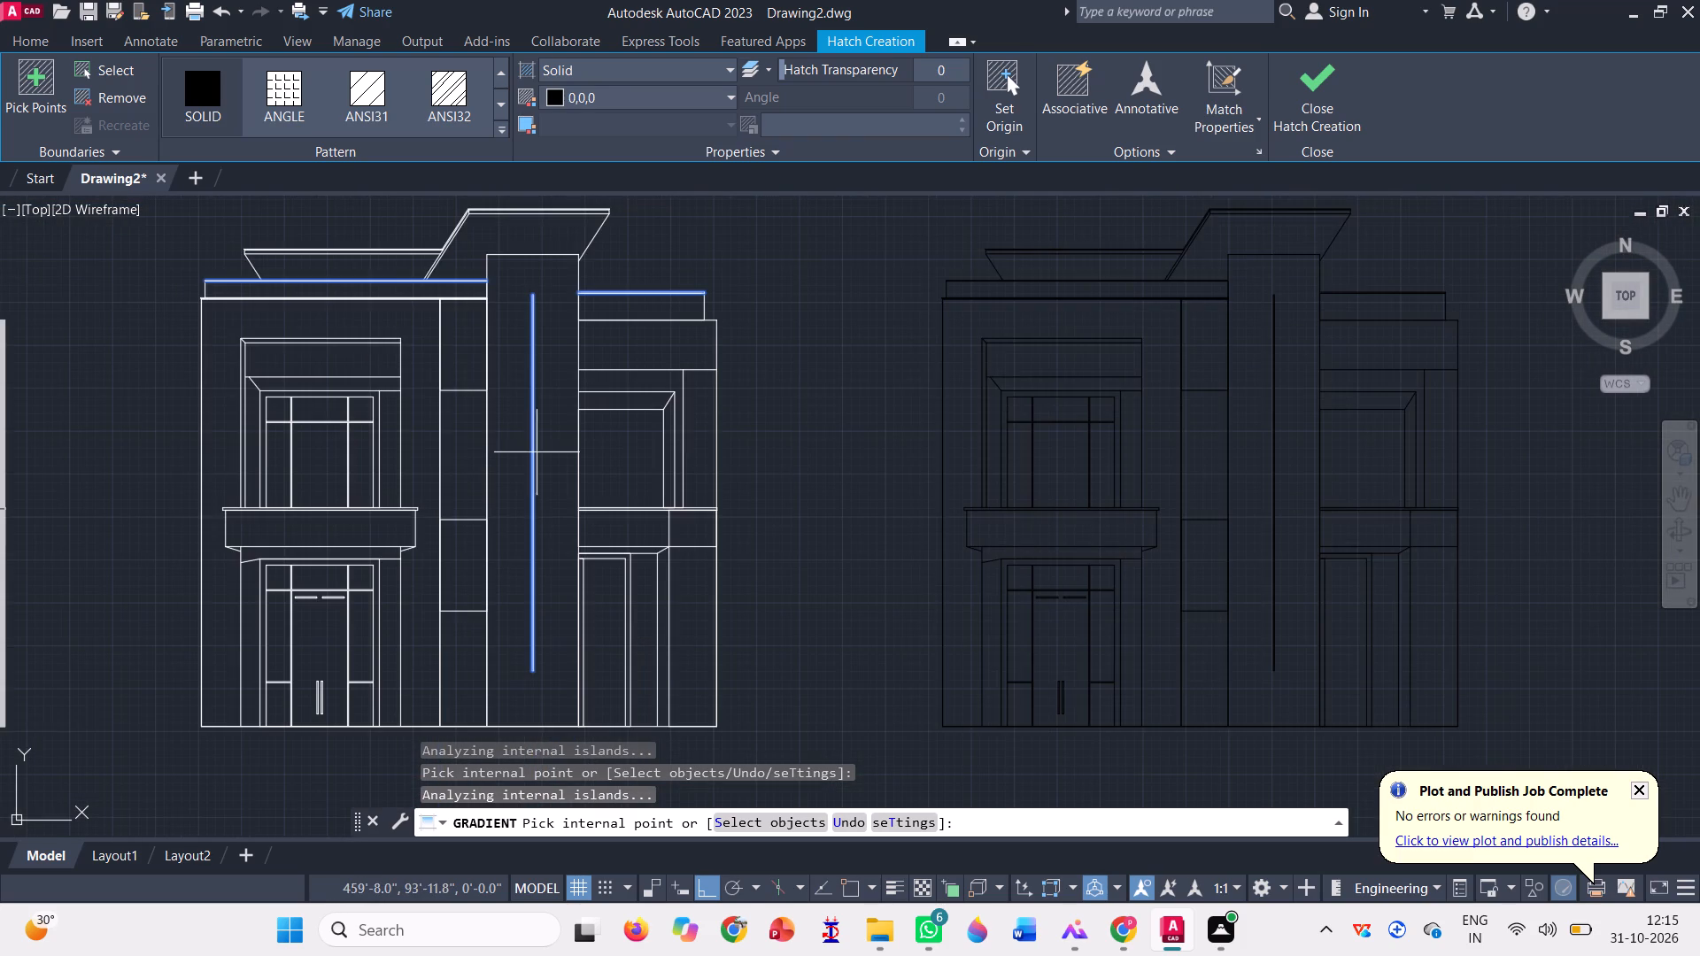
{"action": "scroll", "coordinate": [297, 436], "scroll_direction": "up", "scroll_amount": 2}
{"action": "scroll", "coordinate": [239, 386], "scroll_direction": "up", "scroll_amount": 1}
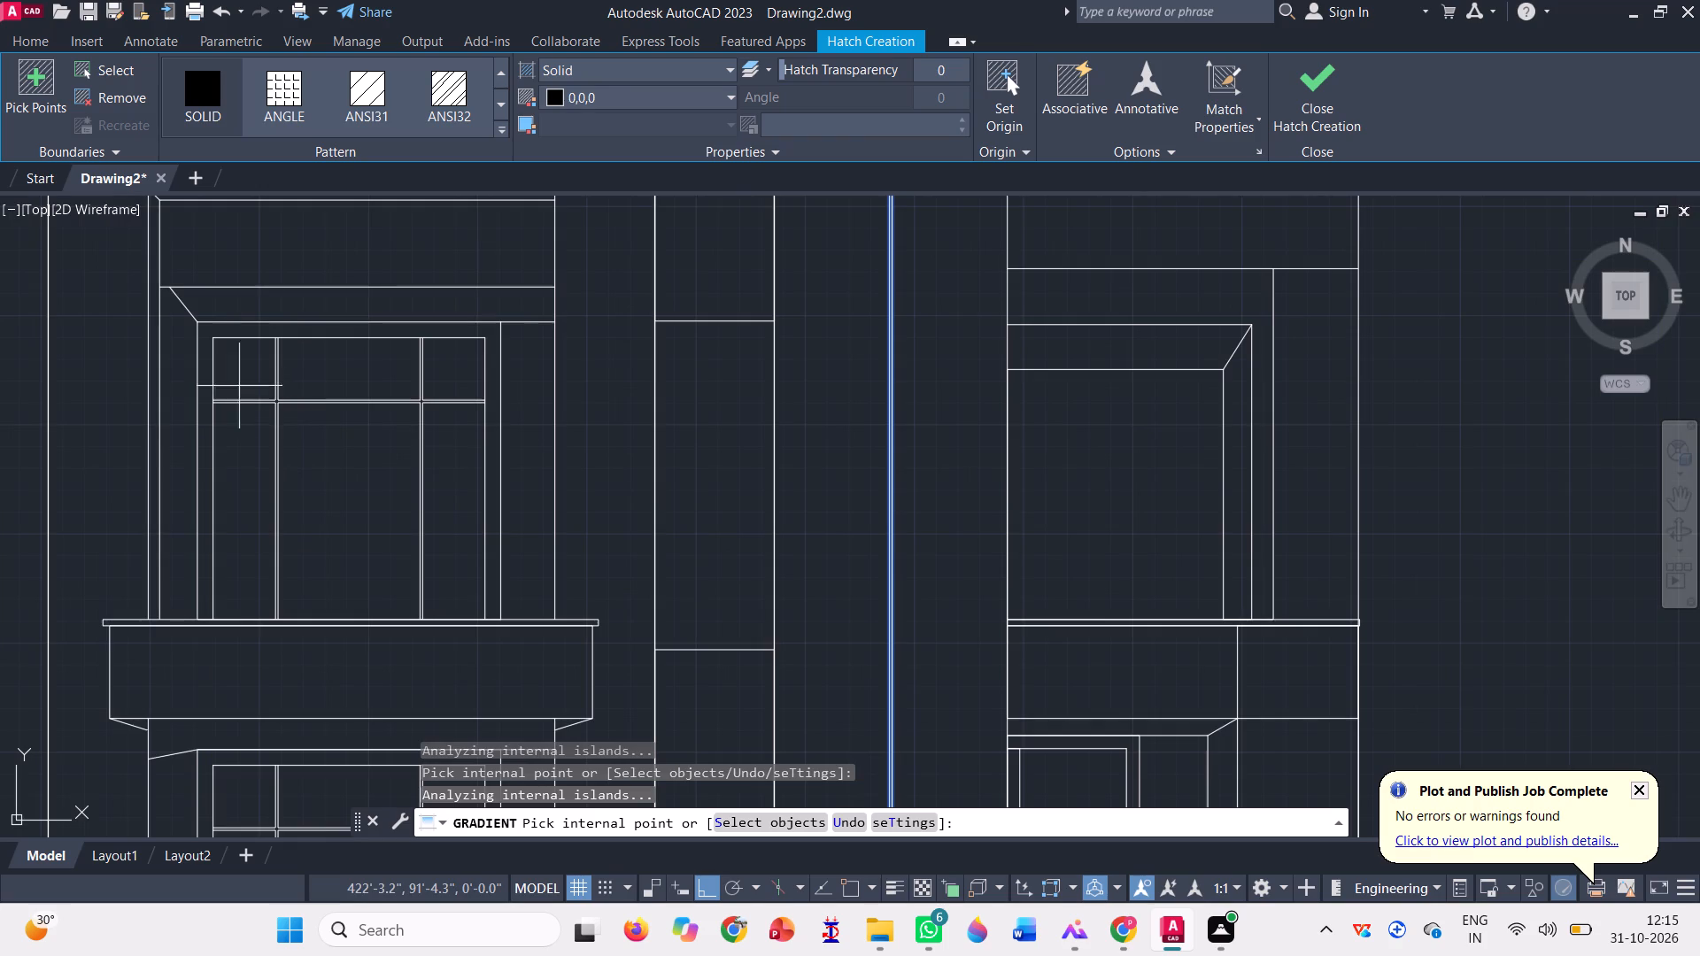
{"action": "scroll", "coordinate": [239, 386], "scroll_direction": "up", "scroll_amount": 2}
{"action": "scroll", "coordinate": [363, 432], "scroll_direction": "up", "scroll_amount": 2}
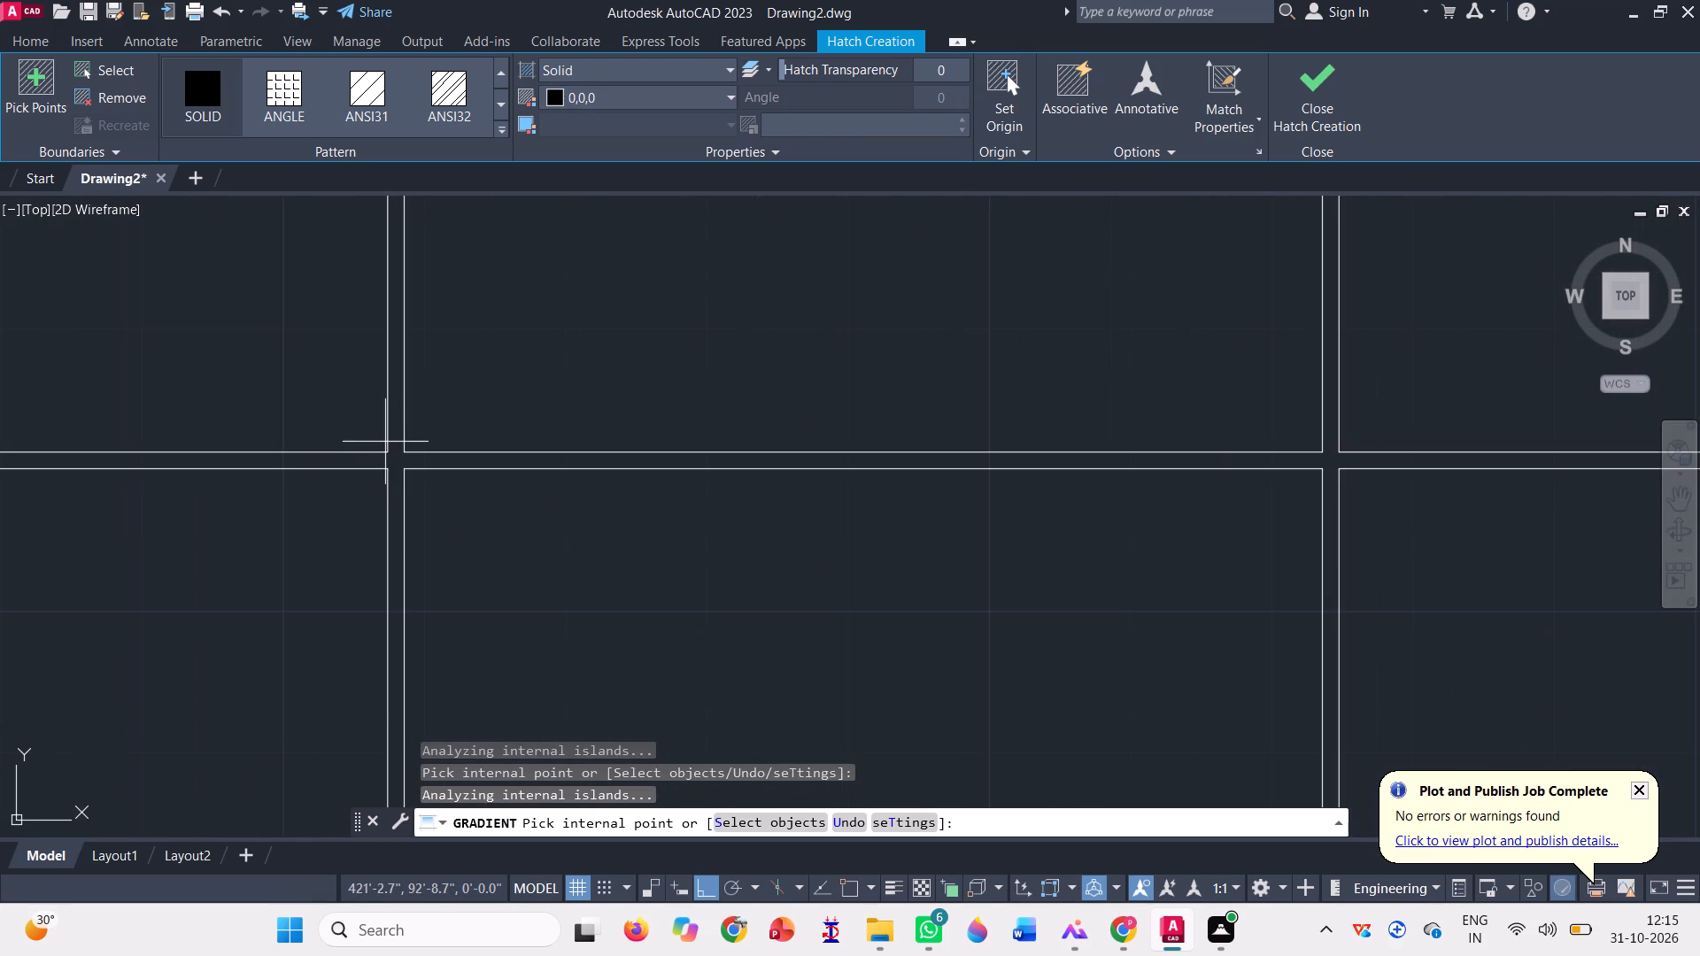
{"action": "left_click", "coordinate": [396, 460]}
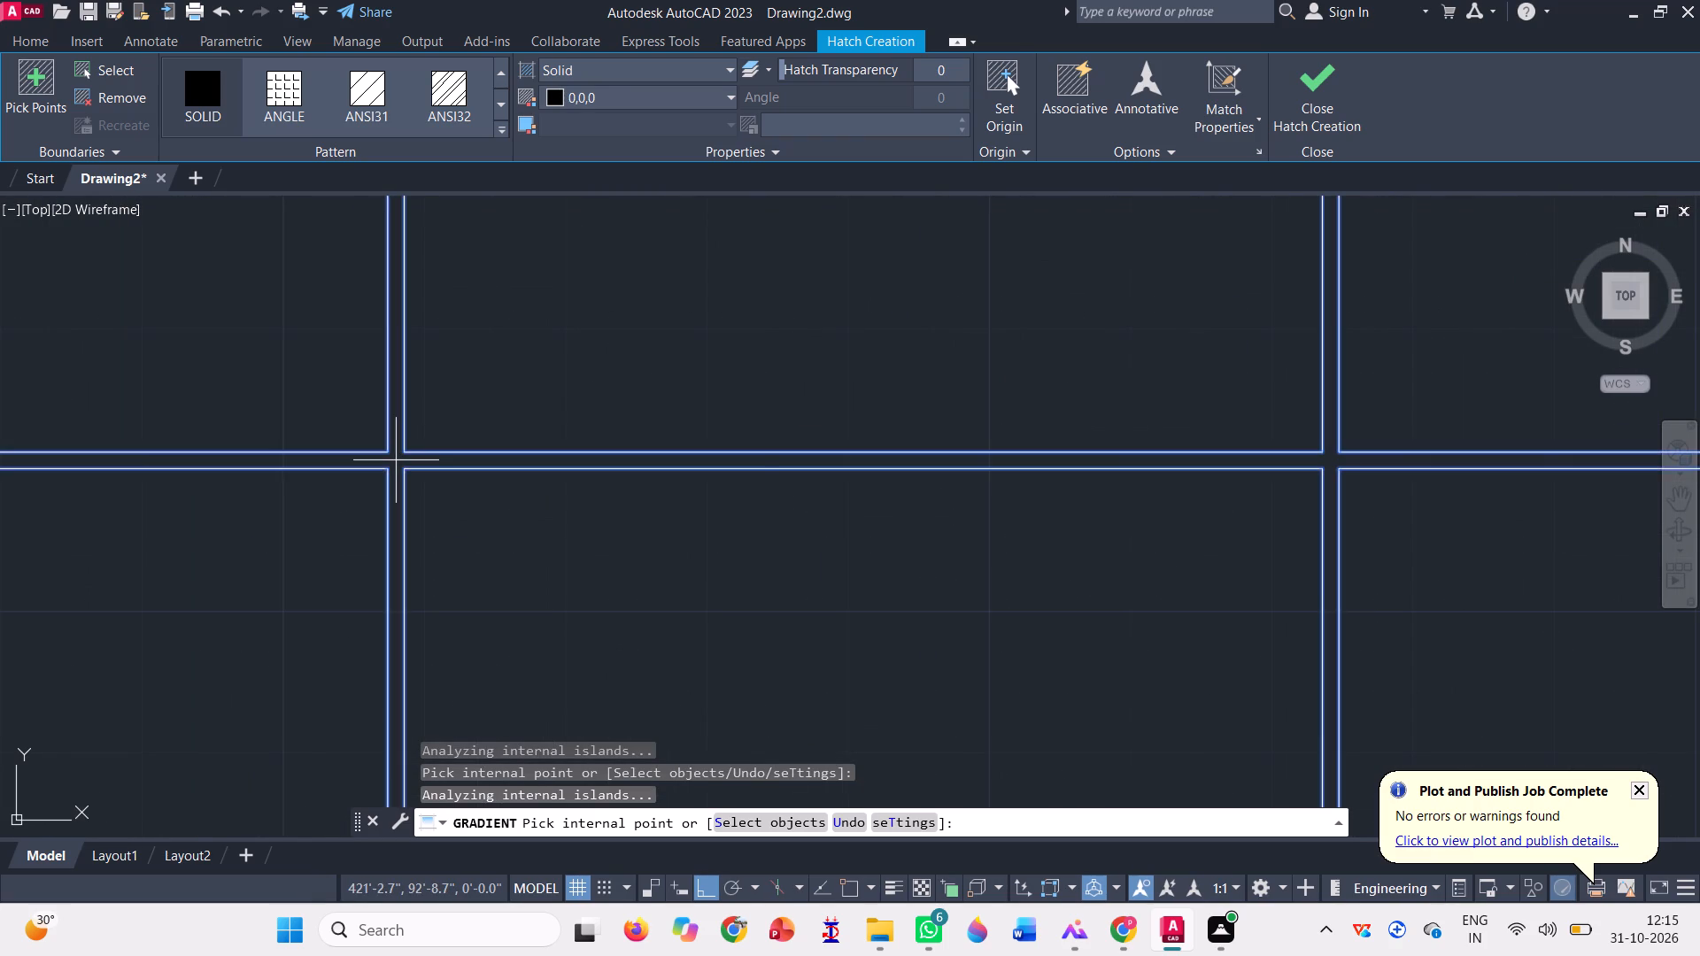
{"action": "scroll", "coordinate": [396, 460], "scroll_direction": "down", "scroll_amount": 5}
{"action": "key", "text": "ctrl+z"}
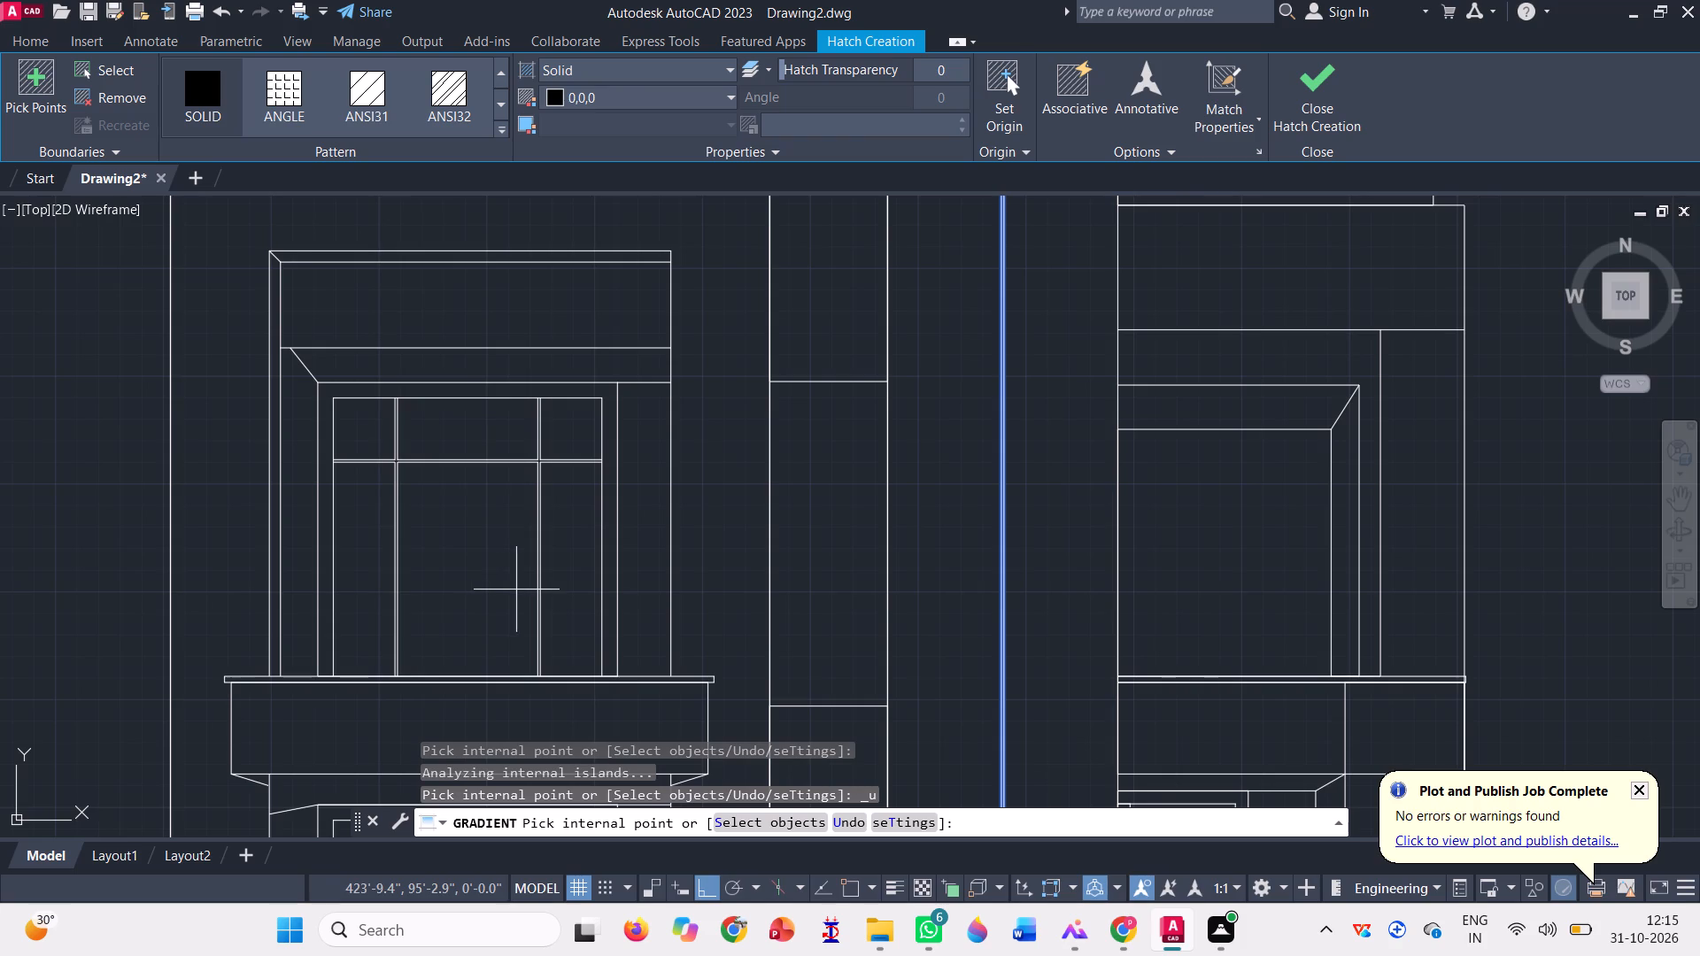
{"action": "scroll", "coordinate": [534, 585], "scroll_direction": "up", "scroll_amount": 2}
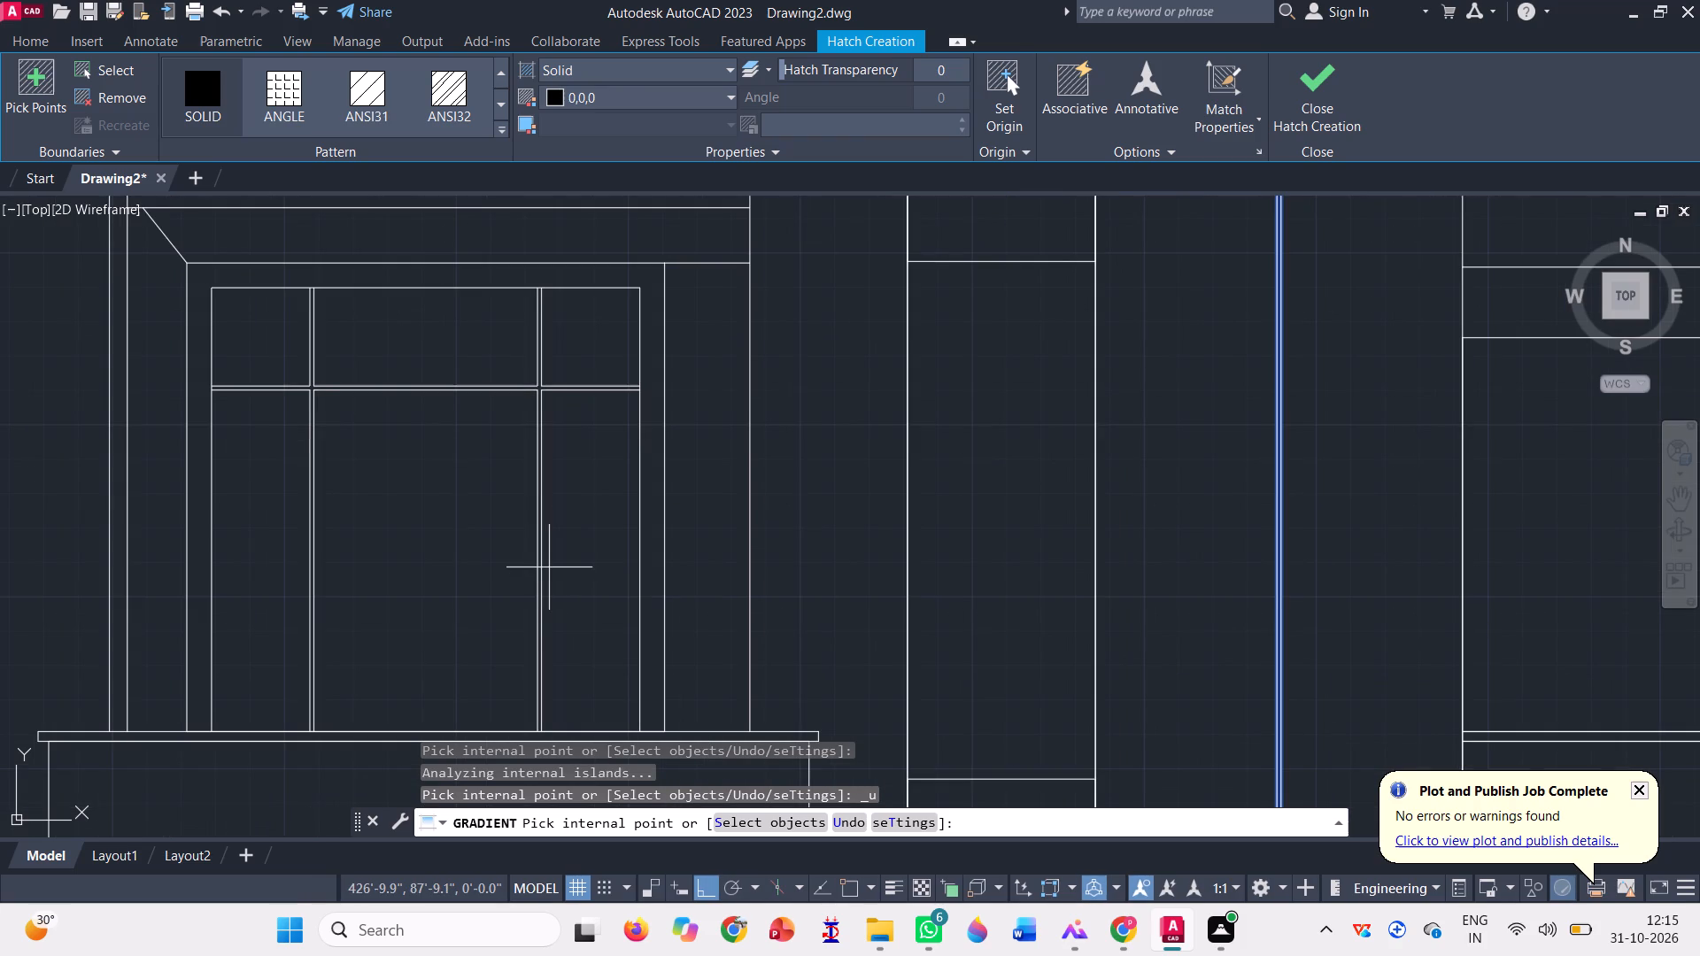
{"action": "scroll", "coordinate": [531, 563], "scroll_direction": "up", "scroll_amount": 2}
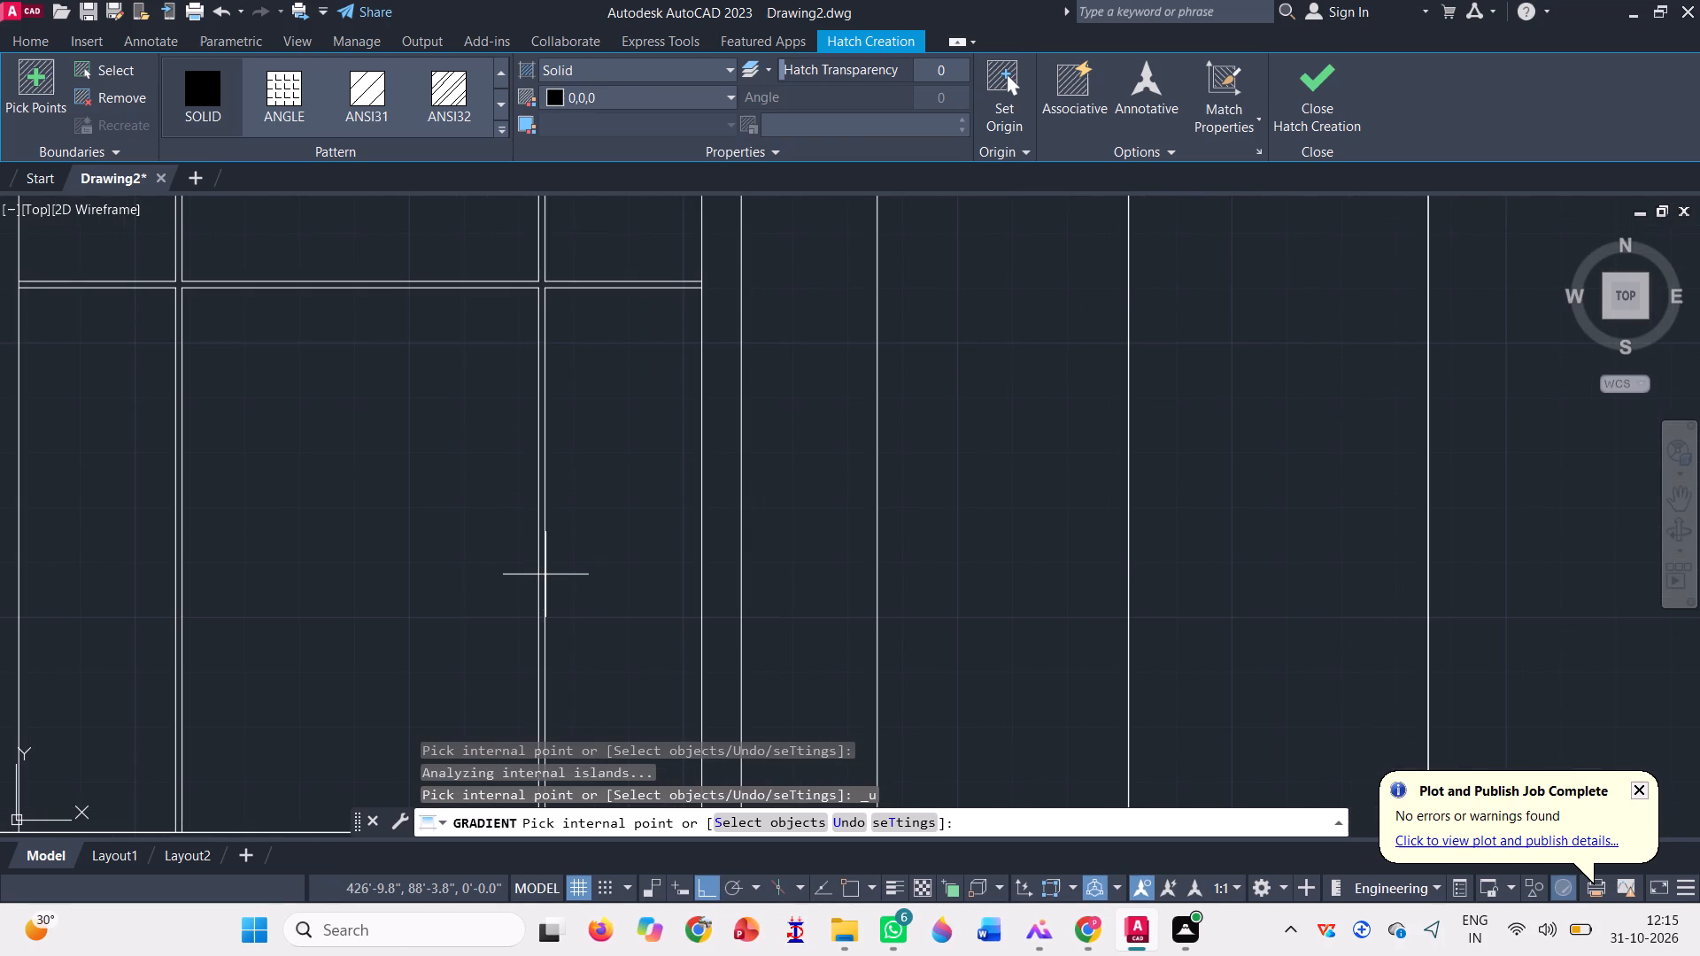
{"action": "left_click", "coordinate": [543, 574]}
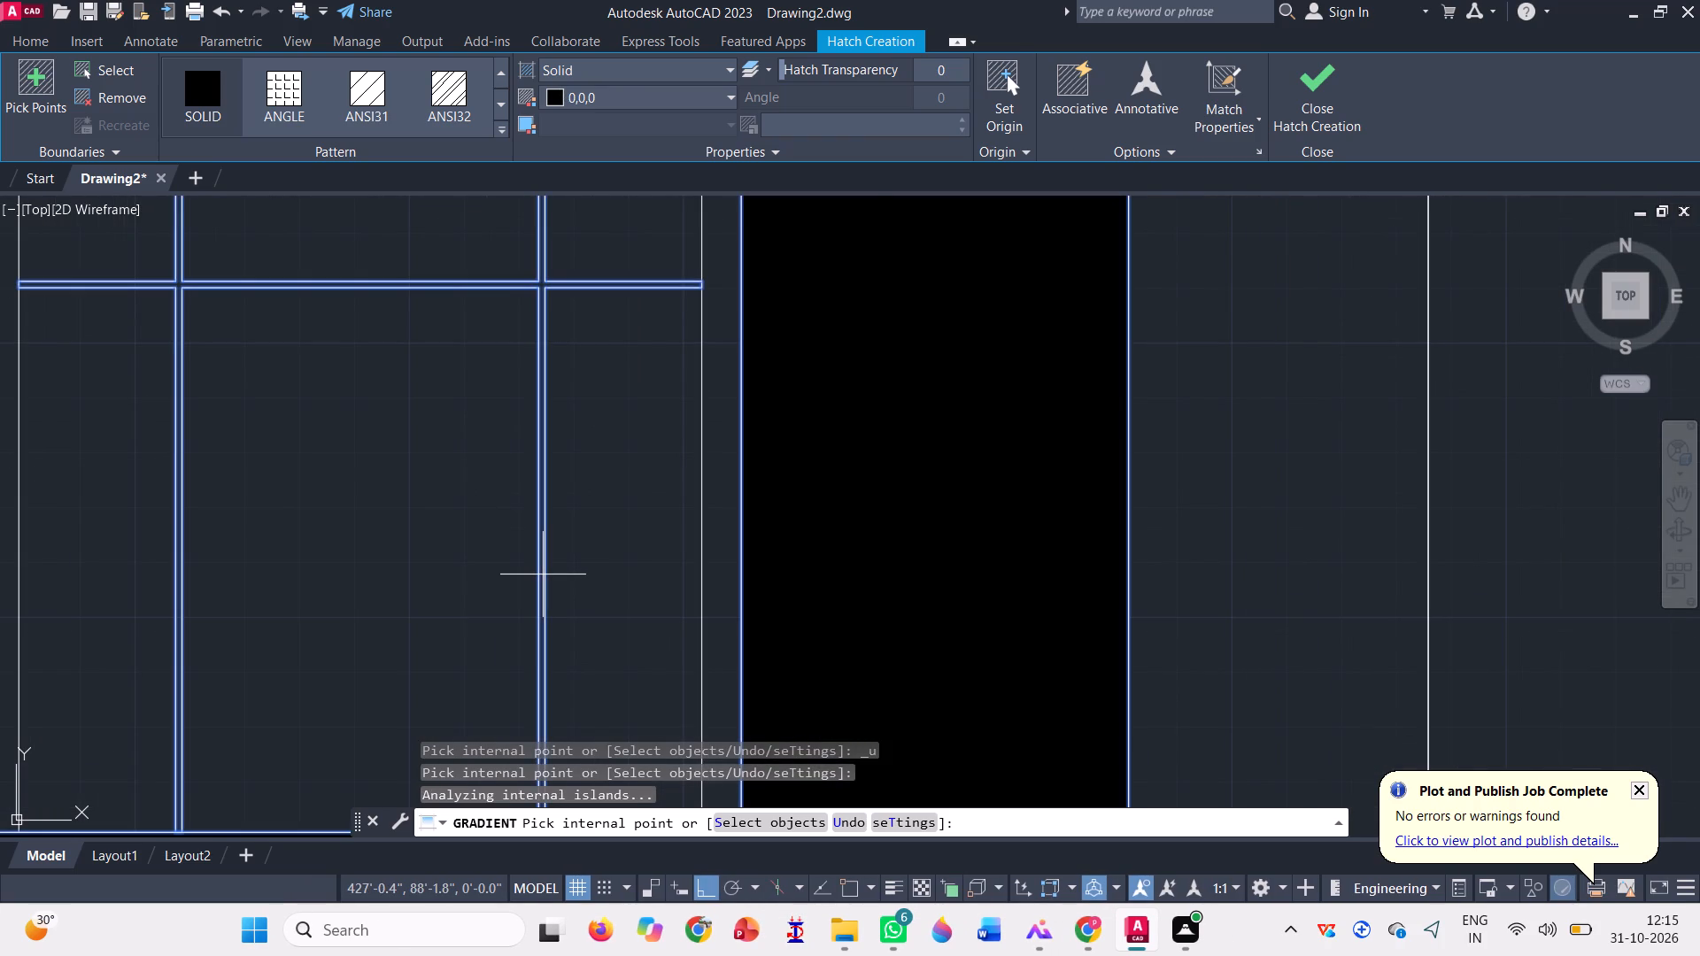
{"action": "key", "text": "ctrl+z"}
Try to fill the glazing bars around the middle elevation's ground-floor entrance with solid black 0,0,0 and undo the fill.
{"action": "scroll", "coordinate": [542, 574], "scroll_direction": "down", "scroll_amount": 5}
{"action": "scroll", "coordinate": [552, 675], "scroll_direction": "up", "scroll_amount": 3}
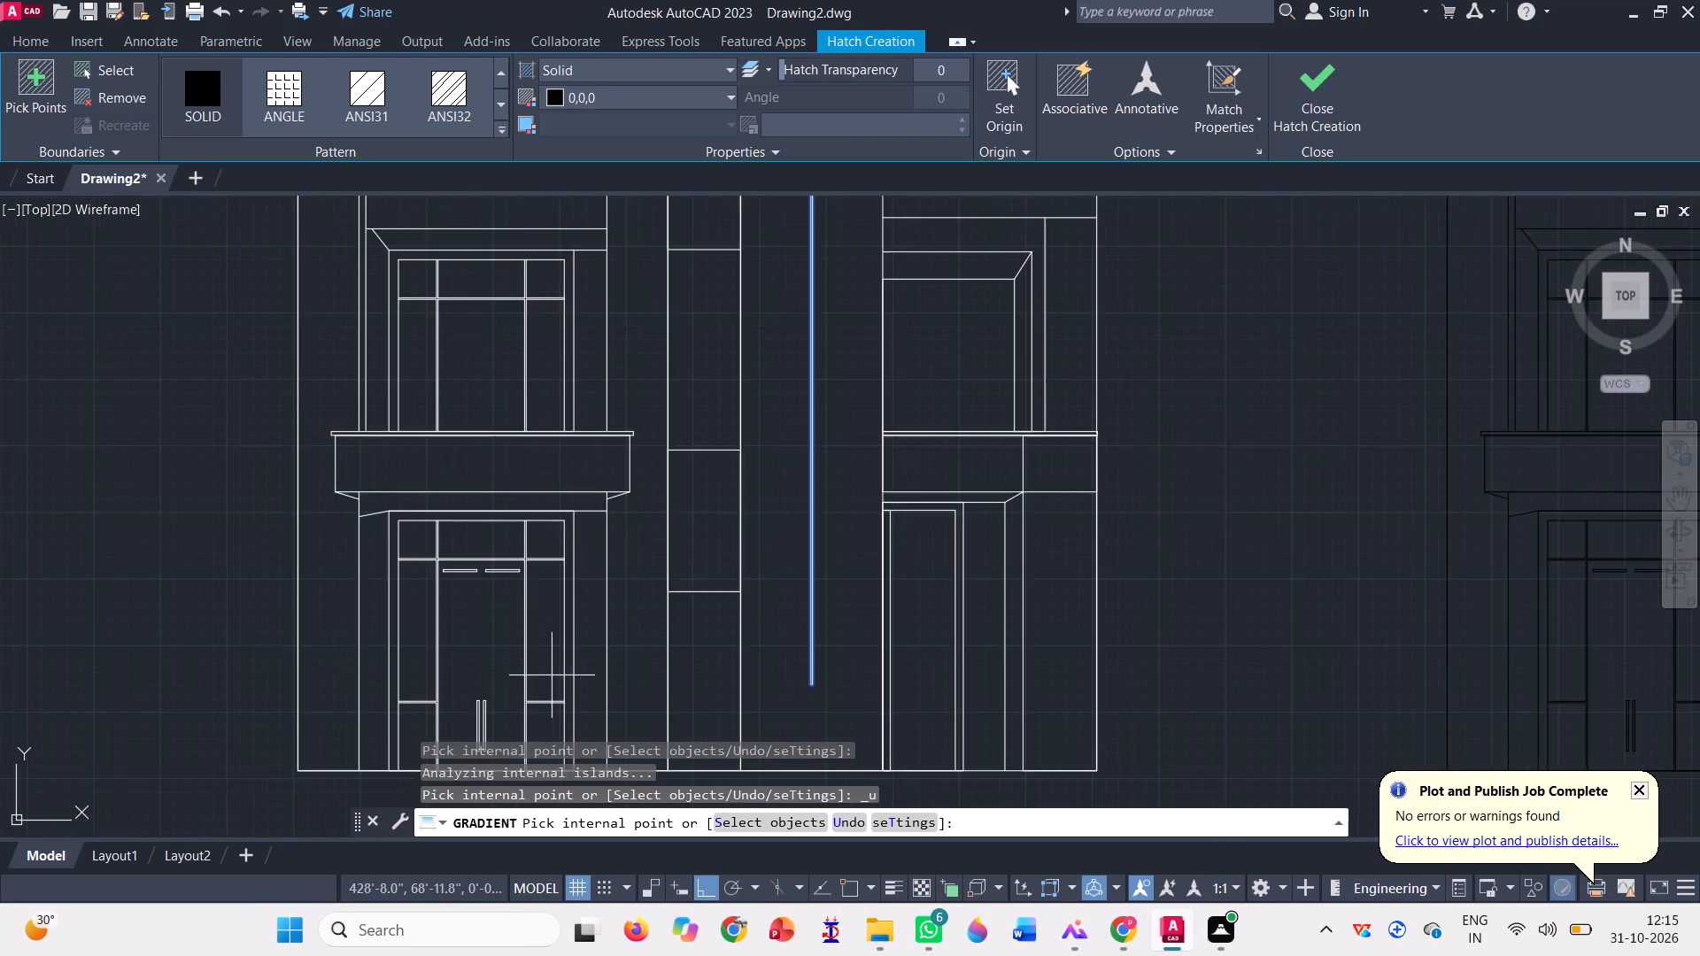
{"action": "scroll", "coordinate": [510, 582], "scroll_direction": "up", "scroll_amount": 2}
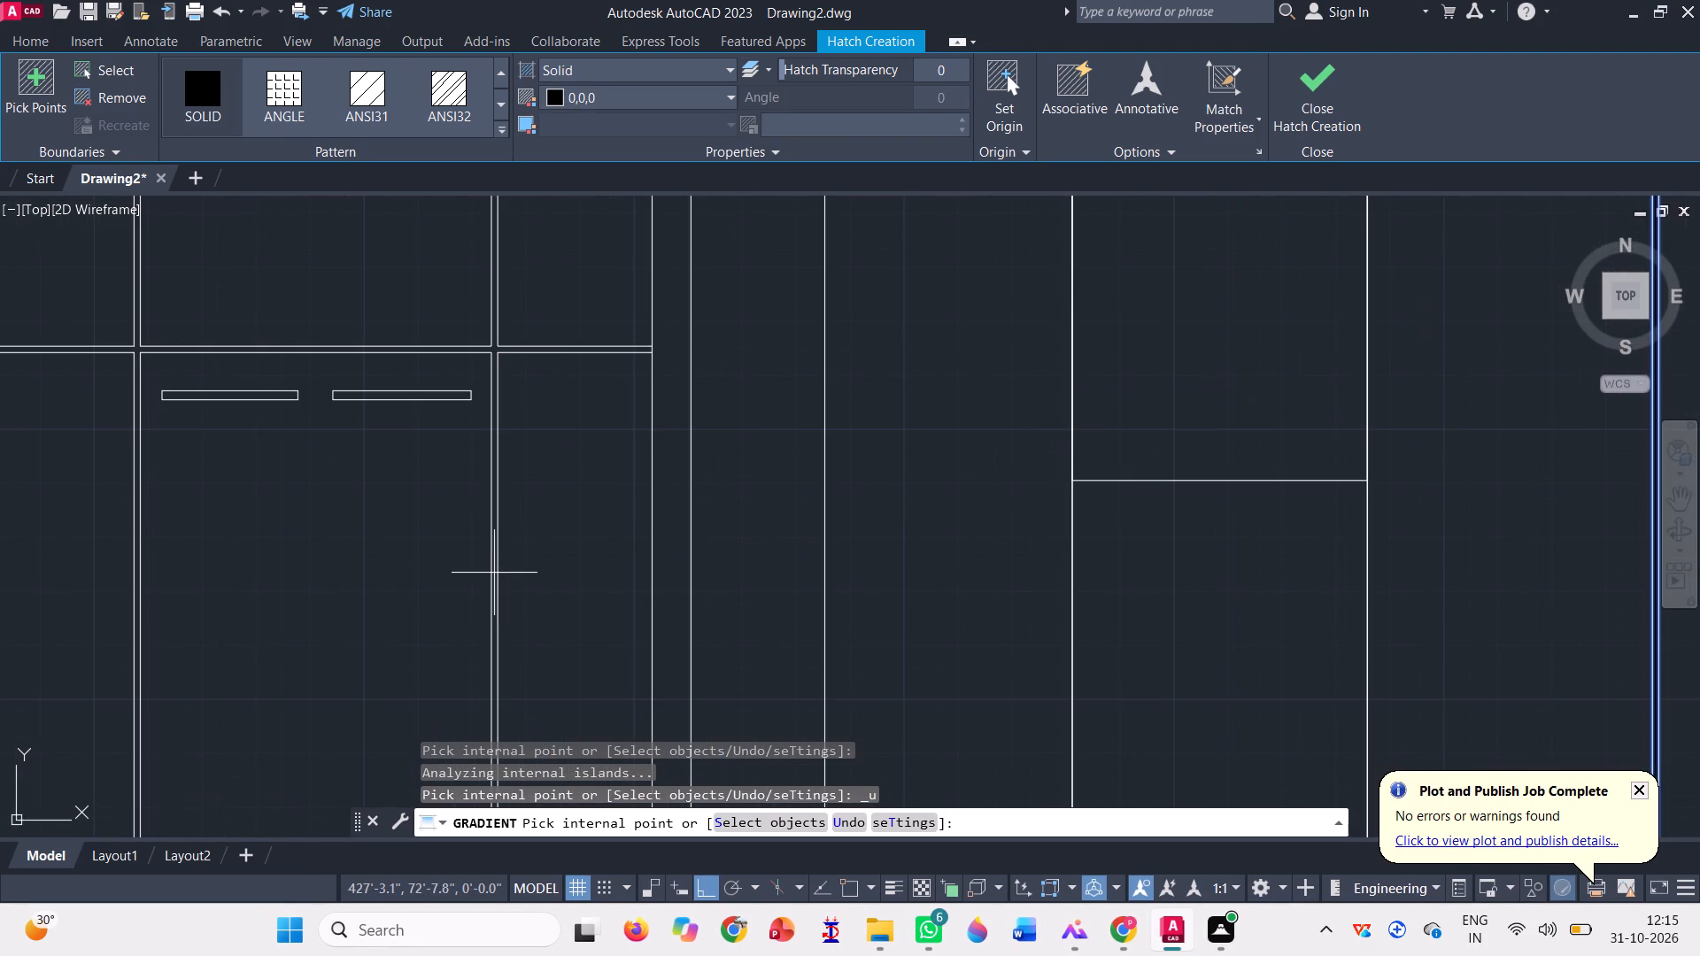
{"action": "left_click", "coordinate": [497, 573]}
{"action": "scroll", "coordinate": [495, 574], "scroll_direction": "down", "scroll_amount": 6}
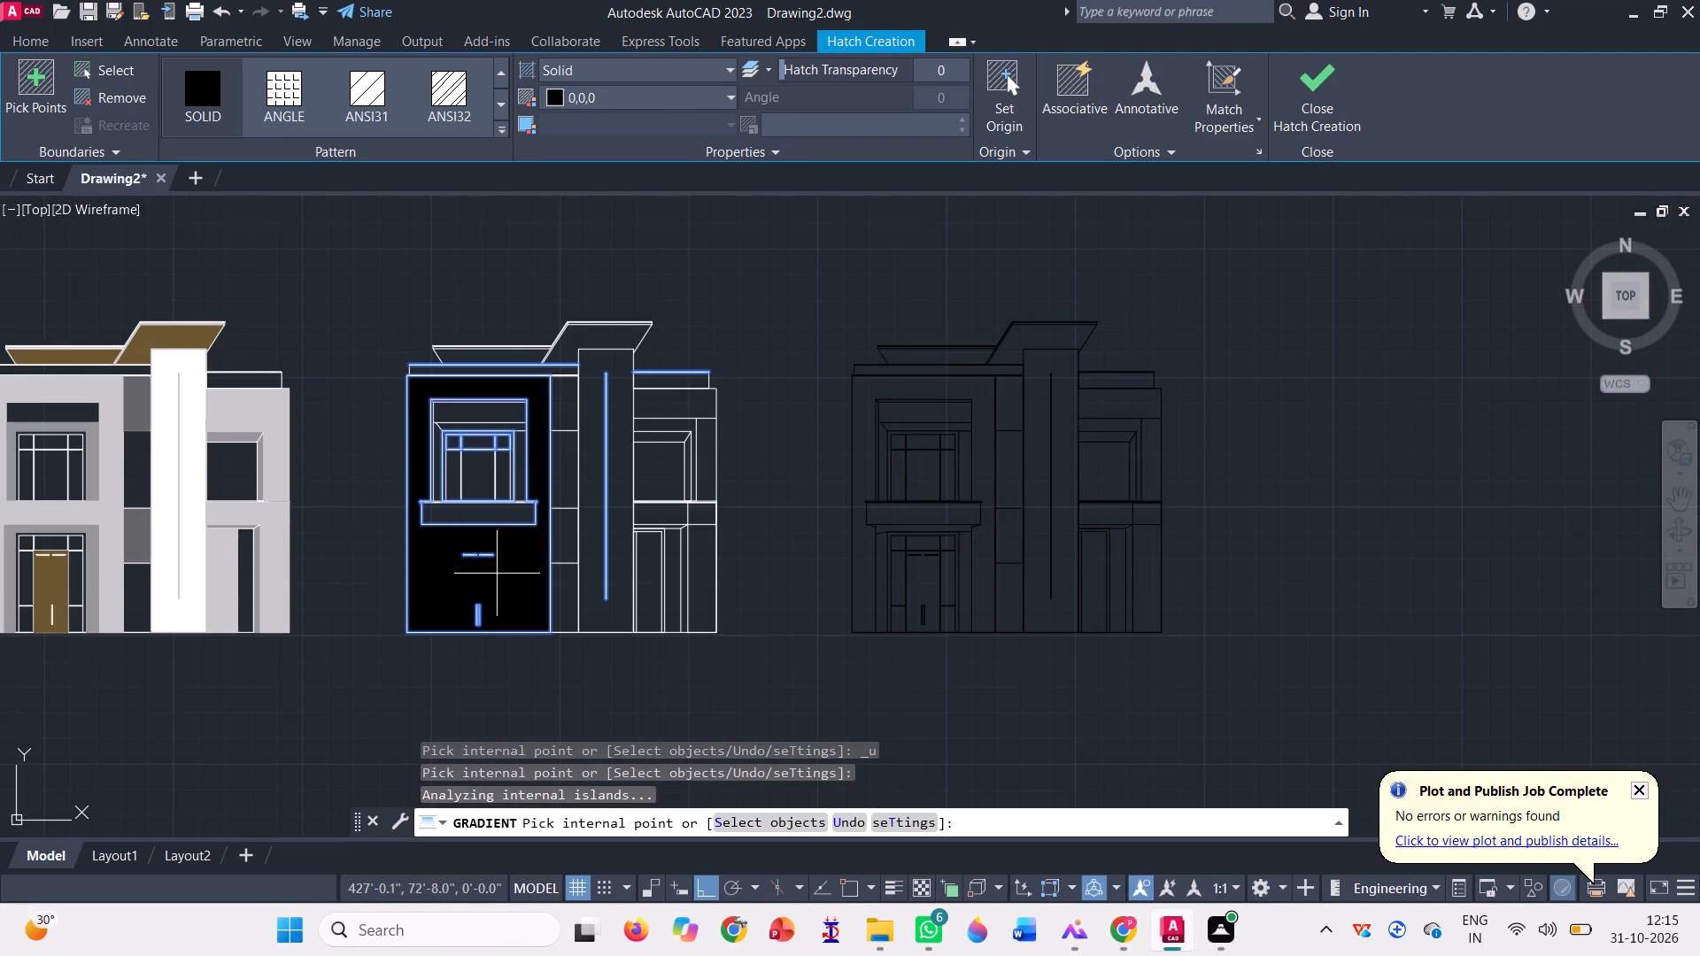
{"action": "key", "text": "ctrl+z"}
Fill the frame strips around the middle elevation's narrow ground-floor opening beside the tower with solid black 0,0,0.
{"action": "scroll", "coordinate": [731, 558], "scroll_direction": "up", "scroll_amount": 1}
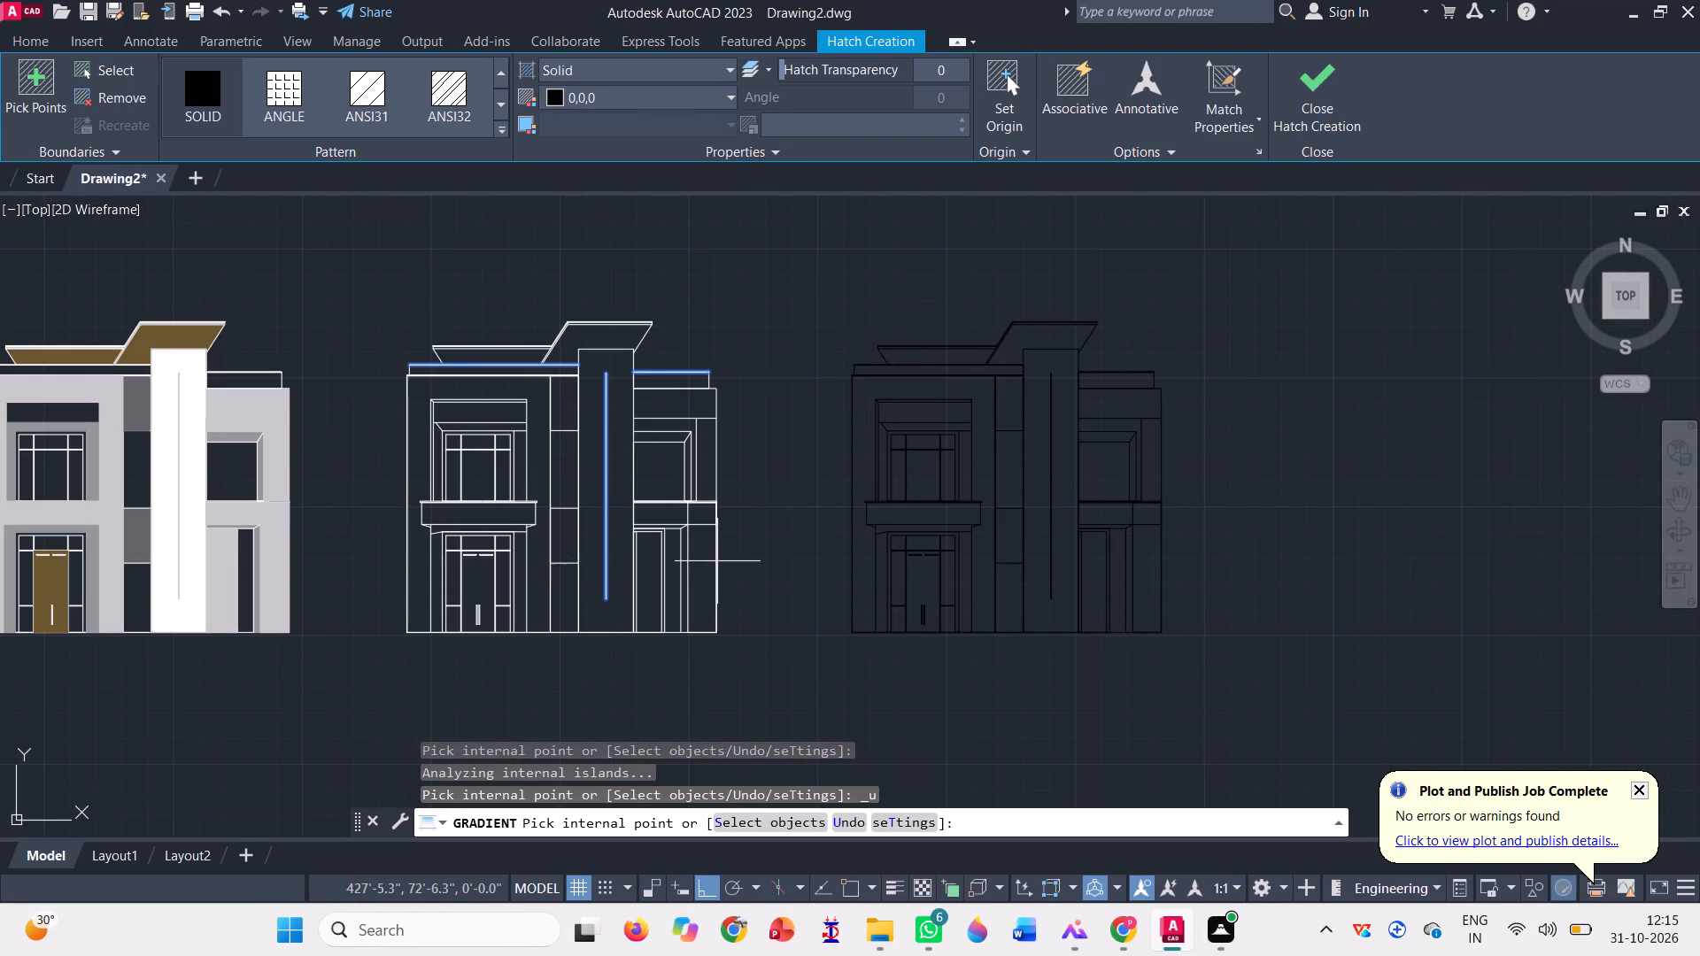
{"action": "scroll", "coordinate": [731, 558], "scroll_direction": "up", "scroll_amount": 1}
{"action": "scroll", "coordinate": [605, 528], "scroll_direction": "up", "scroll_amount": 3}
{"action": "scroll", "coordinate": [489, 479], "scroll_direction": "up", "scroll_amount": 3}
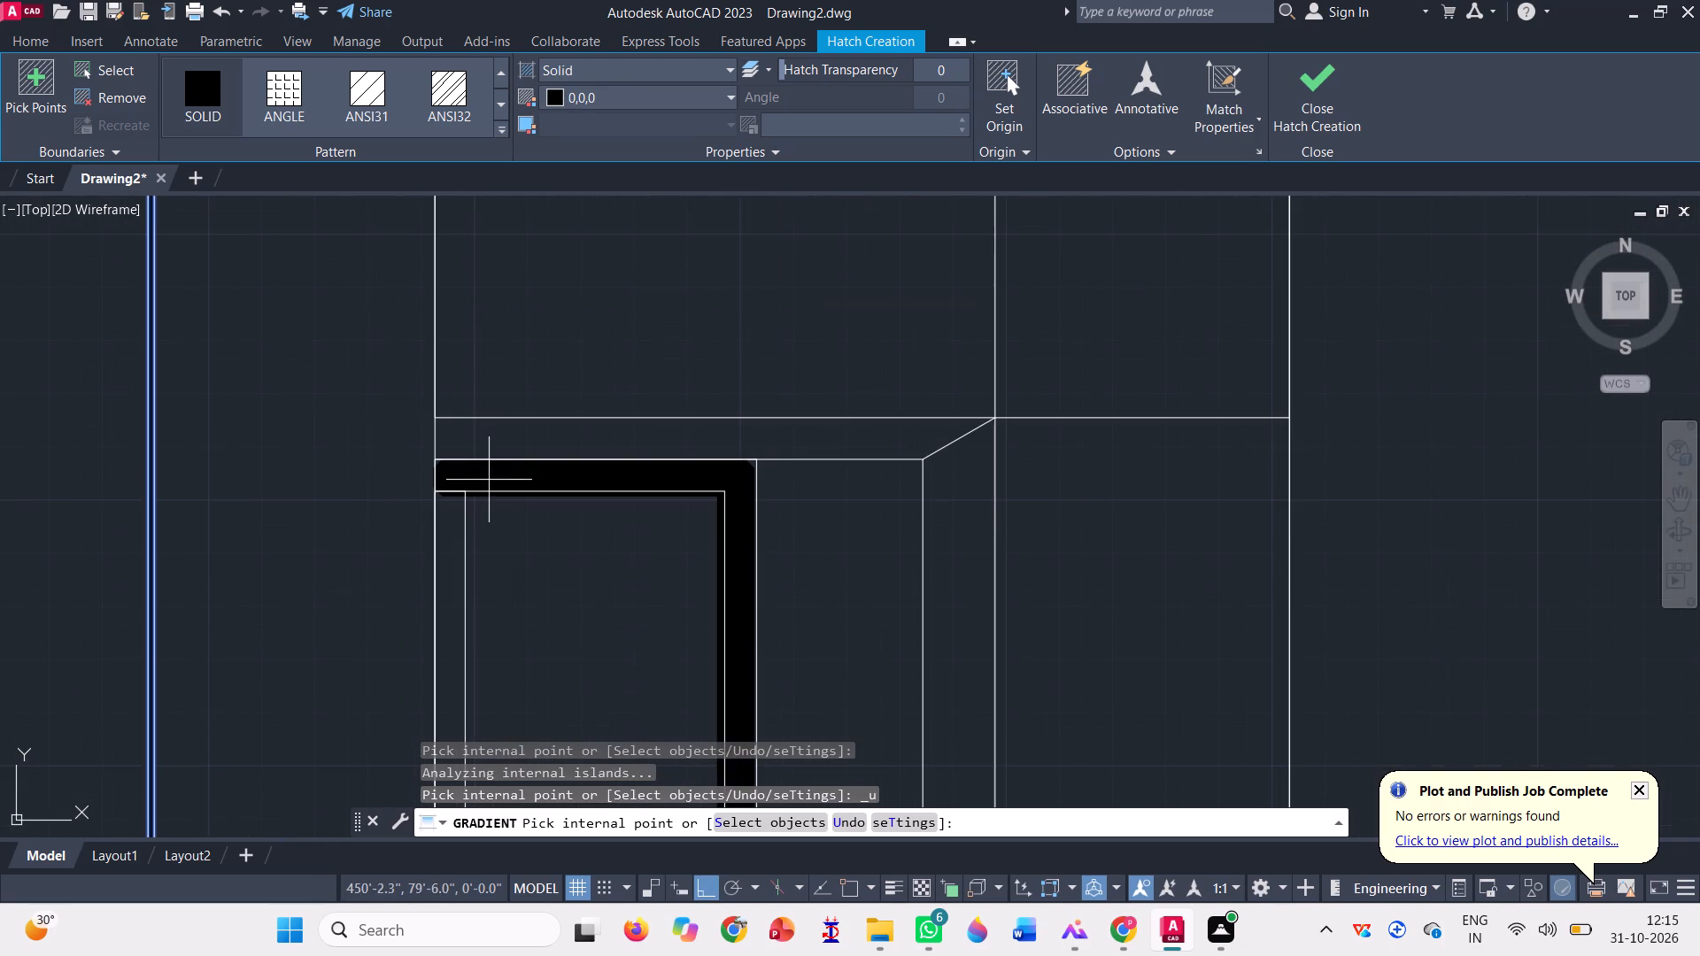
{"action": "left_click", "coordinate": [492, 482]}
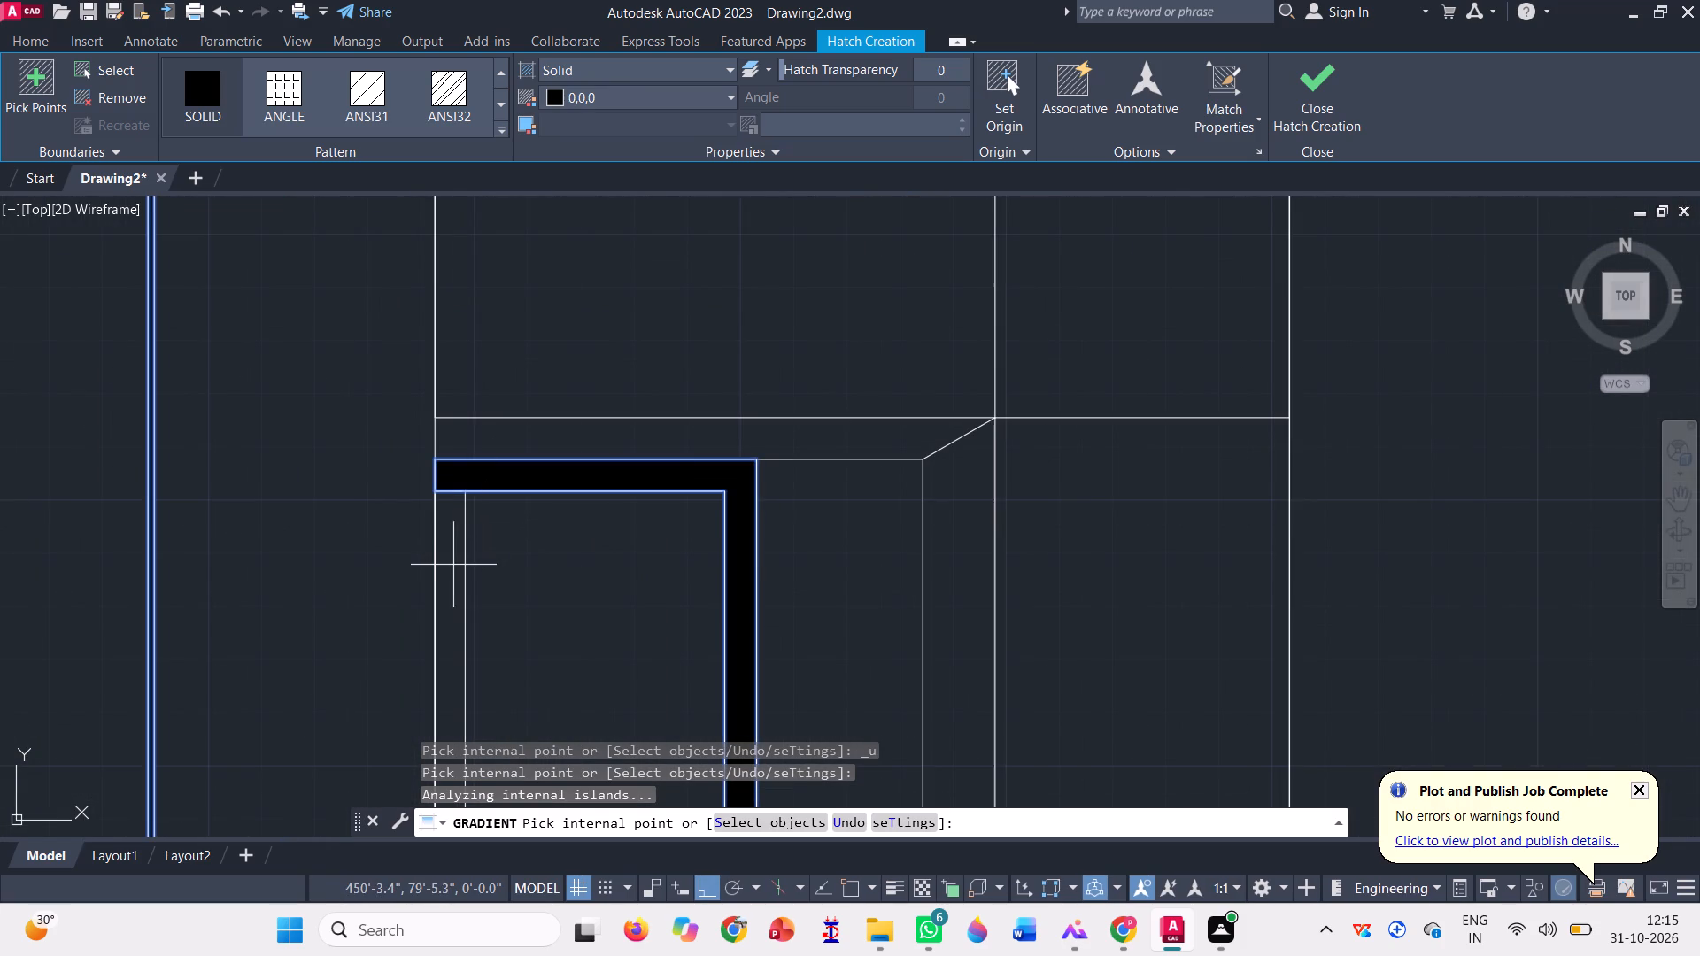
{"action": "left_click", "coordinate": [453, 565]}
Fill the glazing bars around the middle elevation's ground-floor double door with solid black 0,0,0.
{"action": "scroll", "coordinate": [562, 521], "scroll_direction": "down", "scroll_amount": 6}
{"action": "scroll", "coordinate": [395, 537], "scroll_direction": "up", "scroll_amount": 3}
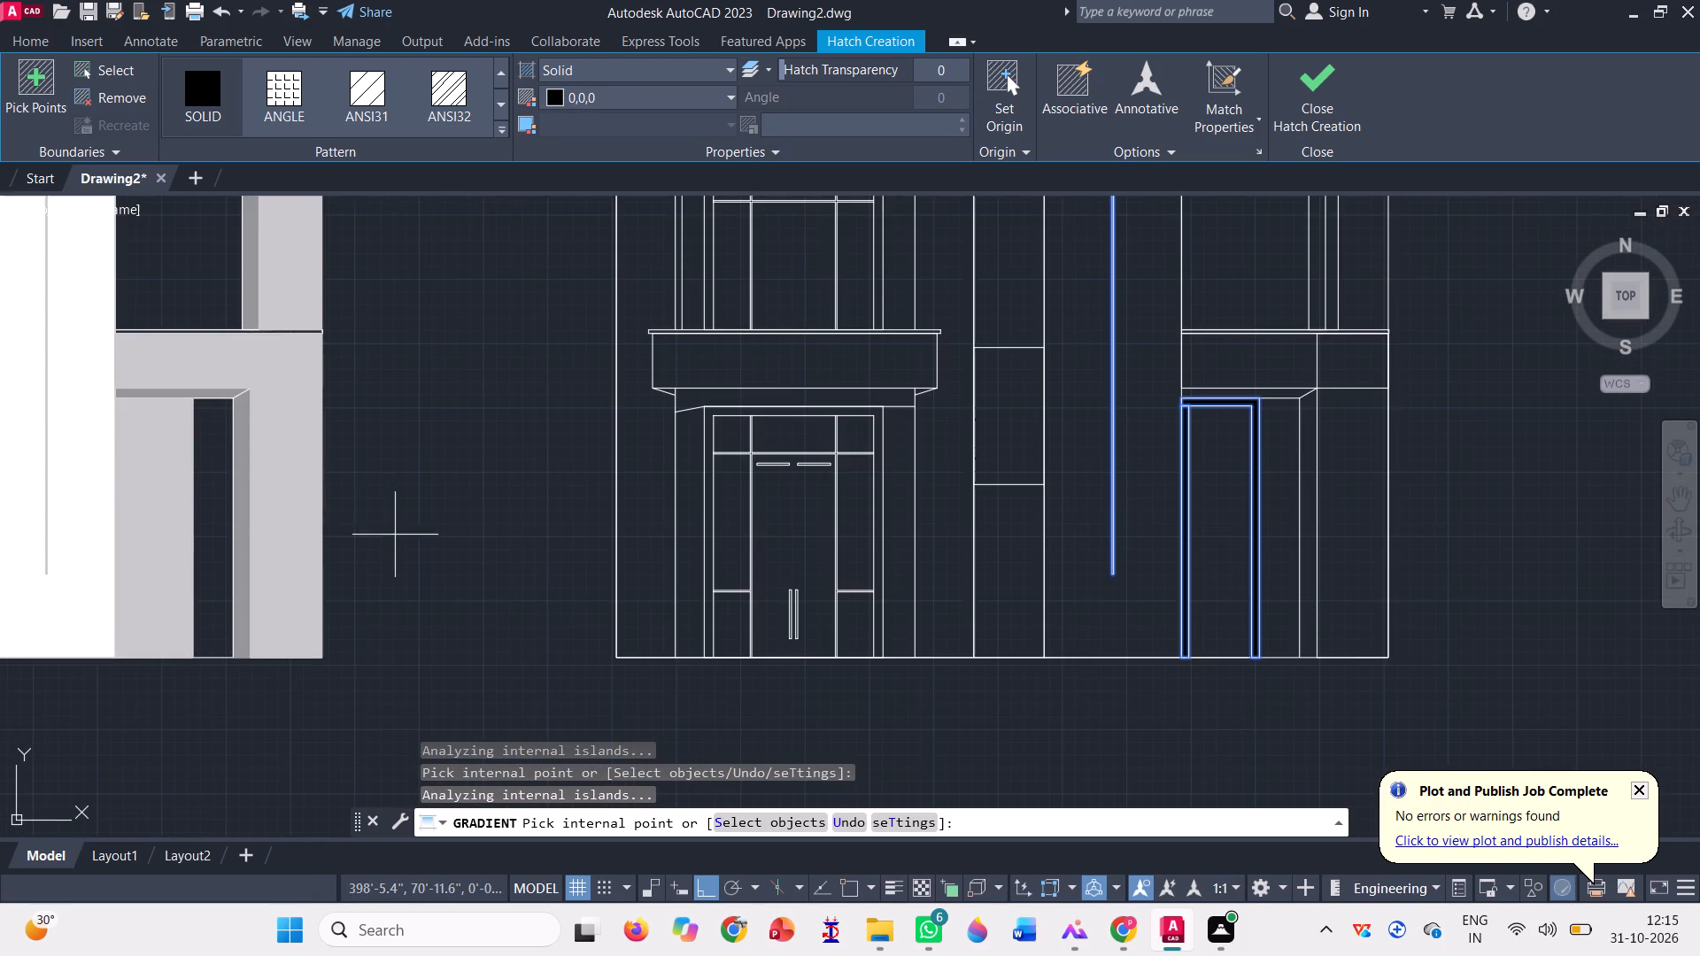
{"action": "scroll", "coordinate": [746, 527], "scroll_direction": "up", "scroll_amount": 3}
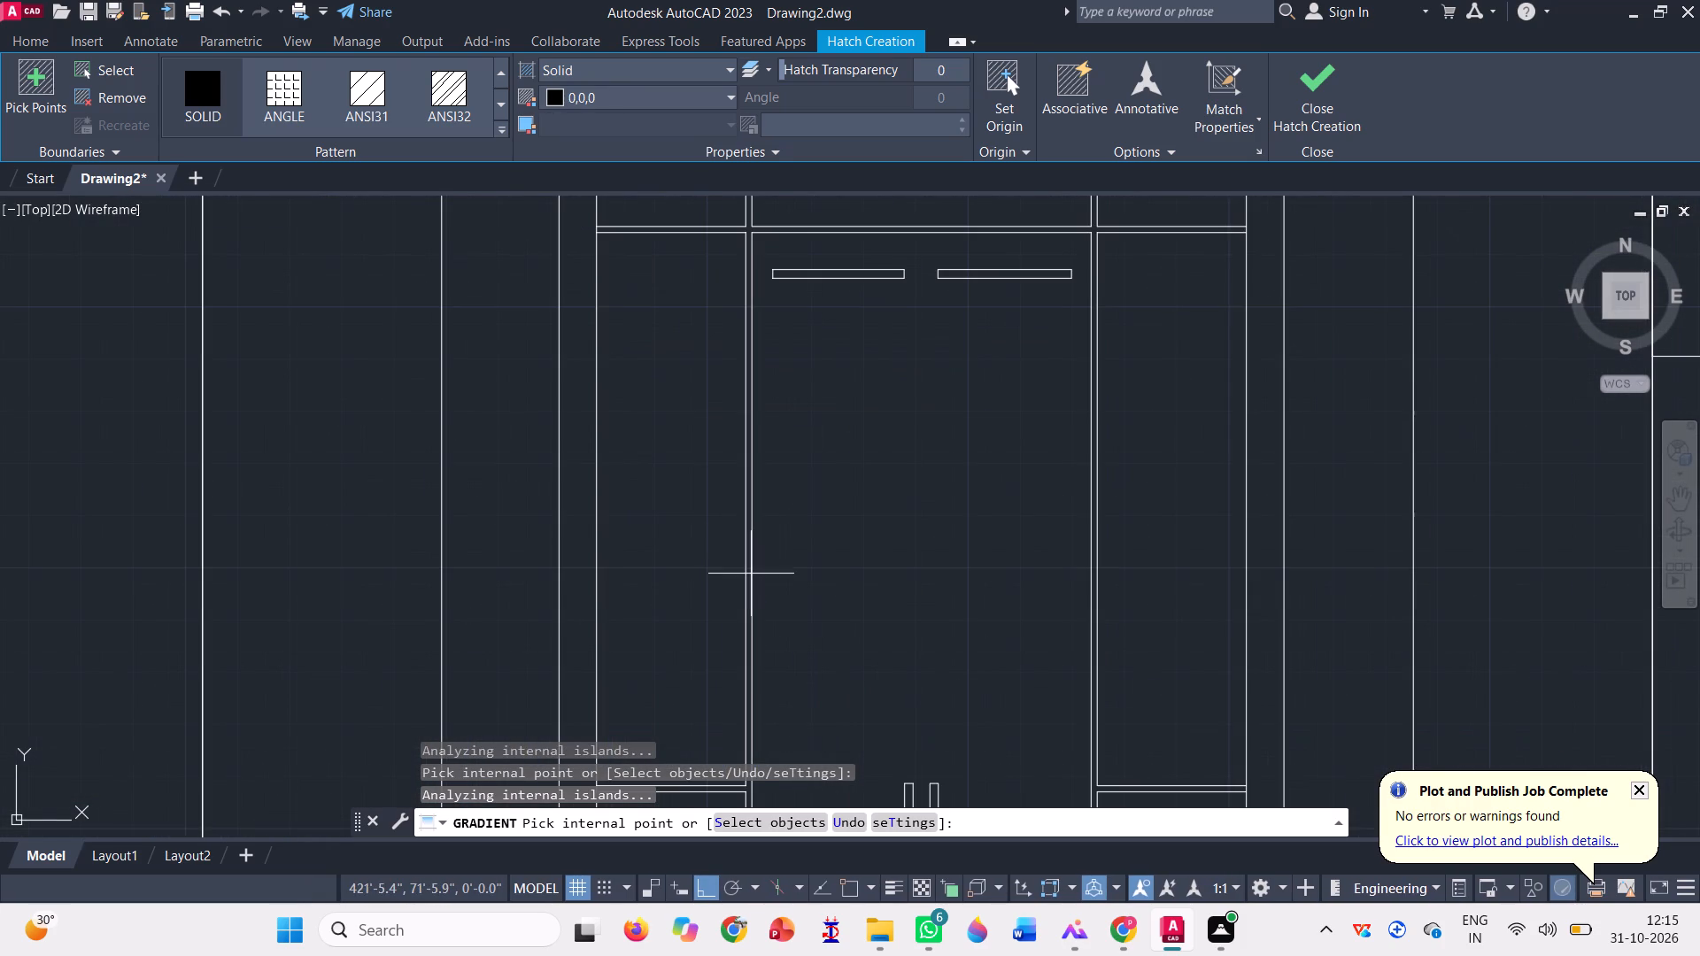
{"action": "scroll", "coordinate": [751, 574], "scroll_direction": "up", "scroll_amount": 2}
{"action": "left_click", "coordinate": [738, 572]}
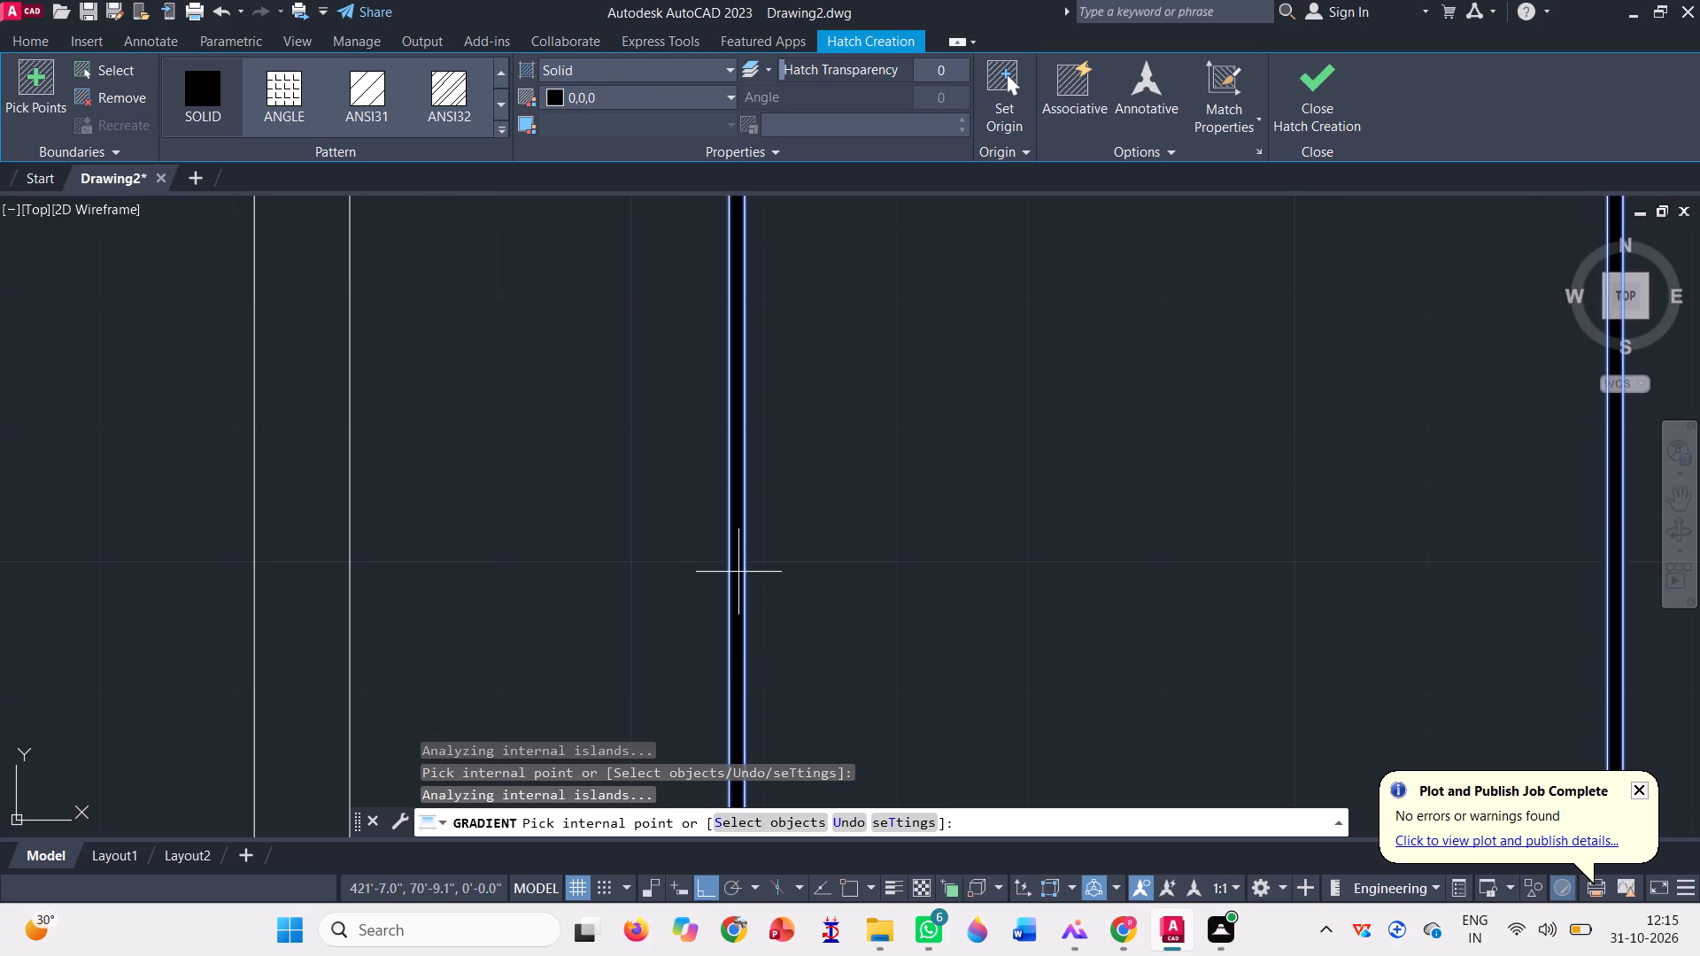
Fill the glazing bars of the middle elevation's upper-floor window with the same solid black 0,0,0 and finish the hatch.
{"action": "scroll", "coordinate": [709, 573], "scroll_direction": "down", "scroll_amount": 10}
{"action": "scroll", "coordinate": [618, 513], "scroll_direction": "down", "scroll_amount": 3}
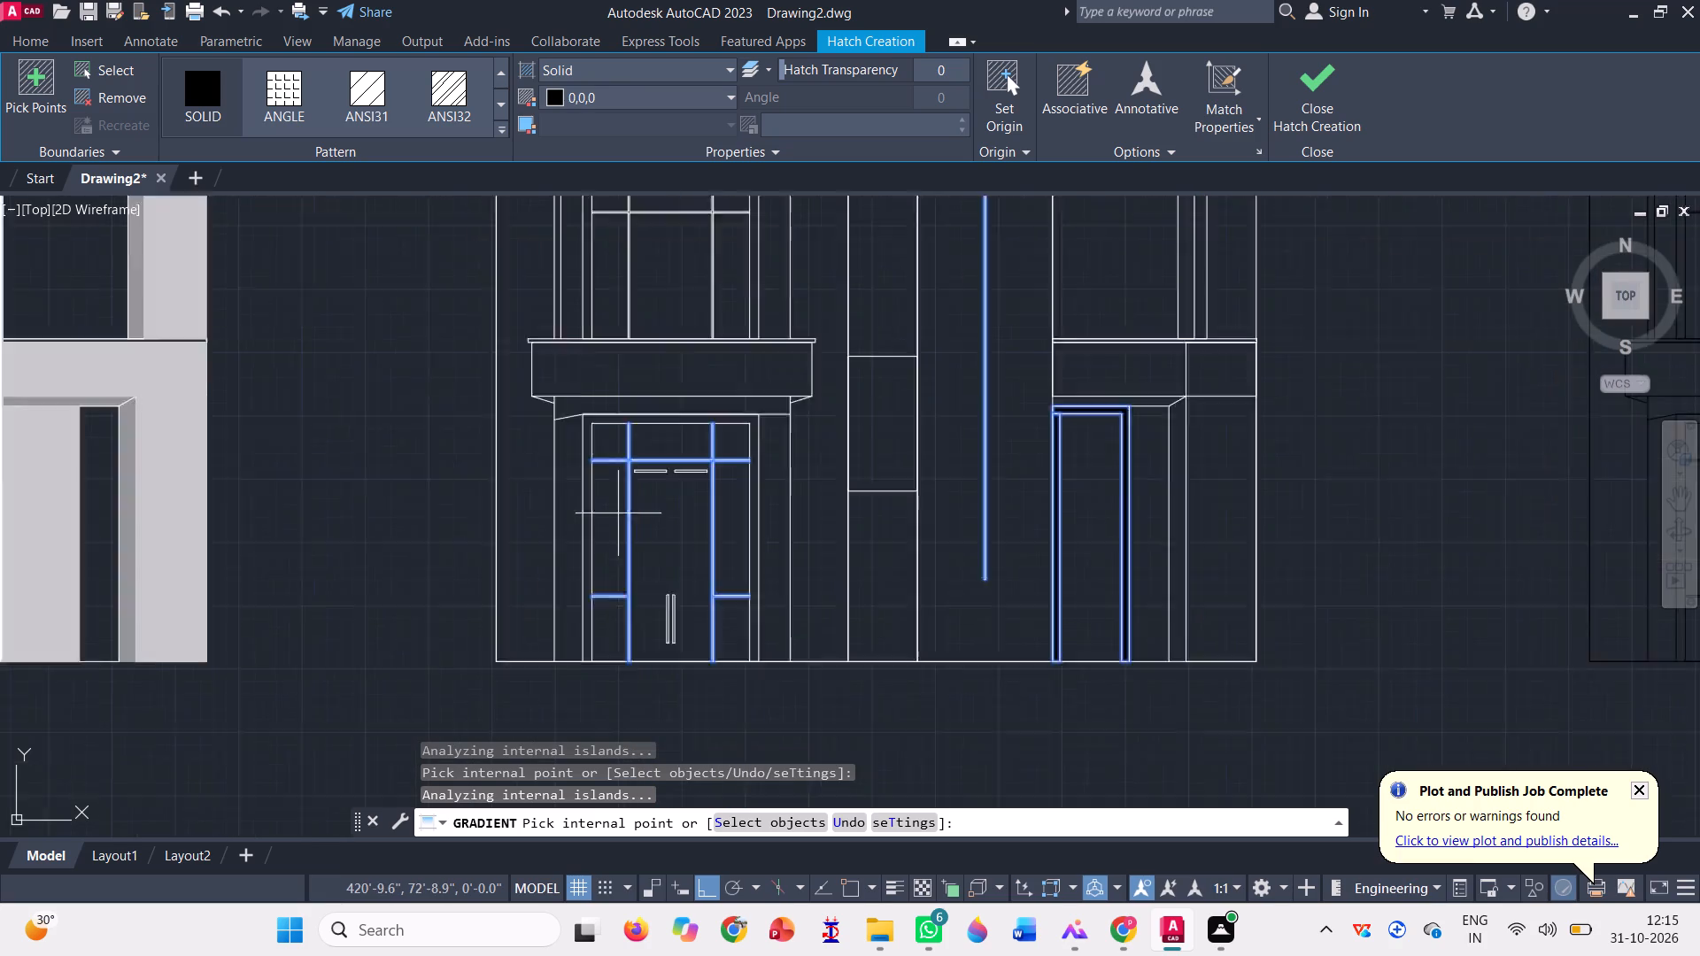
{"action": "scroll", "coordinate": [632, 437], "scroll_direction": "up", "scroll_amount": 4}
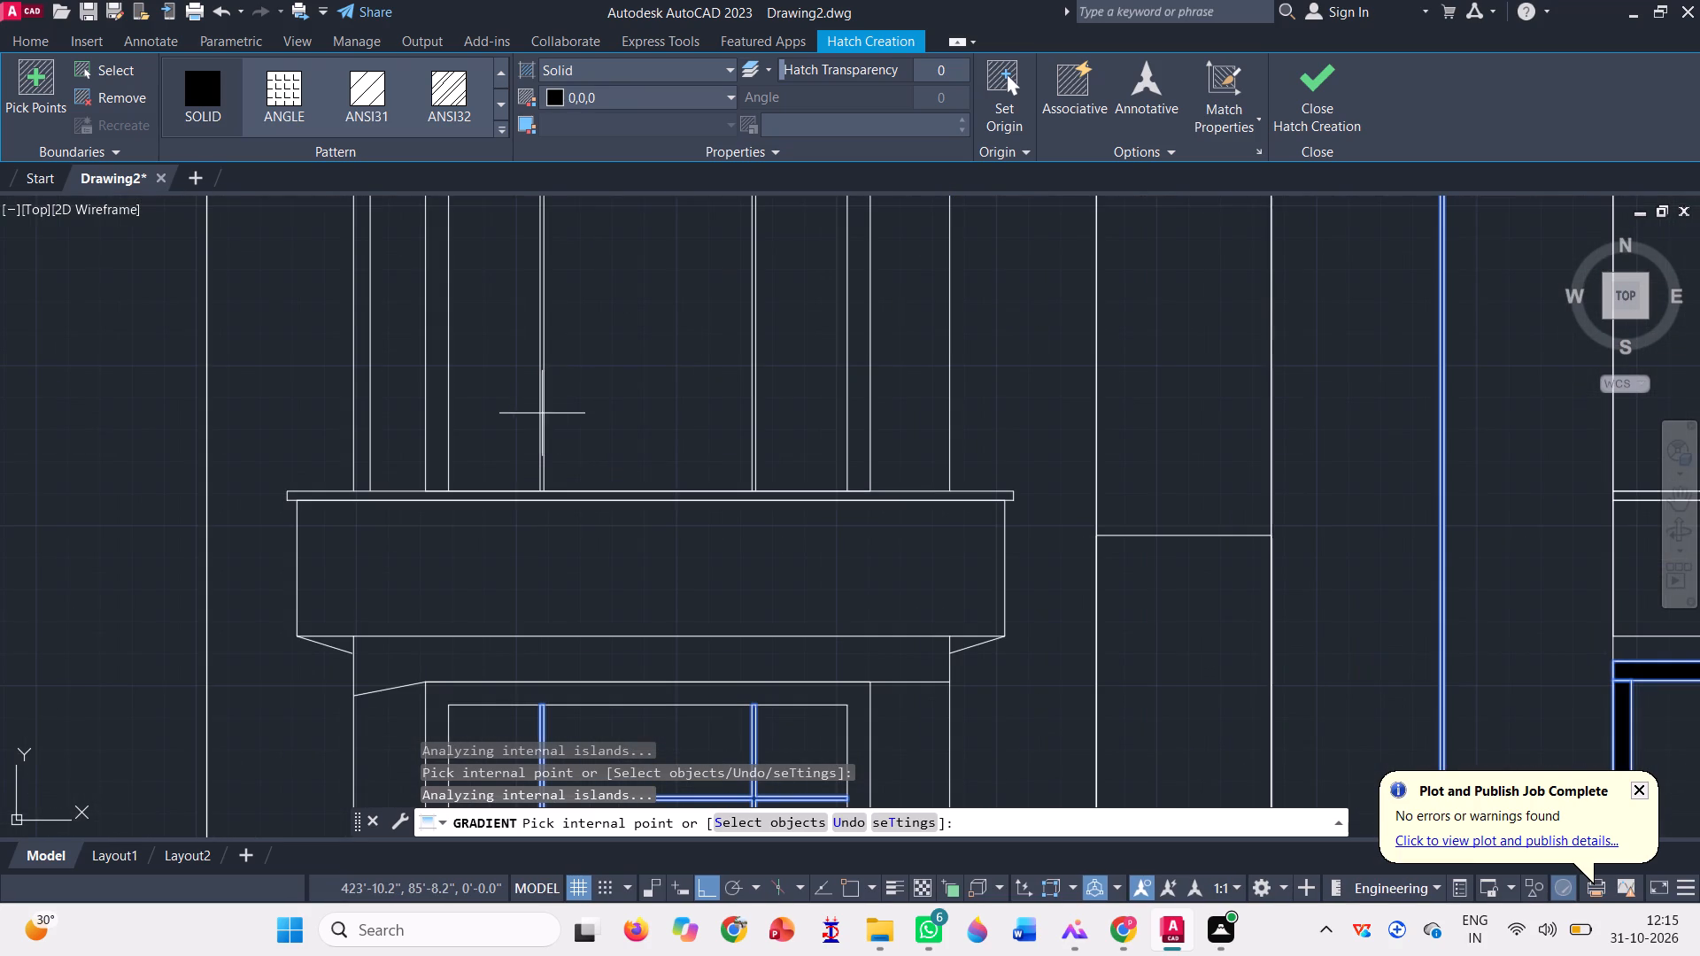
{"action": "scroll", "coordinate": [542, 413], "scroll_direction": "up", "scroll_amount": 3}
{"action": "left_click", "coordinate": [531, 435]}
{"action": "scroll", "coordinate": [539, 451], "scroll_direction": "down", "scroll_amount": 5}
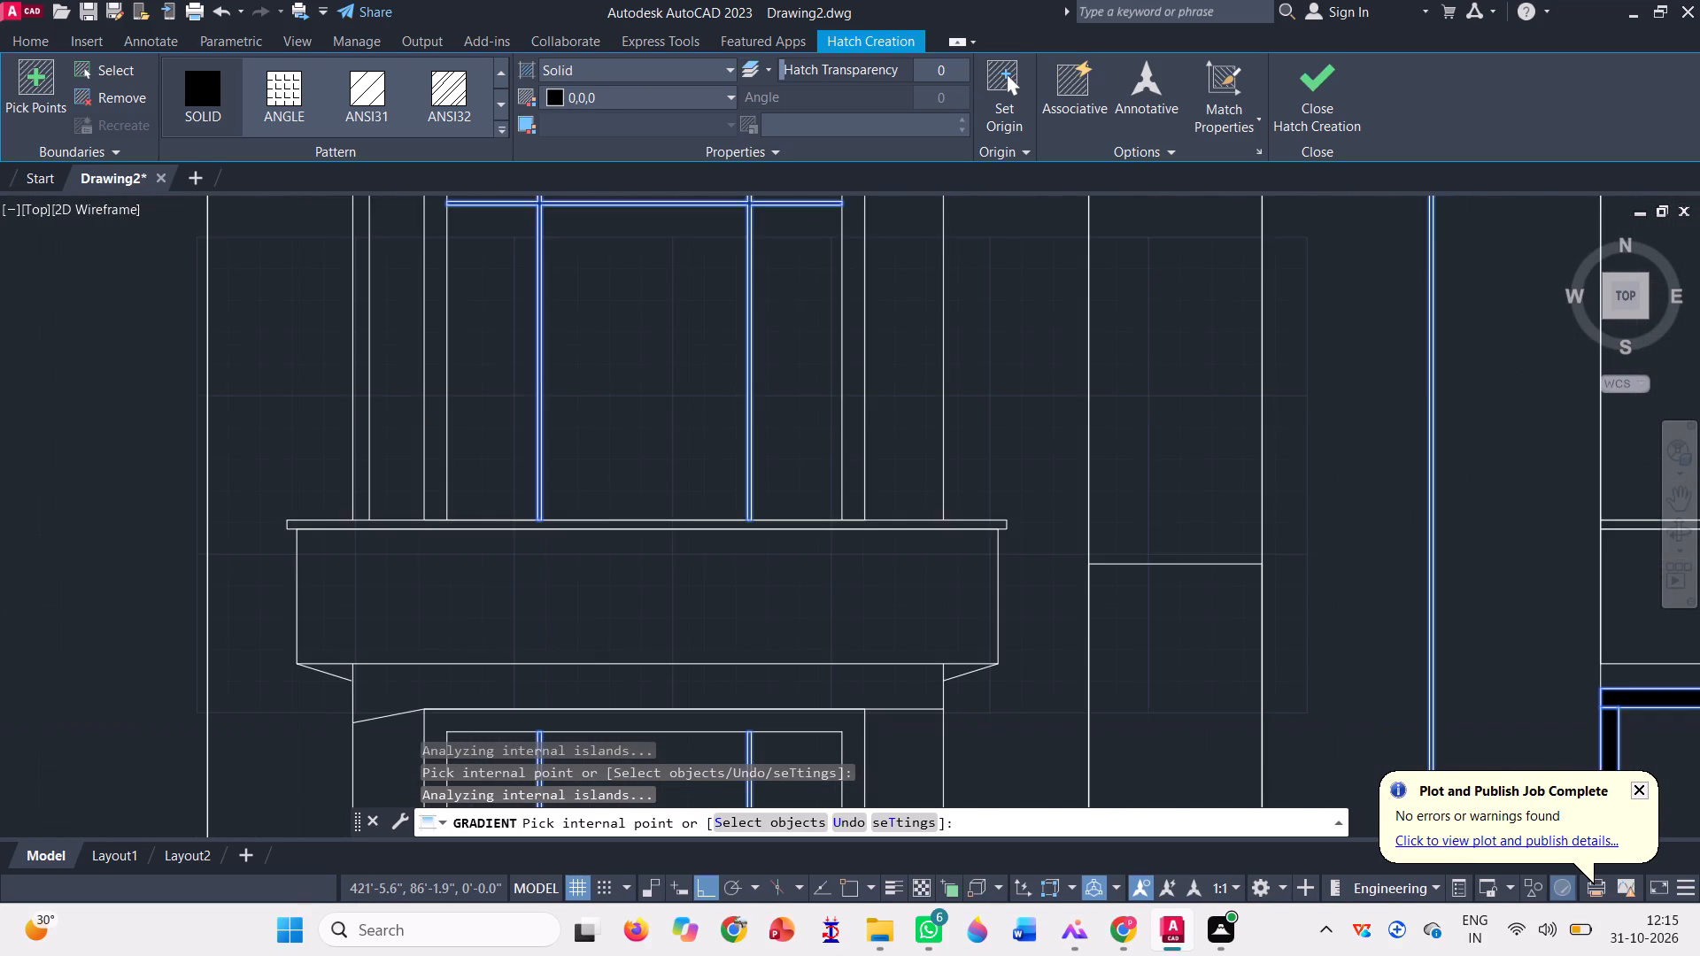
{"action": "scroll", "coordinate": [550, 480], "scroll_direction": "down", "scroll_amount": 4}
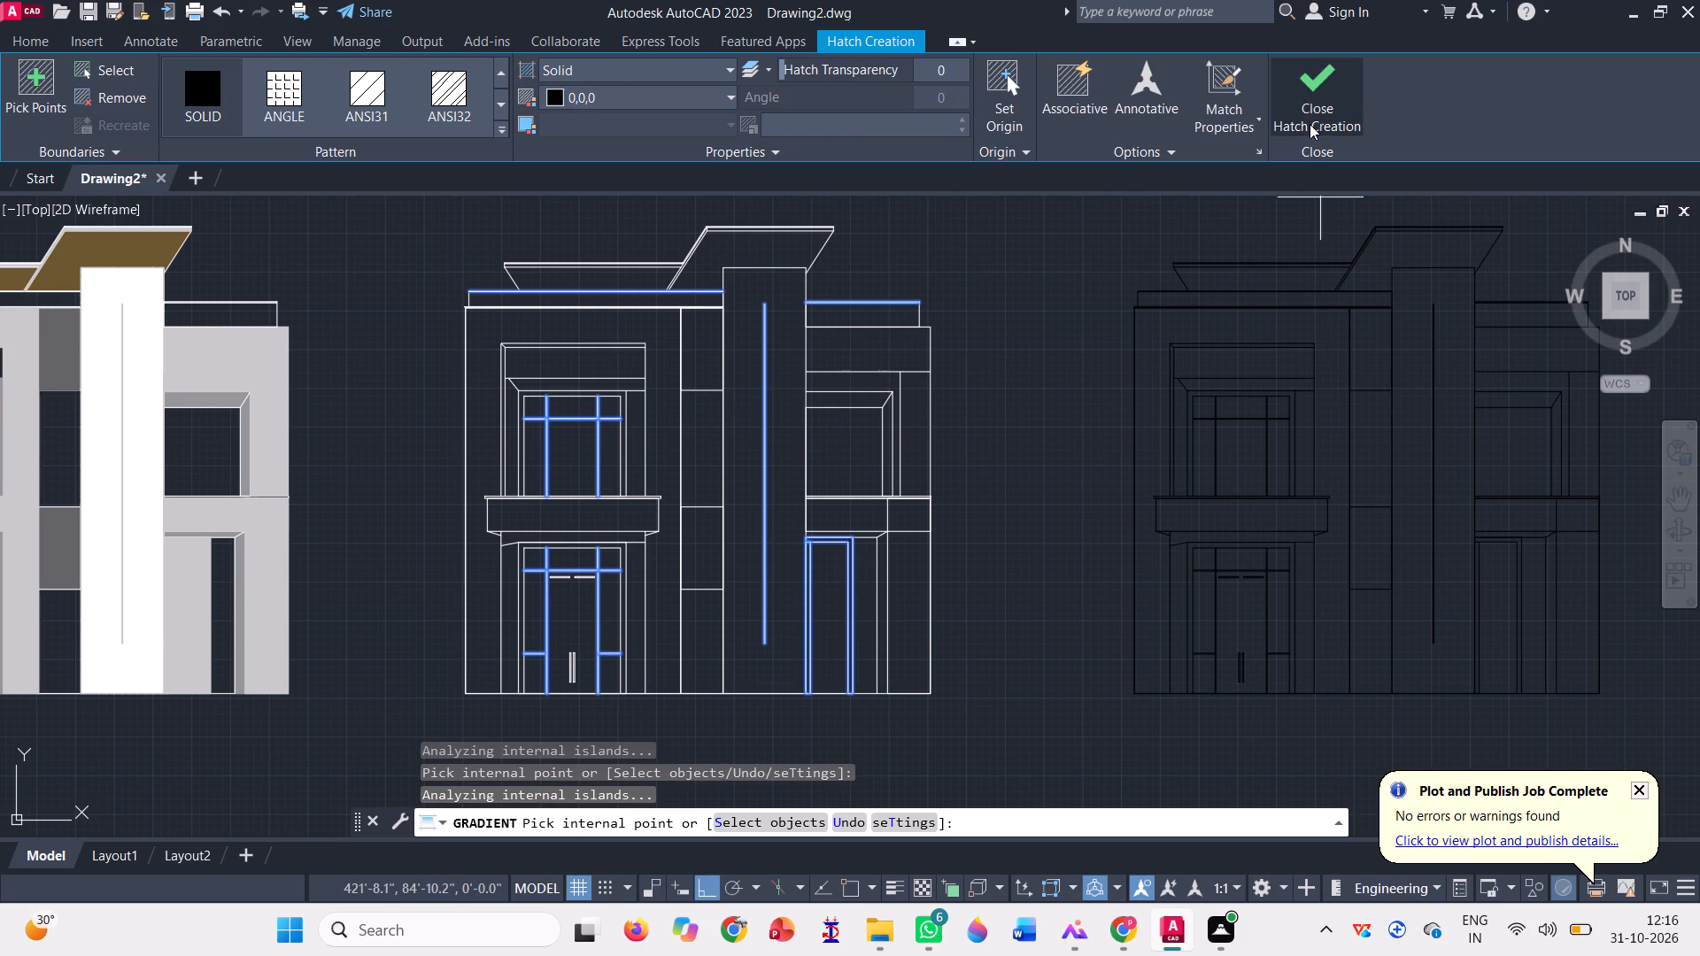
{"action": "left_click", "coordinate": [1313, 101]}
Fill the right and left roof parapets of the colored elevation with a solid hatch in light blue 173,221,247.
{"action": "scroll", "coordinate": [1132, 453], "scroll_direction": "down", "scroll_amount": 1}
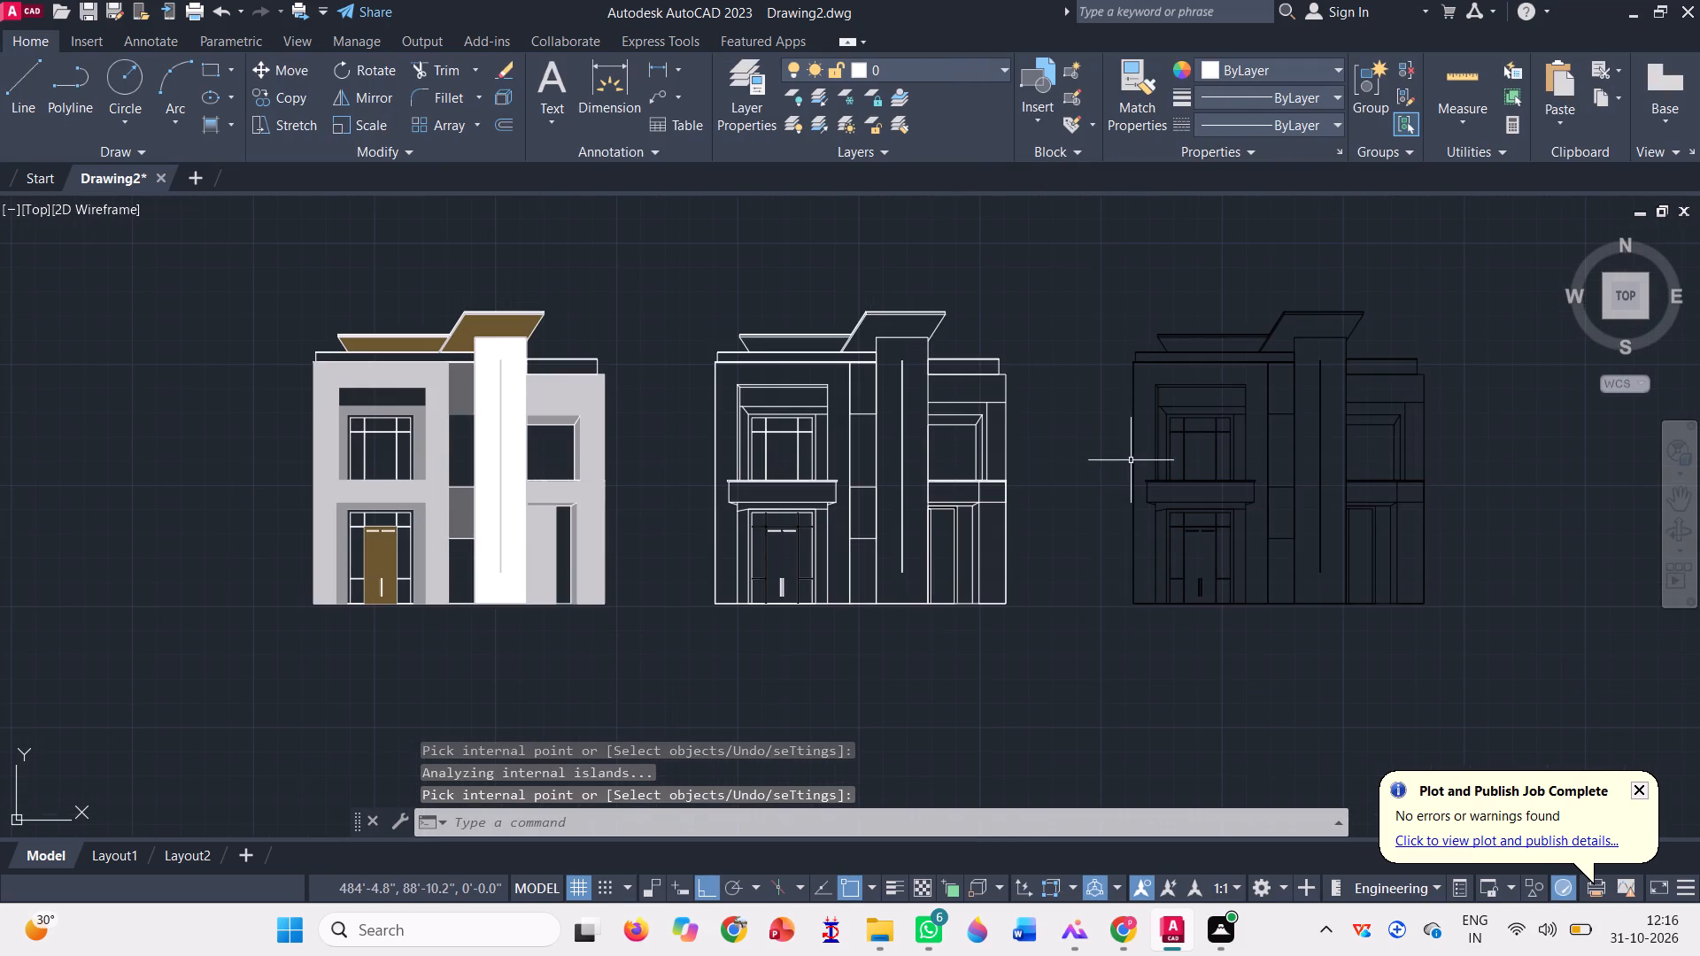
{"action": "left_click", "coordinate": [213, 125]}
{"action": "scroll", "coordinate": [406, 108], "scroll_direction": "up", "scroll_amount": 12}
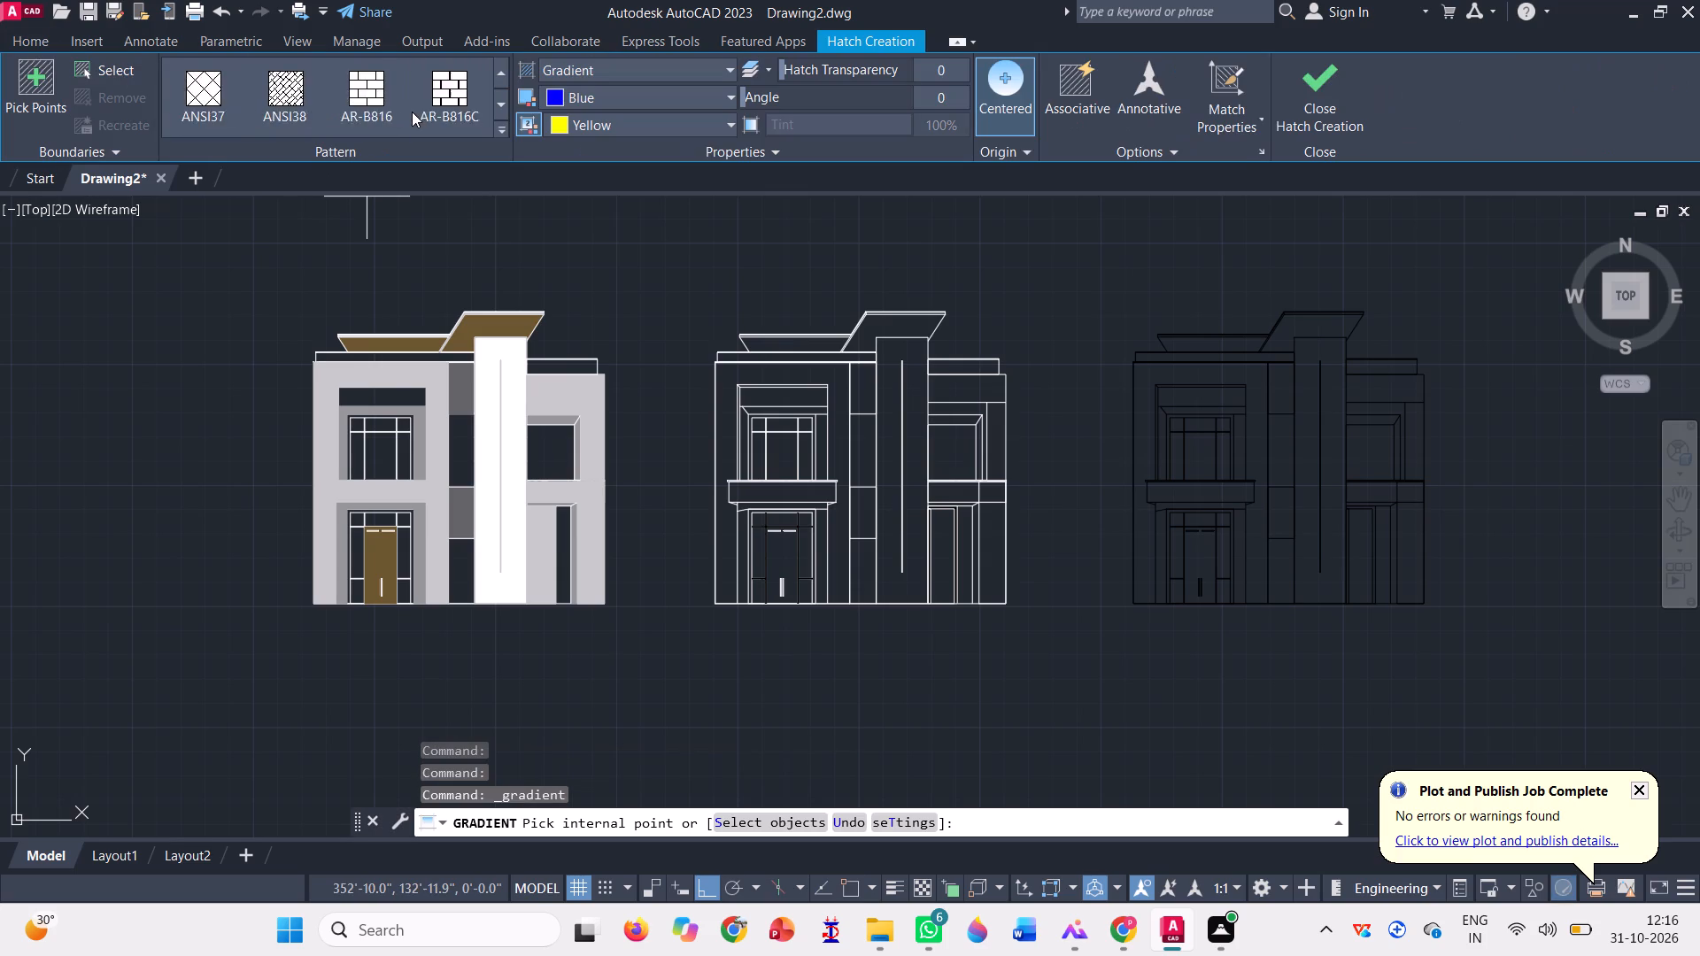
{"action": "scroll", "coordinate": [412, 112], "scroll_direction": "up", "scroll_amount": 3}
{"action": "left_click", "coordinate": [197, 101]}
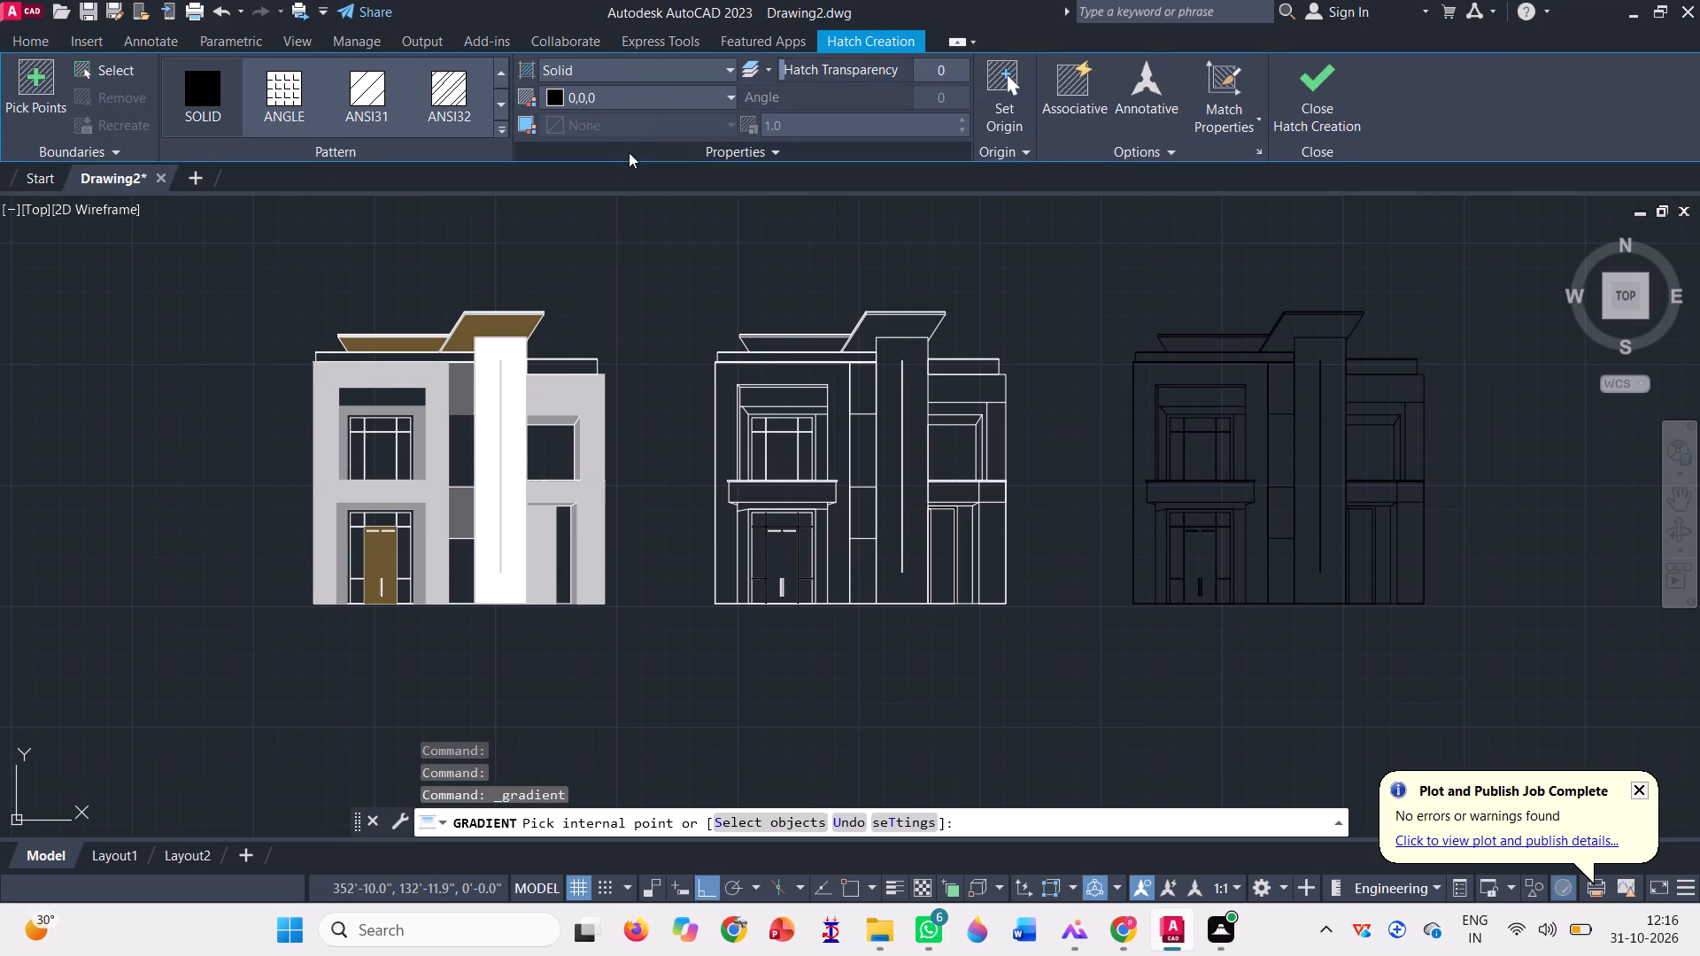
{"action": "left_click", "coordinate": [647, 87]}
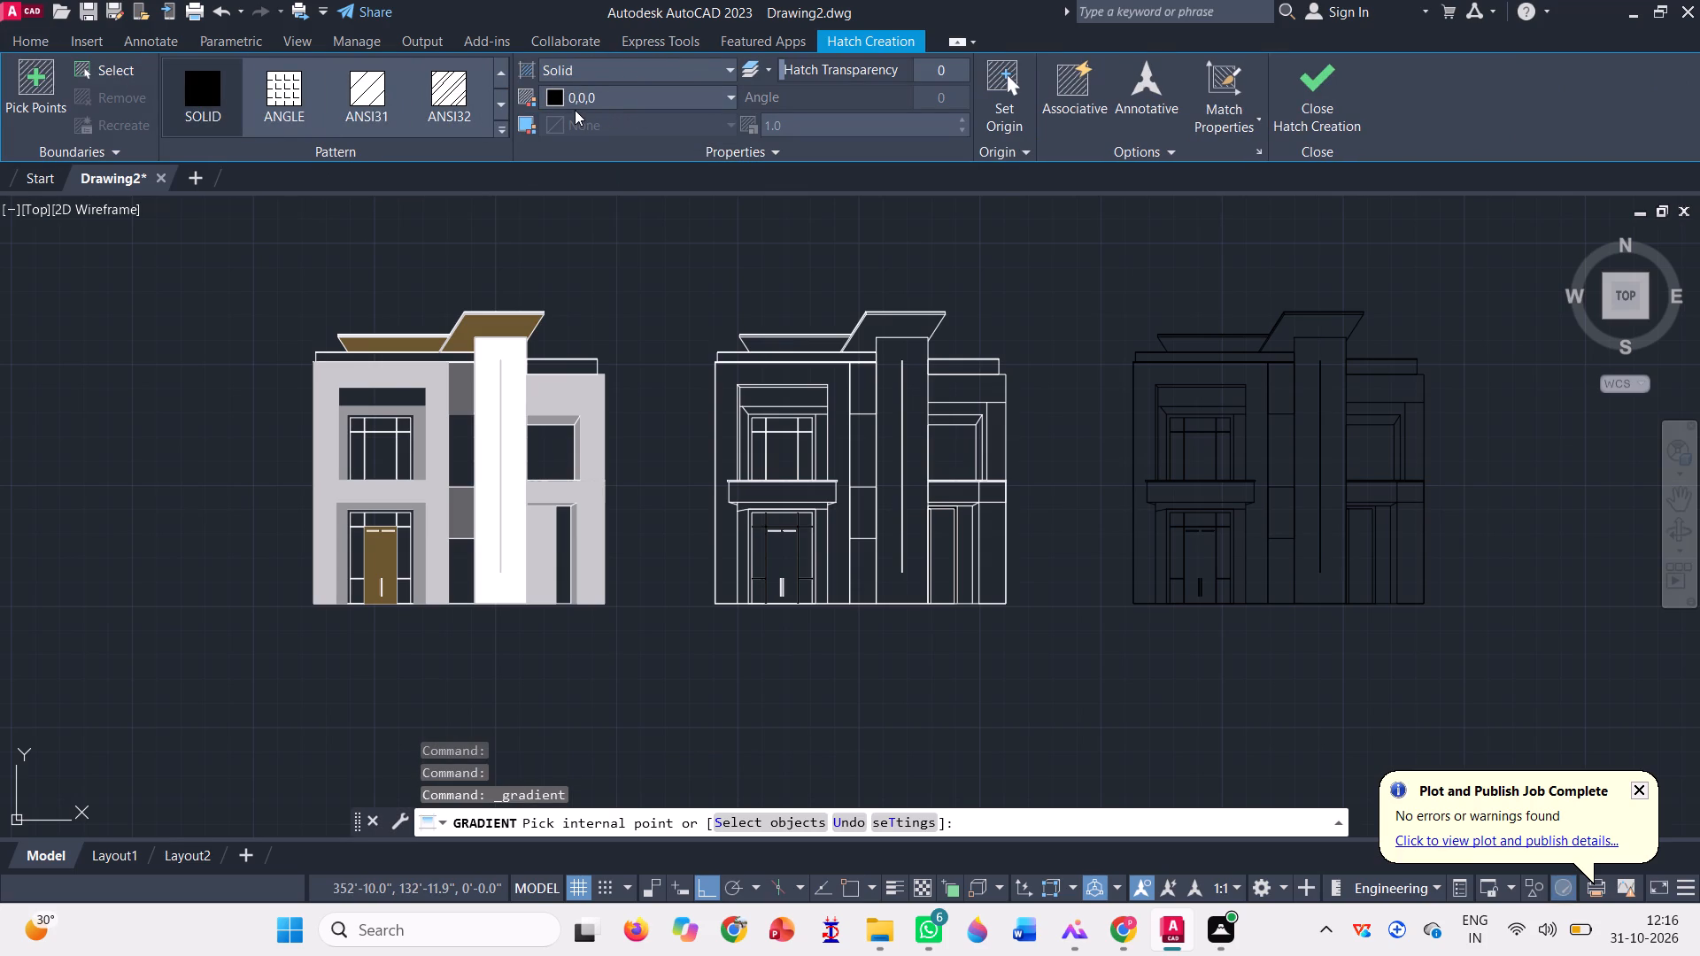
{"action": "left_click", "coordinate": [580, 103]}
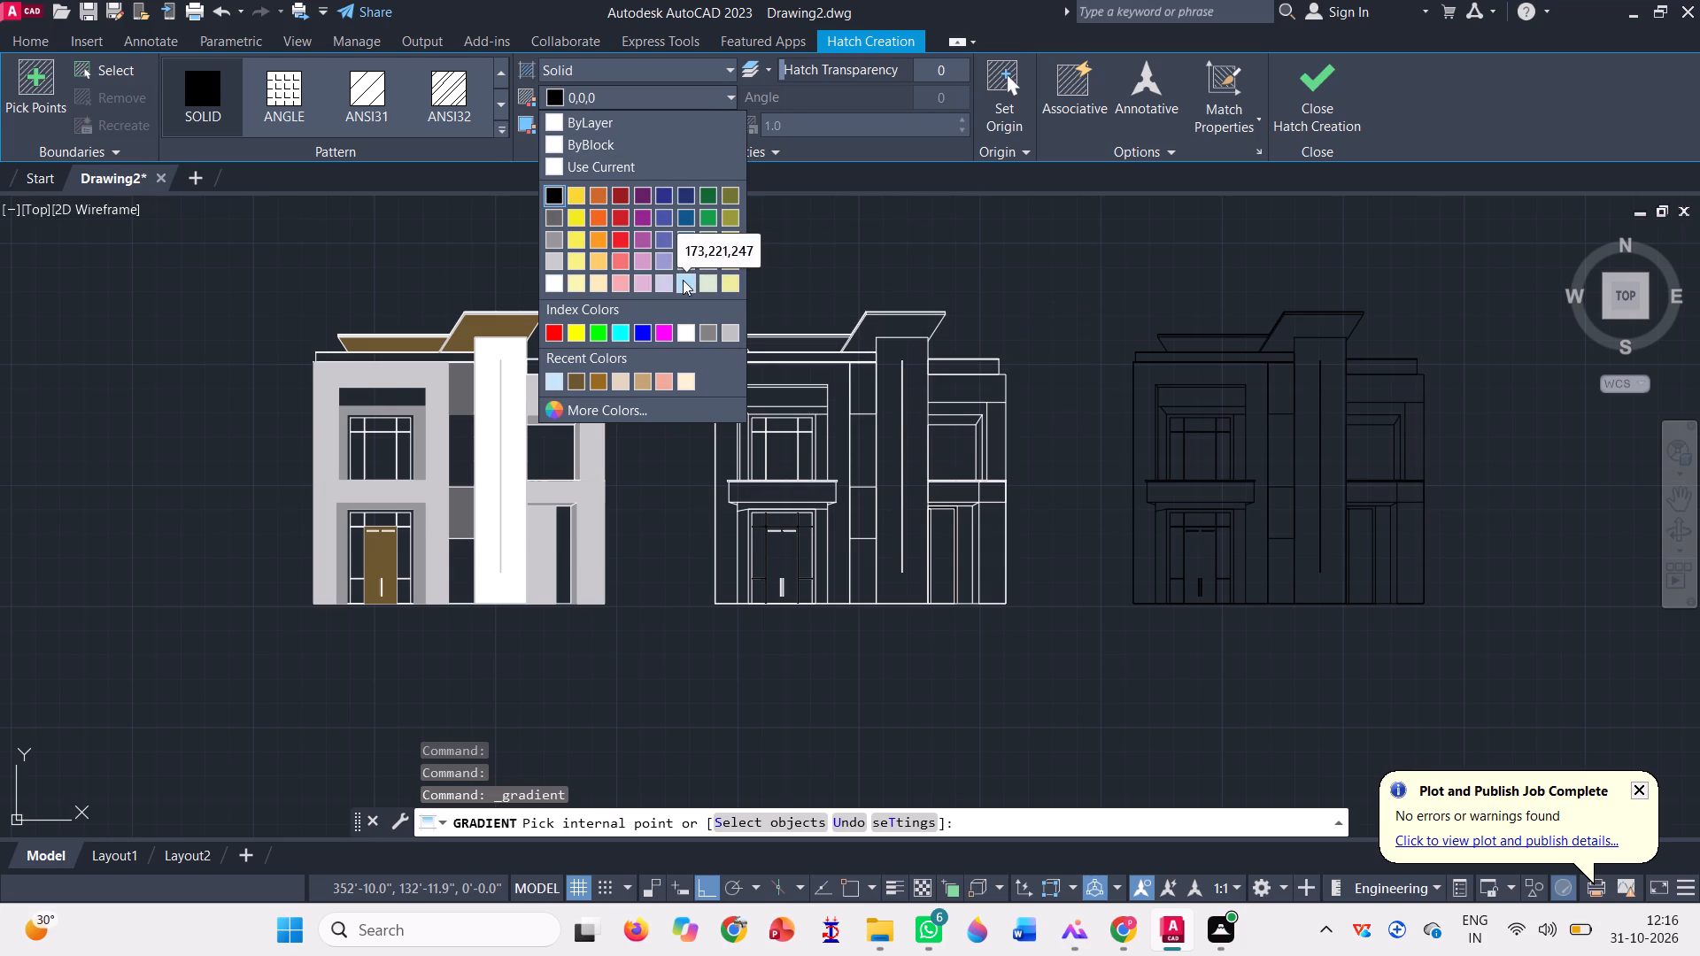
{"action": "left_click", "coordinate": [683, 280]}
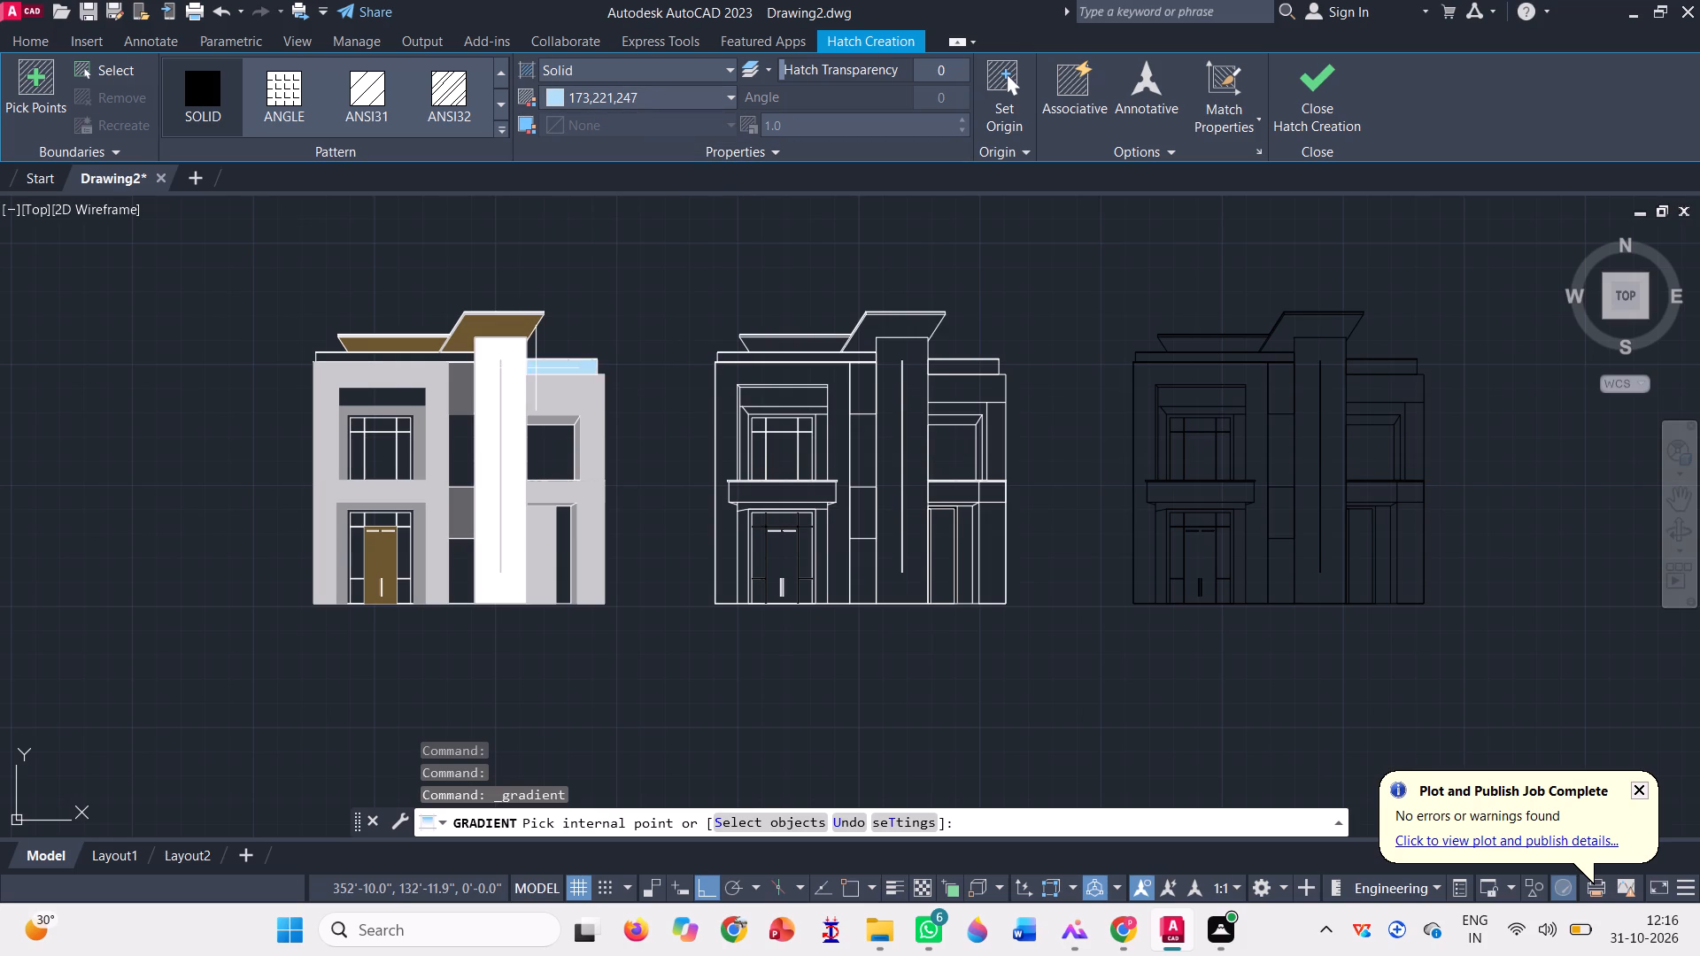
{"action": "scroll", "coordinate": [536, 368], "scroll_direction": "up", "scroll_amount": 3}
{"action": "left_click", "coordinate": [555, 354]}
{"action": "scroll", "coordinate": [555, 354], "scroll_direction": "down", "scroll_amount": 2}
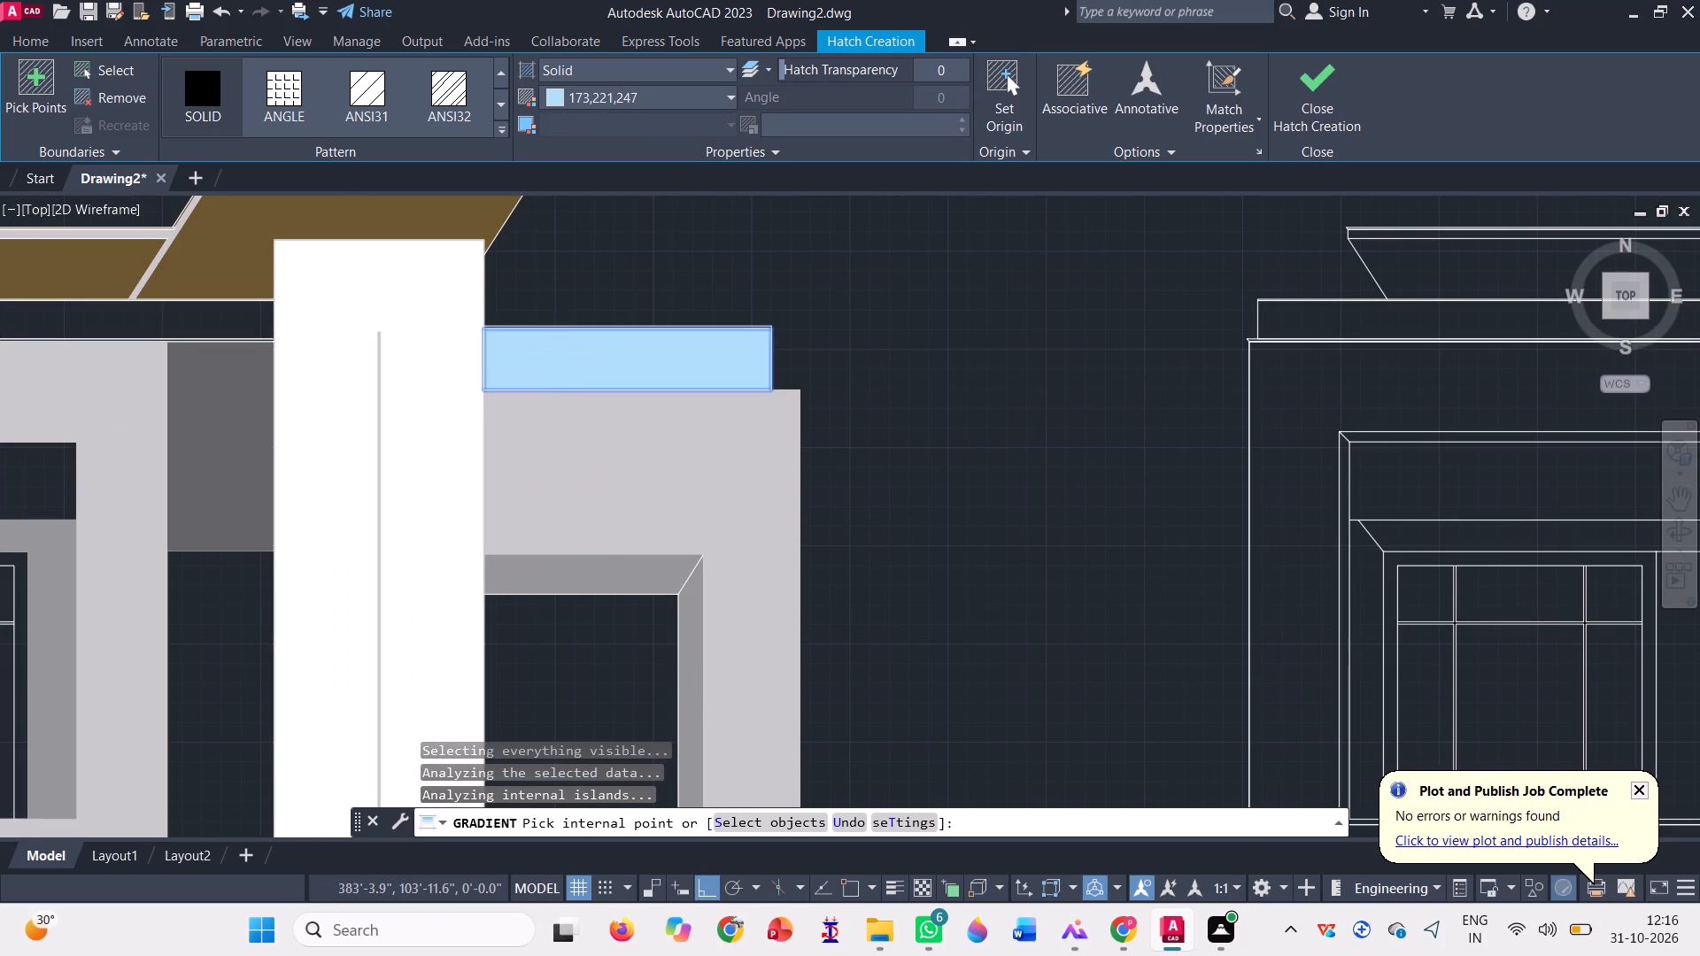
{"action": "scroll", "coordinate": [555, 345], "scroll_direction": "down", "scroll_amount": 1}
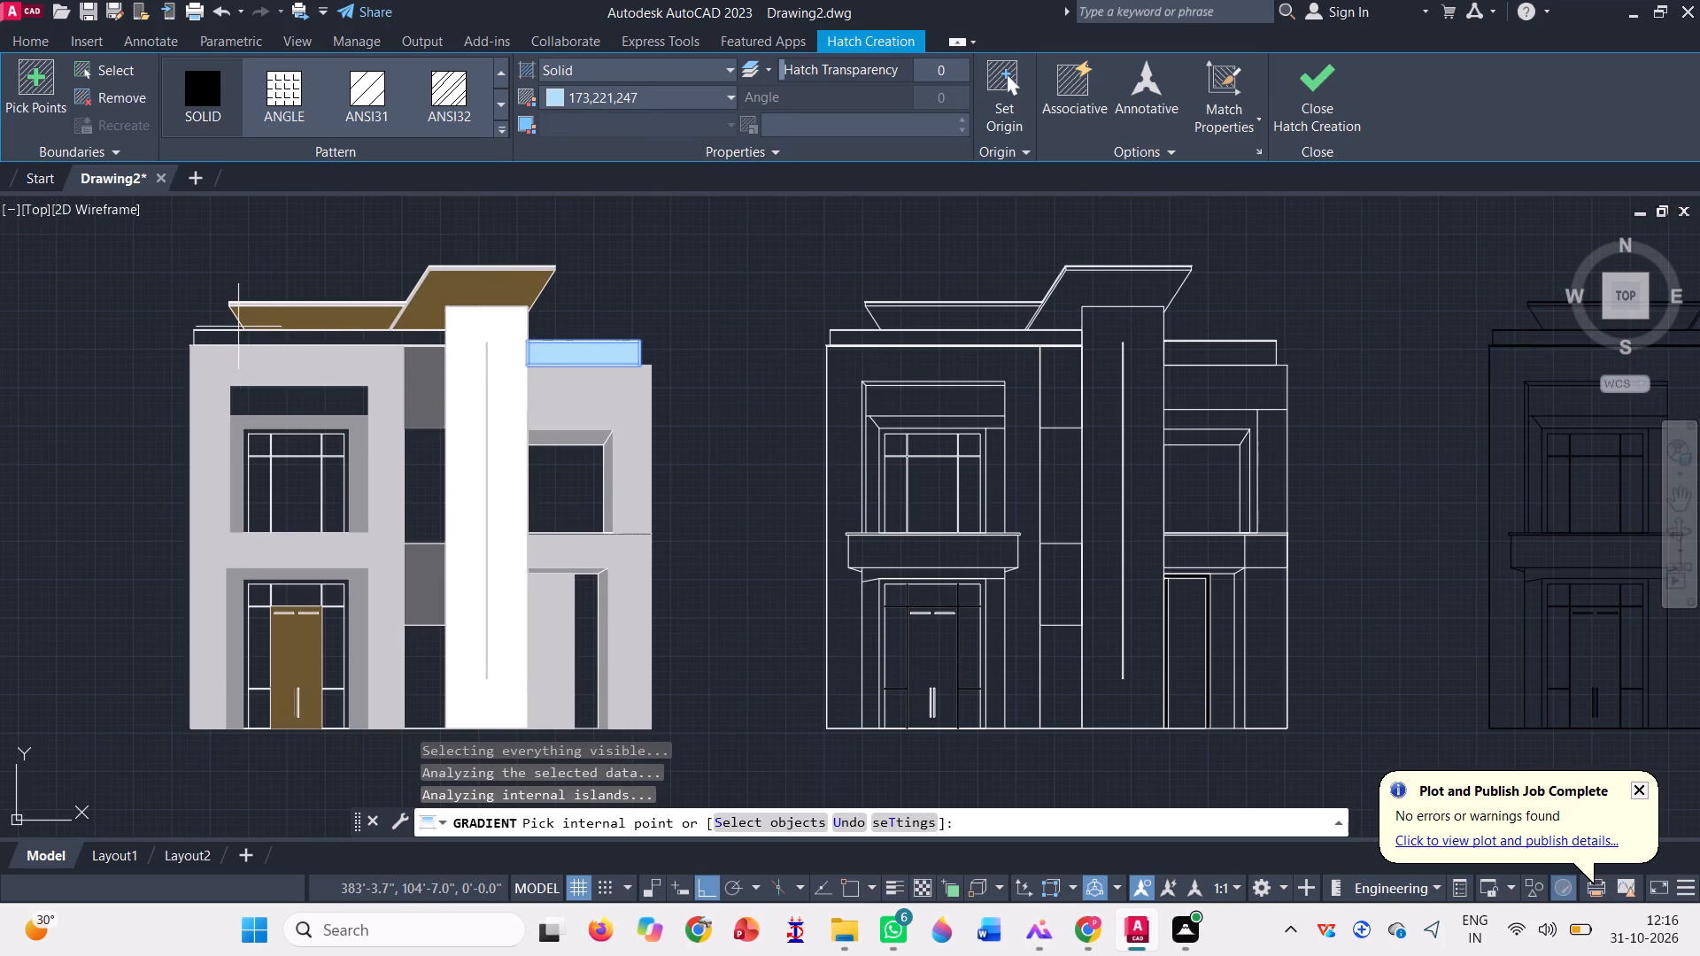
{"action": "scroll", "coordinate": [238, 327], "scroll_direction": "up", "scroll_amount": 2}
{"action": "left_click", "coordinate": [250, 342]}
Fill the six panes of the colored elevation's upper-floor window with solid light blue 173,221,247, undoing the stray pick.
{"action": "scroll", "coordinate": [267, 320], "scroll_direction": "down", "scroll_amount": 1}
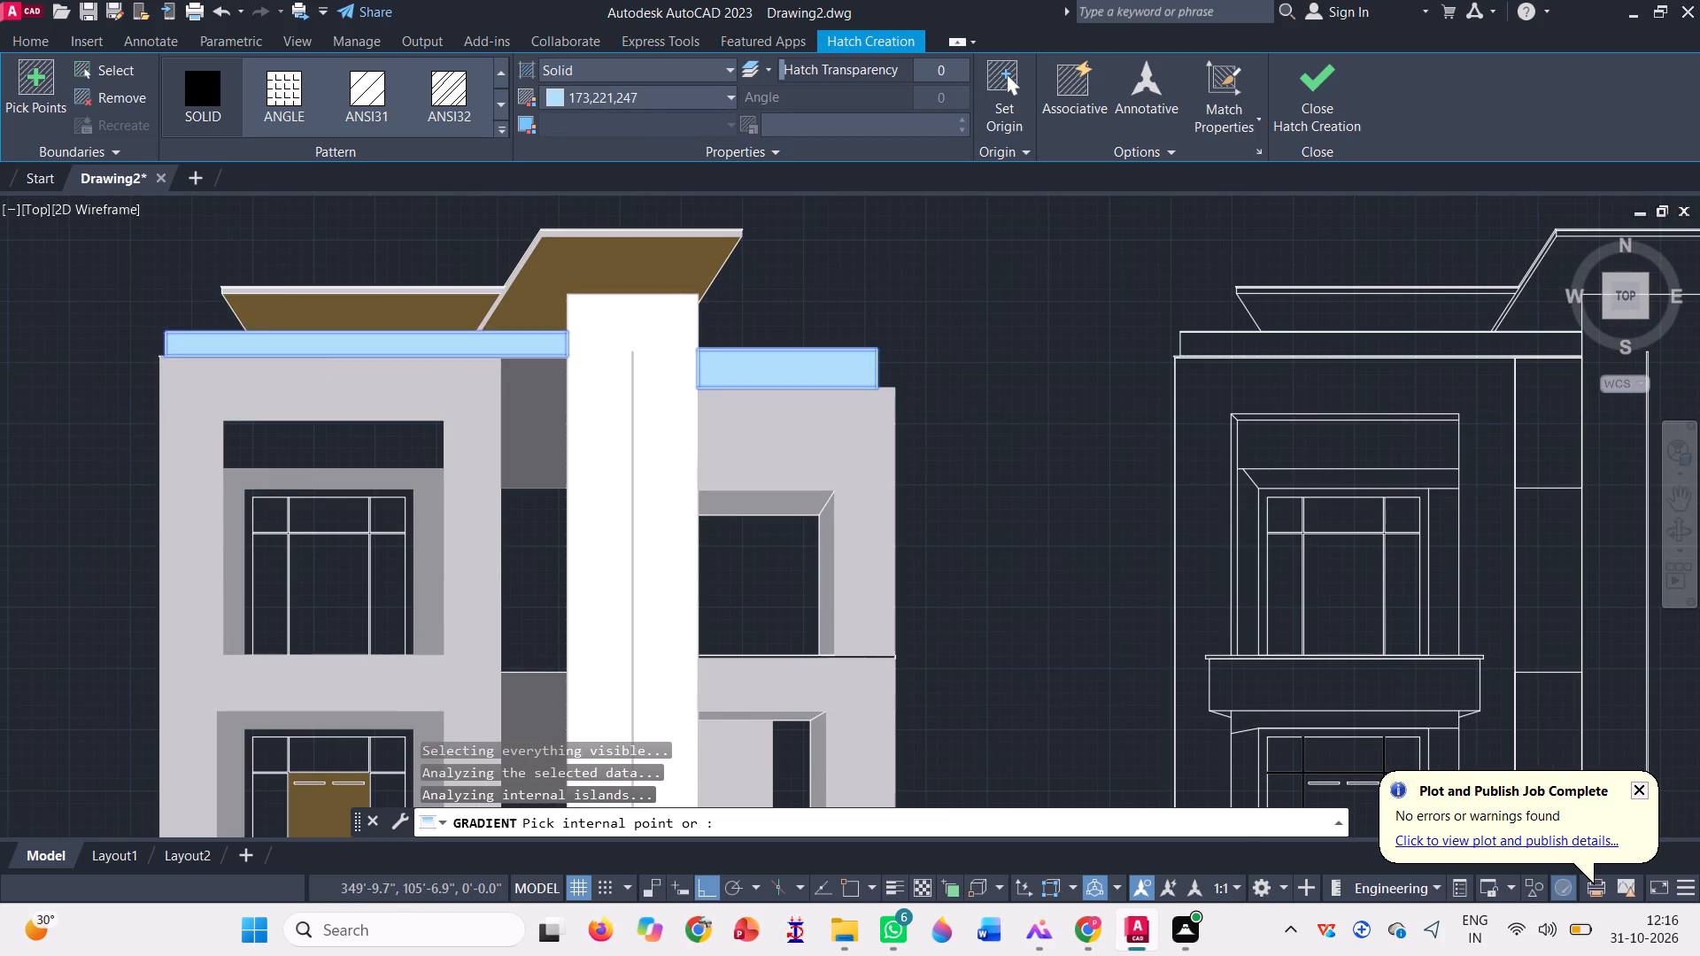
{"action": "scroll", "coordinate": [267, 320], "scroll_direction": "down", "scroll_amount": 1}
{"action": "scroll", "coordinate": [273, 435], "scroll_direction": "up", "scroll_amount": 5}
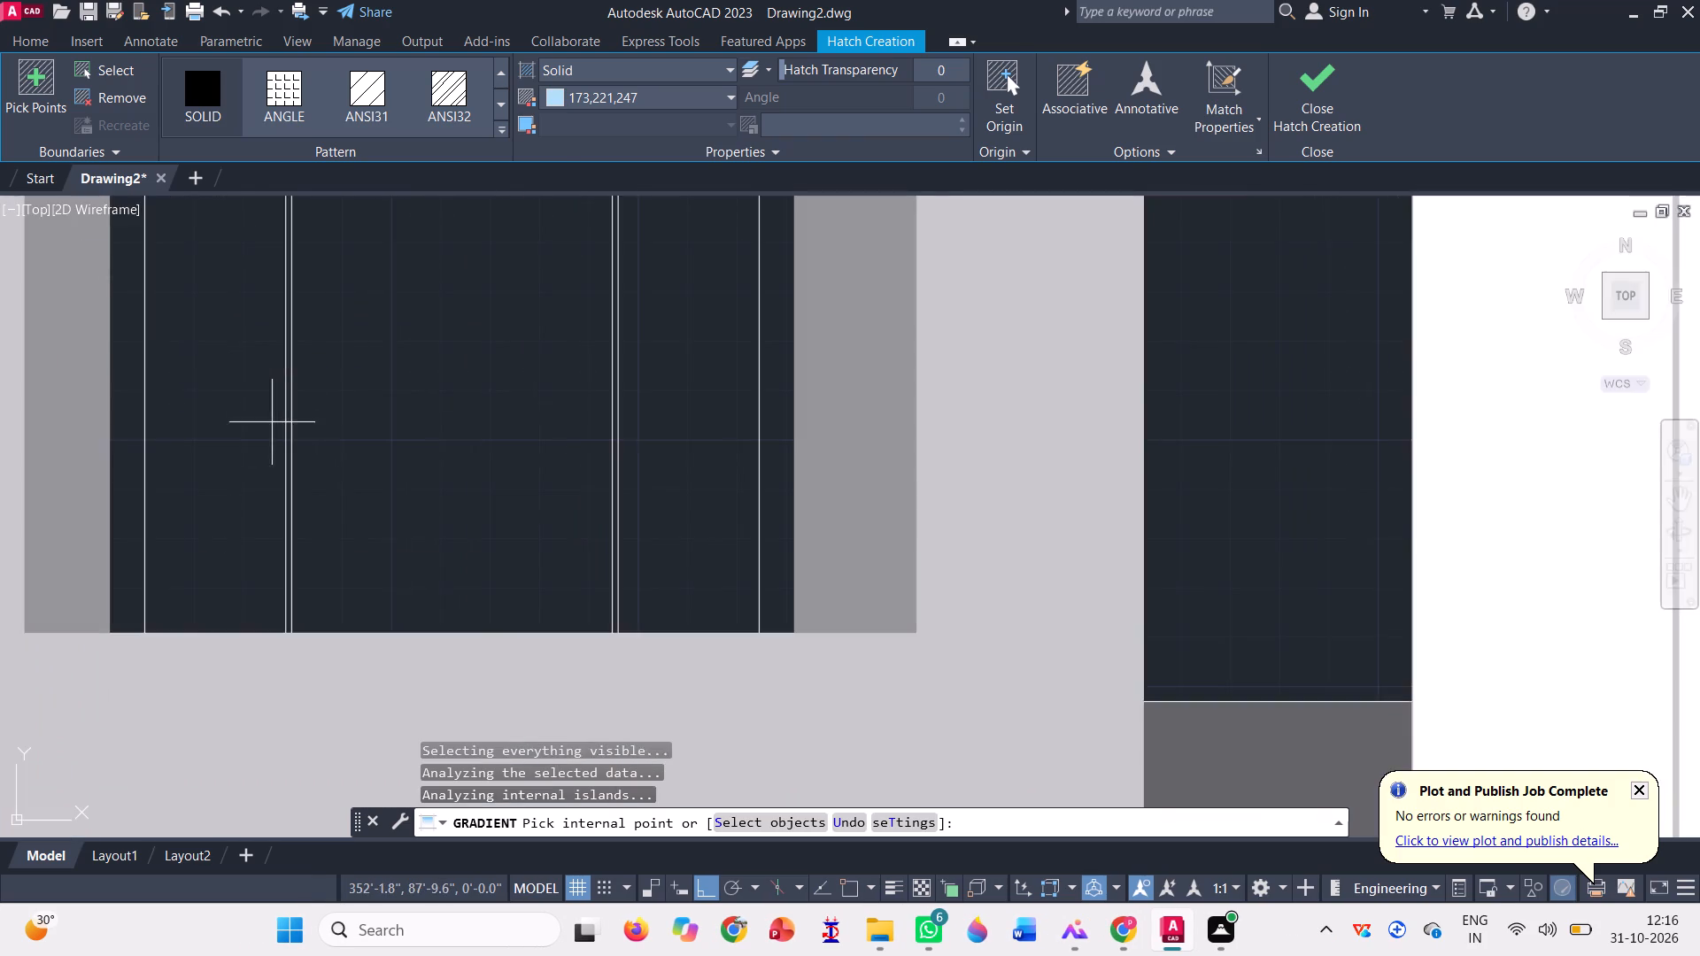
{"action": "scroll", "coordinate": [254, 371], "scroll_direction": "down", "scroll_amount": 3}
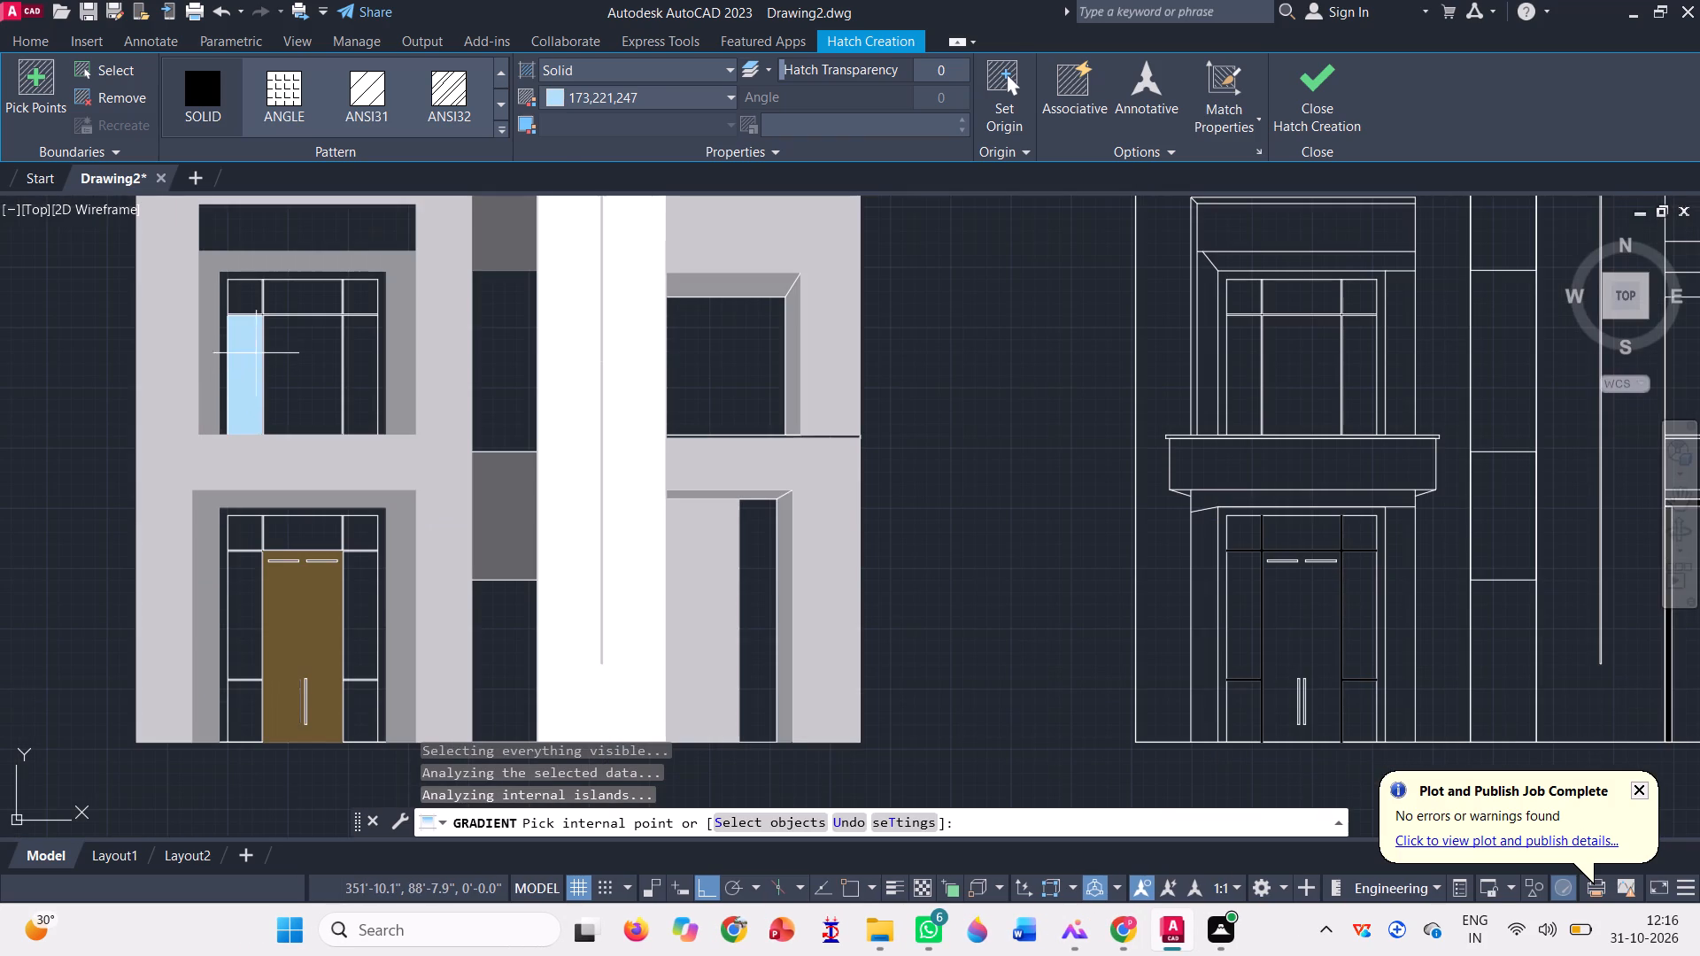
{"action": "scroll", "coordinate": [218, 344], "scroll_direction": "up", "scroll_amount": 1}
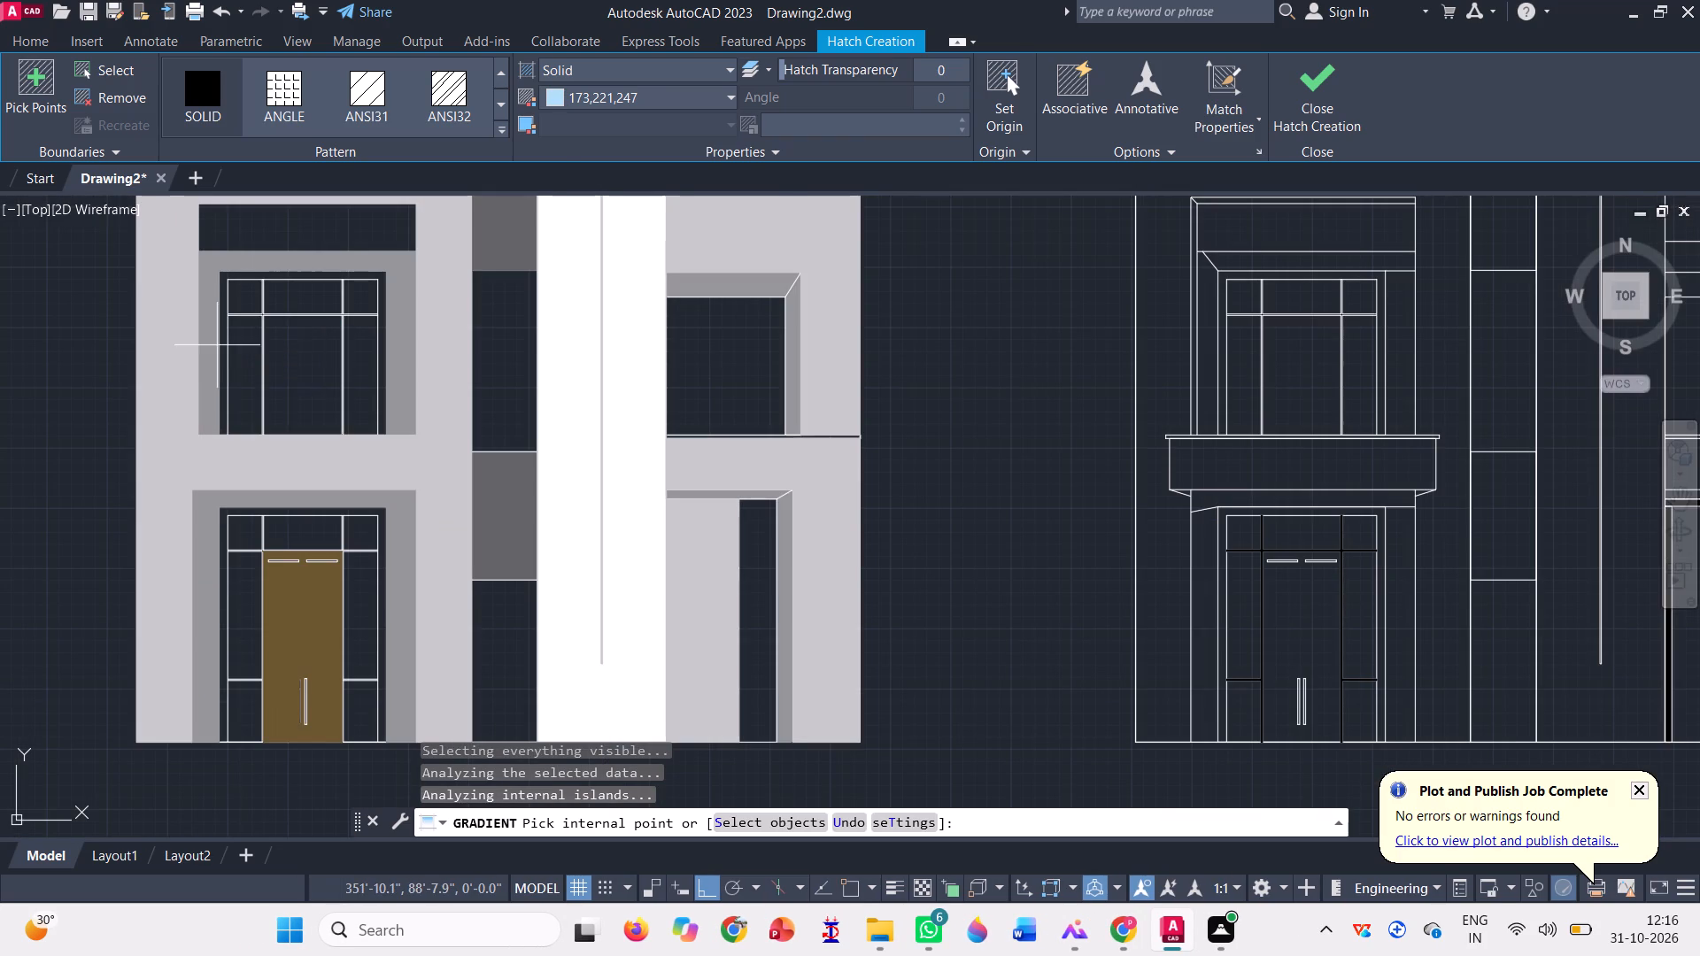
{"action": "scroll", "coordinate": [218, 344], "scroll_direction": "up", "scroll_amount": 1}
{"action": "left_click", "coordinate": [260, 279]}
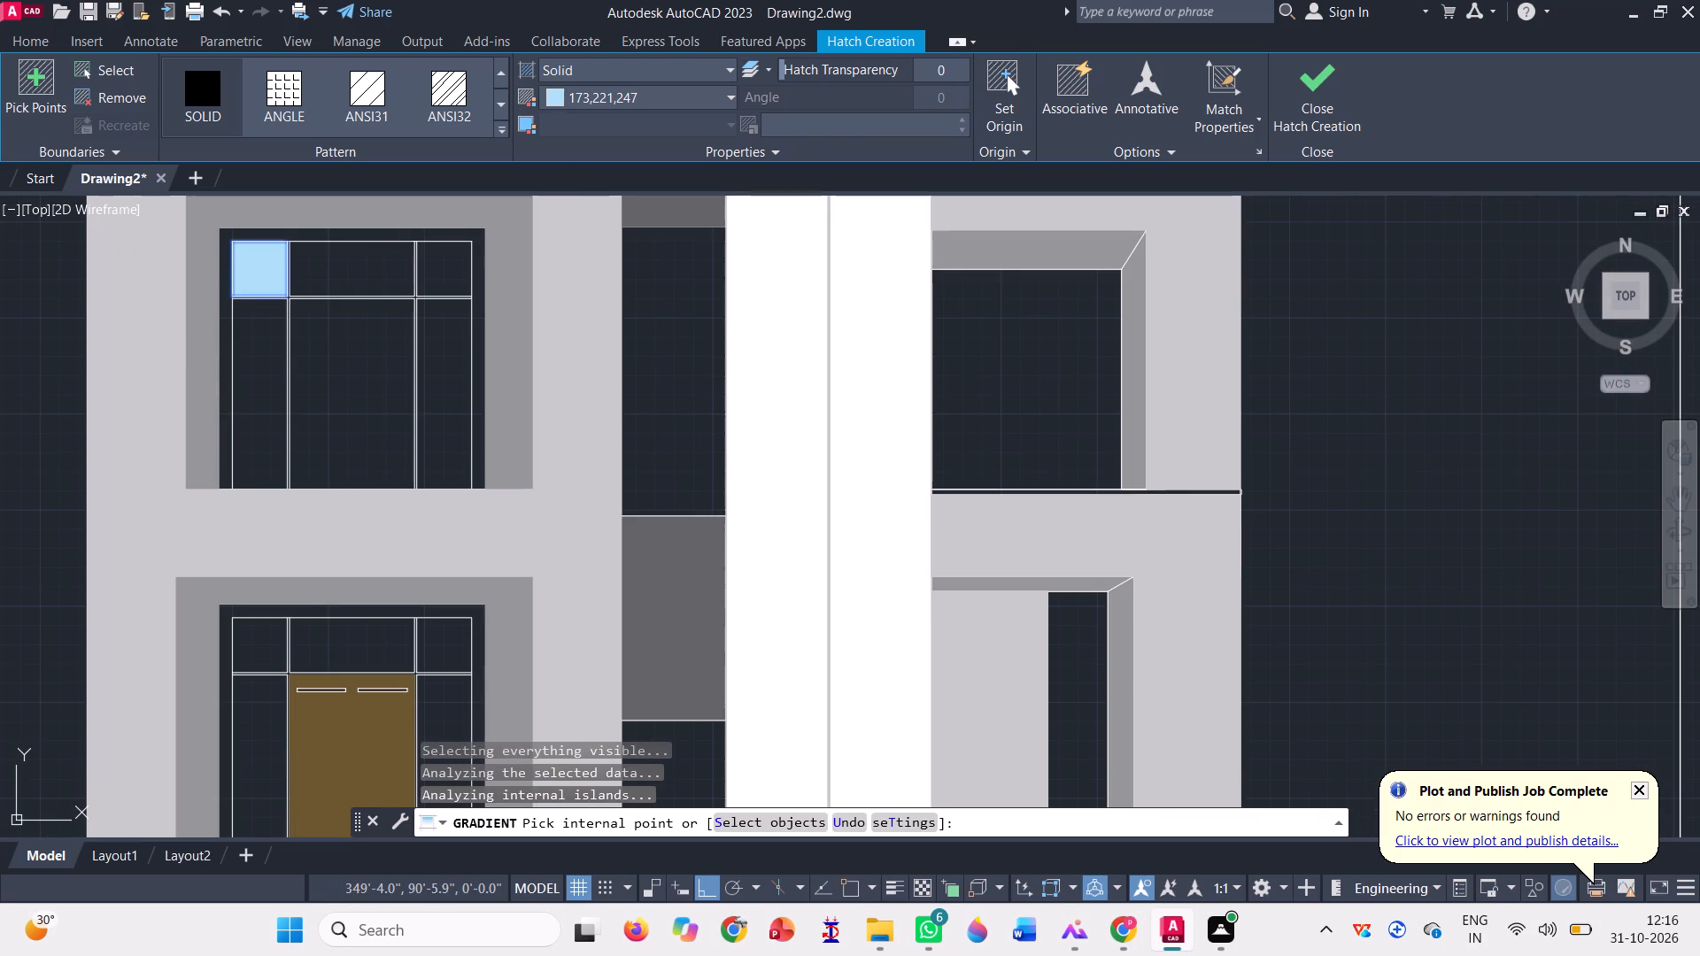
{"action": "left_click", "coordinate": [257, 358]}
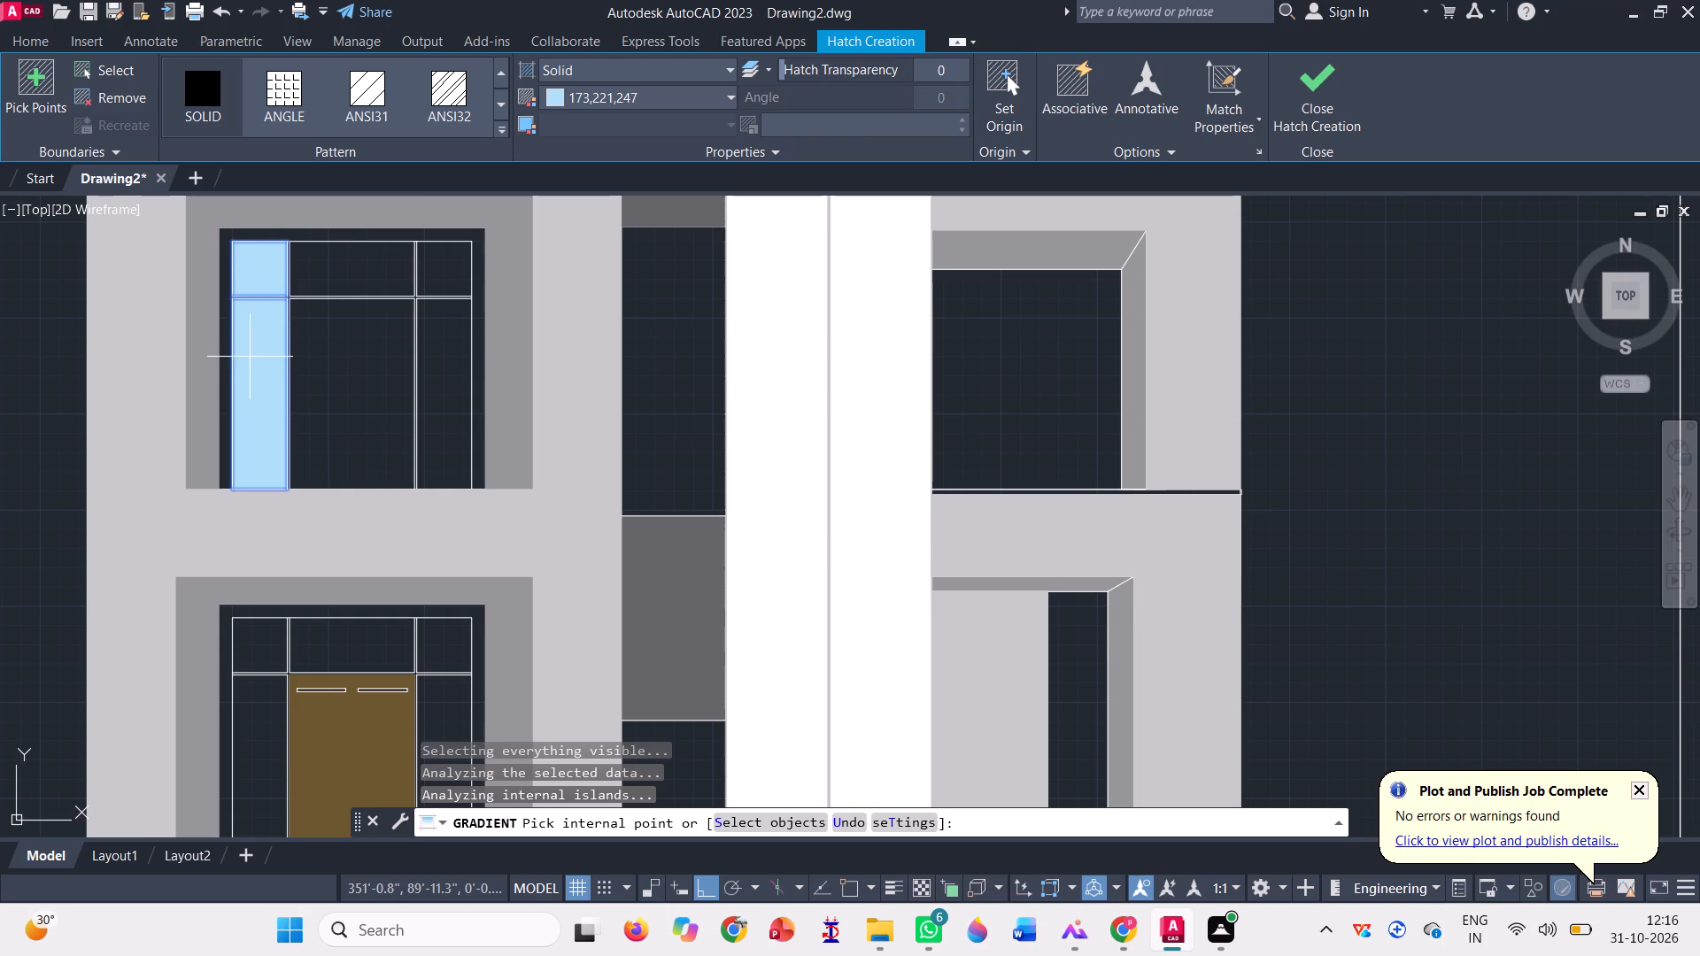
{"action": "left_click", "coordinate": [352, 274]}
{"action": "left_click", "coordinate": [335, 344]}
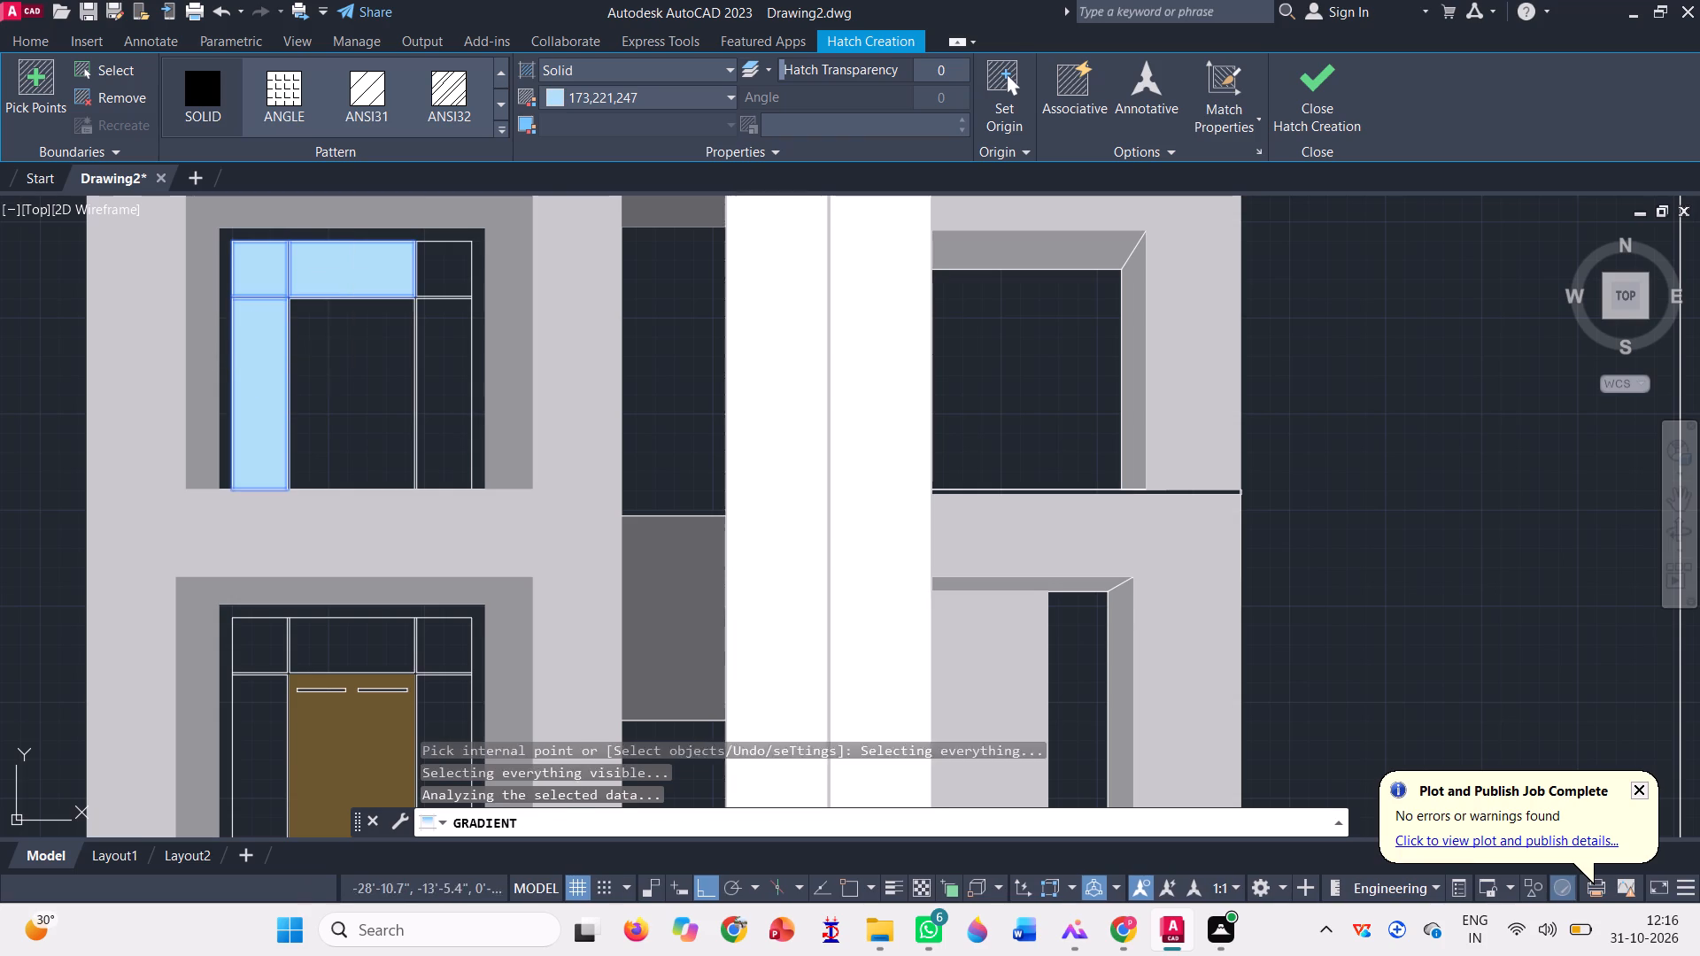
{"action": "scroll", "coordinate": [452, 258], "scroll_direction": "up", "scroll_amount": 2}
{"action": "left_click", "coordinate": [445, 284]}
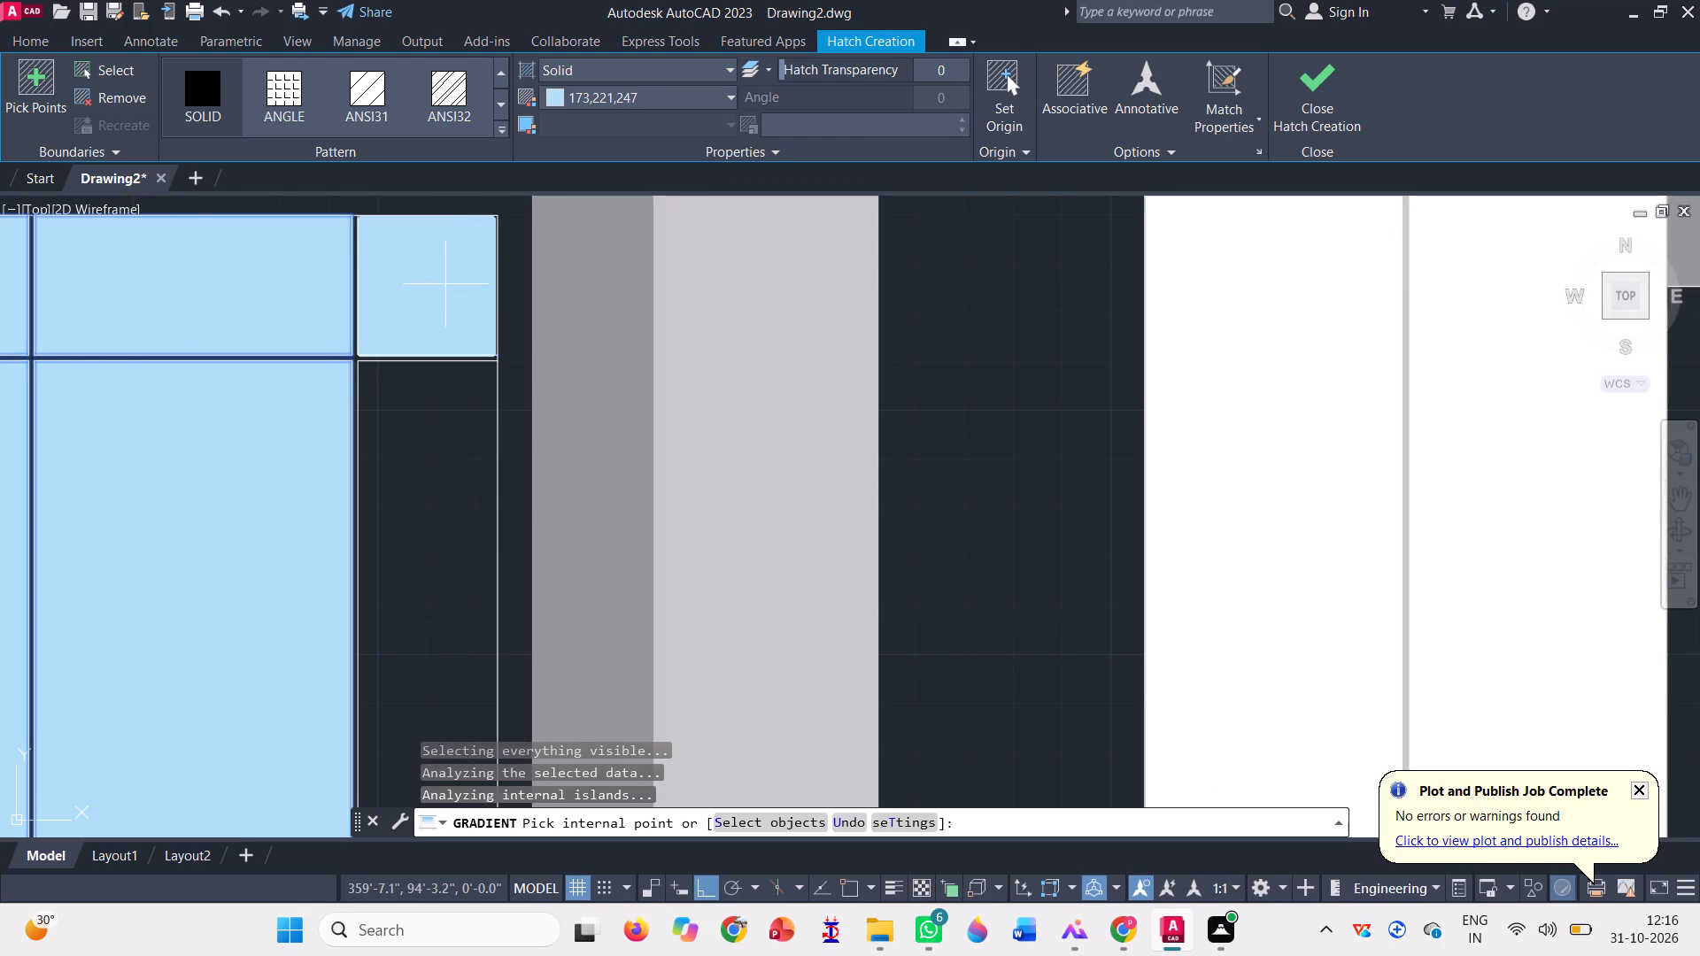
{"action": "left_click", "coordinate": [435, 441]}
{"action": "scroll", "coordinate": [340, 379], "scroll_direction": "down", "scroll_amount": 1}
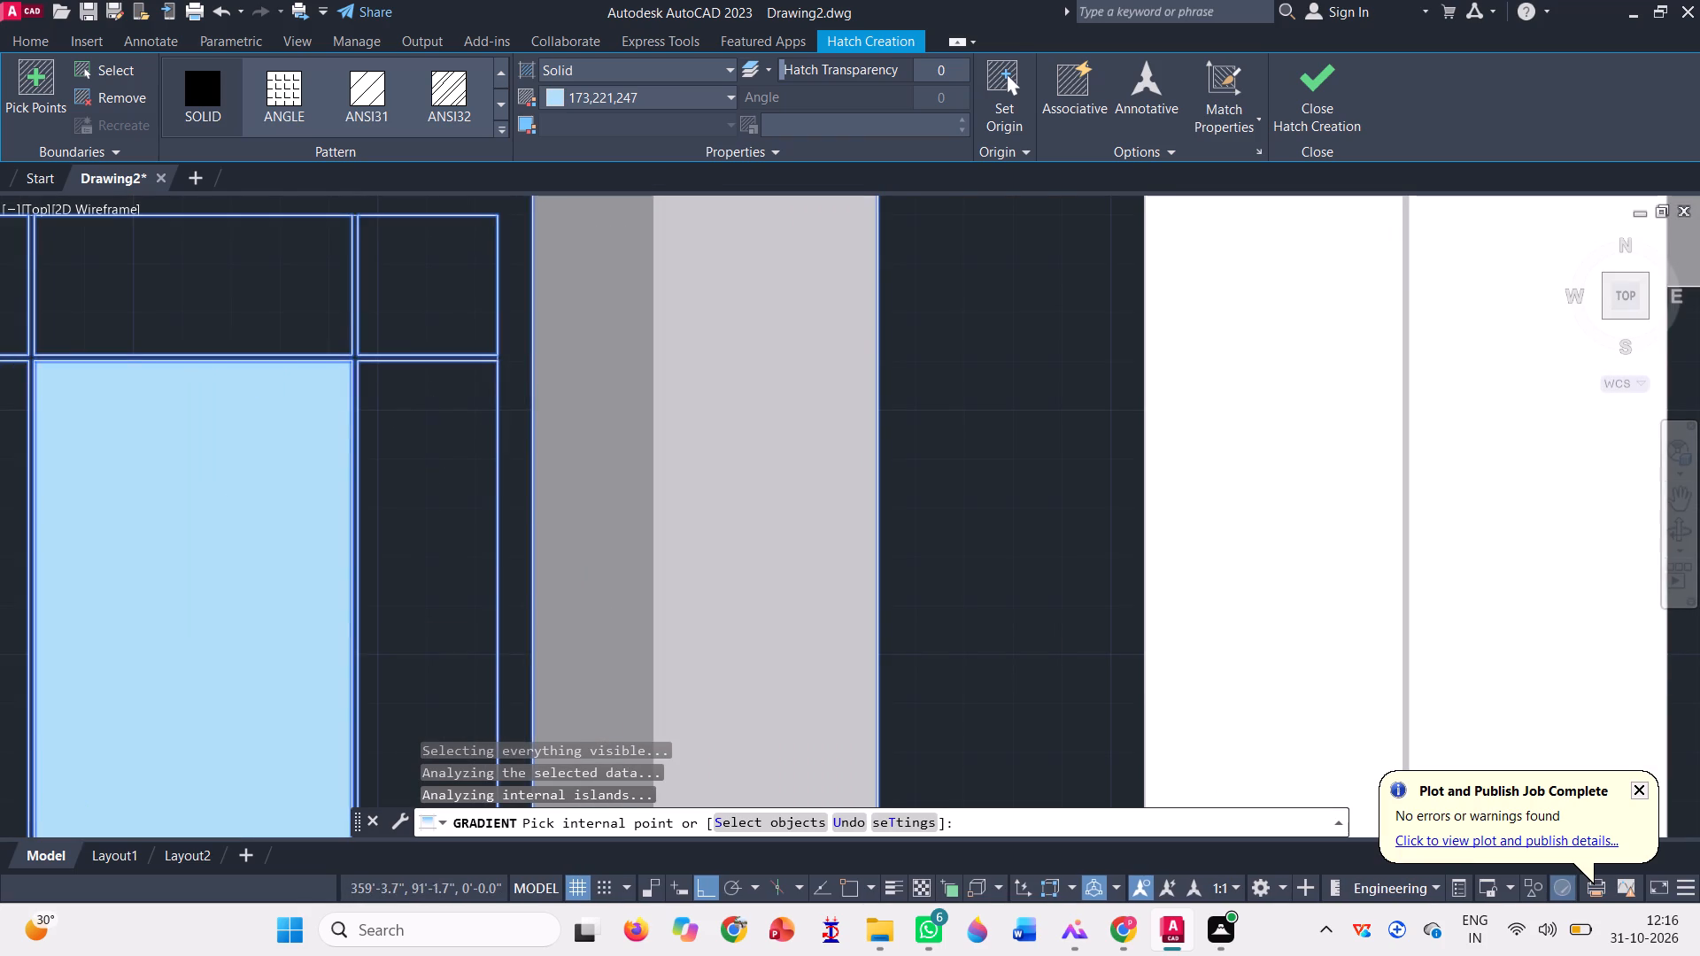
{"action": "scroll", "coordinate": [340, 379], "scroll_direction": "down", "scroll_amount": 5}
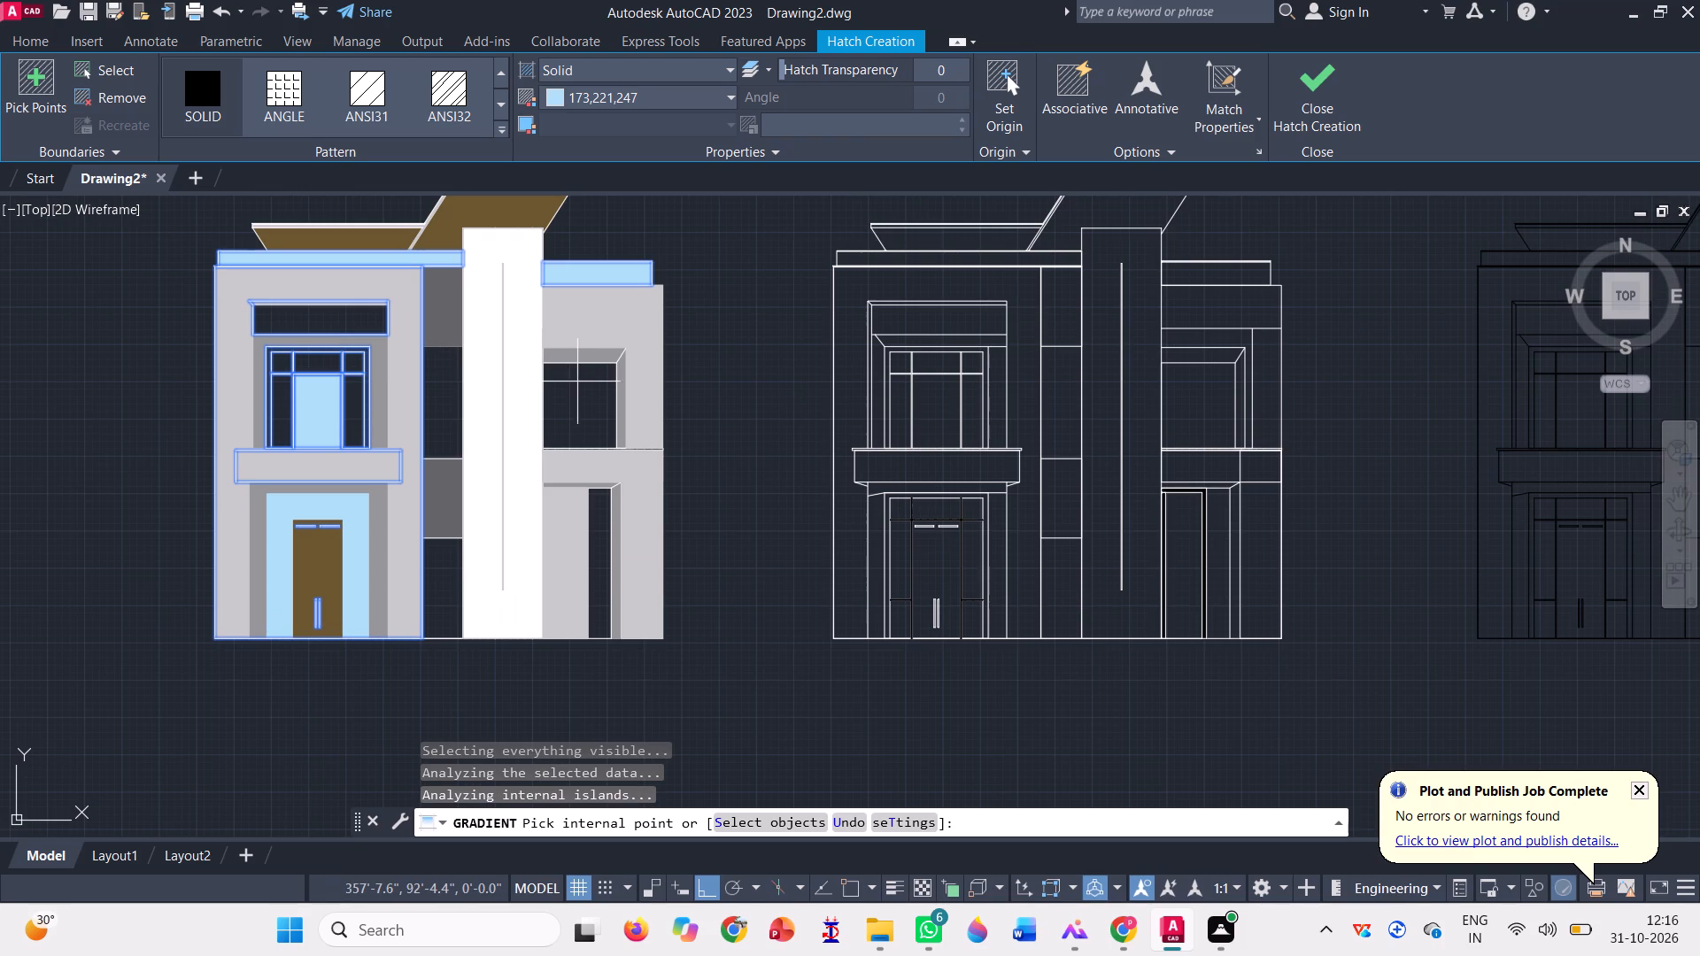
{"action": "key", "text": "ctrl+z"}
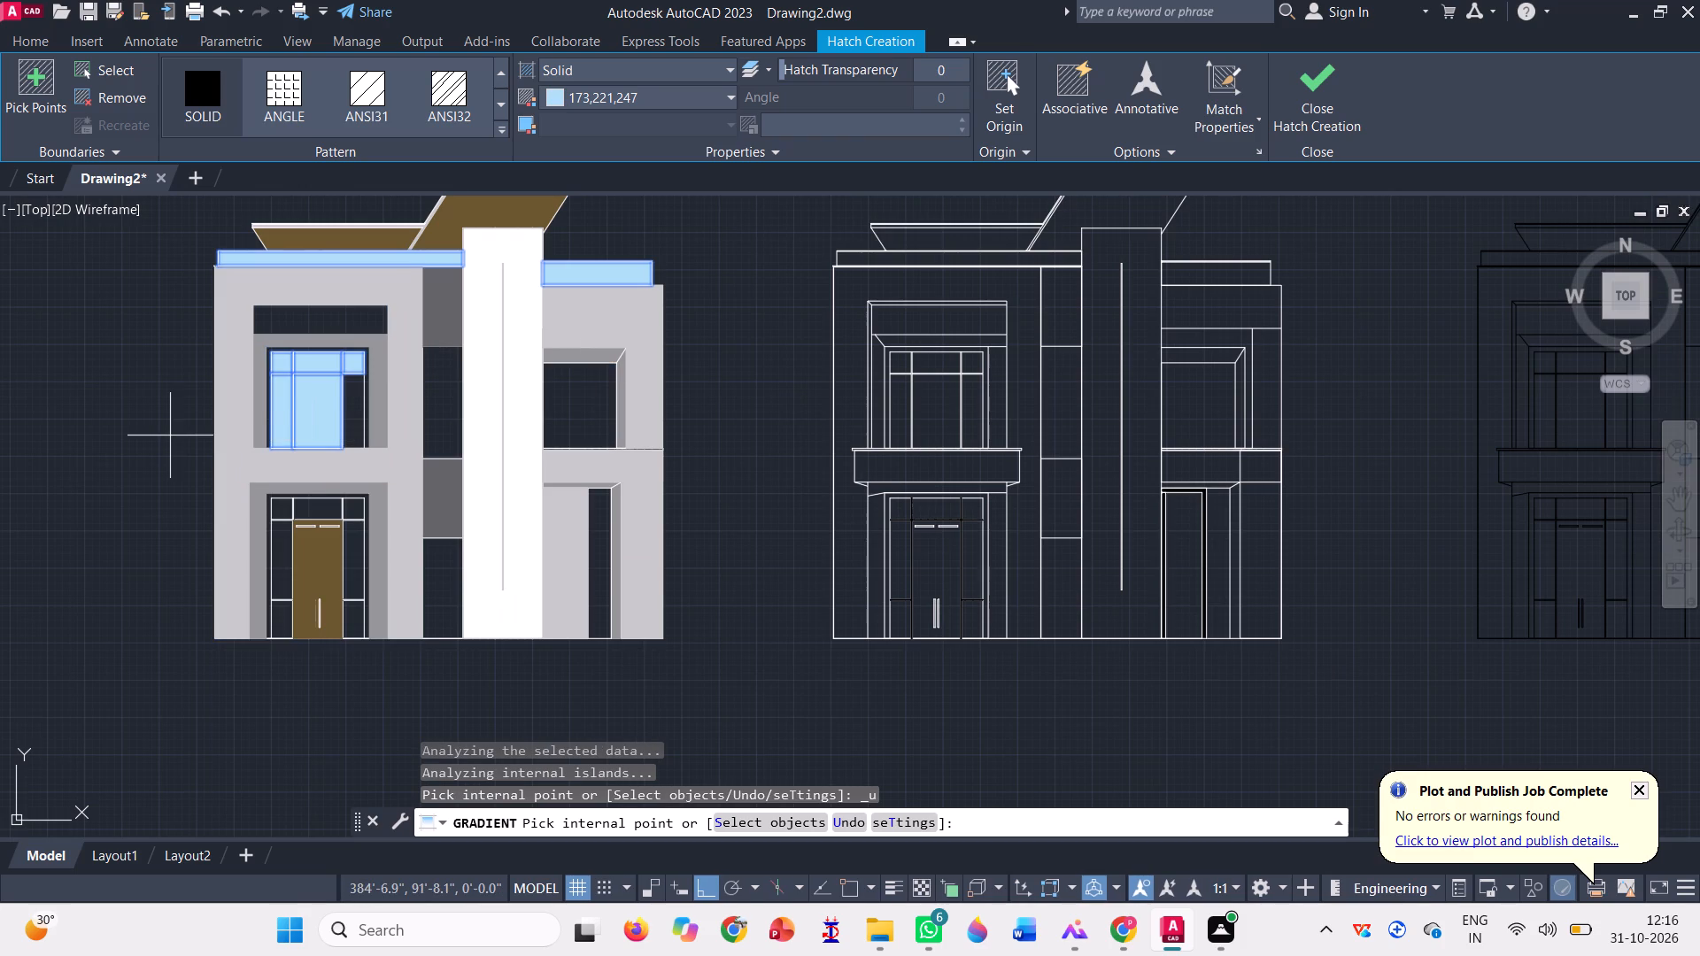
{"action": "scroll", "coordinate": [337, 418], "scroll_direction": "up", "scroll_amount": 3}
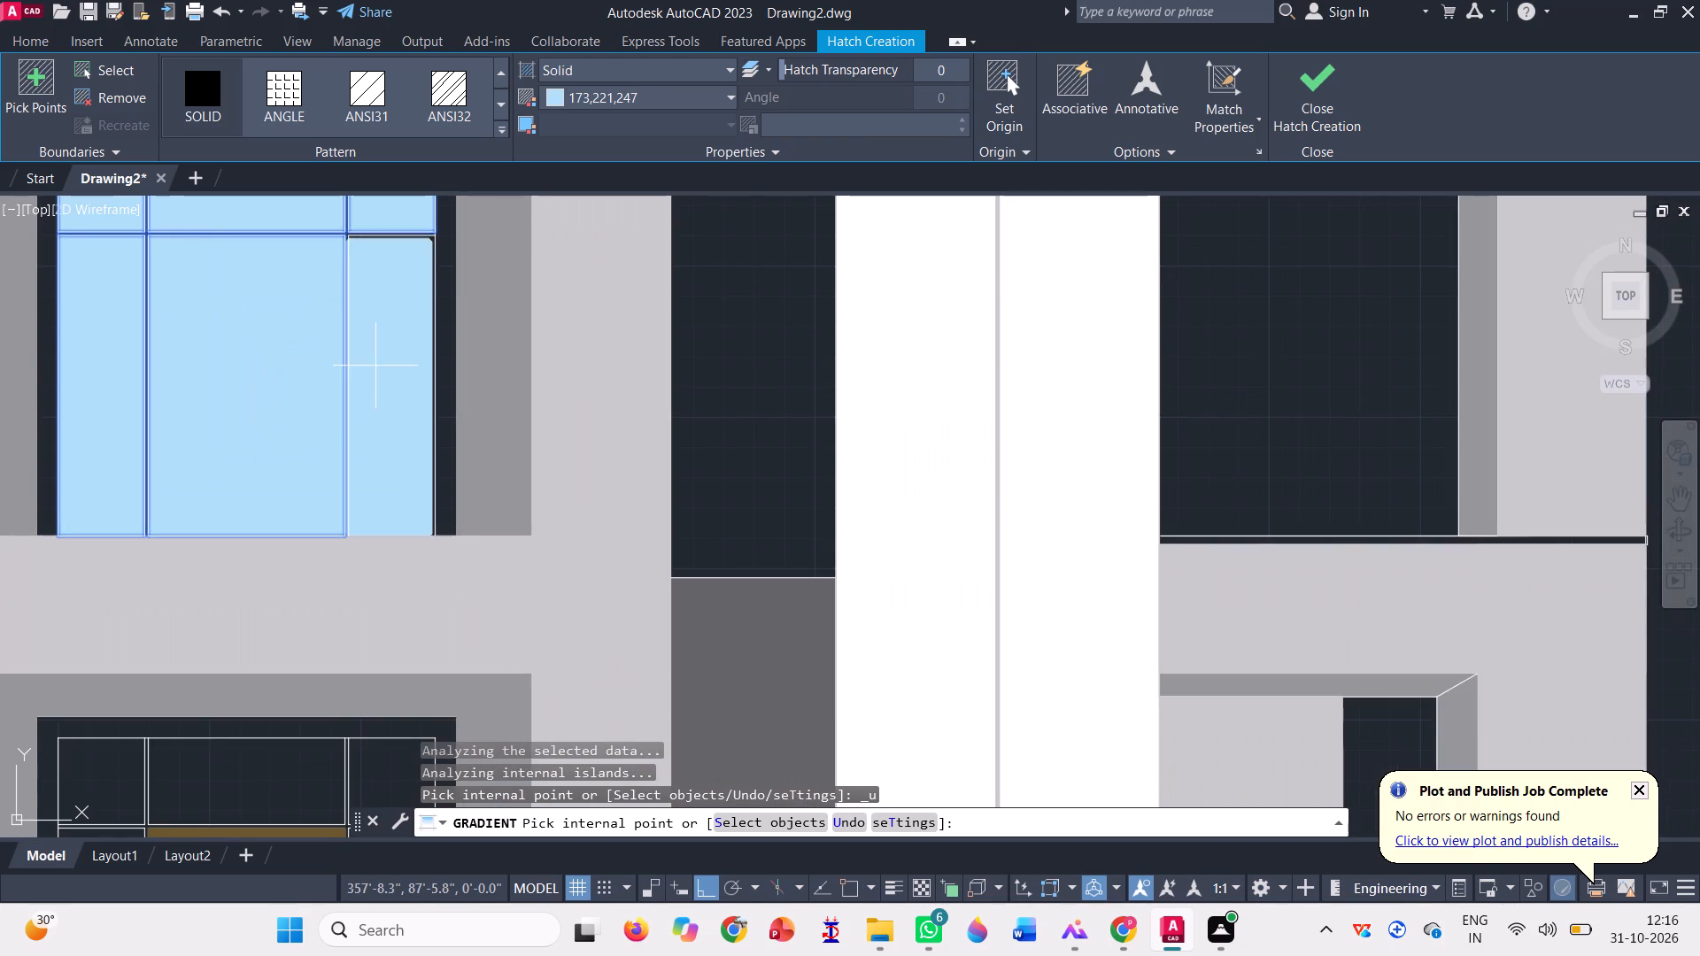
{"action": "left_click", "coordinate": [375, 363]}
{"action": "scroll", "coordinate": [375, 368], "scroll_direction": "down", "scroll_amount": 5}
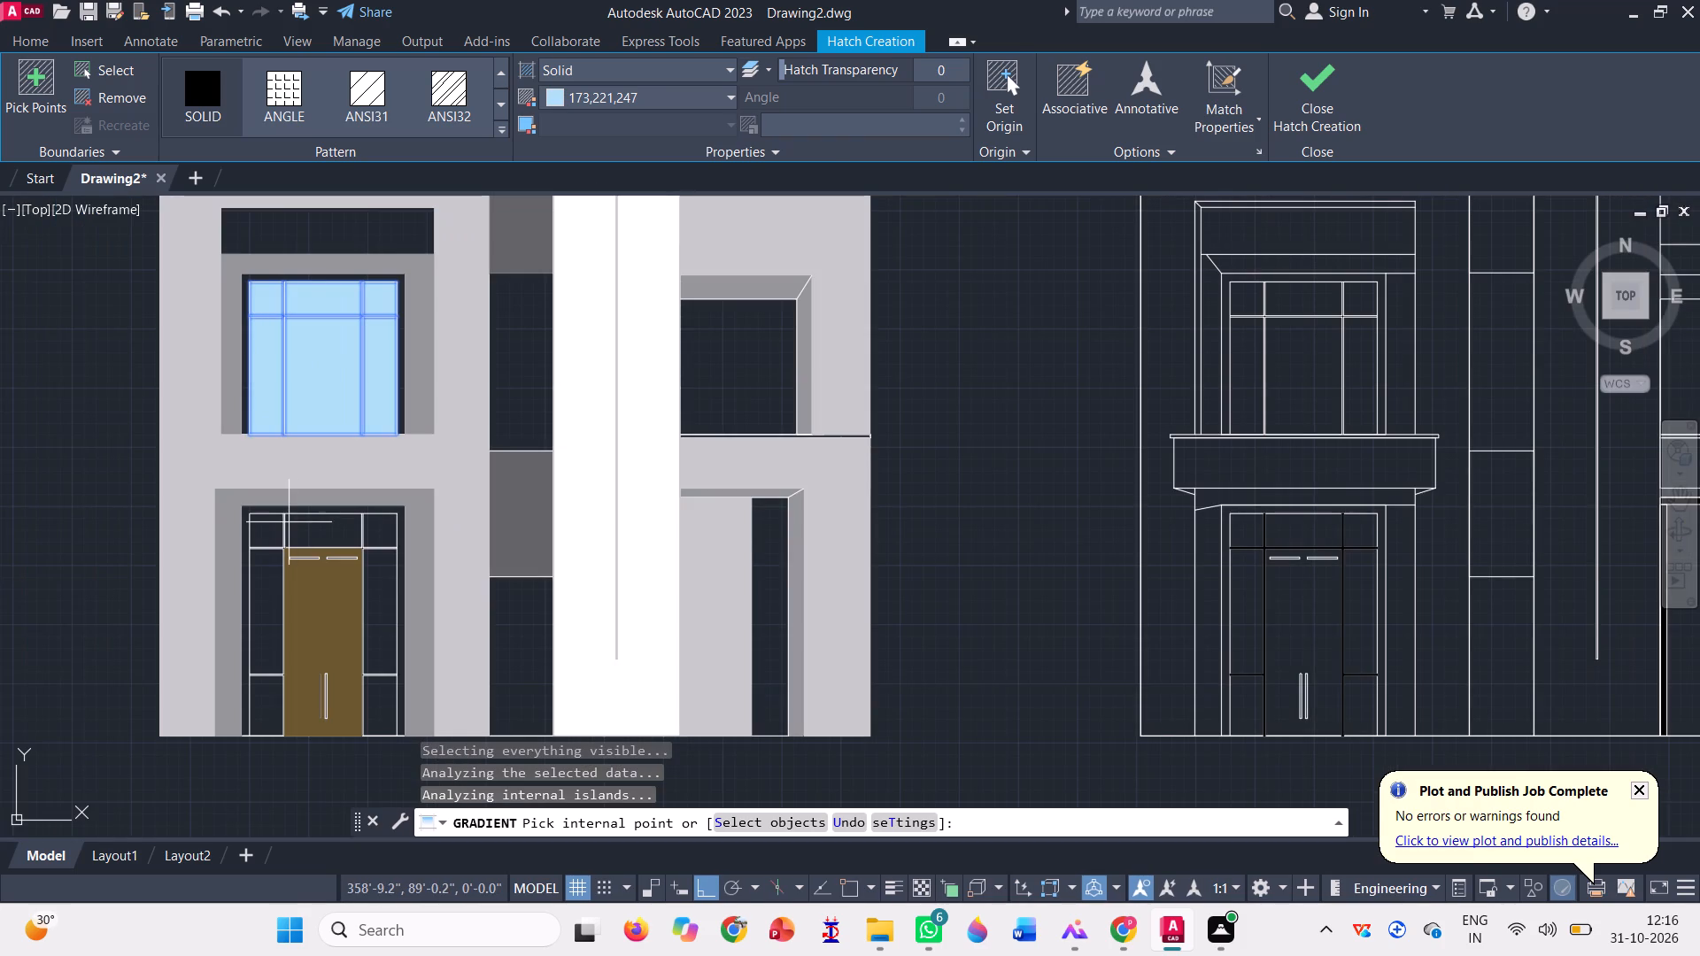
Fill the transom and side panes around the colored elevation's ground-floor brown door with the same light blue 173,221,247.
{"action": "scroll", "coordinate": [260, 535], "scroll_direction": "up", "scroll_amount": 3}
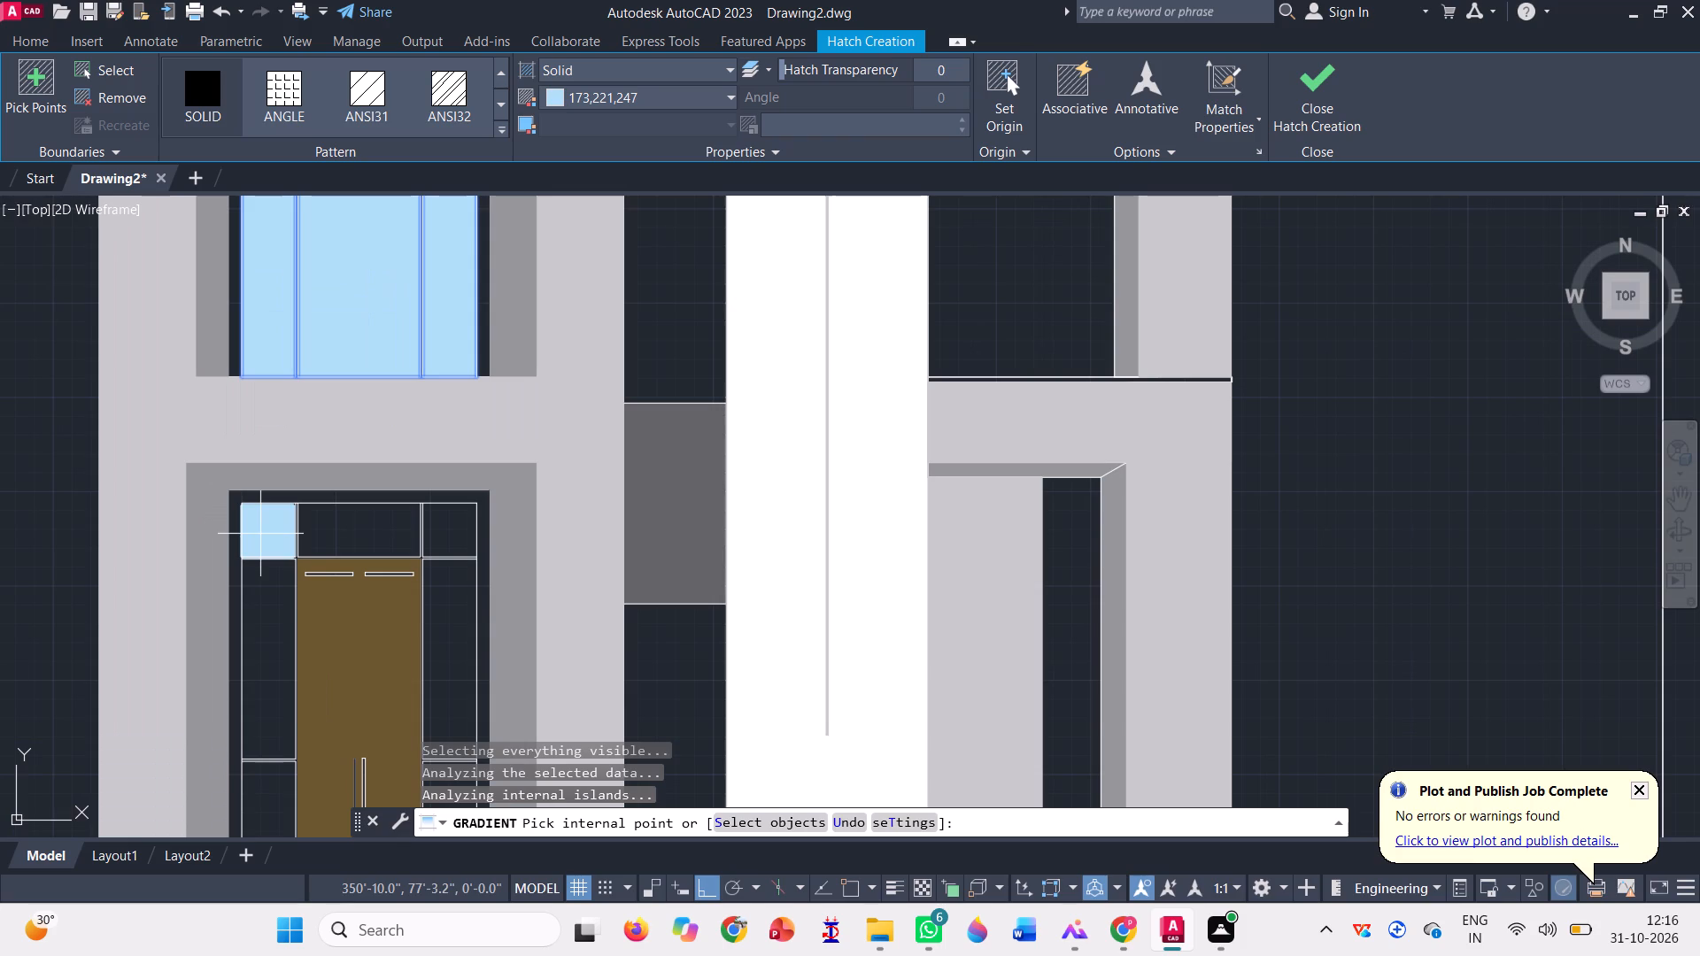
{"action": "left_click", "coordinate": [260, 534]}
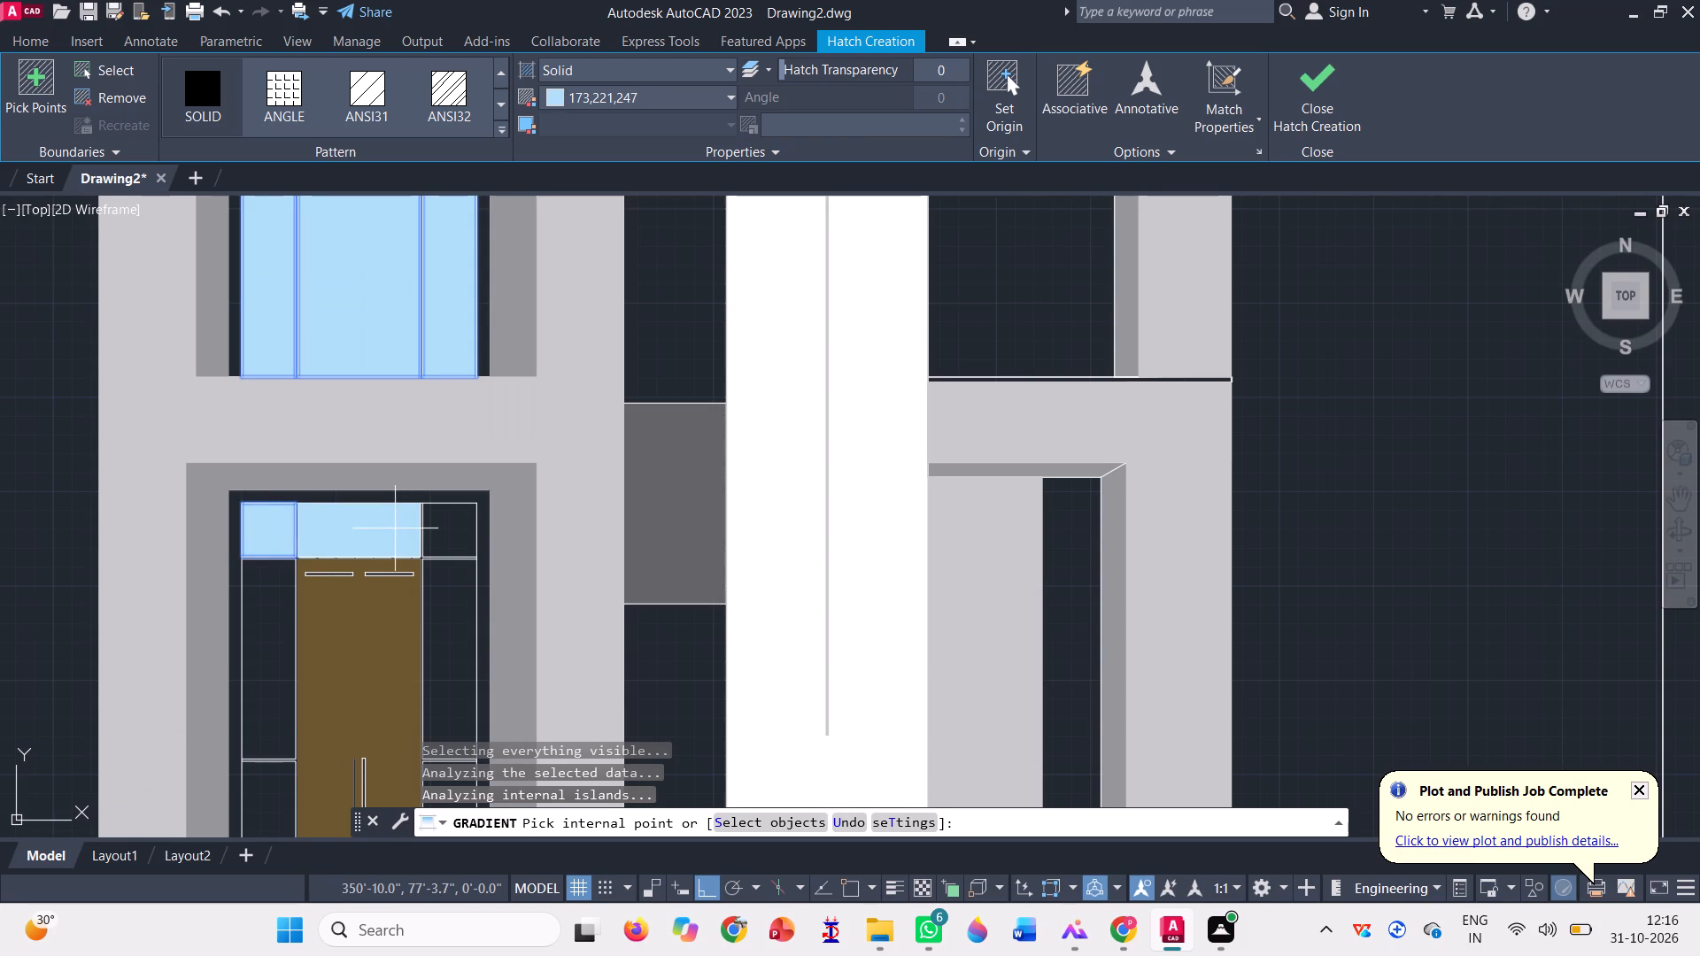
{"action": "left_click", "coordinate": [395, 528]}
{"action": "left_click", "coordinate": [438, 532]}
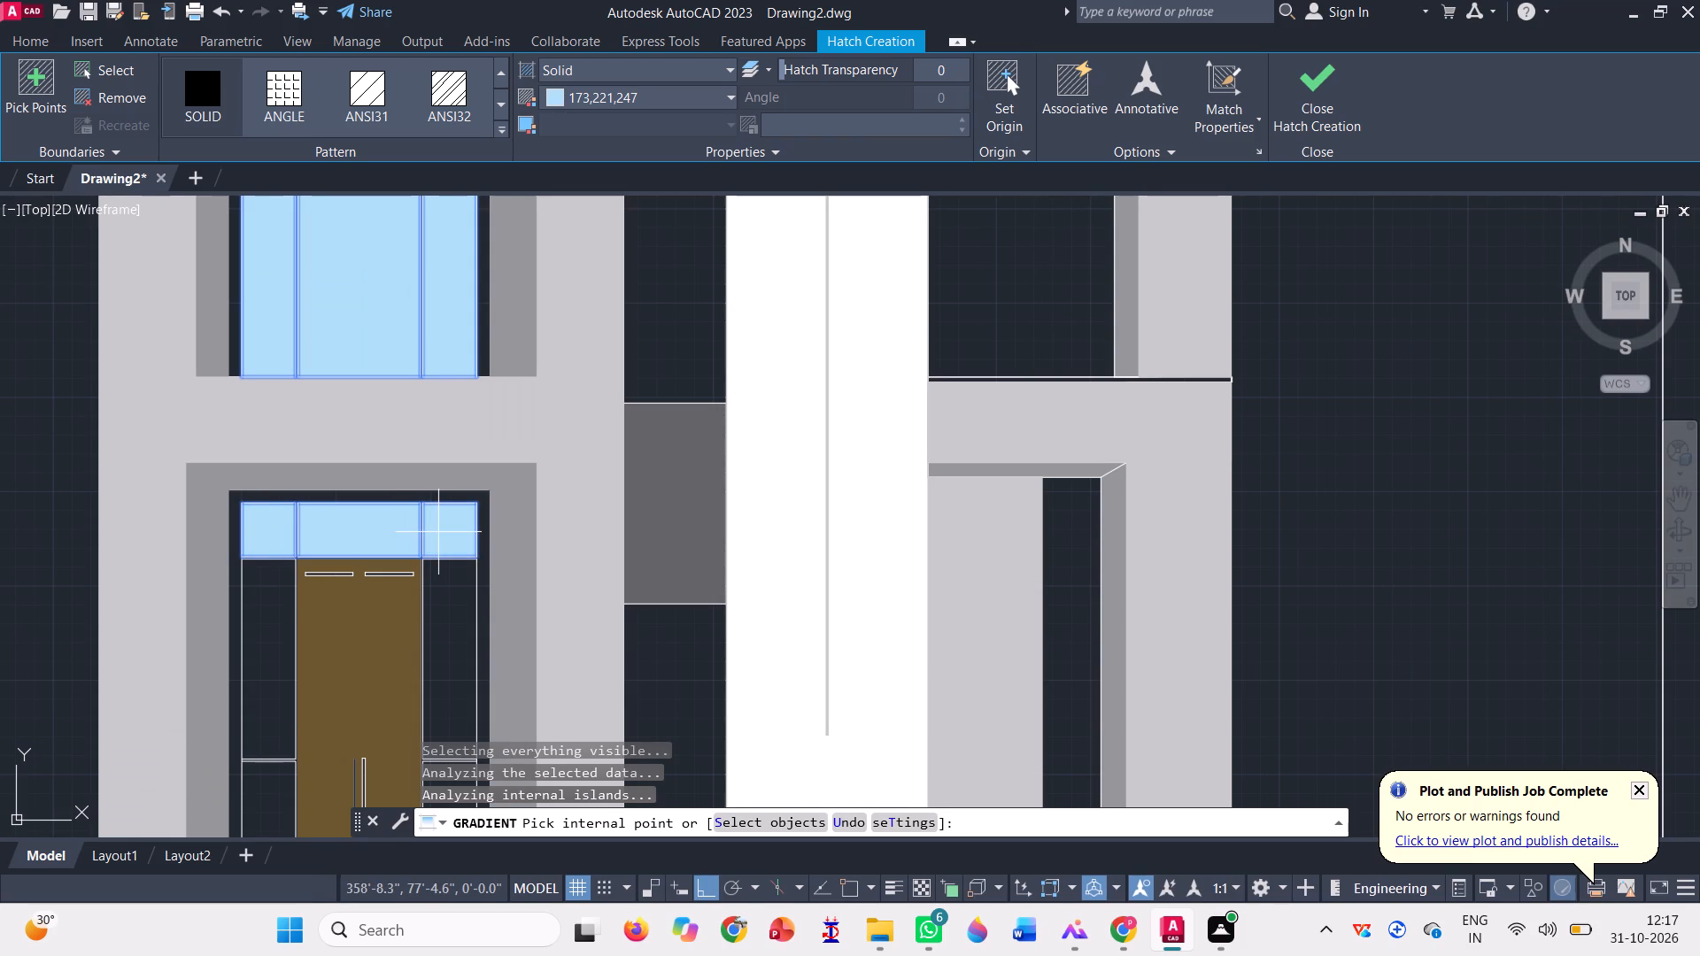
{"action": "scroll", "coordinate": [406, 432], "scroll_direction": "down", "scroll_amount": 2}
{"action": "left_click", "coordinate": [438, 560]}
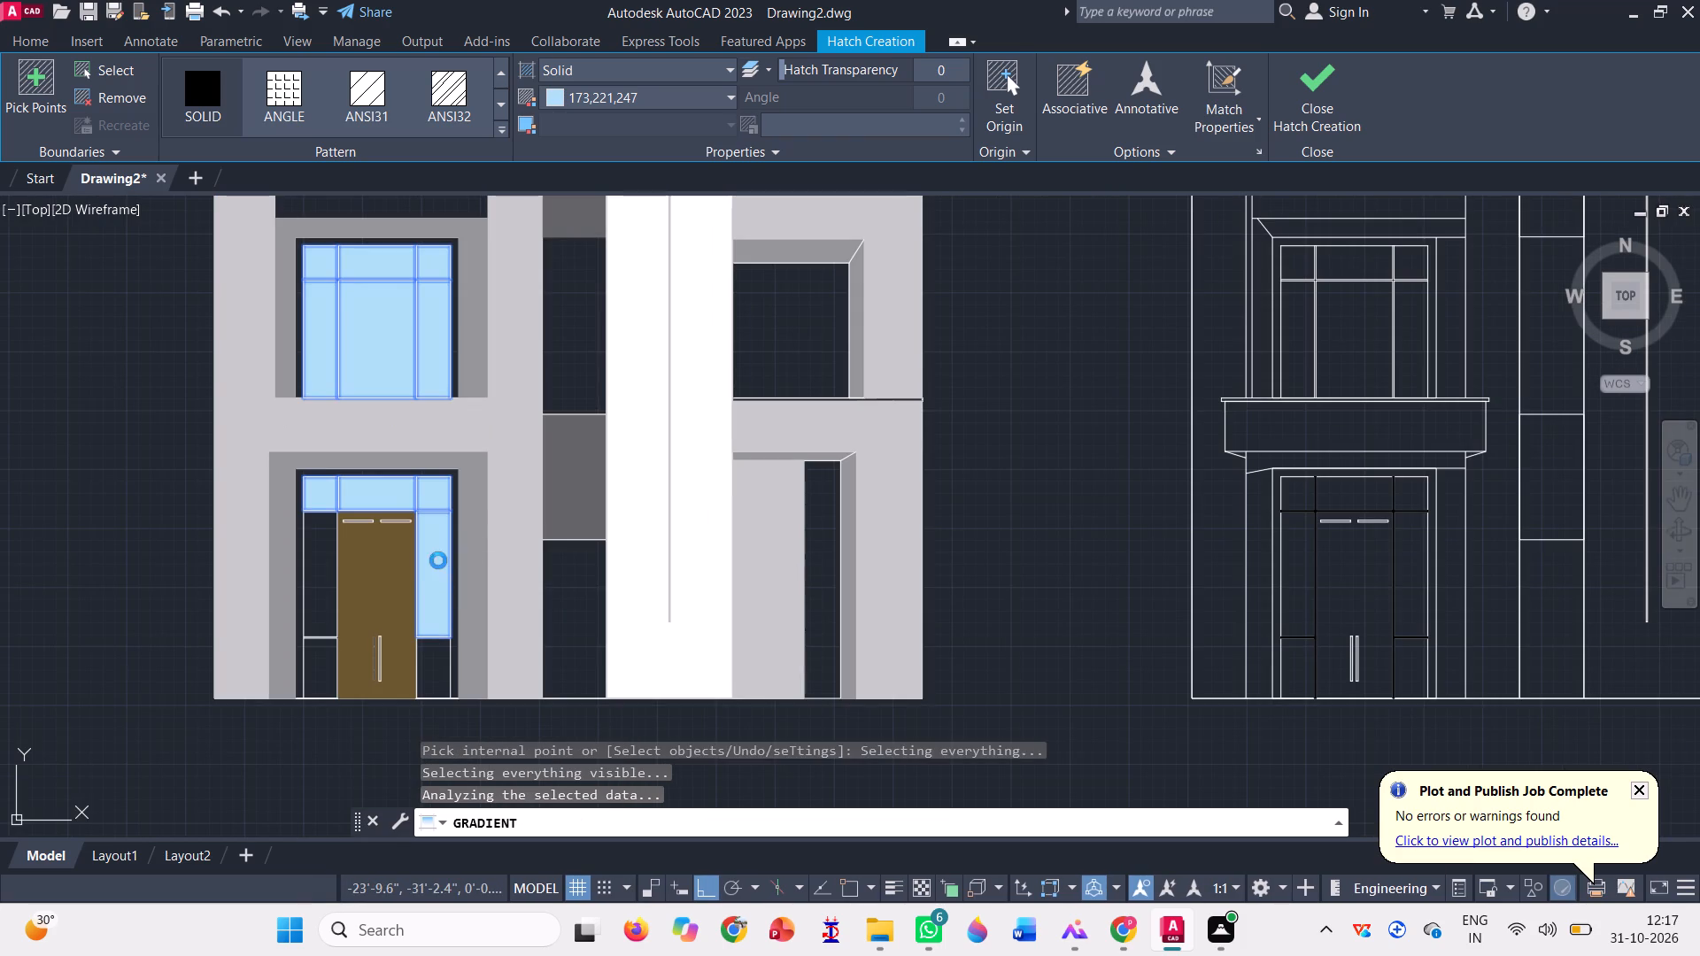
{"action": "left_click", "coordinate": [311, 582]}
{"action": "left_click", "coordinate": [314, 660]}
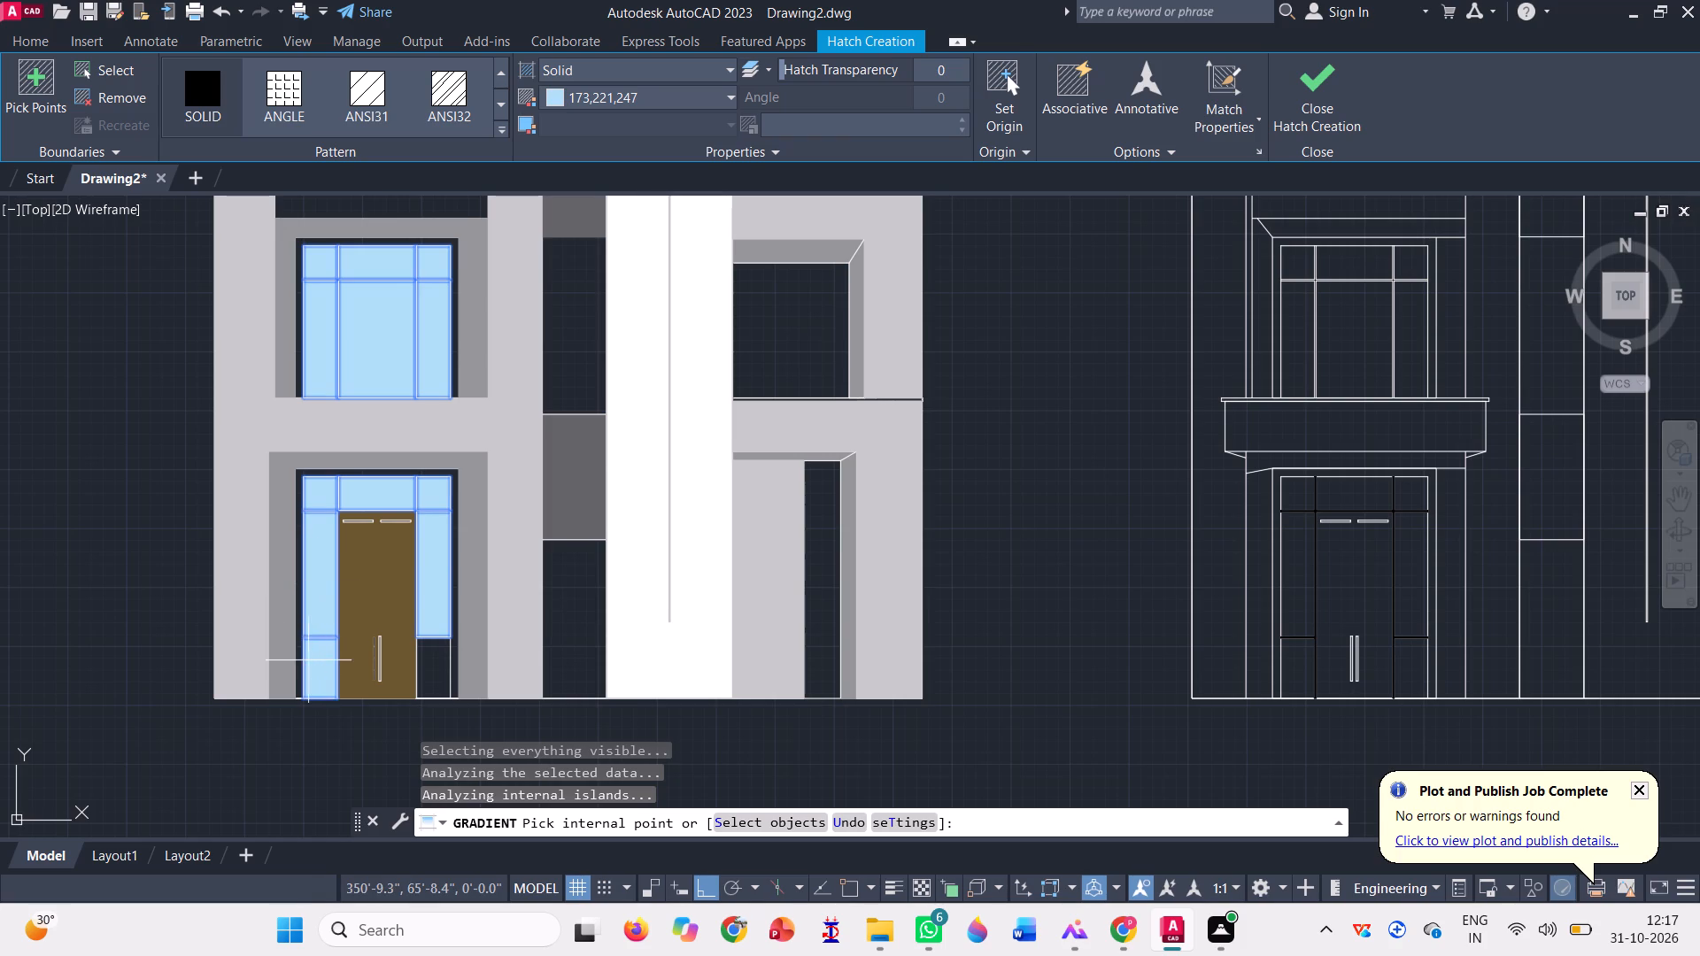
{"action": "left_click", "coordinate": [428, 662]}
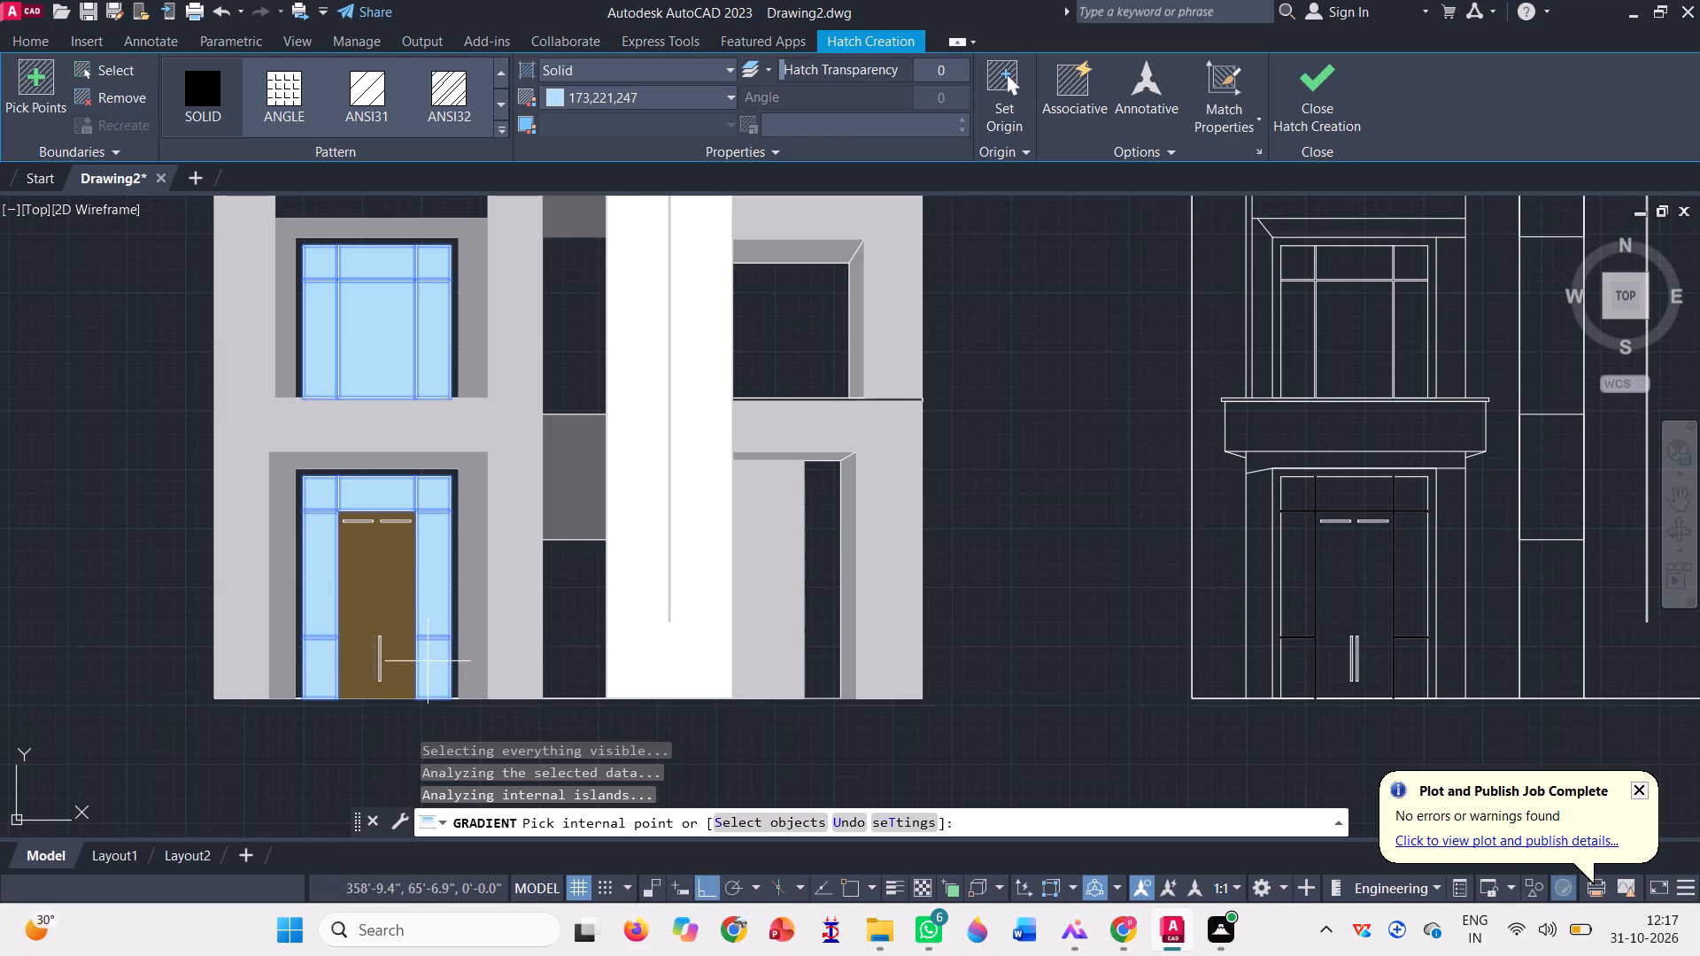
Fill the right wing's ground-floor opening and upper-floor window with light blue 173,221,247 and finish the hatch.
{"action": "scroll", "coordinate": [211, 620], "scroll_direction": "down", "scroll_amount": 2}
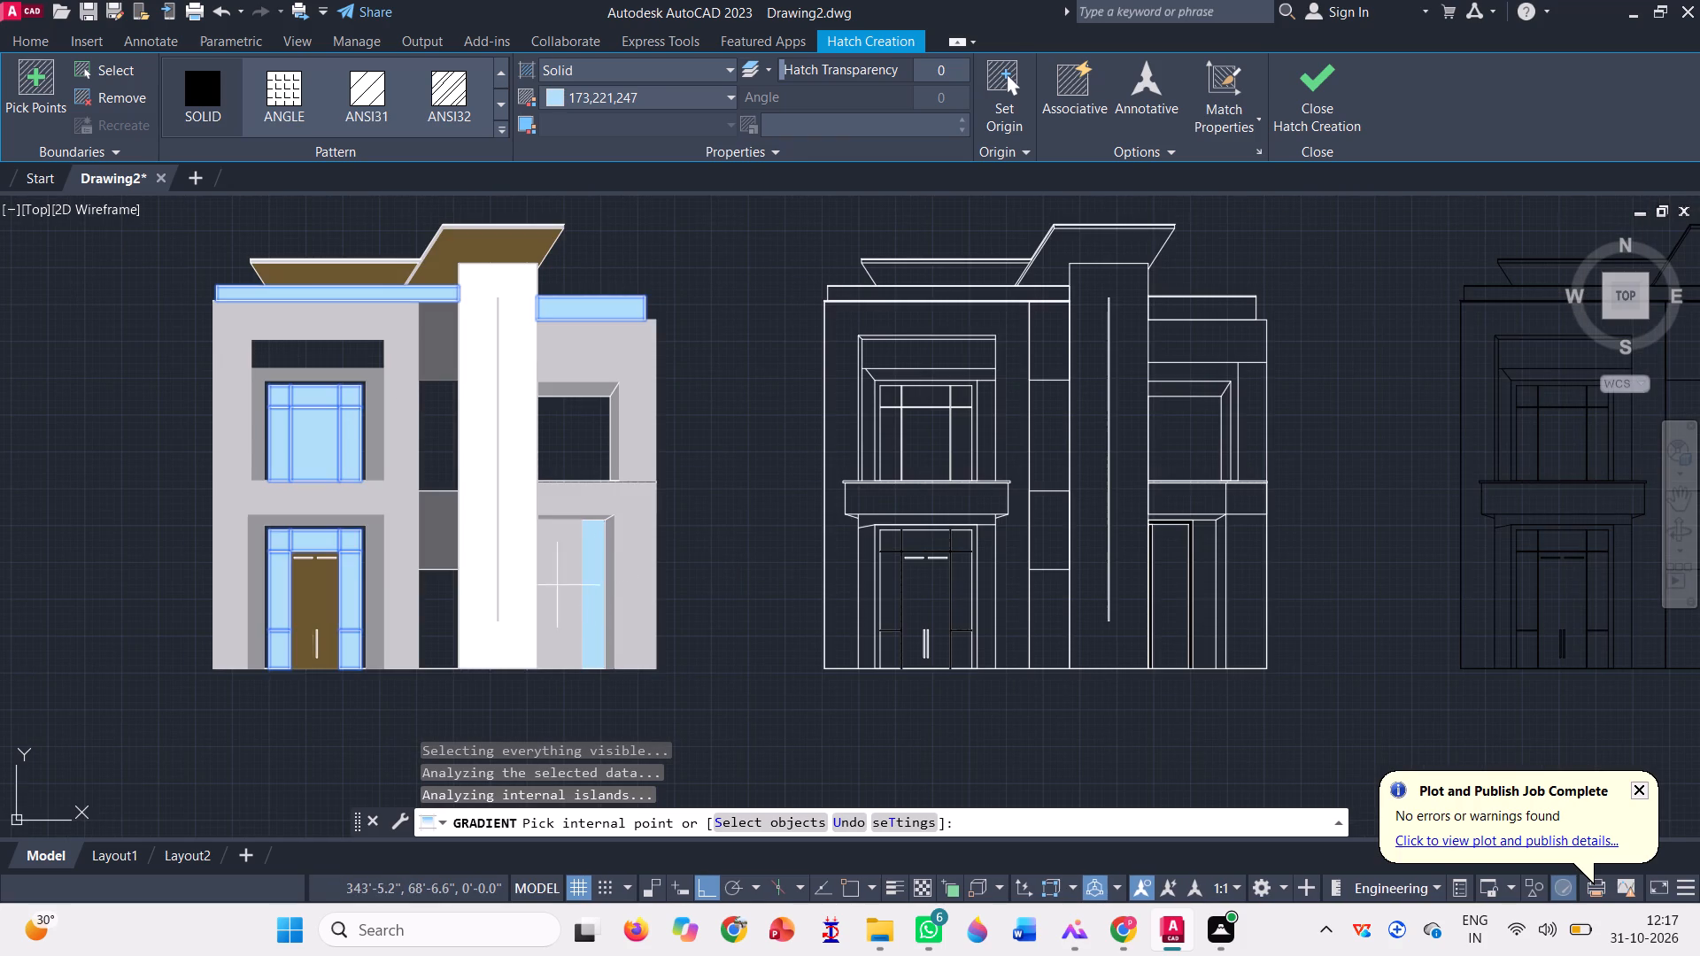
{"action": "scroll", "coordinate": [563, 600], "scroll_direction": "up", "scroll_amount": 1}
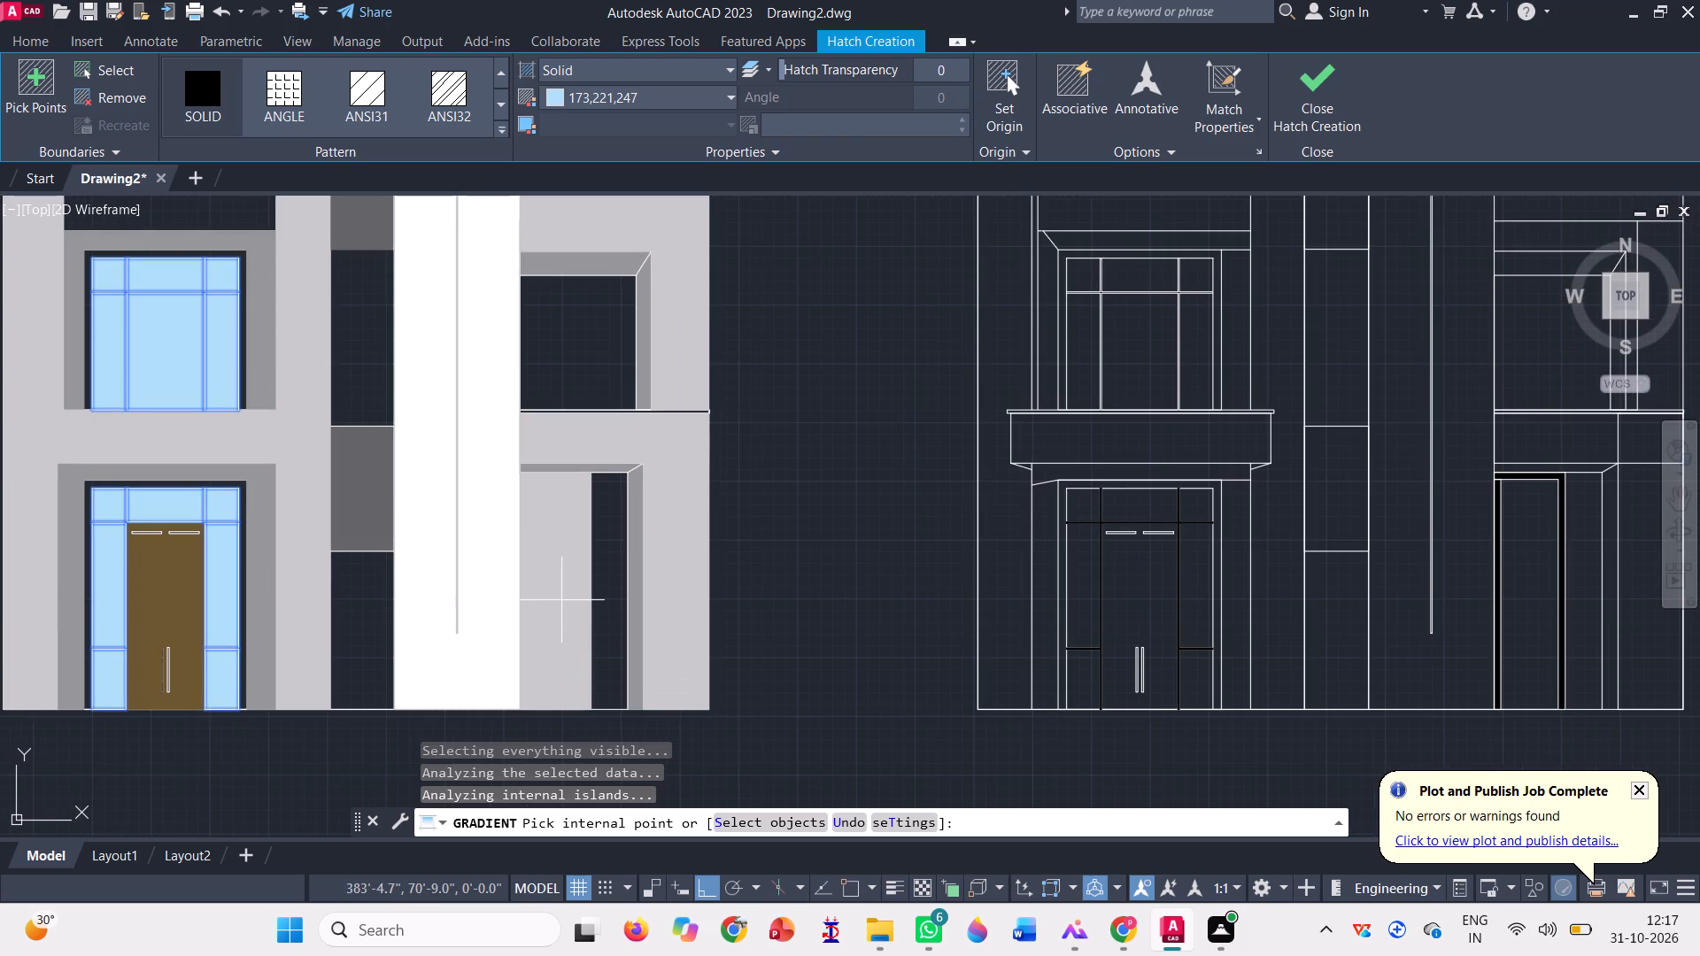
{"action": "left_click", "coordinate": [612, 573]}
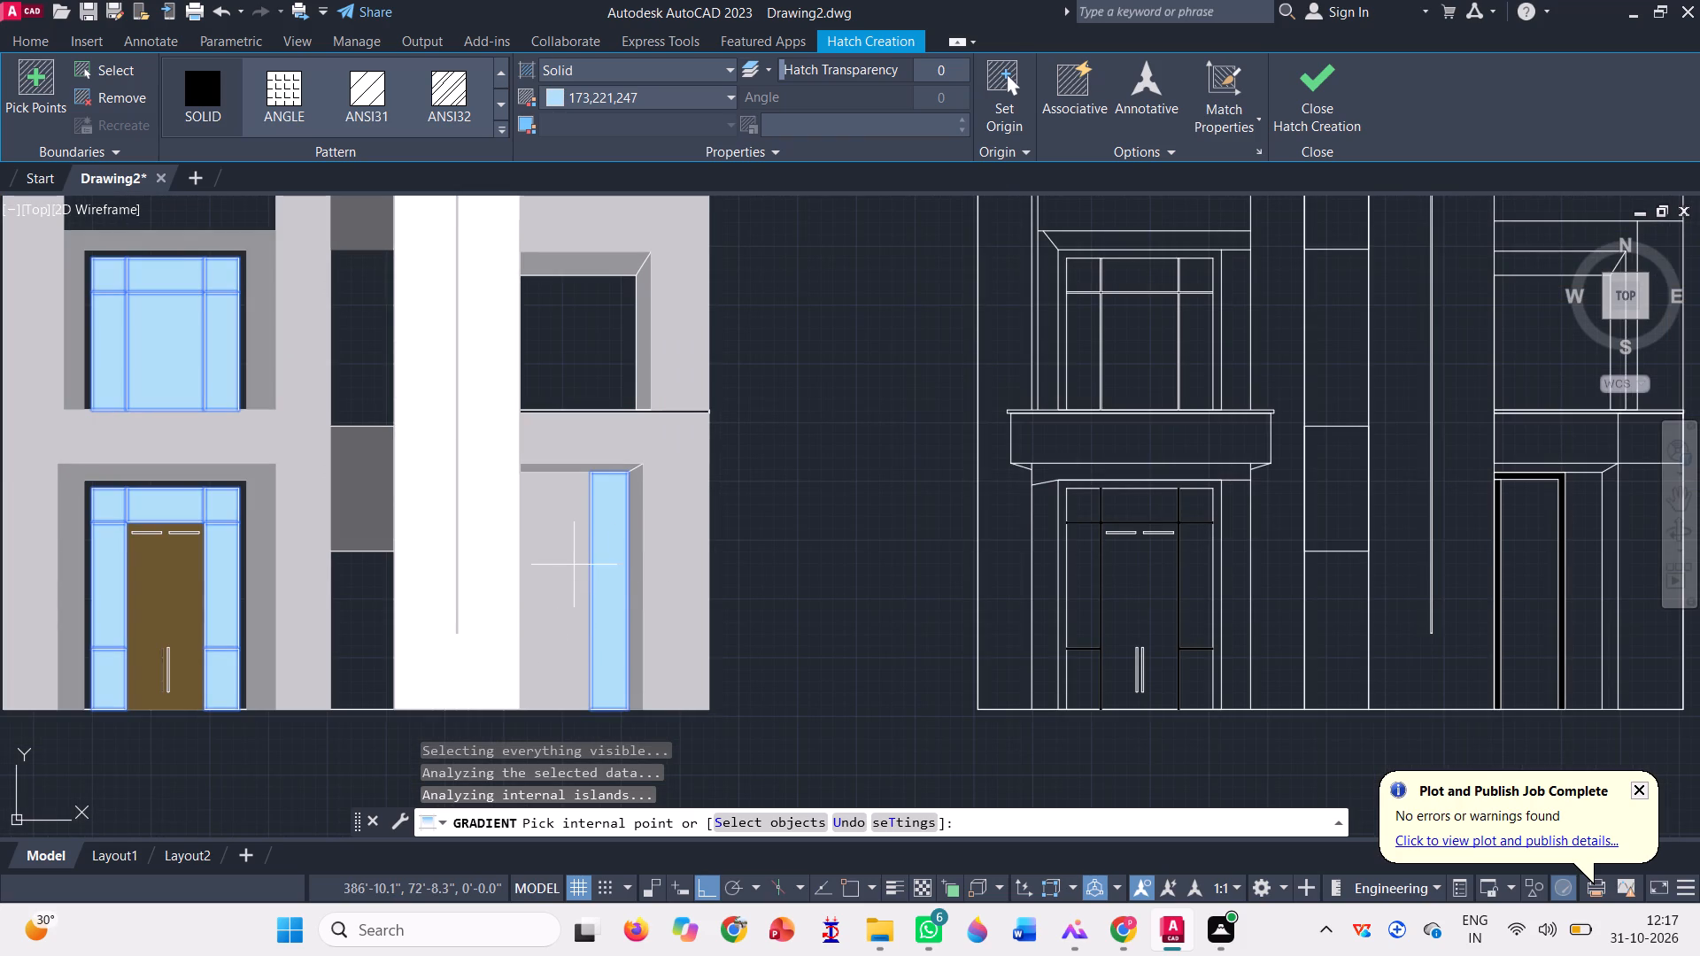
{"action": "left_click", "coordinate": [572, 563]}
{"action": "scroll", "coordinate": [572, 563], "scroll_direction": "down", "scroll_amount": 1}
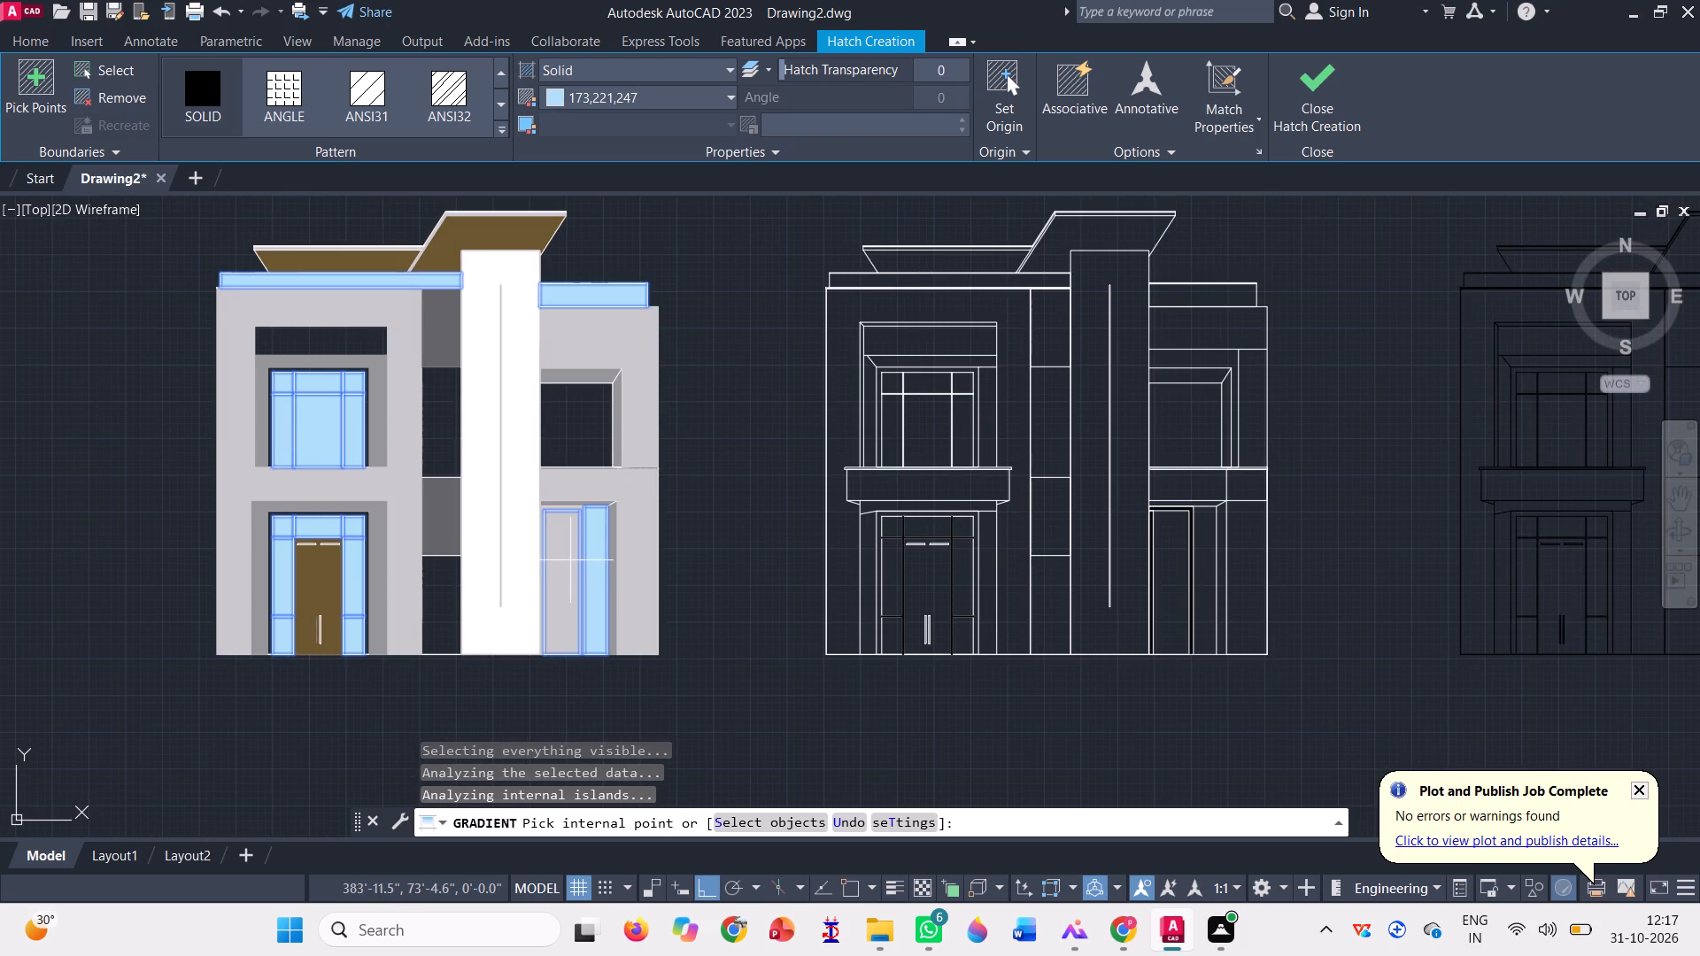
{"action": "left_click", "coordinate": [571, 560]}
{"action": "scroll", "coordinate": [571, 560], "scroll_direction": "up", "scroll_amount": 2}
{"action": "scroll", "coordinate": [571, 560], "scroll_direction": "down", "scroll_amount": 3}
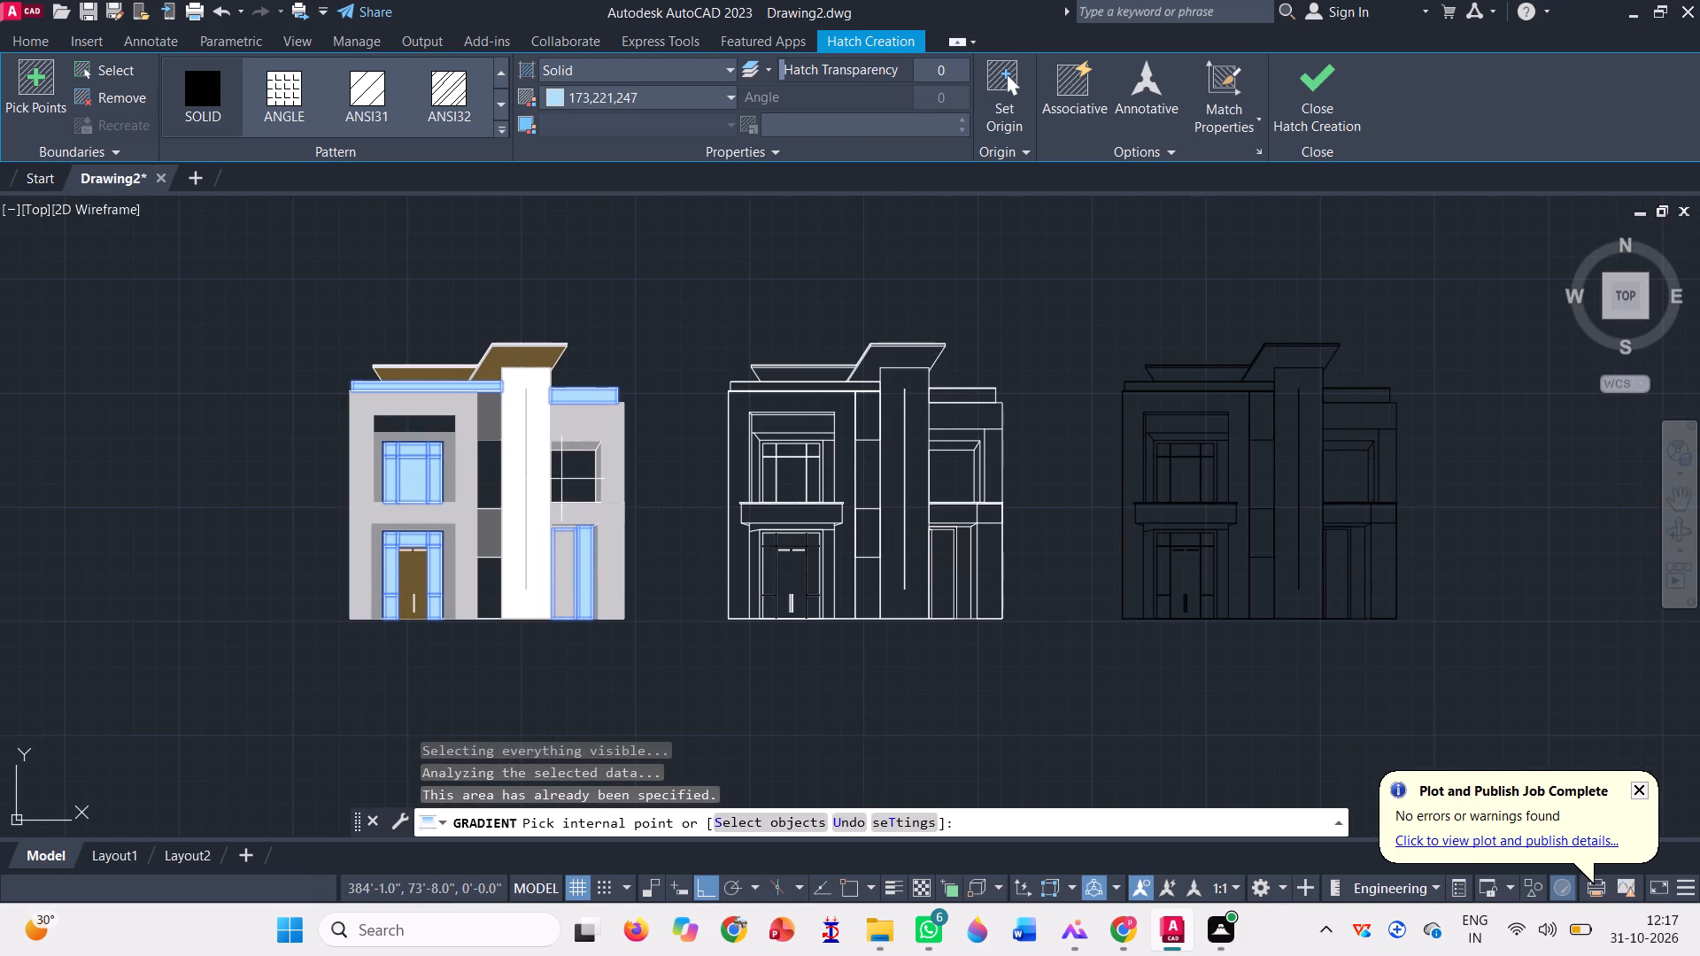
{"action": "left_click", "coordinate": [561, 478]}
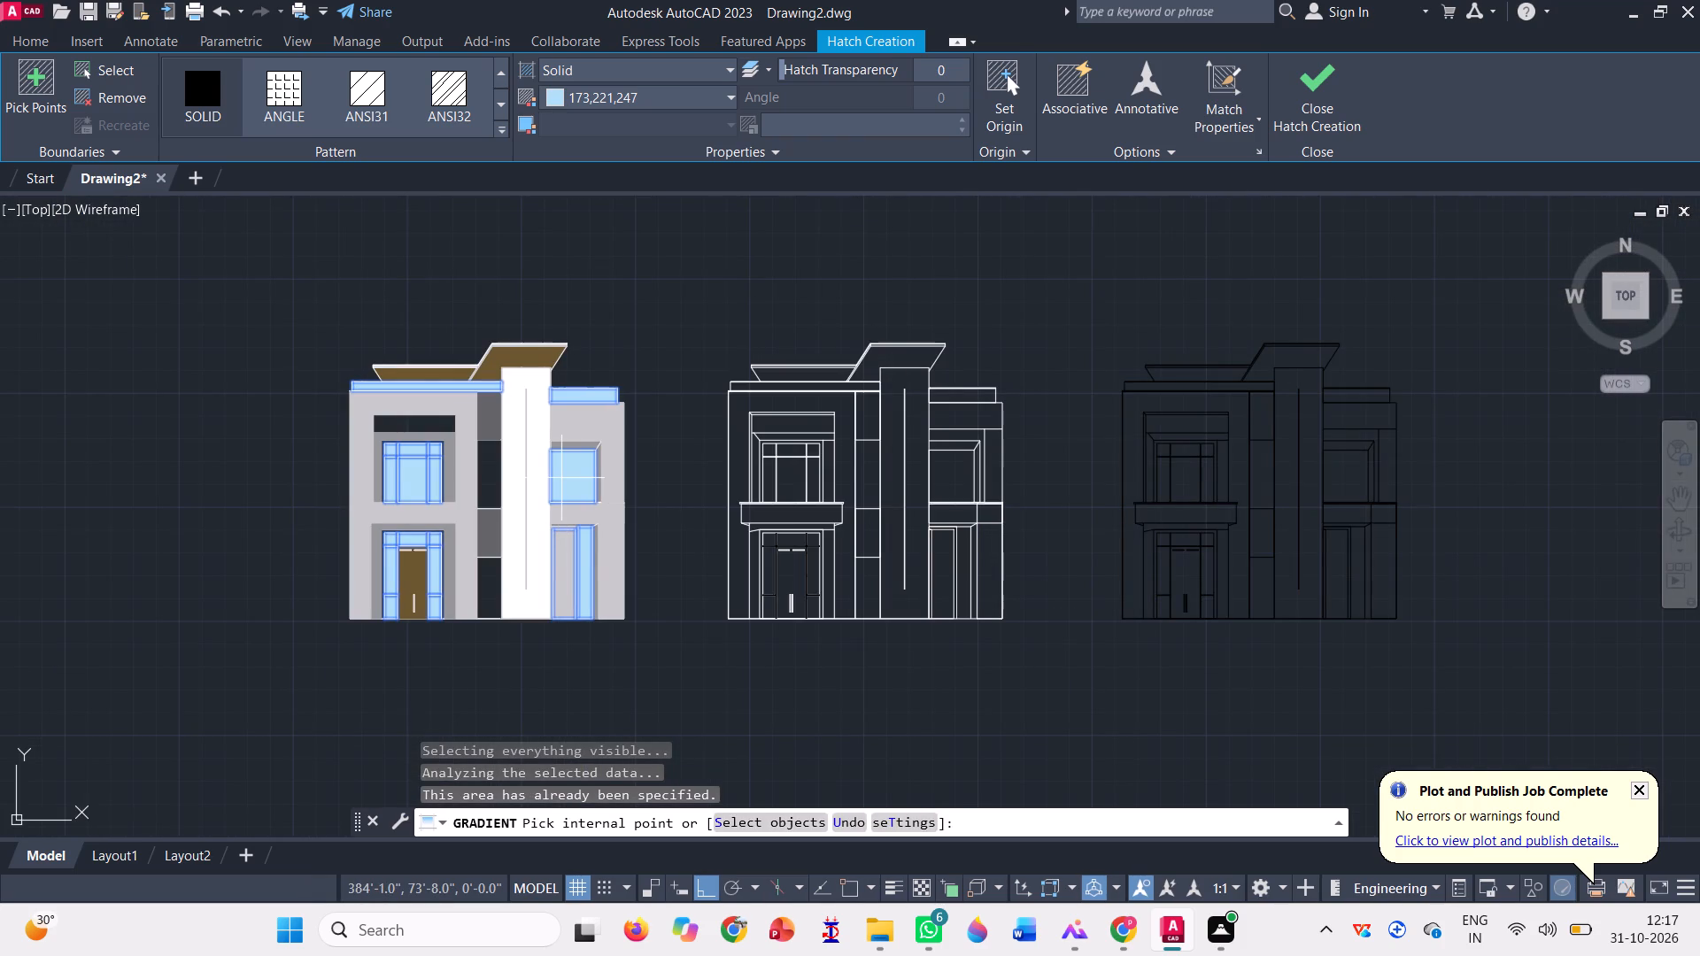
{"action": "left_click", "coordinate": [1325, 81]}
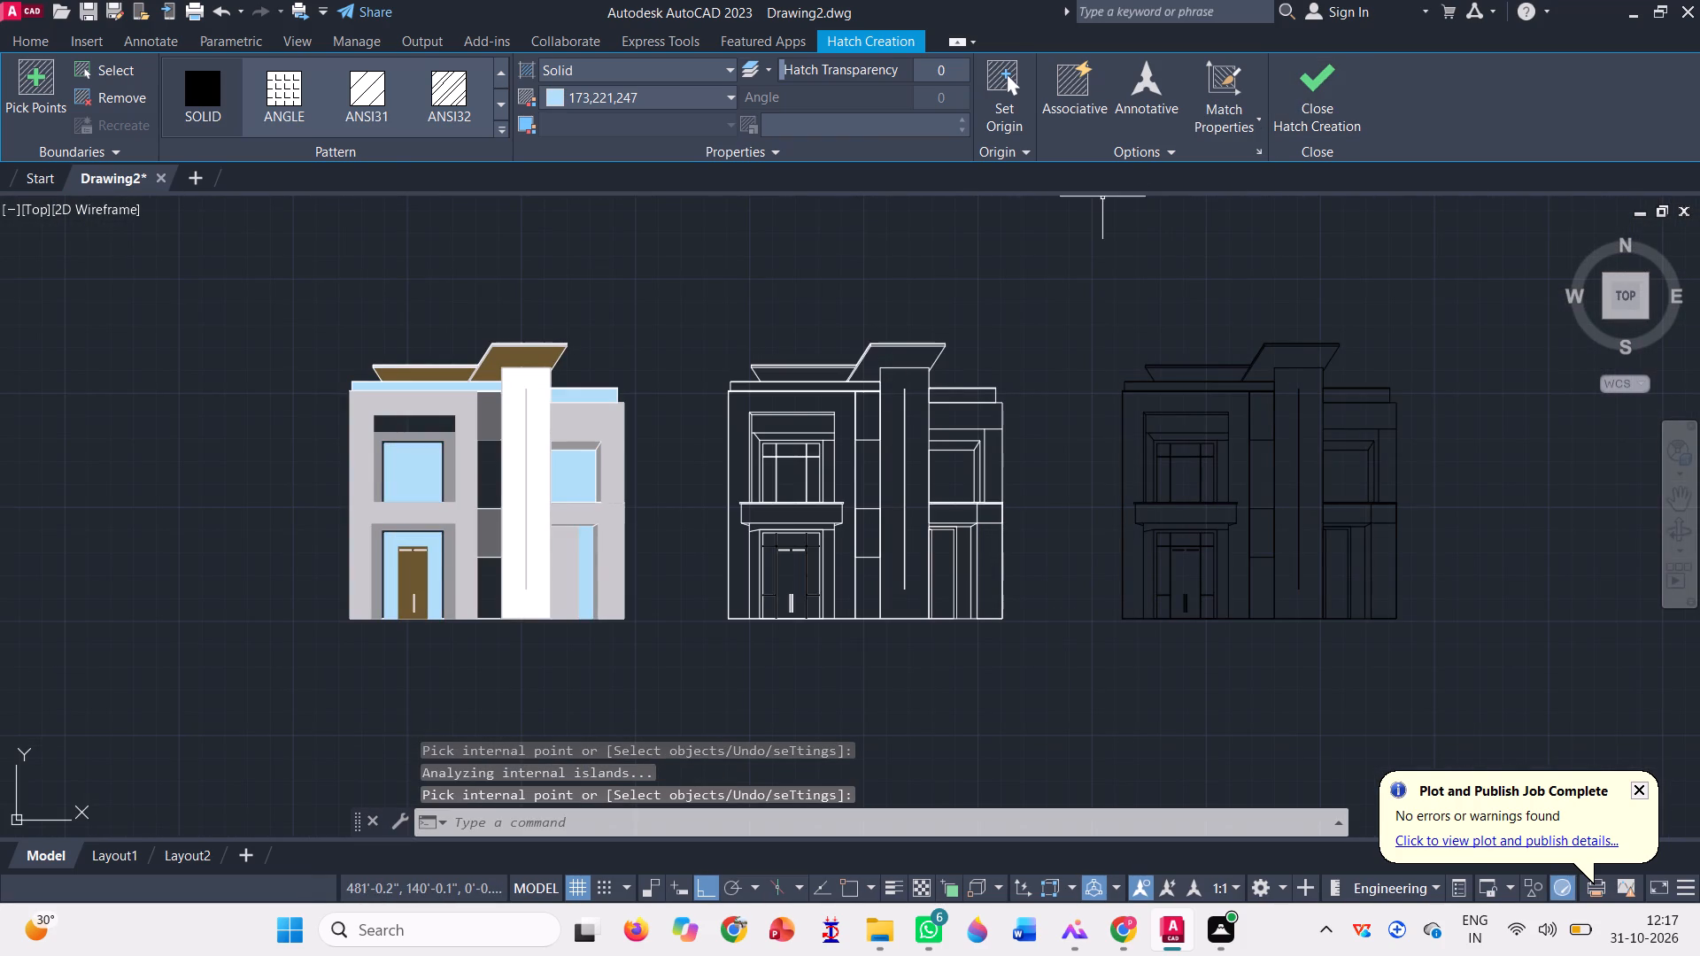
Trim away the wall-colored fill covering the right wing's narrow ground-floor door panel on the colored elevation.
{"action": "left_click", "coordinate": [447, 74]}
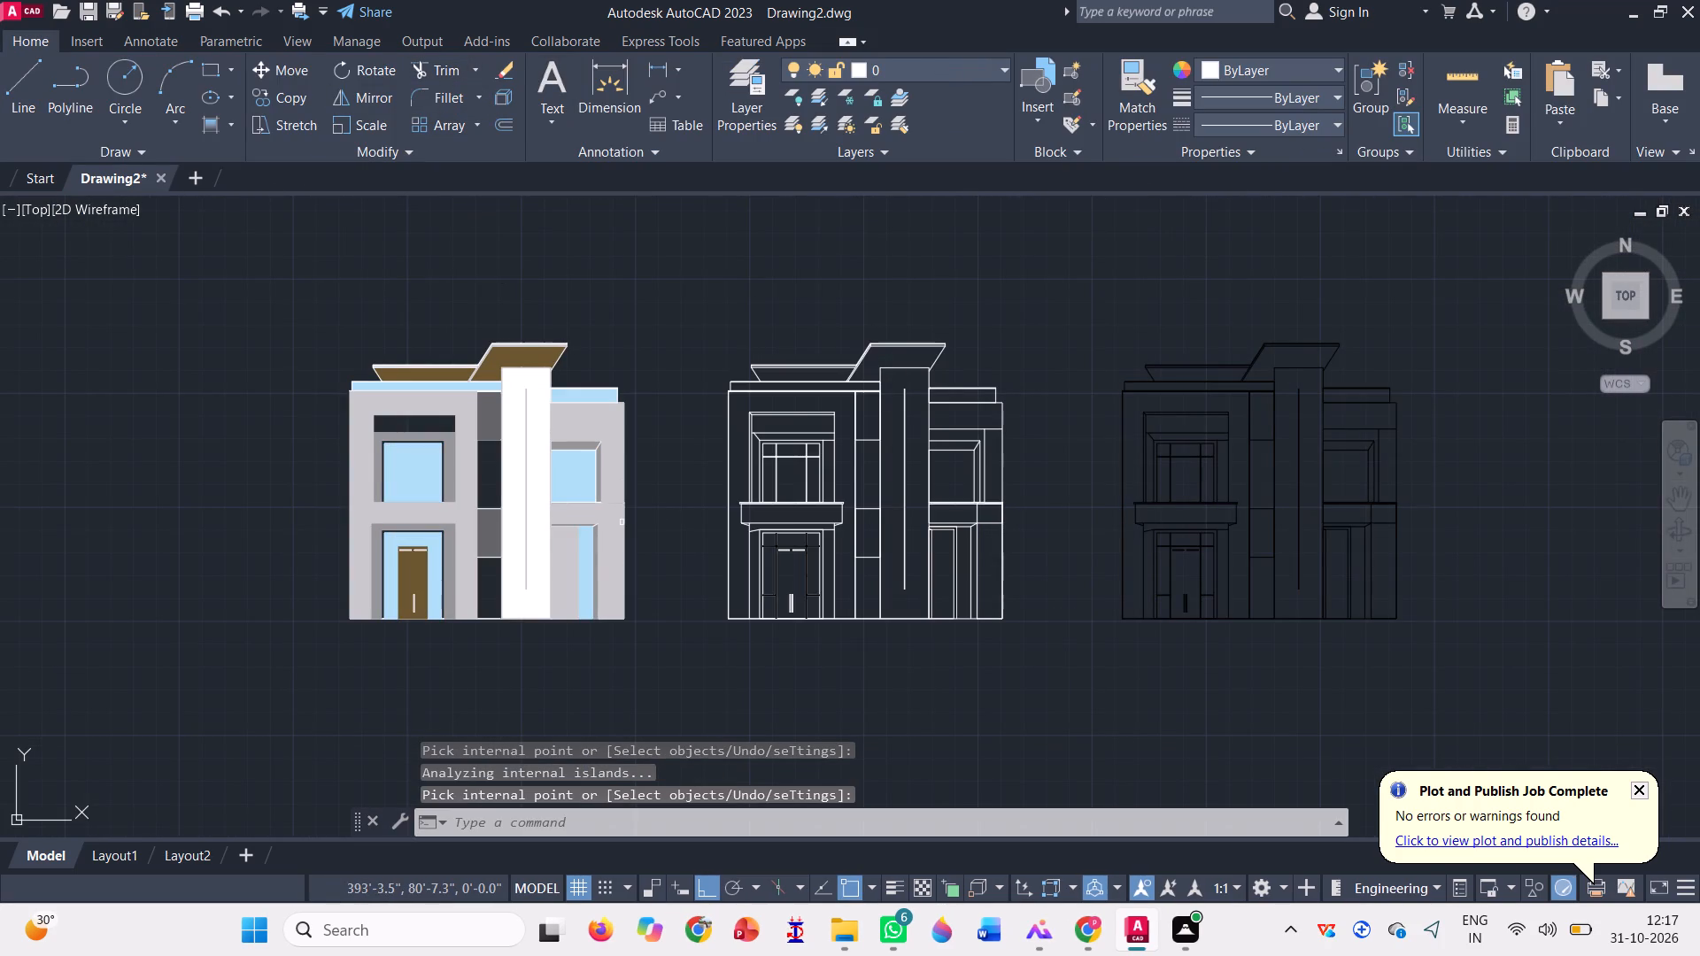
{"action": "scroll", "coordinate": [552, 563], "scroll_direction": "up", "scroll_amount": 2}
{"action": "left_click", "coordinate": [557, 583]}
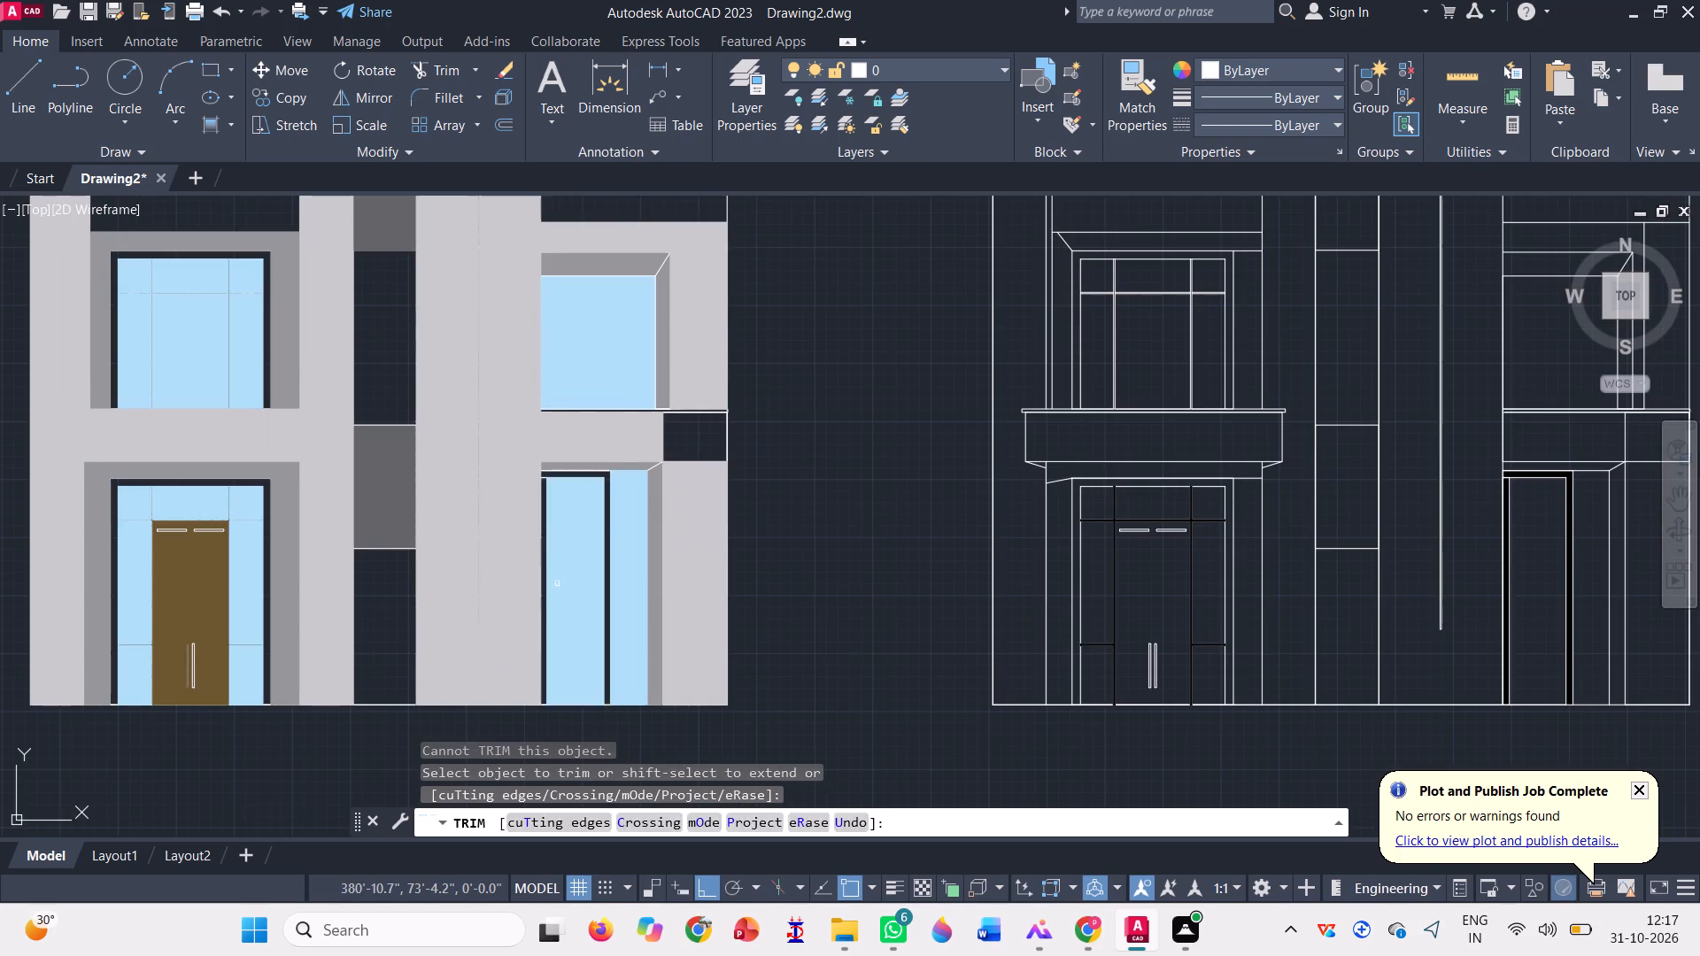
{"action": "scroll", "coordinate": [554, 583], "scroll_direction": "down", "scroll_amount": 1}
{"action": "scroll", "coordinate": [558, 513], "scroll_direction": "up", "scroll_amount": 3}
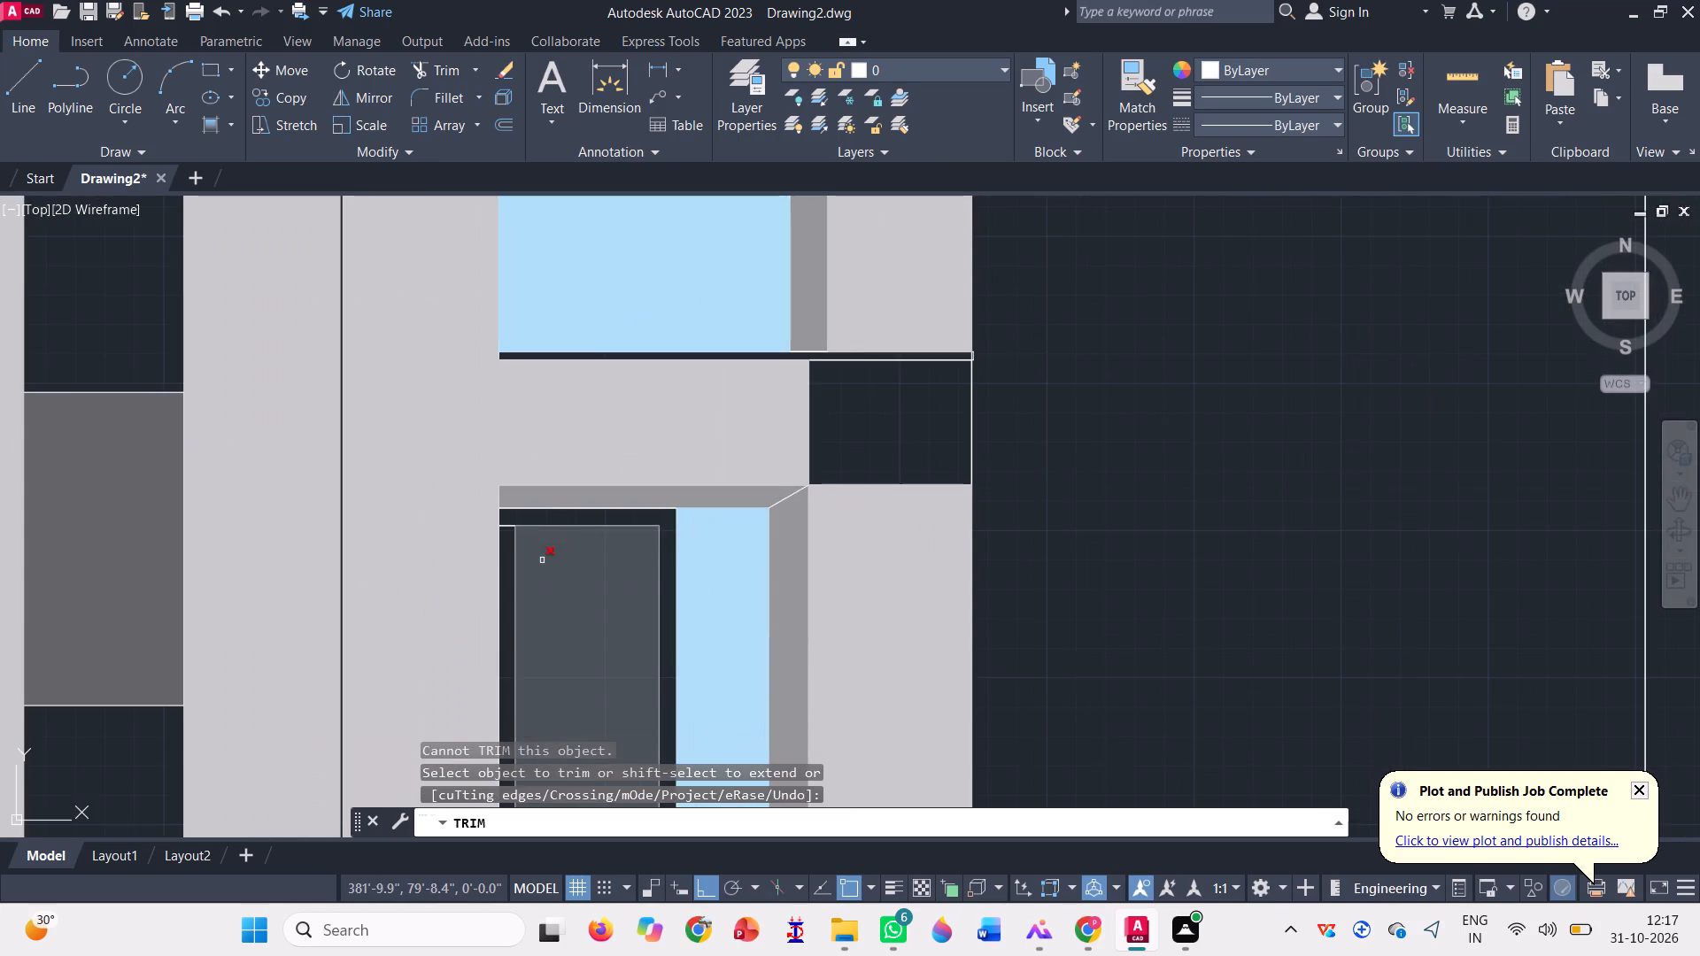
{"action": "scroll", "coordinate": [542, 560], "scroll_direction": "down", "scroll_amount": 3}
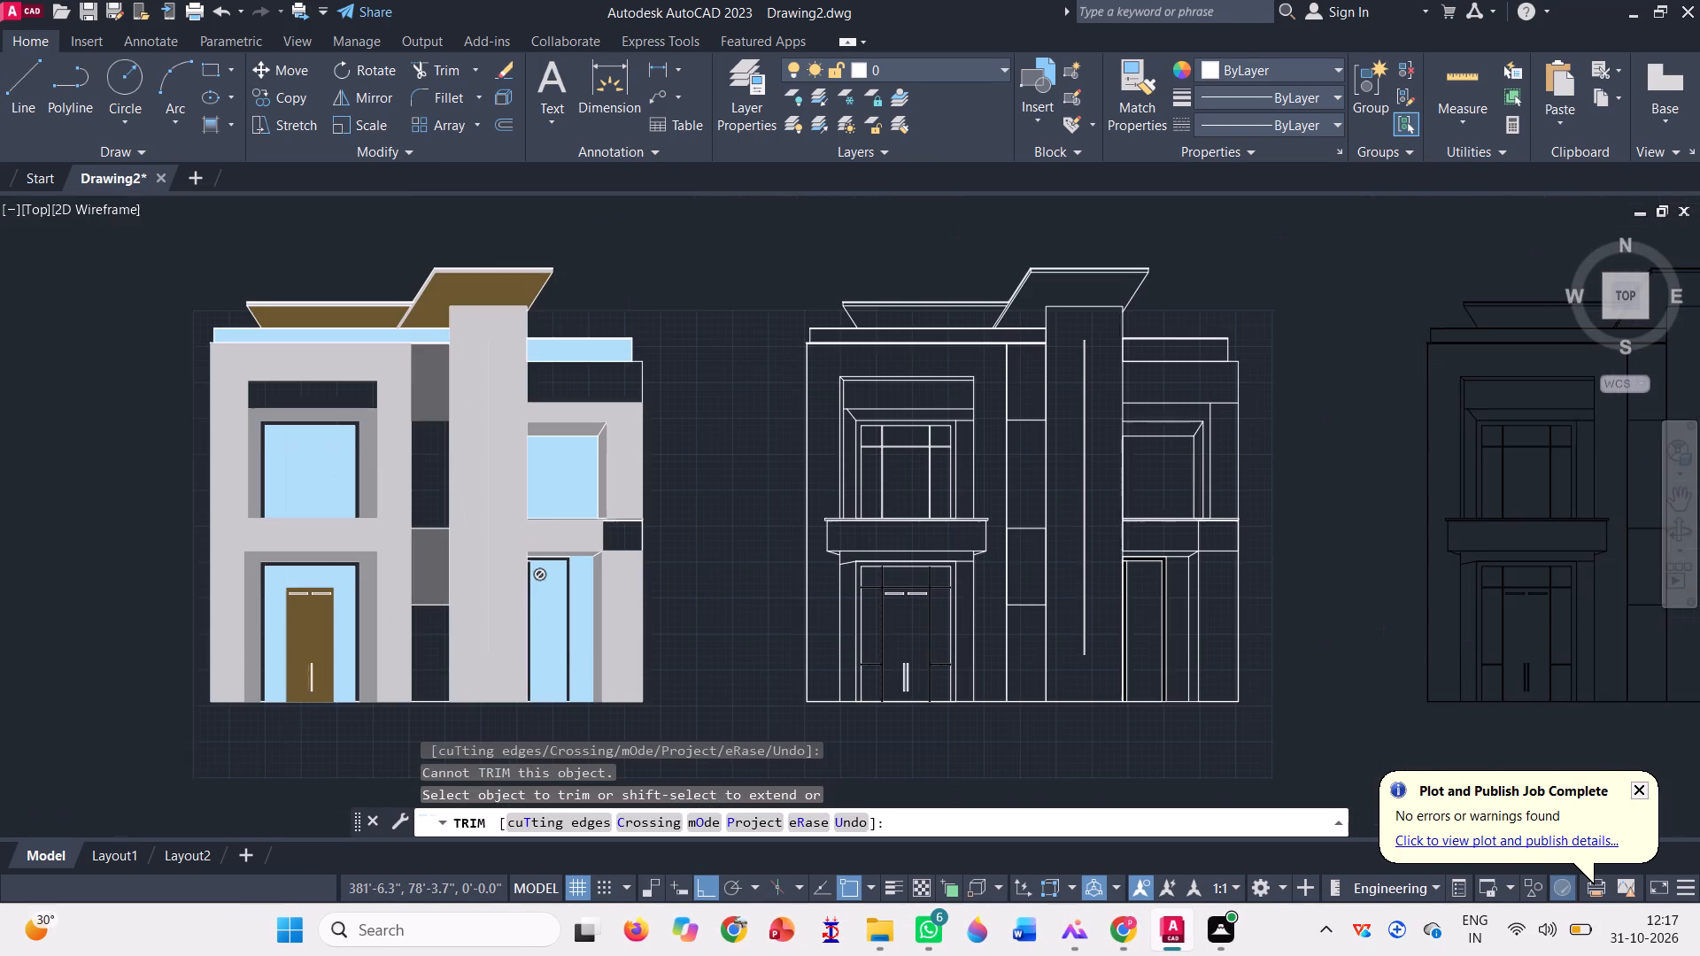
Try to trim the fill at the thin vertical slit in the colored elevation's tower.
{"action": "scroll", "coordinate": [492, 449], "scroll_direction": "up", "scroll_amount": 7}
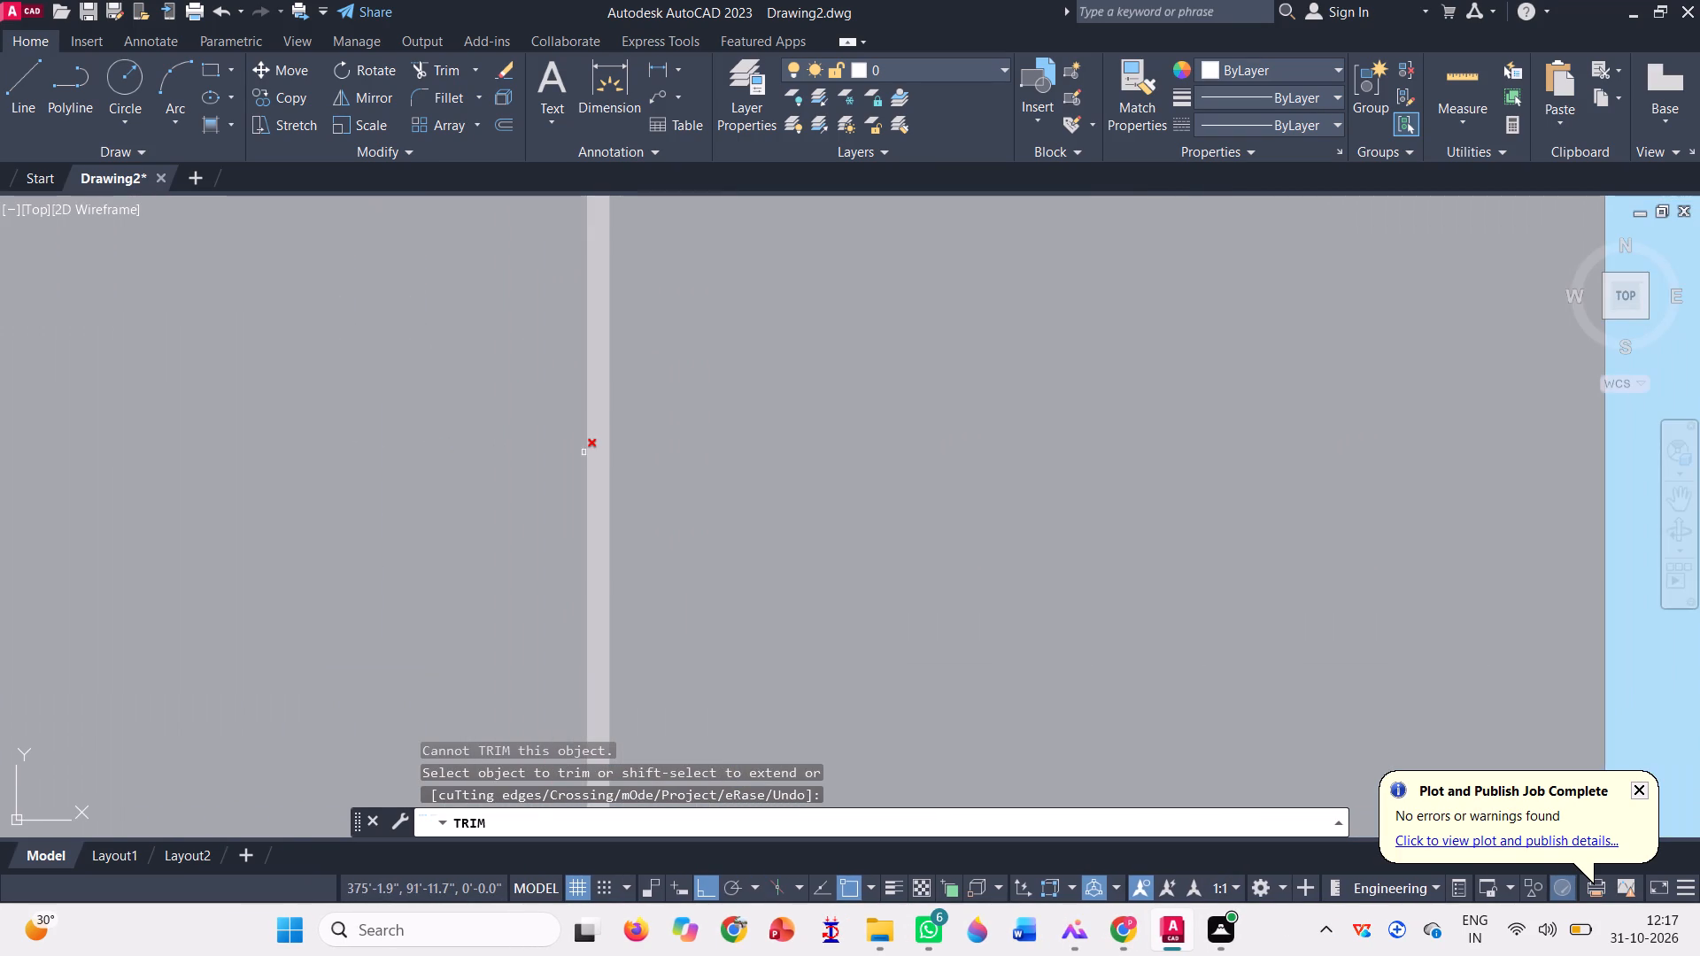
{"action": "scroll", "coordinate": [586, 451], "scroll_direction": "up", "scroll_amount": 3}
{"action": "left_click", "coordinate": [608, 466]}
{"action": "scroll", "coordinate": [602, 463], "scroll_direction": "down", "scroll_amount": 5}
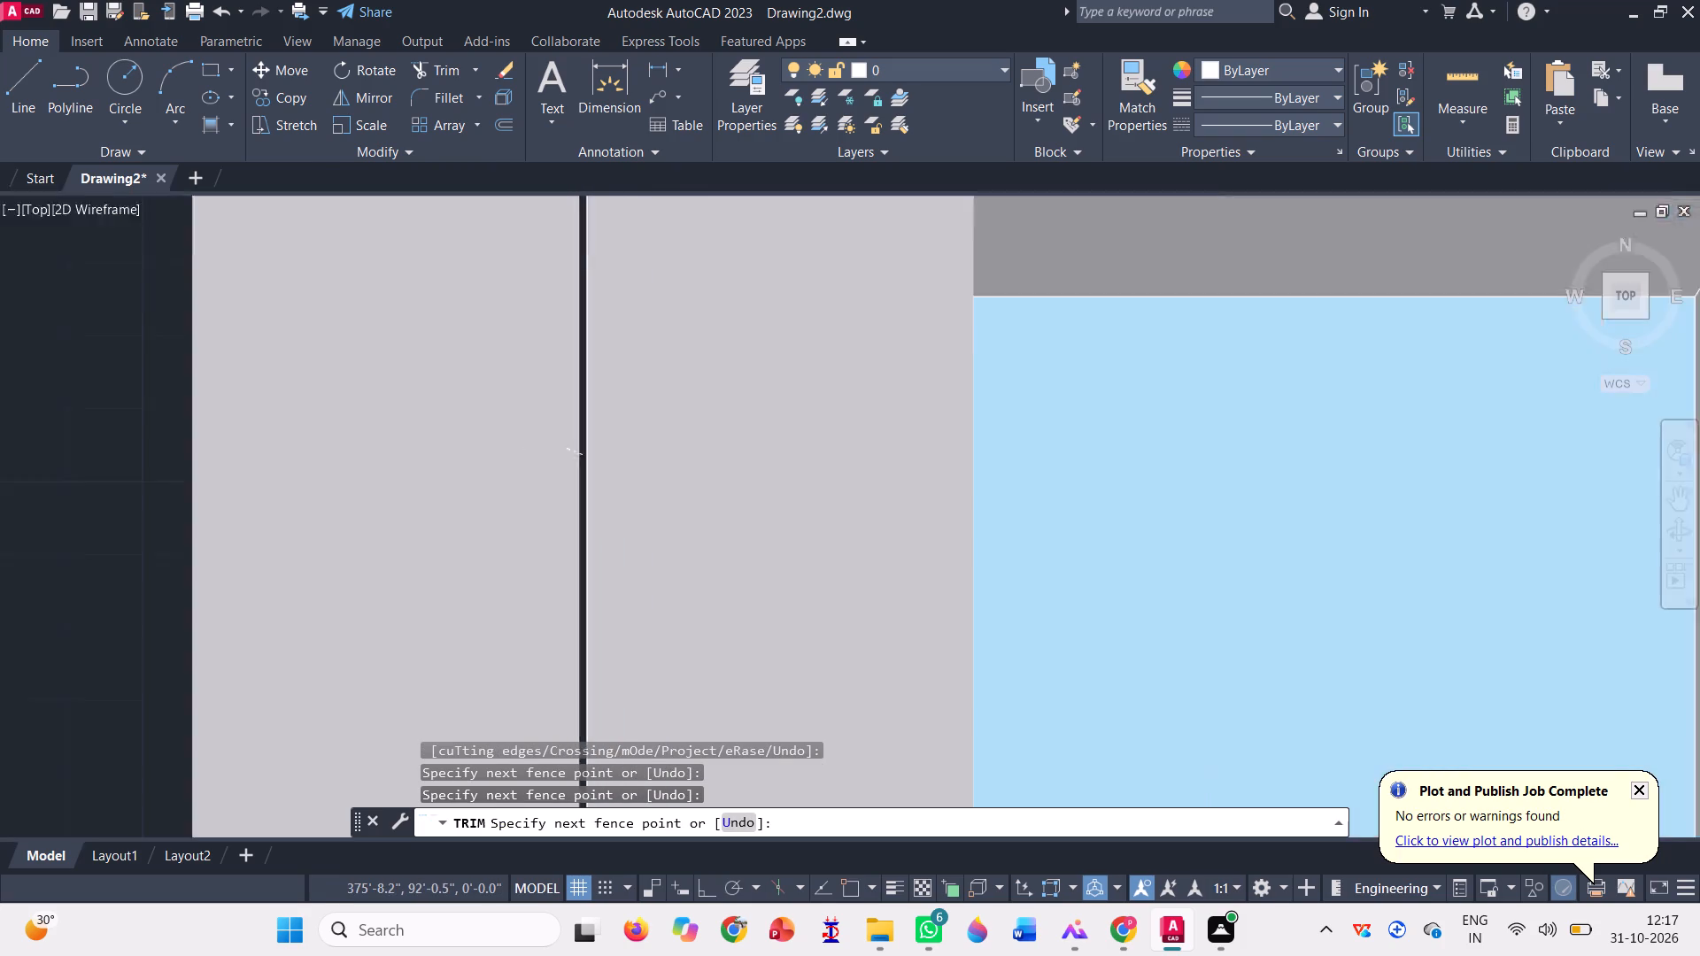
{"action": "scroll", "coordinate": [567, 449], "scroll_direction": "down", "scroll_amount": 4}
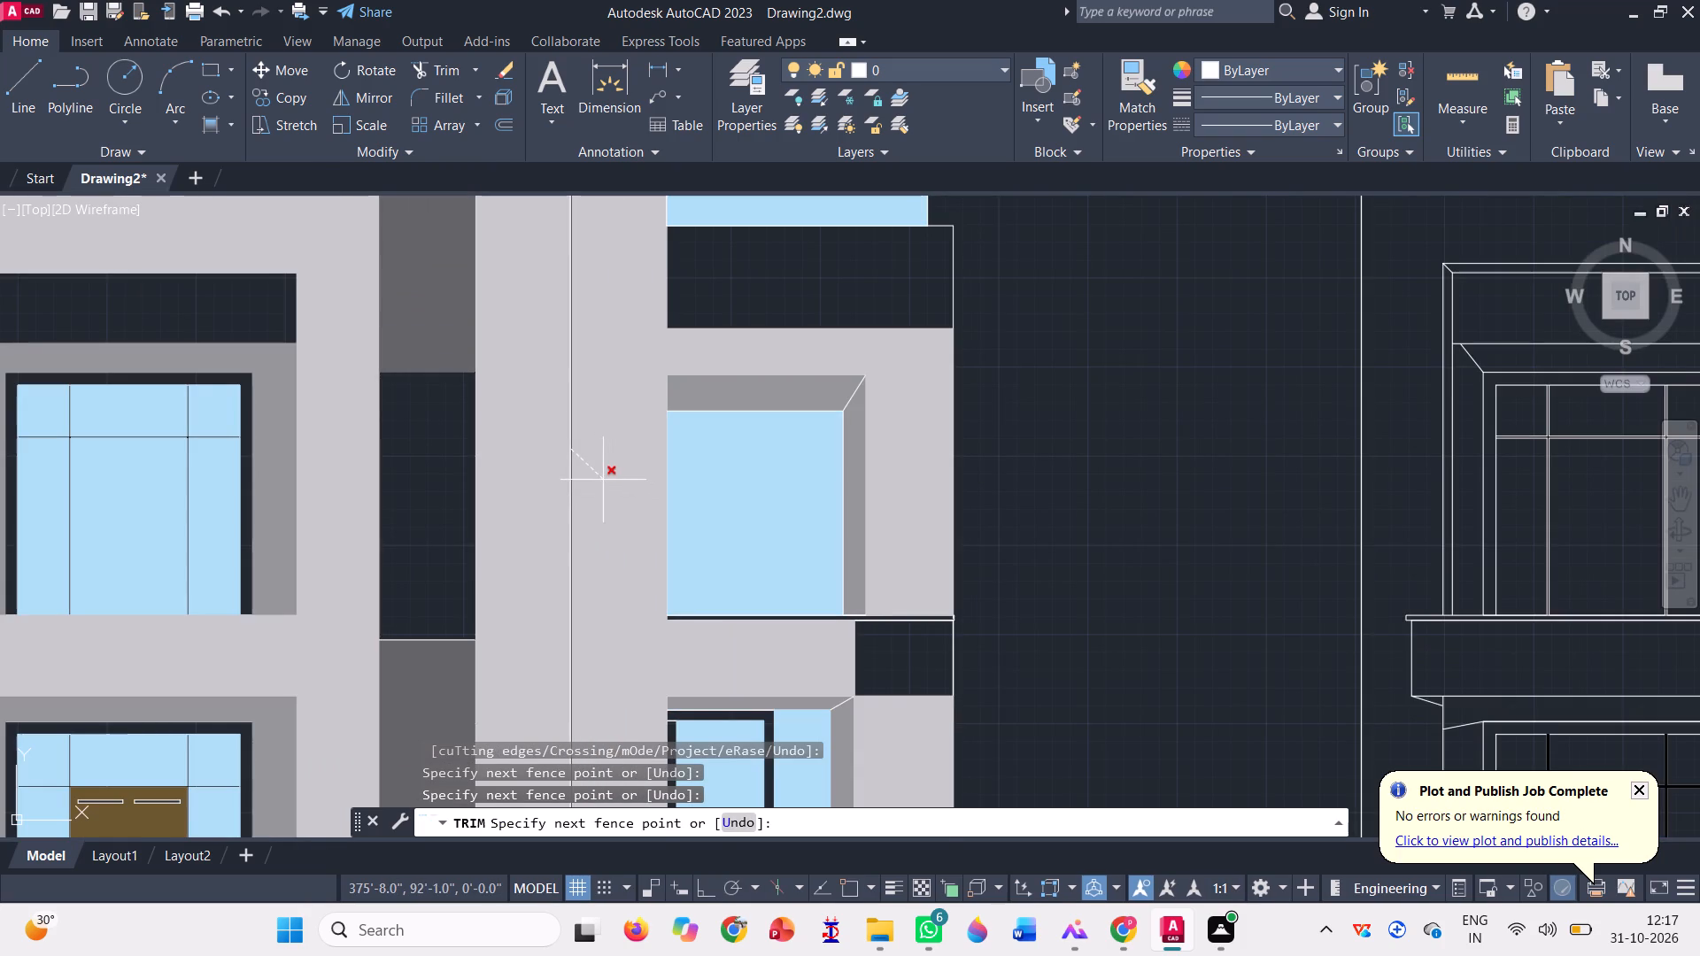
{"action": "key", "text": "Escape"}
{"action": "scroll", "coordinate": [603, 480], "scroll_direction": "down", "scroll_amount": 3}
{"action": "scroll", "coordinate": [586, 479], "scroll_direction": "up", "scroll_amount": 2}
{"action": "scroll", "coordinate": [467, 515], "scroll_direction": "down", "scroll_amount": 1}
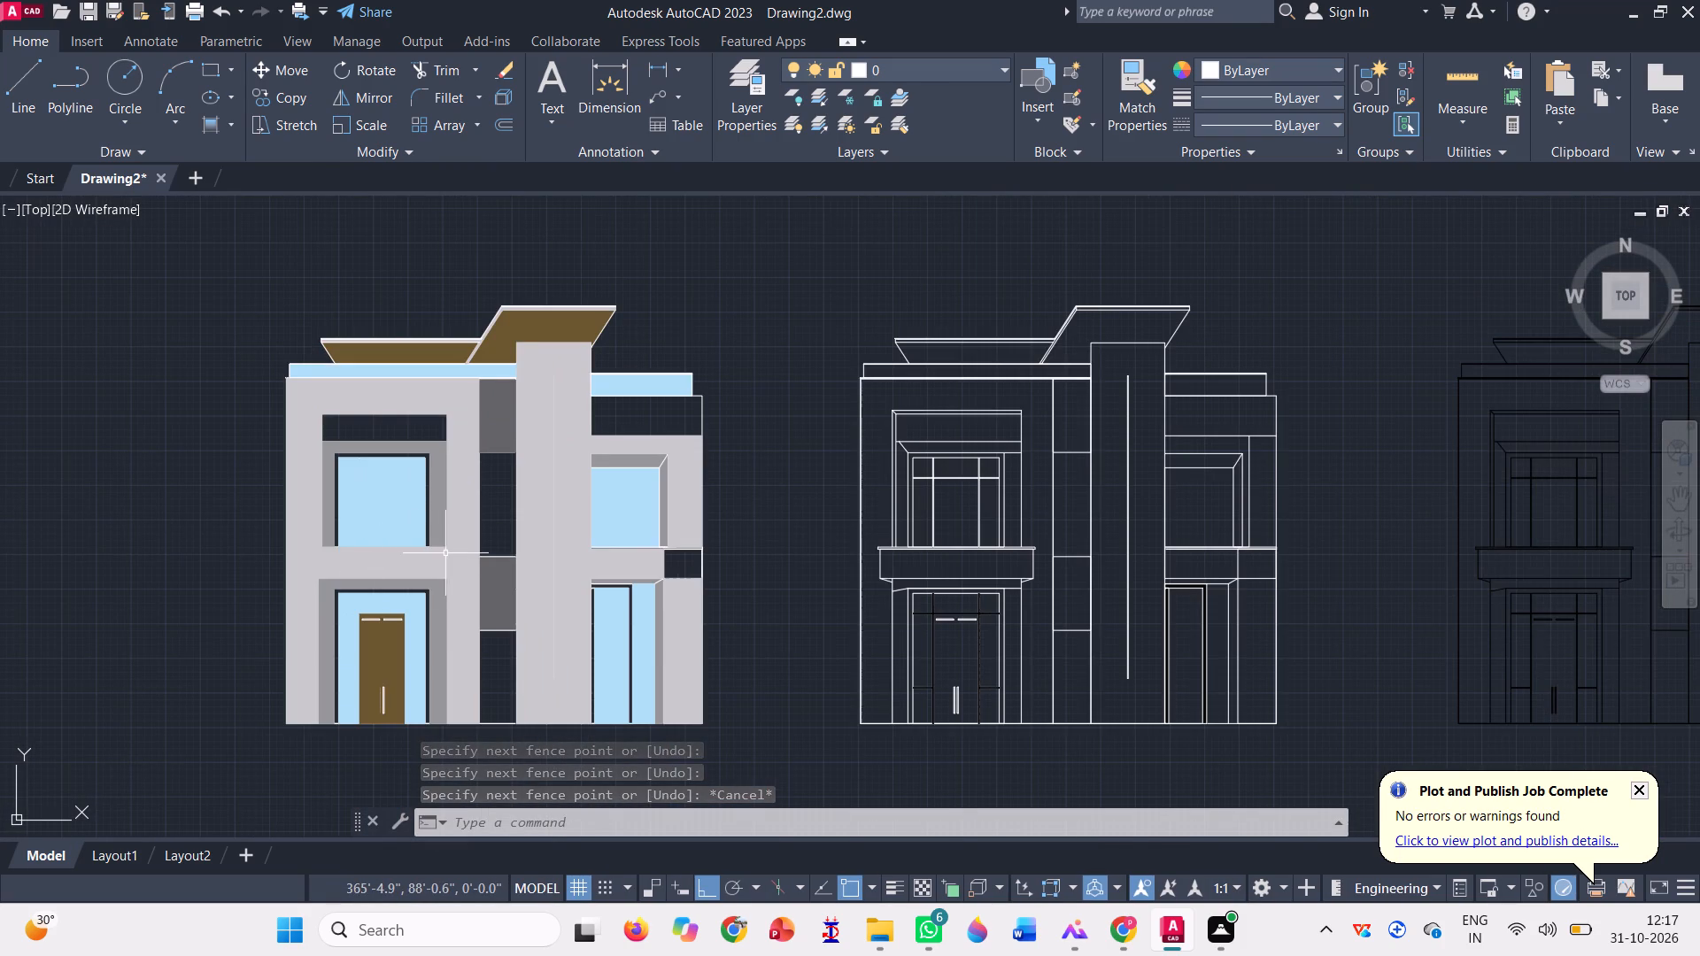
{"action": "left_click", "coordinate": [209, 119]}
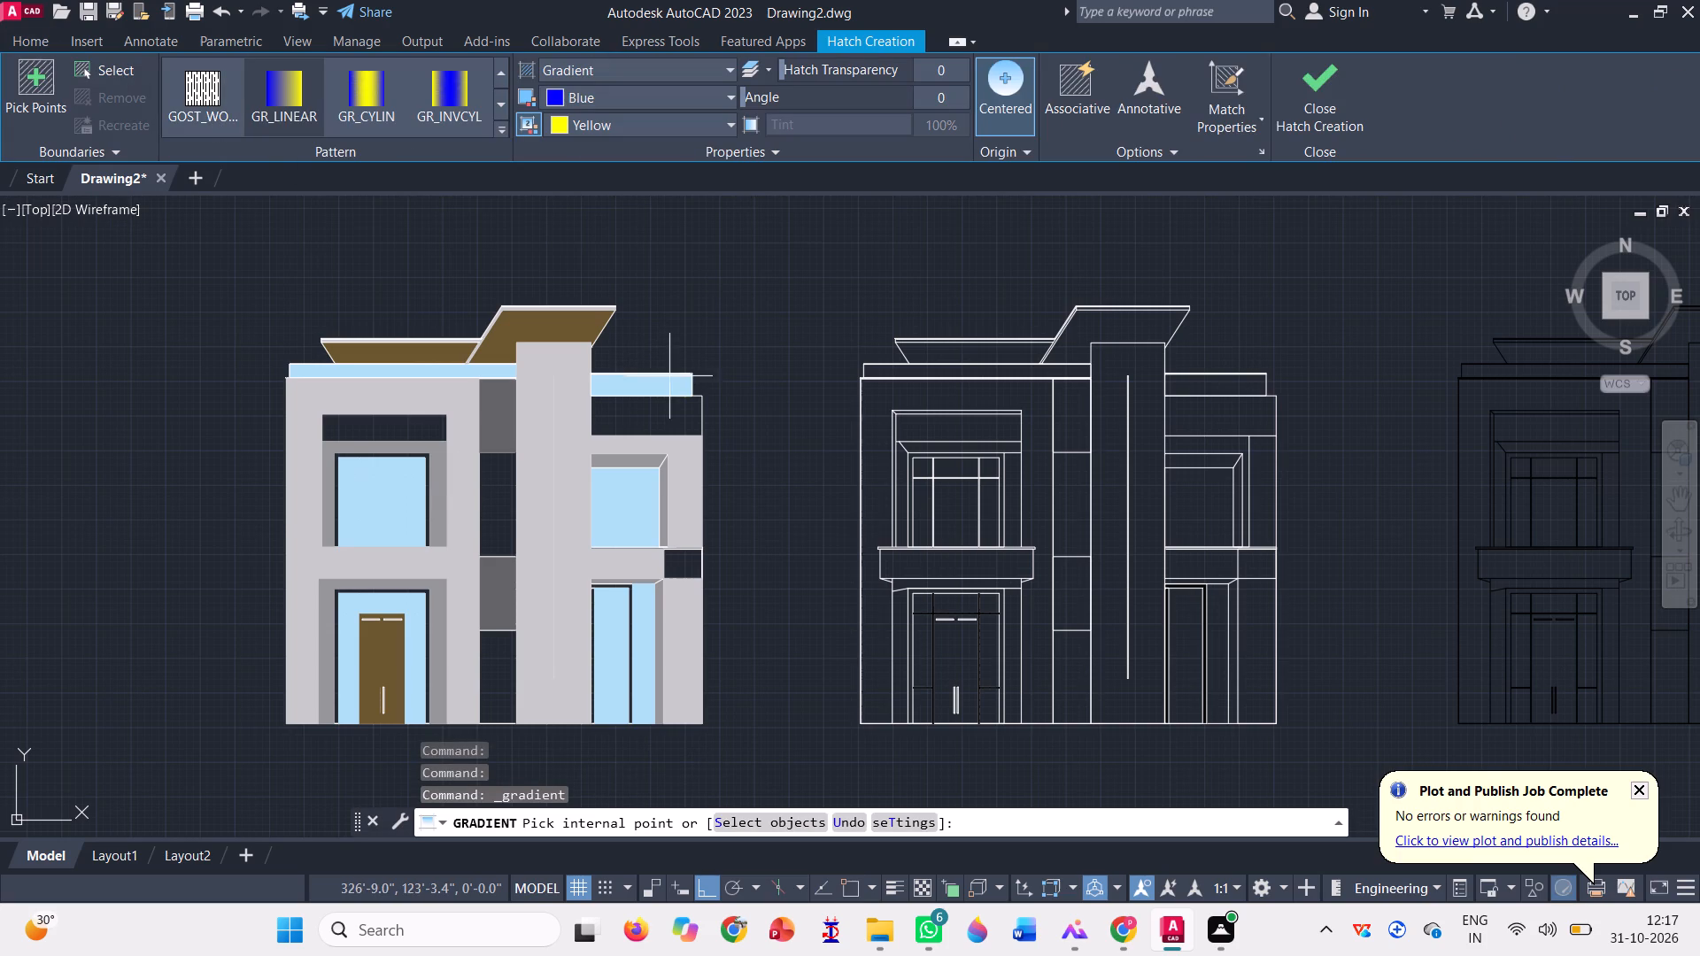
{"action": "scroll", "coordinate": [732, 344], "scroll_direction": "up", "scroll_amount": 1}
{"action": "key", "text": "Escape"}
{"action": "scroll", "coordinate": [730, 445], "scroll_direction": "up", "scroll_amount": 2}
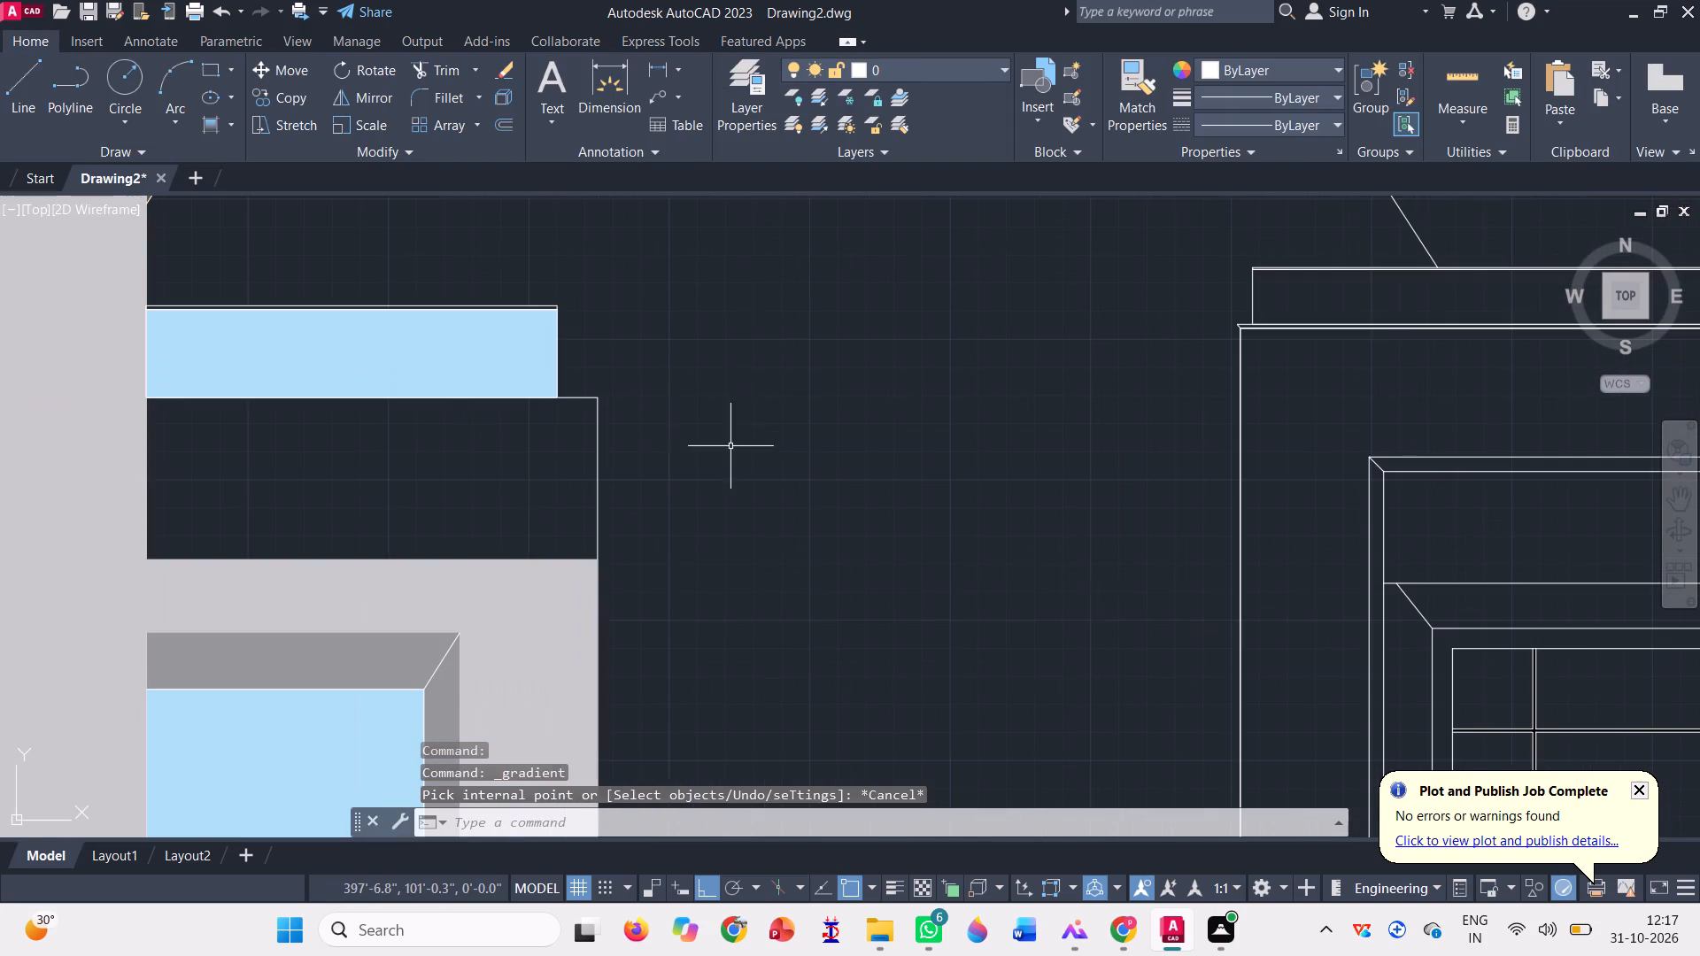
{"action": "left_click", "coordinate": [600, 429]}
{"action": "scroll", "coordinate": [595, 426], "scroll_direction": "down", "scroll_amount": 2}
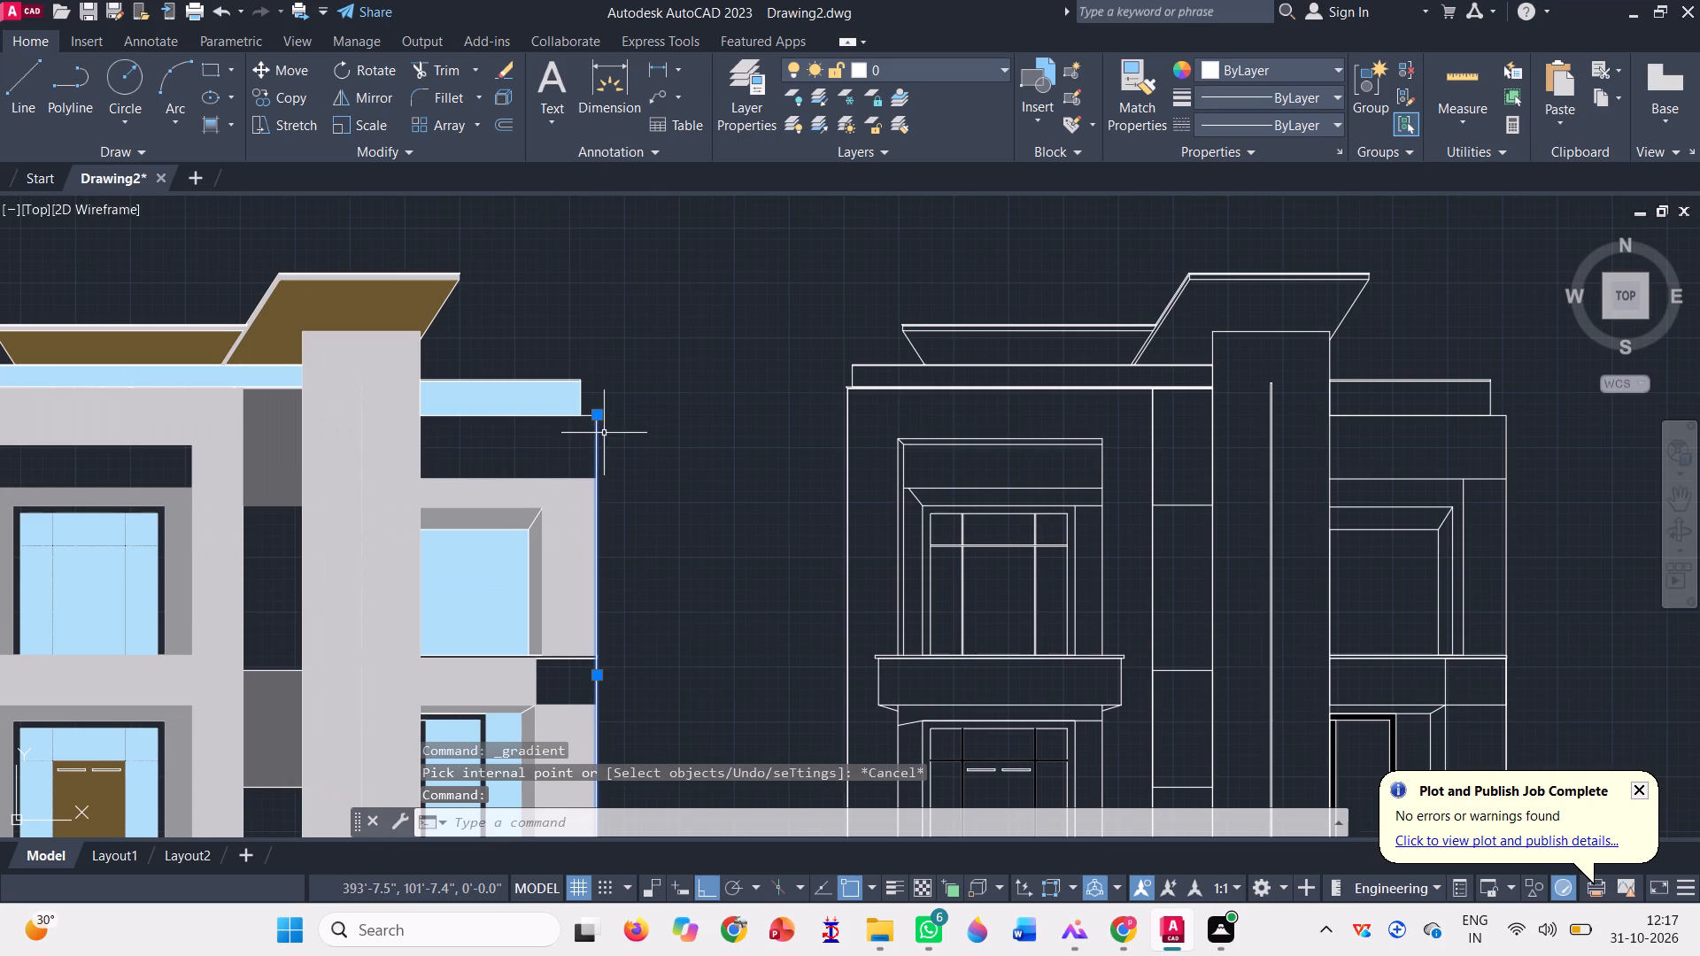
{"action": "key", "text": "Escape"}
Erase the horizontal line along the base of the right wing's light-blue parapet strip on the colored elevation.
{"action": "scroll", "coordinate": [575, 413], "scroll_direction": "up", "scroll_amount": 3}
{"action": "left_click", "coordinate": [607, 425]}
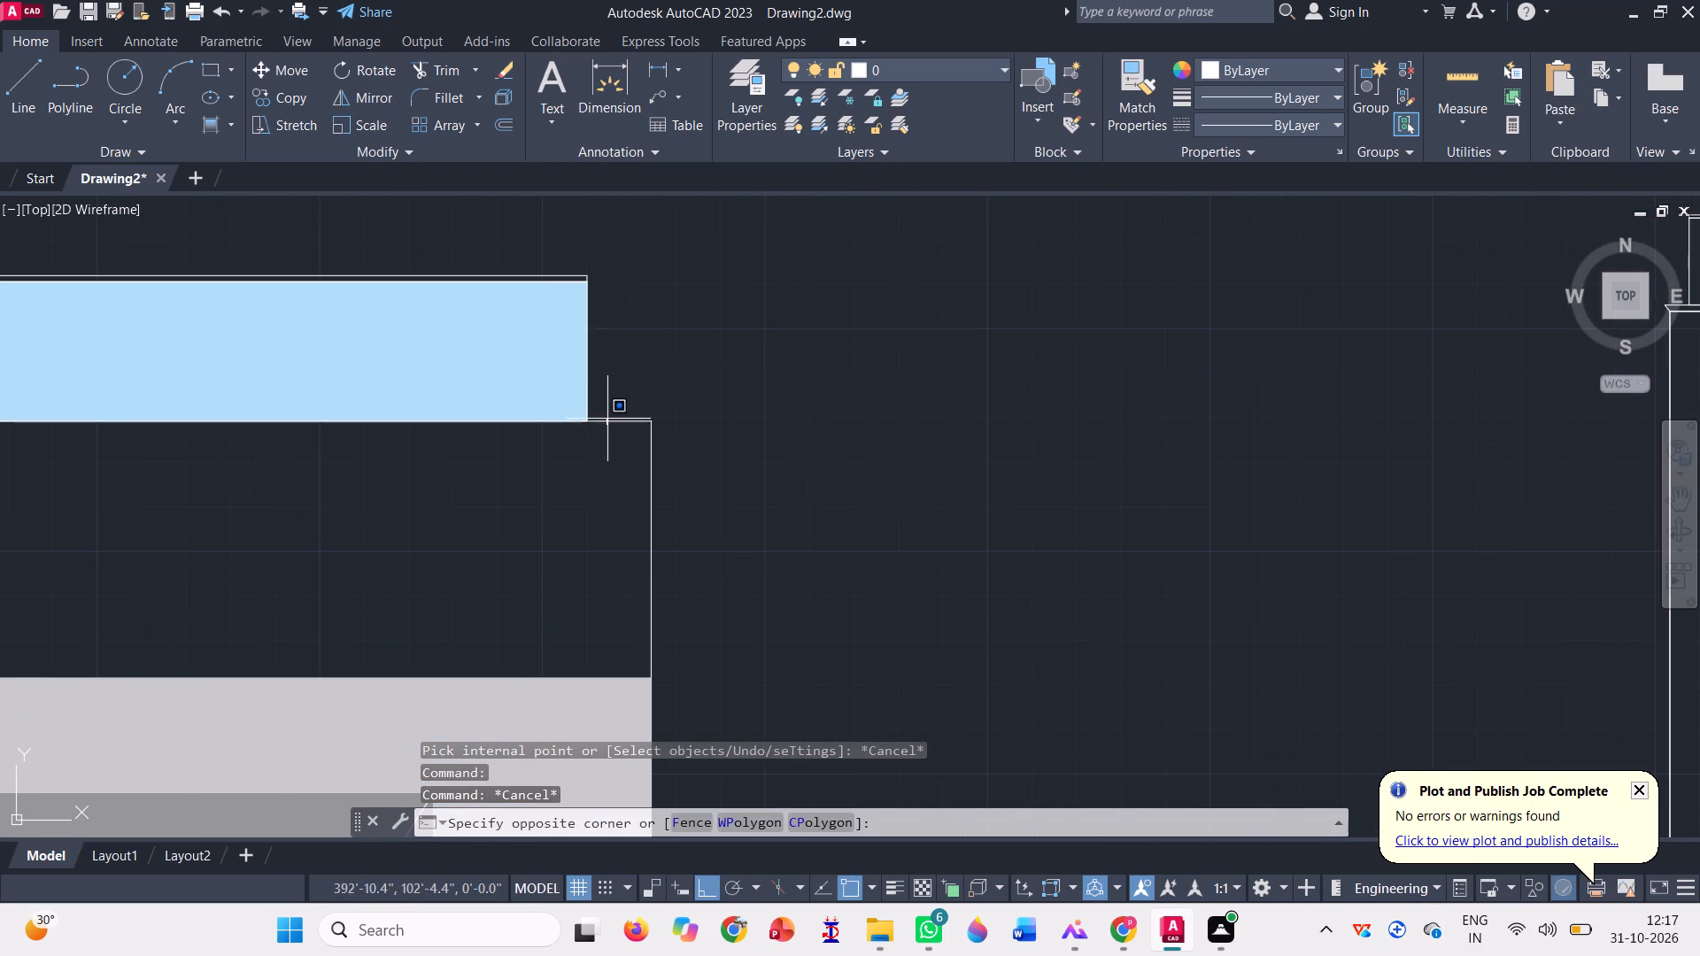
{"action": "left_click", "coordinate": [607, 418]}
{"action": "left_click", "coordinate": [614, 423]}
{"action": "scroll", "coordinate": [614, 423], "scroll_direction": "down", "scroll_amount": 3}
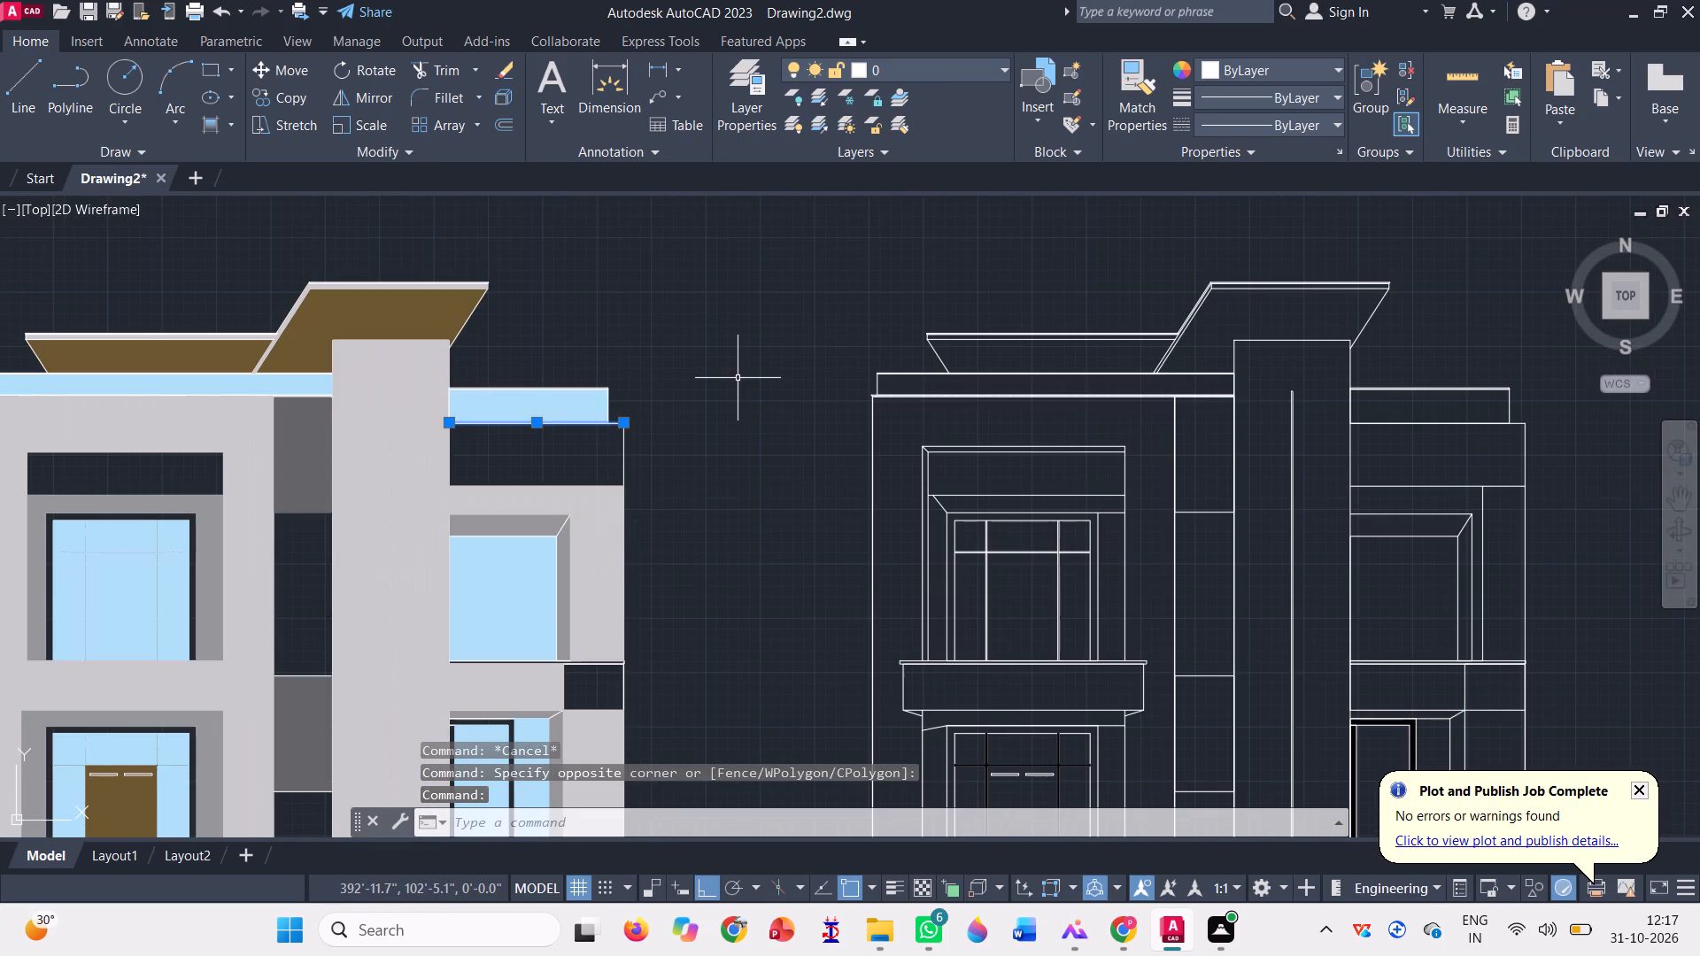
{"action": "key", "text": "Delete"}
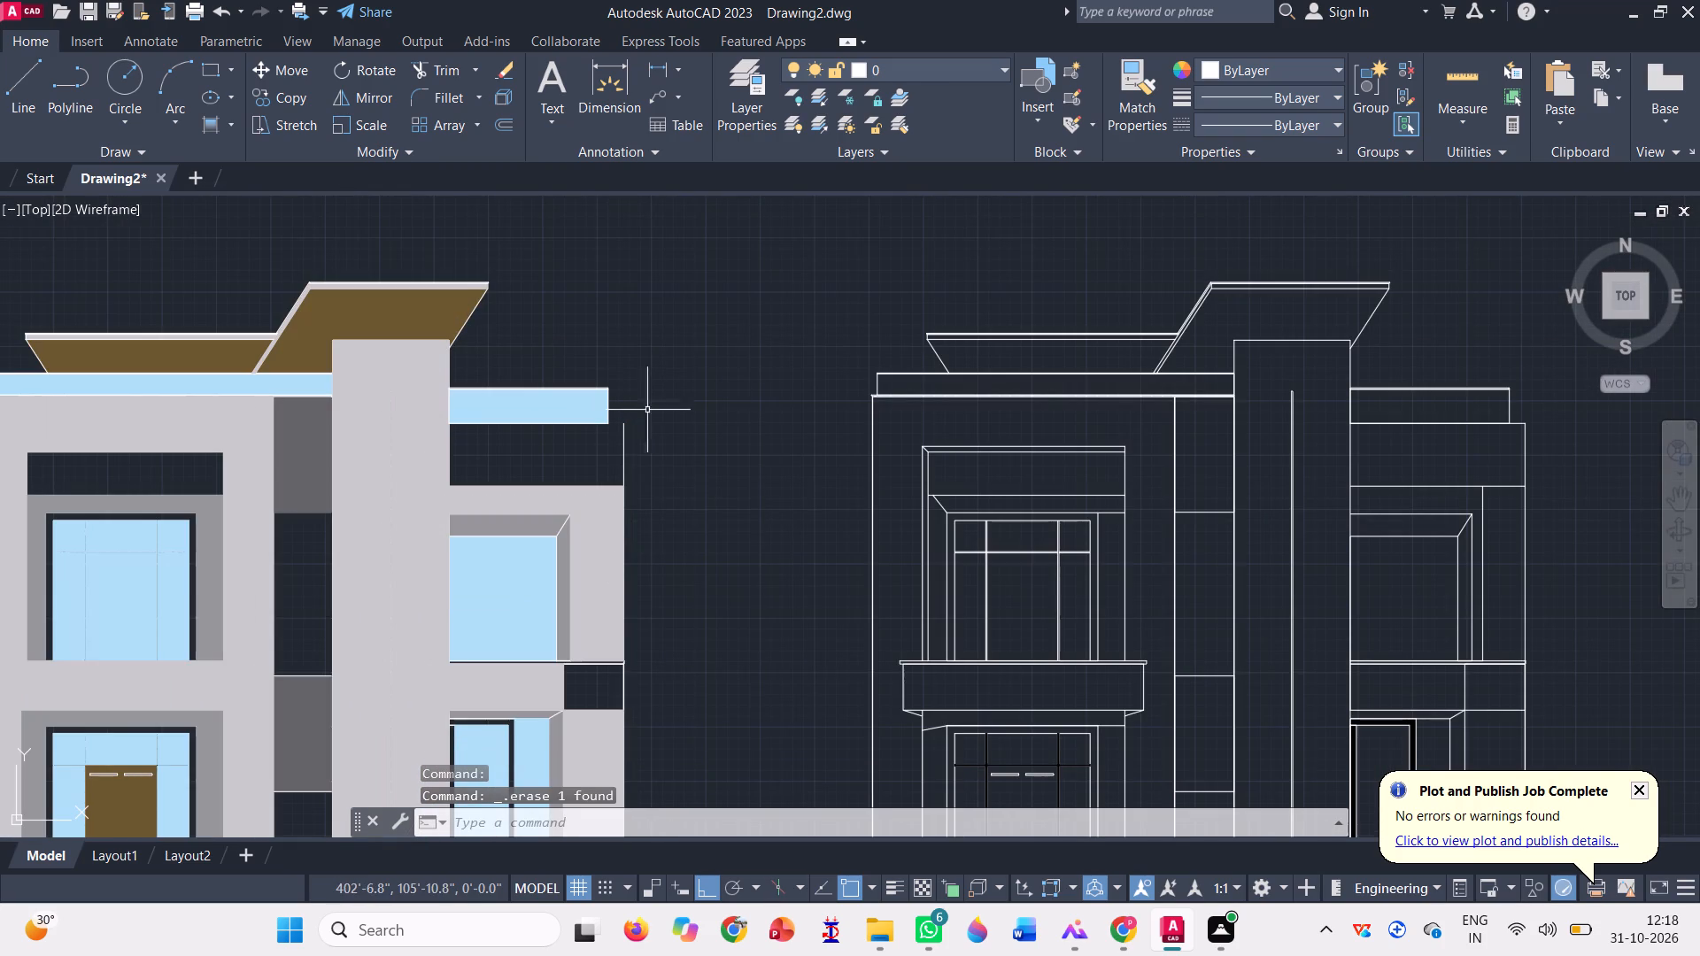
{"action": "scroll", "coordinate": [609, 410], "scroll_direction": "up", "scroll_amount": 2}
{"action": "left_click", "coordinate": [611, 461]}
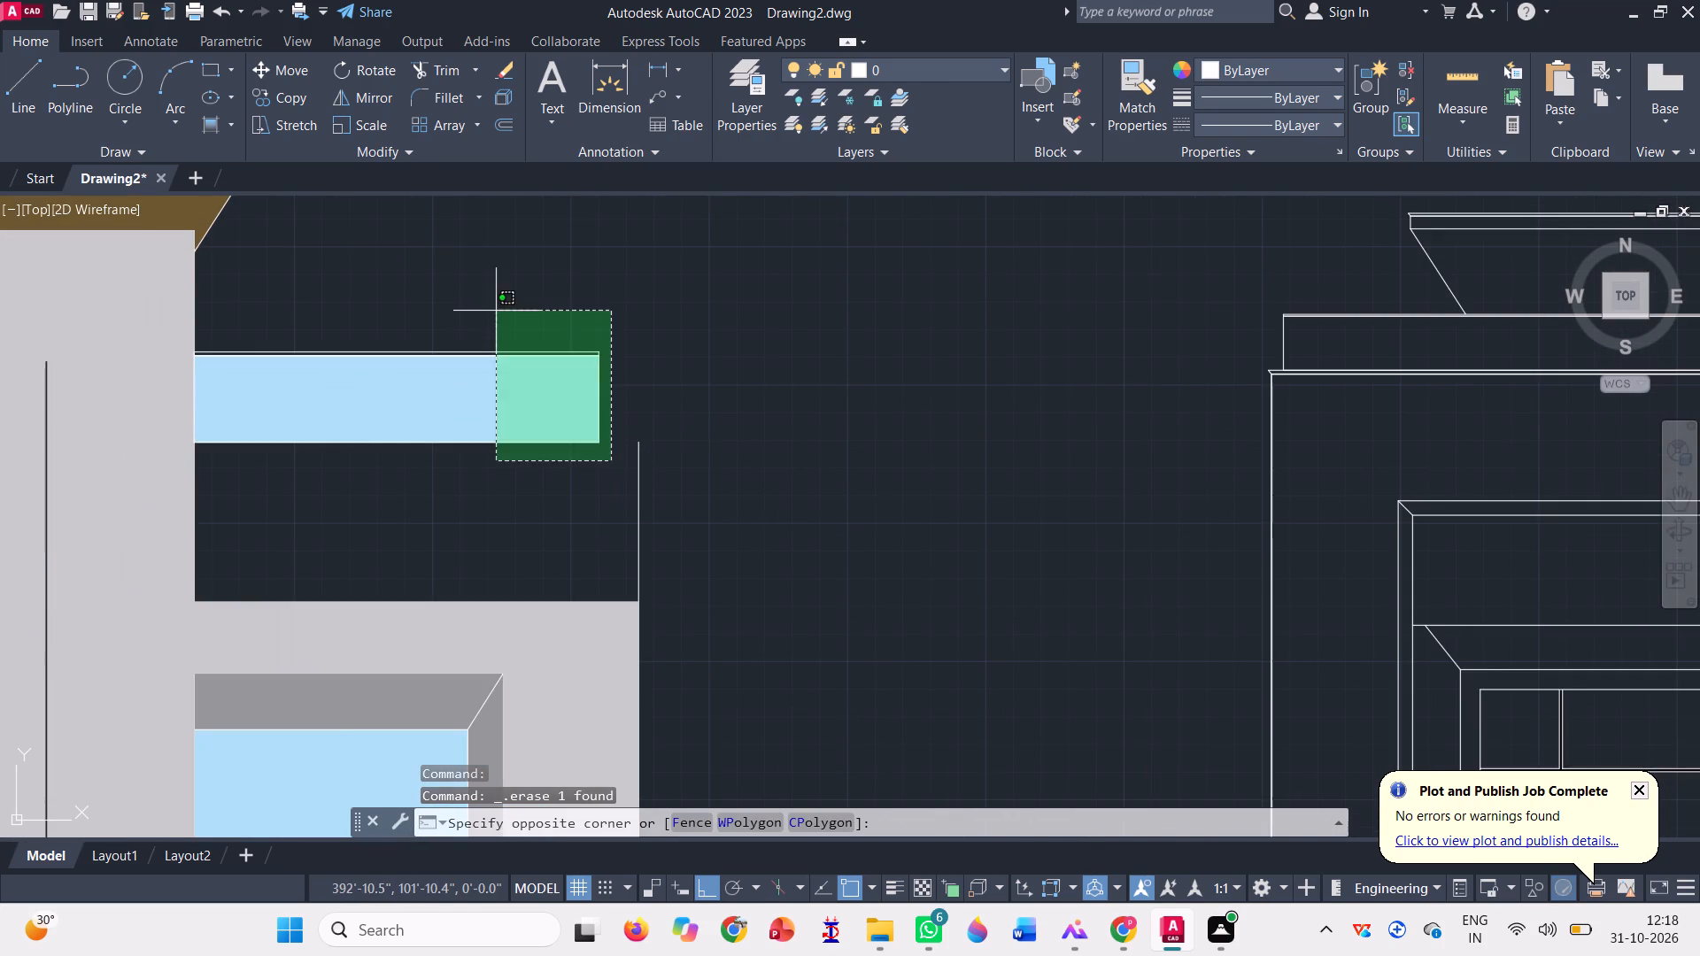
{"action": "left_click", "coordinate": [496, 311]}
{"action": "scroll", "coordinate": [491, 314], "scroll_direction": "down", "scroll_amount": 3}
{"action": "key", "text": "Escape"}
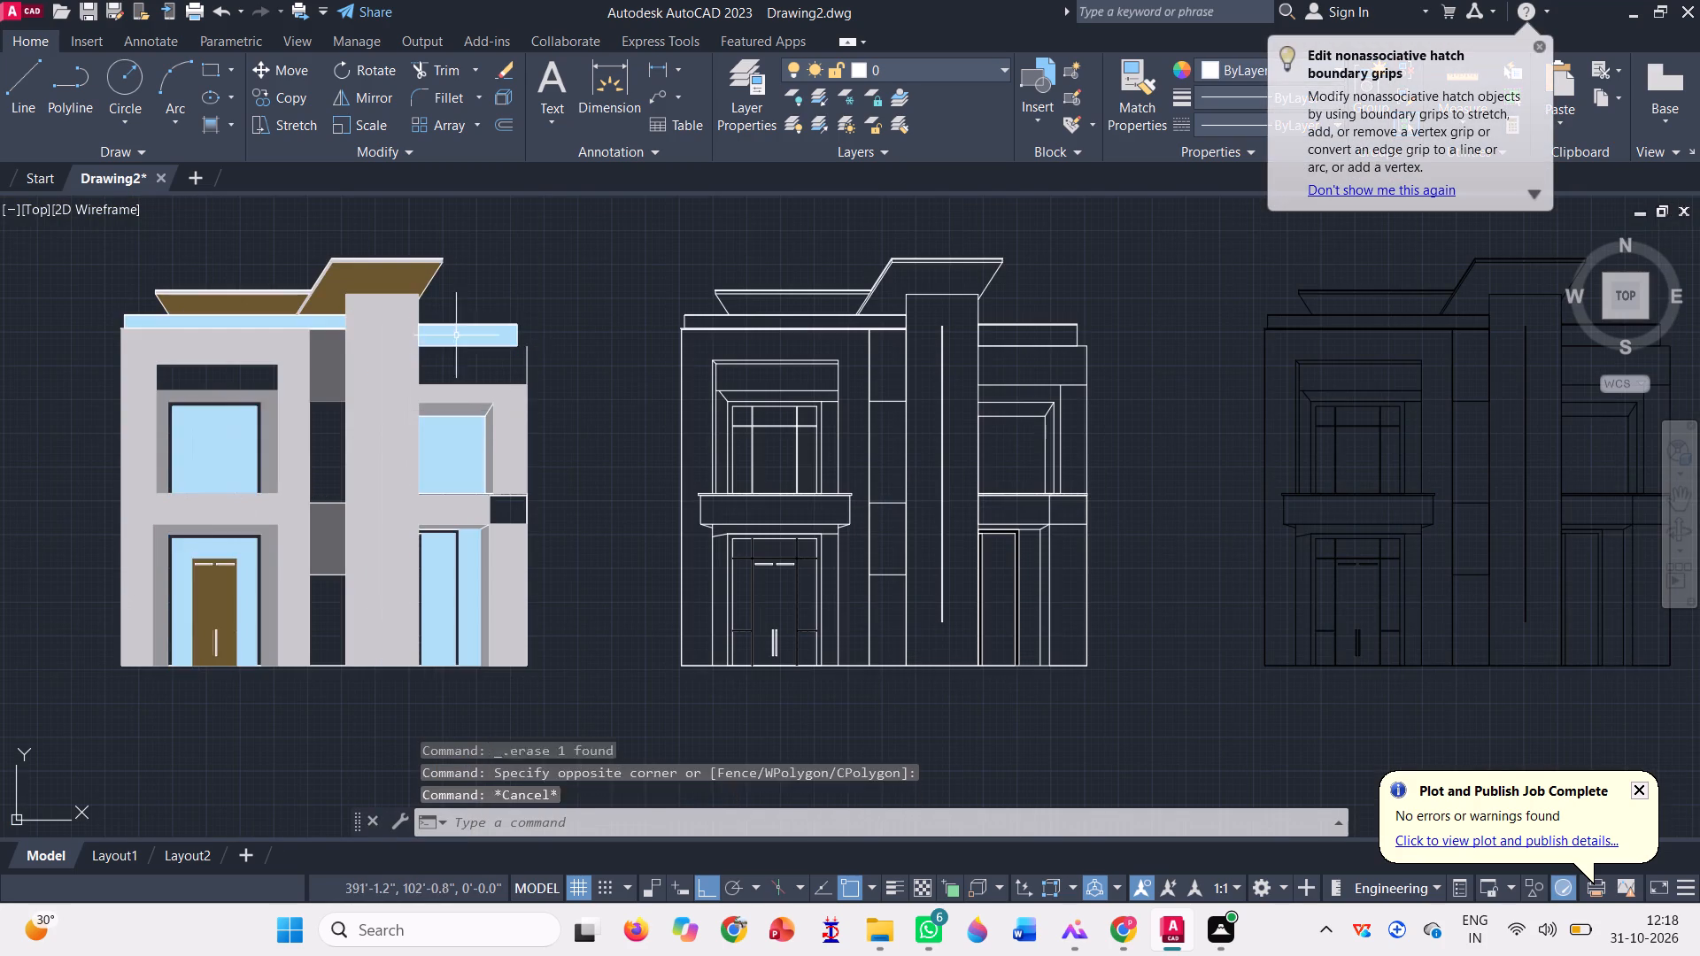
Trim away the light-blue fill inside the colored elevation's right-wing parapet strip.
{"action": "scroll", "coordinate": [456, 335], "scroll_direction": "up", "scroll_amount": 5}
{"action": "left_click", "coordinate": [437, 75]}
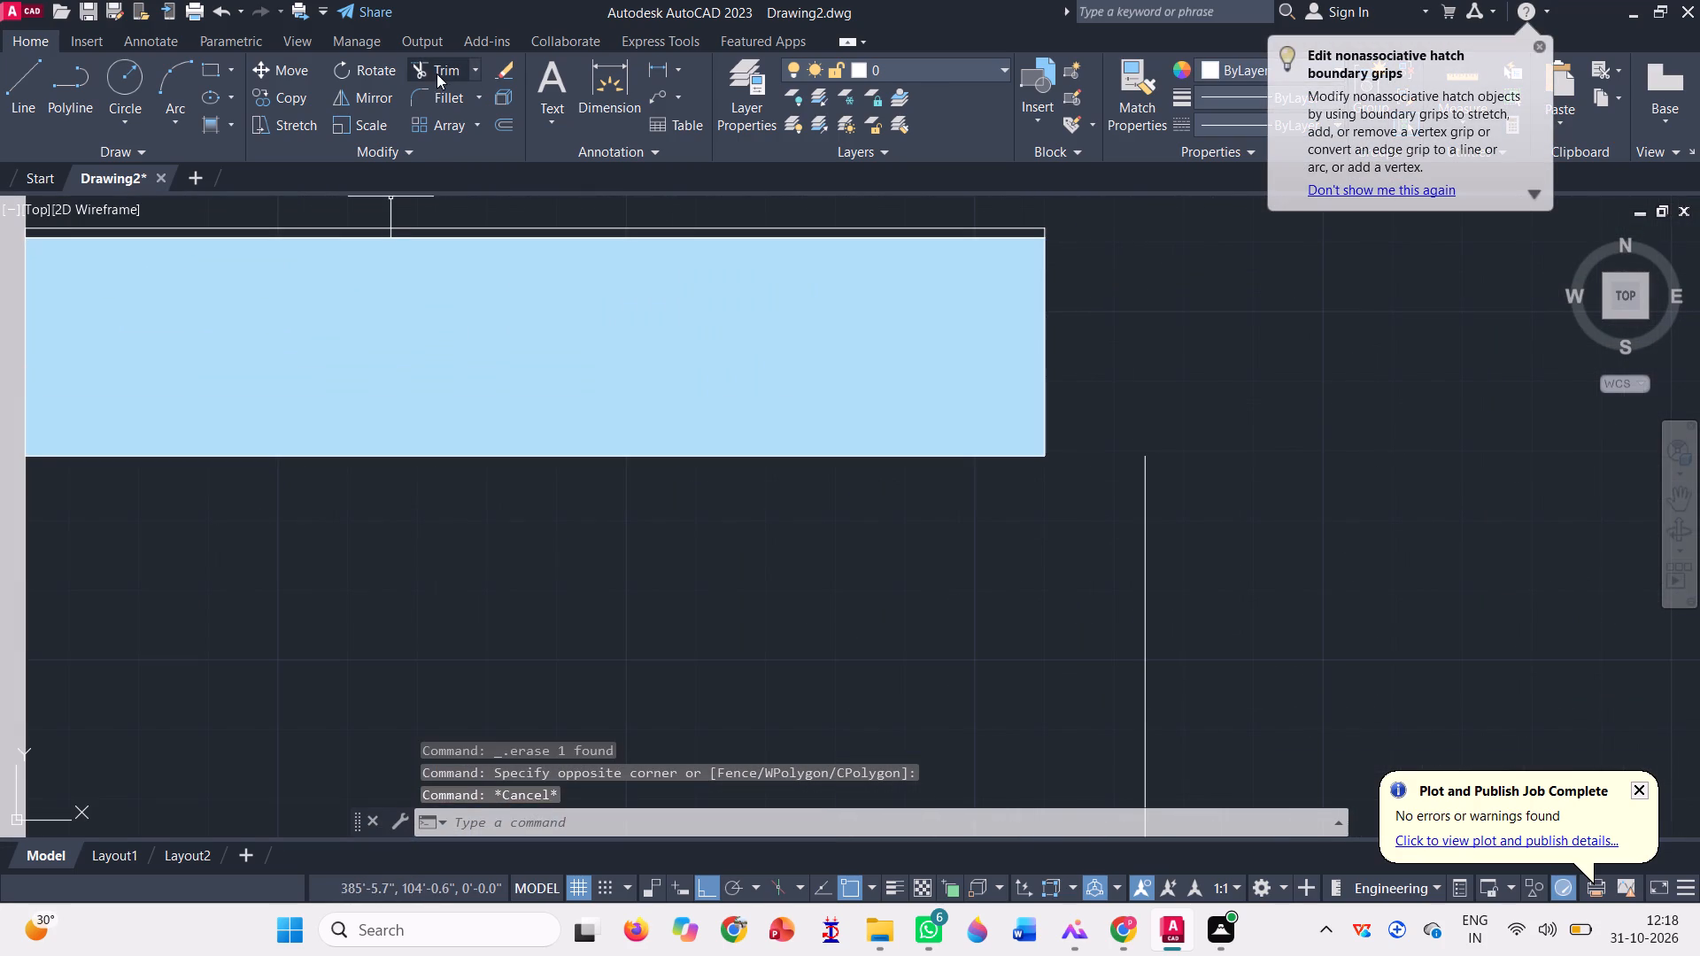
{"action": "left_click", "coordinate": [503, 345]}
{"action": "scroll", "coordinate": [578, 436], "scroll_direction": "down", "scroll_amount": 1}
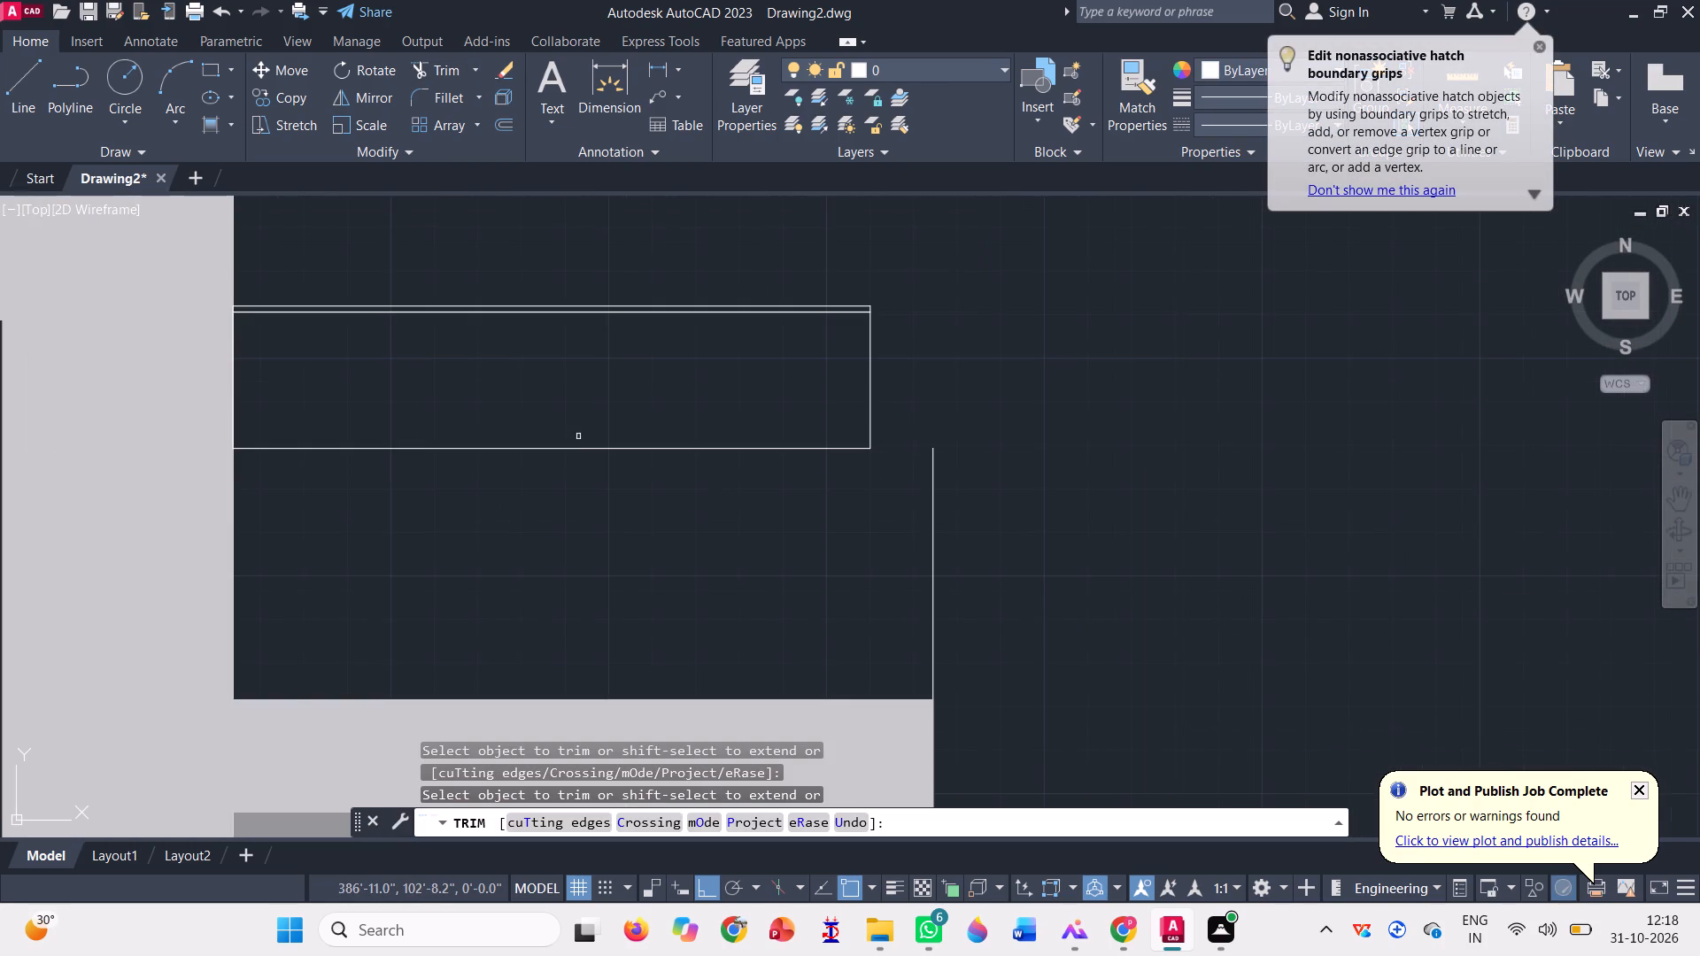
{"action": "key", "text": "Escape"}
Move the right wing's parapet outline straight down along the tower so its base sits on the wall fill's top edge.
{"action": "left_click", "coordinate": [905, 491]}
{"action": "left_click", "coordinate": [767, 262]}
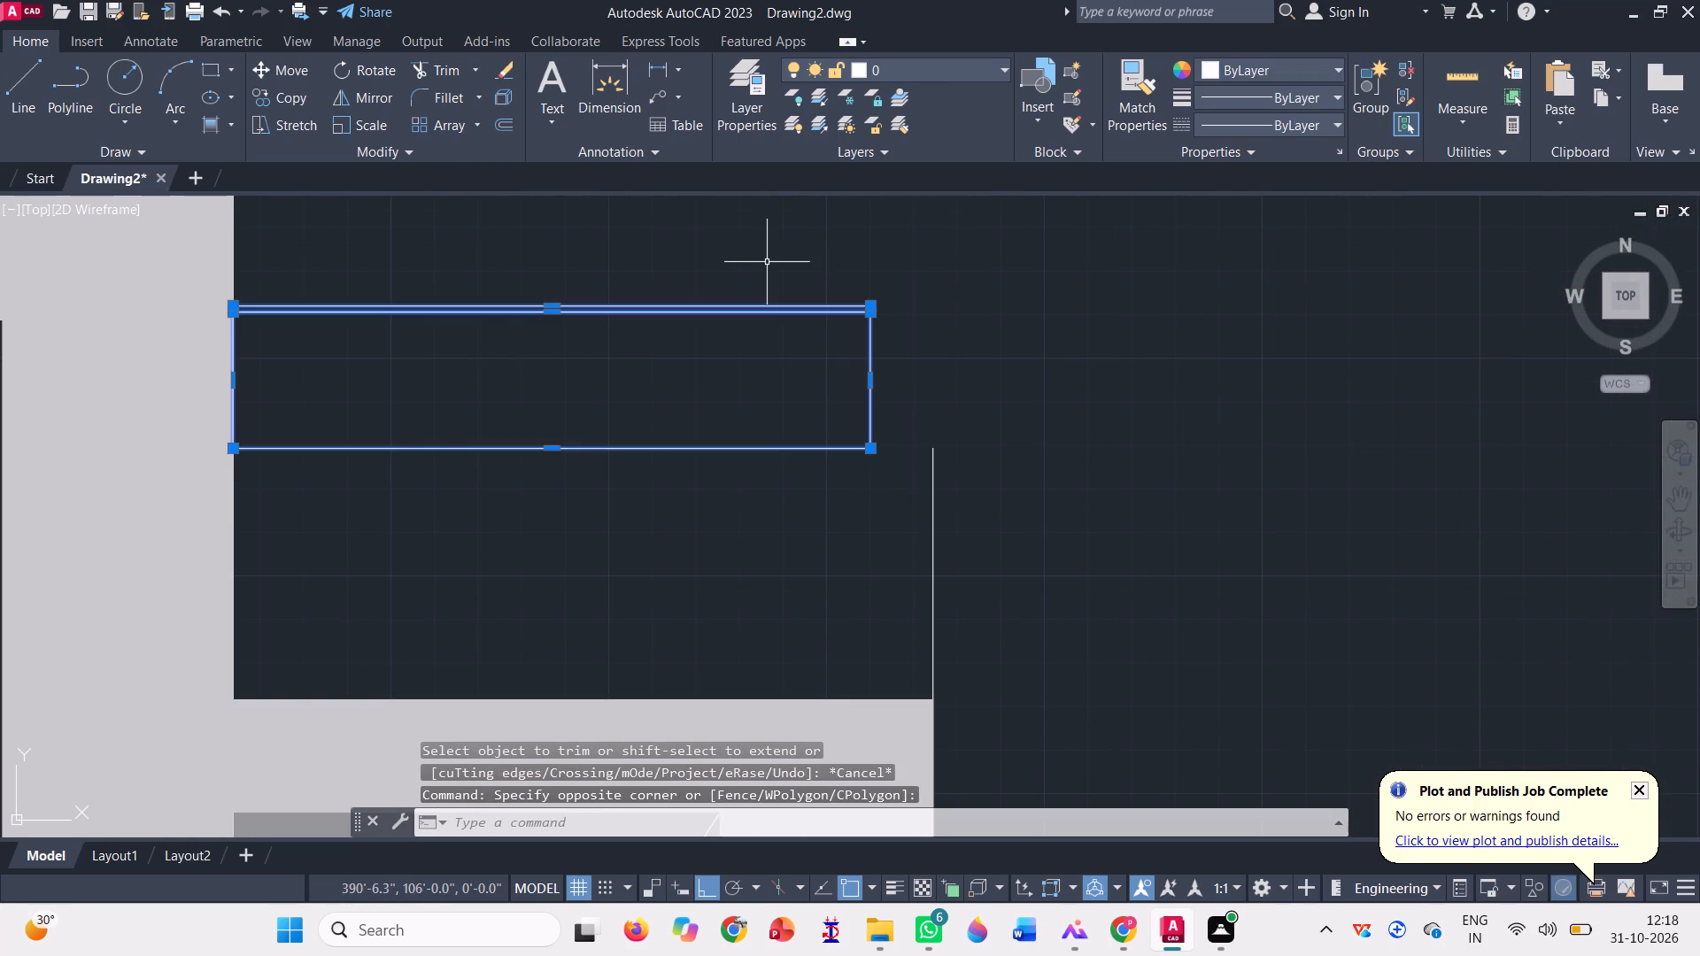
{"action": "scroll", "coordinate": [540, 374], "scroll_direction": "down", "scroll_amount": 2}
{"action": "type", "text": "m"}
{"action": "key", "text": "space"}
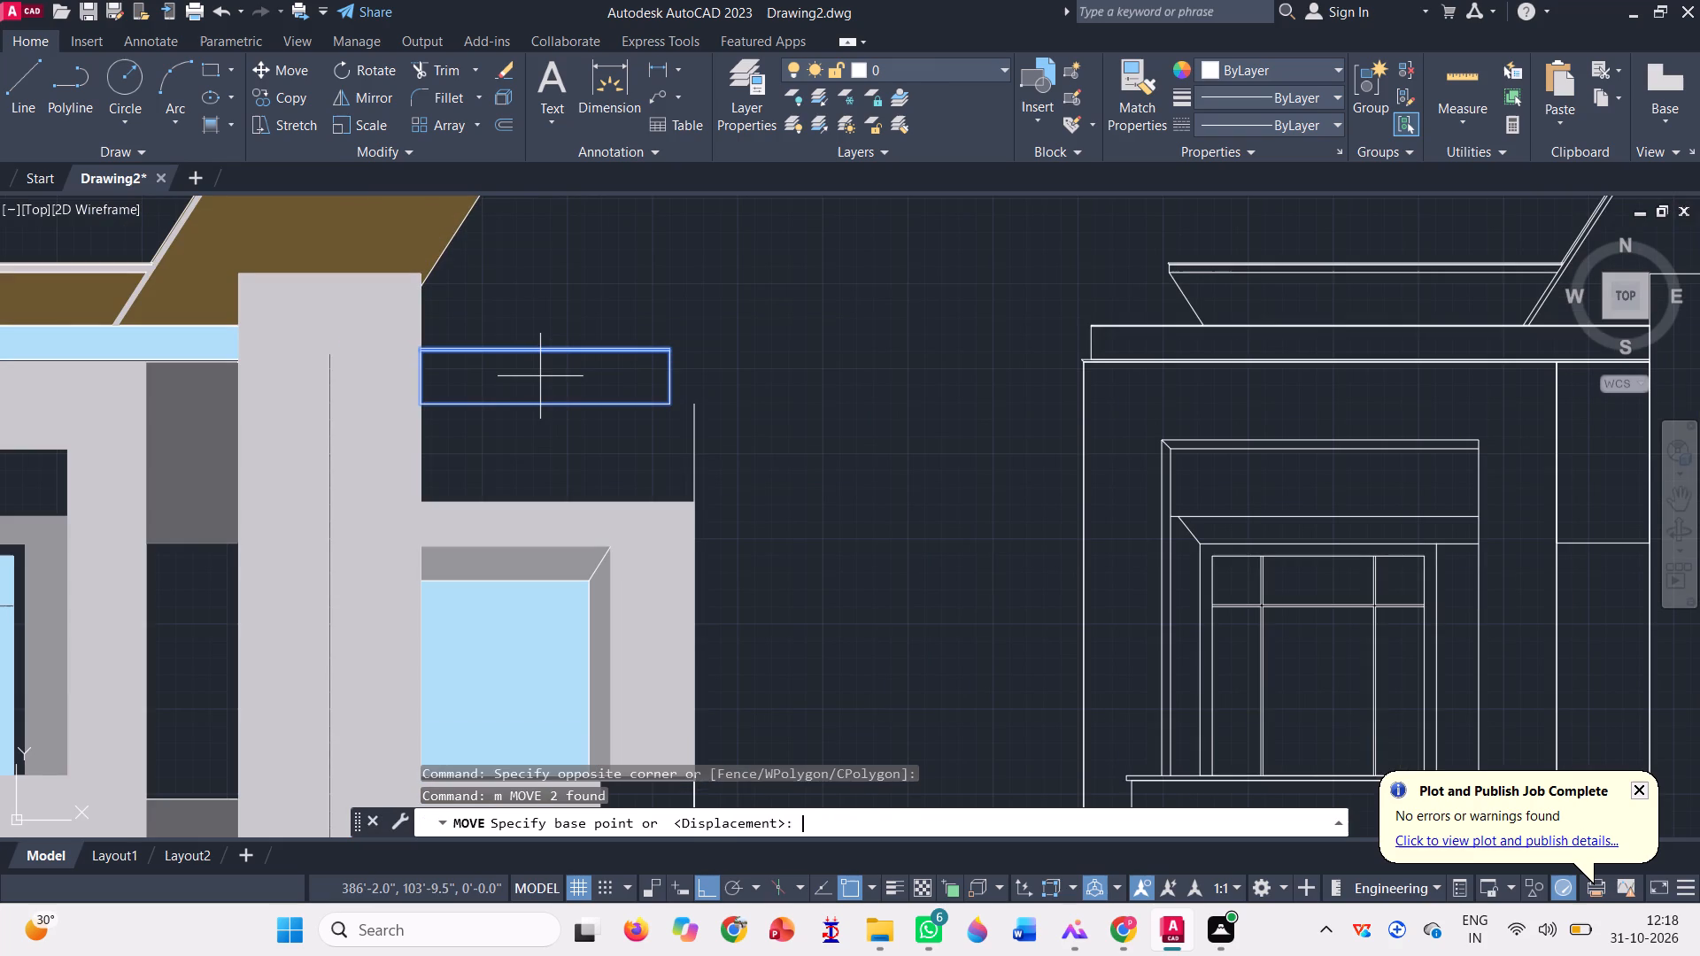
{"action": "scroll", "coordinate": [437, 432], "scroll_direction": "up", "scroll_amount": 3}
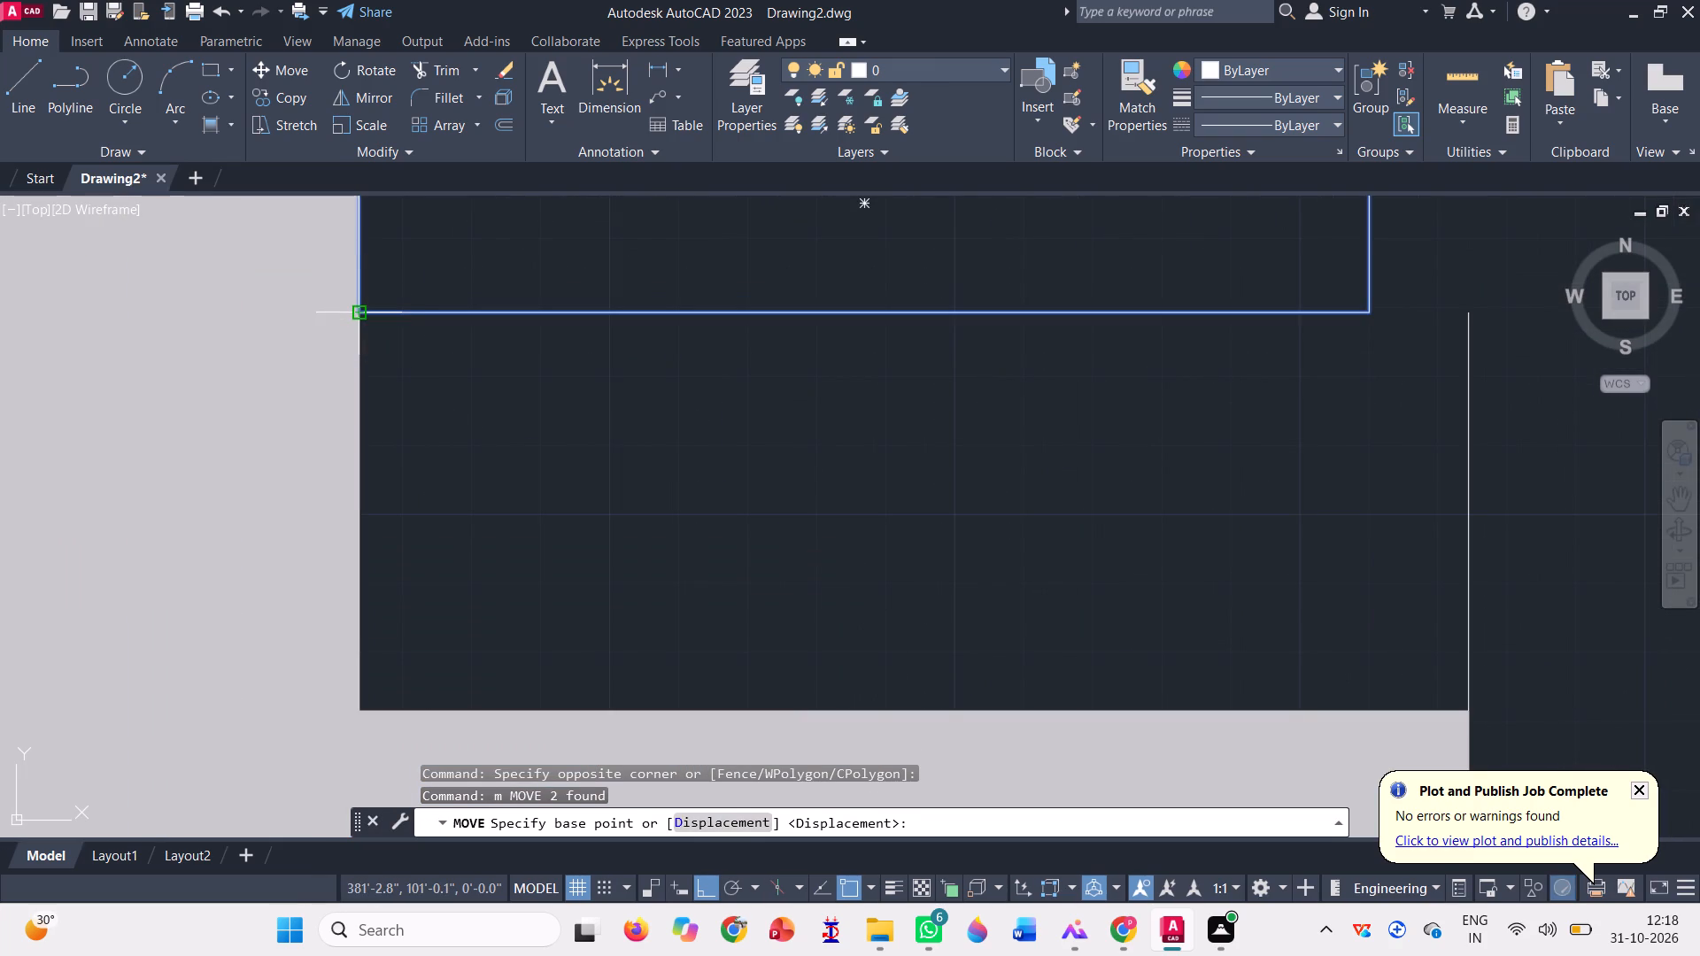
{"action": "left_click", "coordinate": [361, 312]}
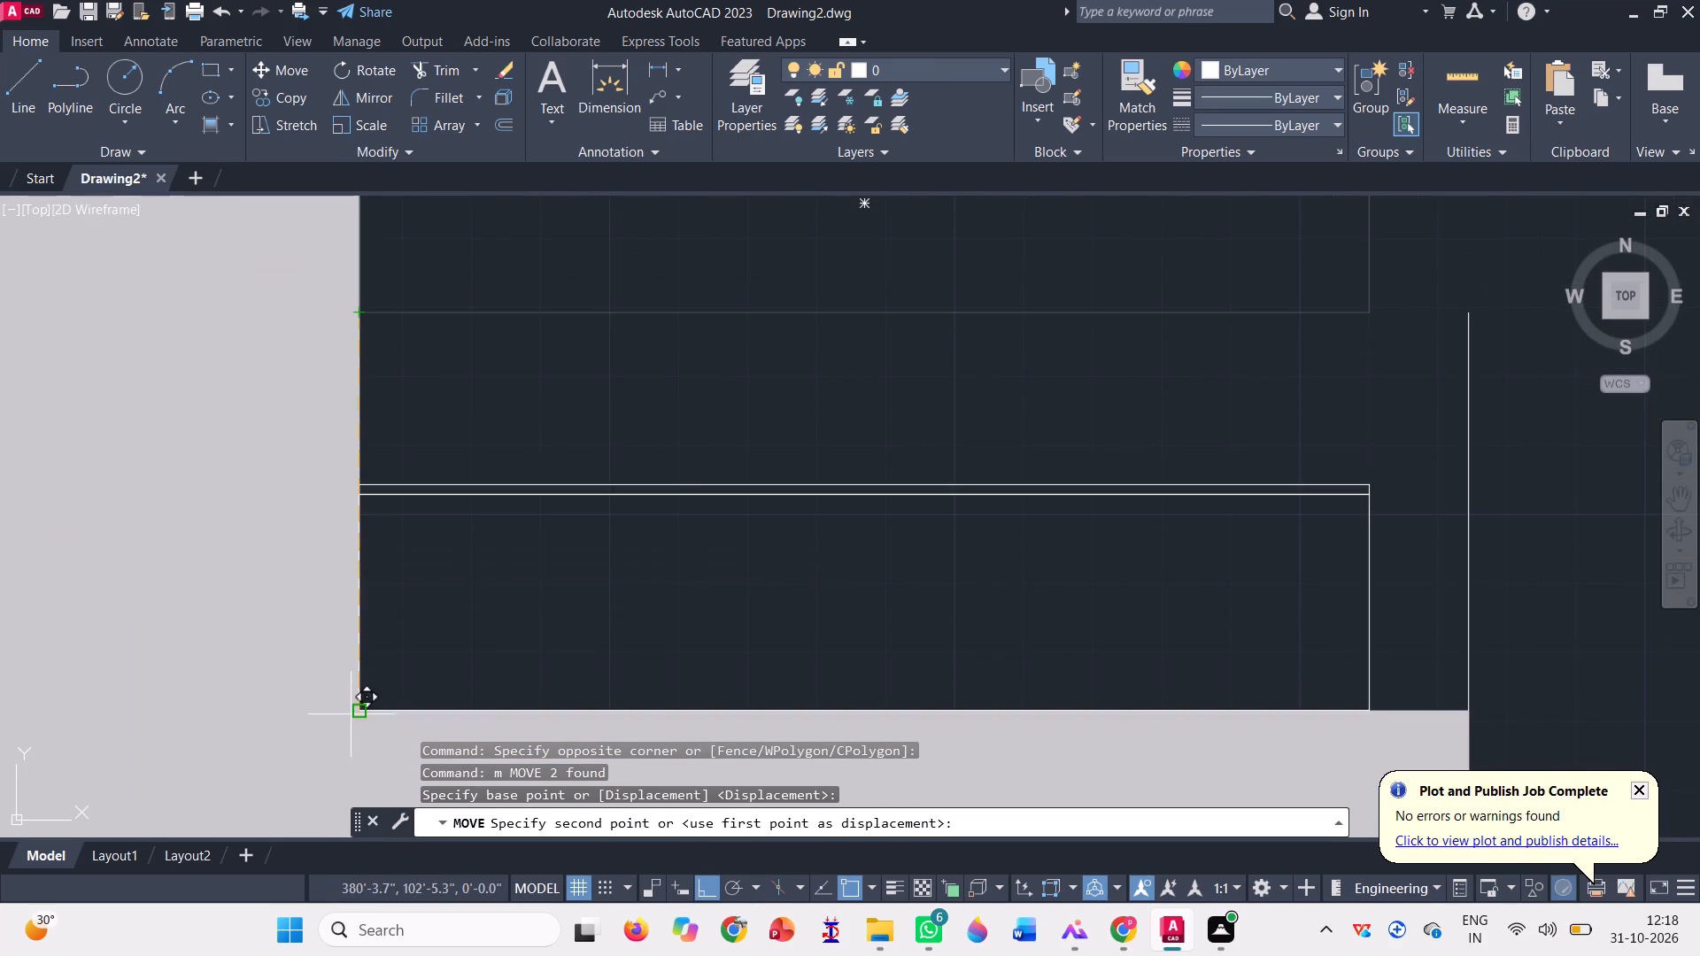
{"action": "left_click", "coordinate": [362, 705]}
{"action": "scroll", "coordinate": [468, 548], "scroll_direction": "down", "scroll_amount": 2}
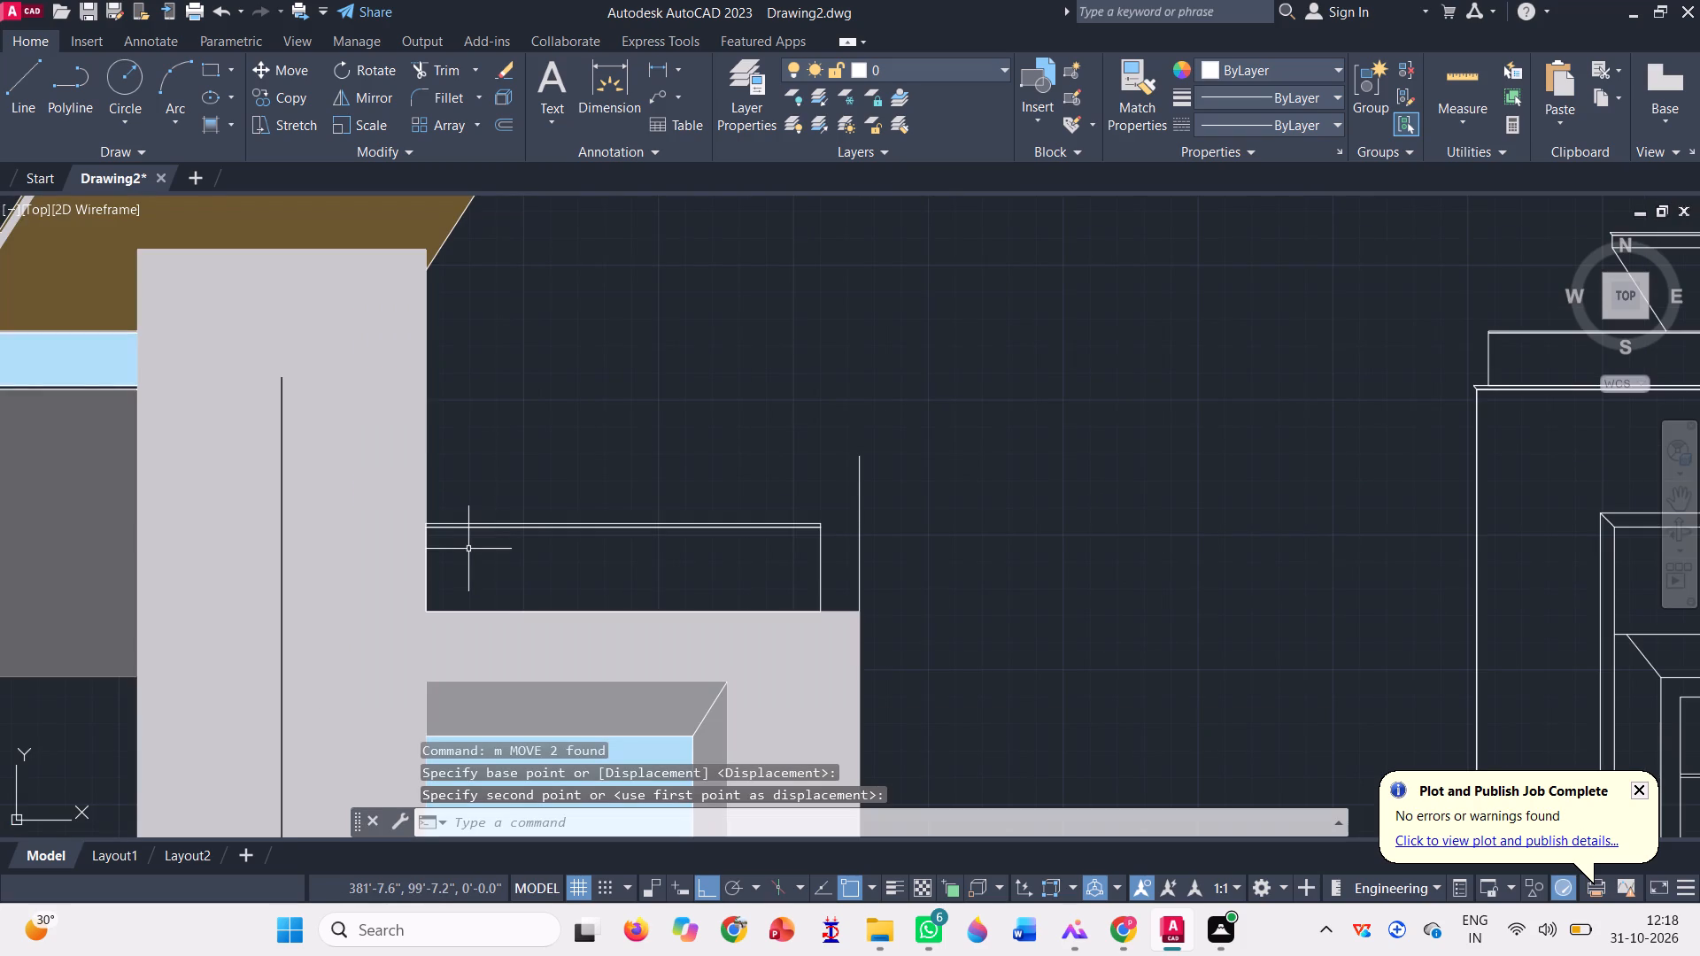
Trim off the right wing's outer vertical line where it projects above the wall fill.
{"action": "left_click", "coordinate": [437, 77]}
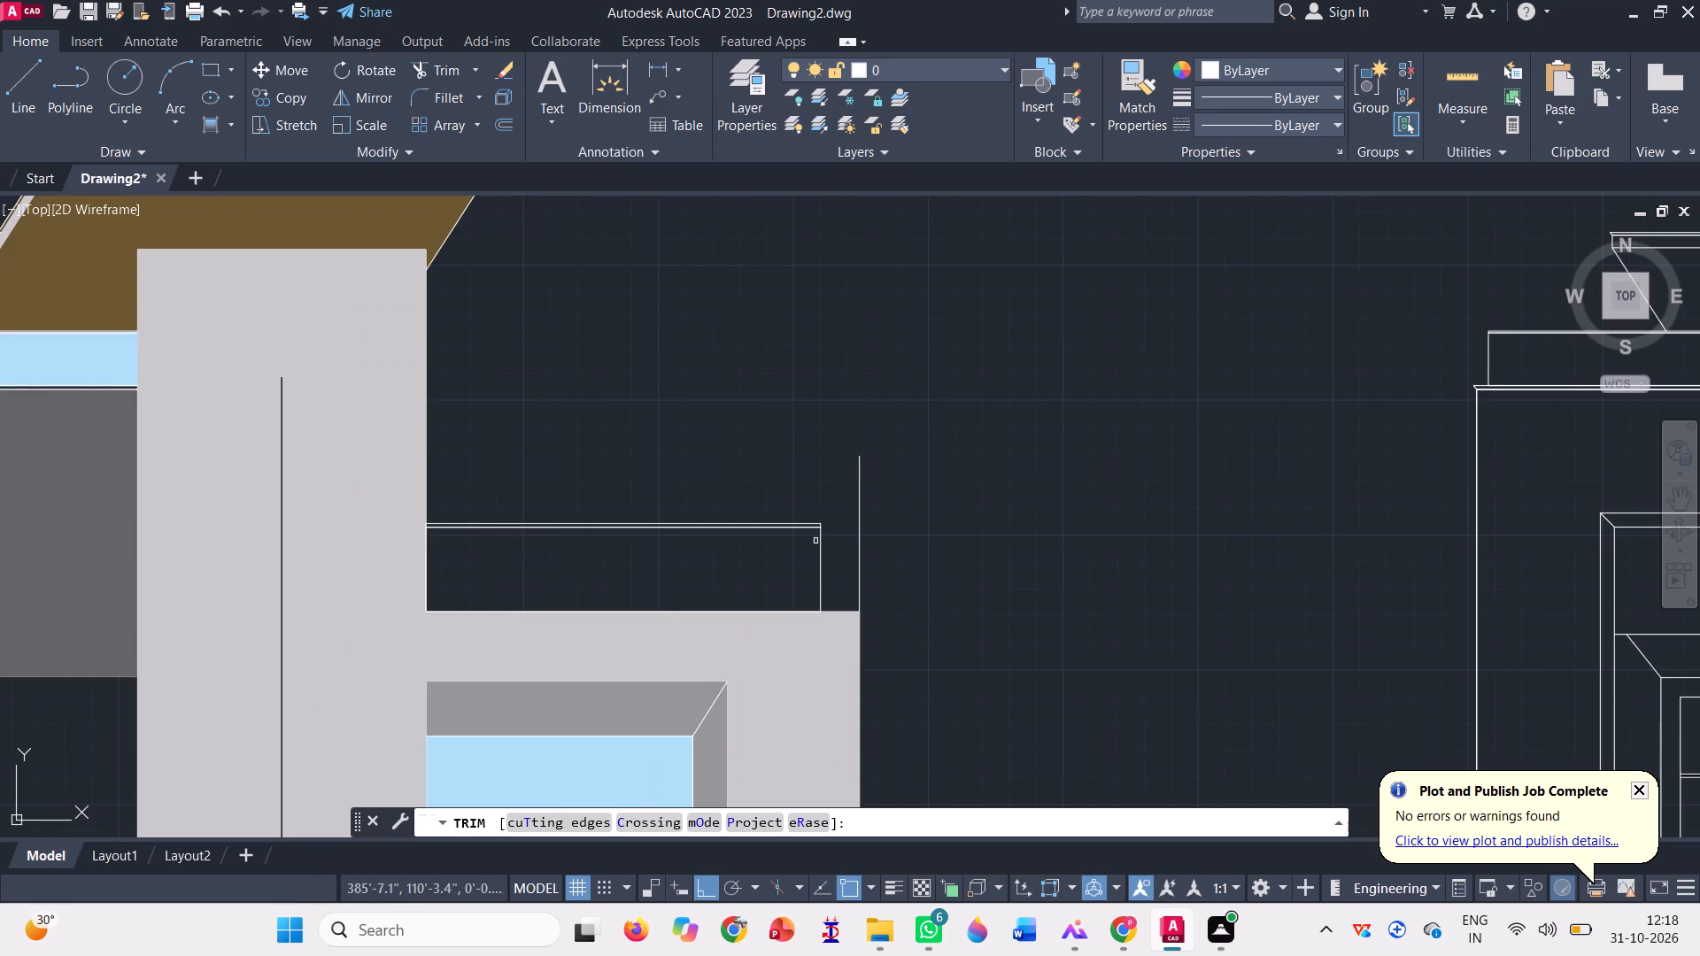
{"action": "left_click", "coordinate": [859, 534]}
{"action": "scroll", "coordinate": [860, 527], "scroll_direction": "down", "scroll_amount": 1}
{"action": "key", "text": "Escape"}
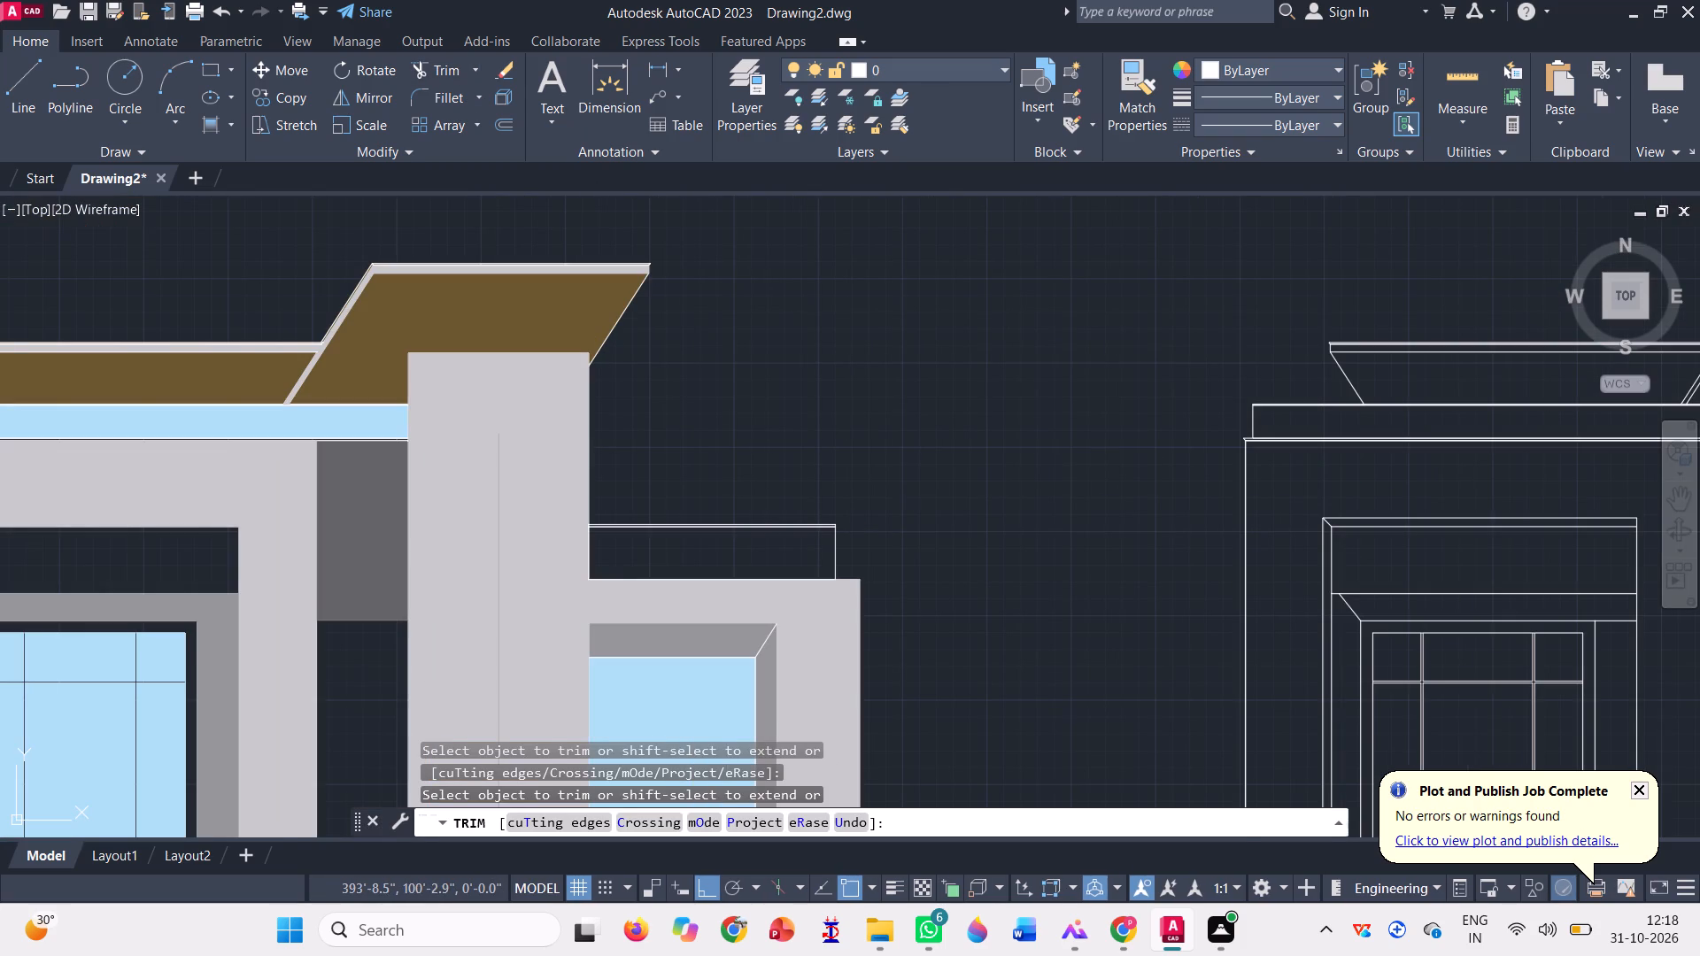
Fill the moved right-wing parapet strip with solid light blue 173,221,247 and finish the hatch.
{"action": "left_click", "coordinate": [207, 119]}
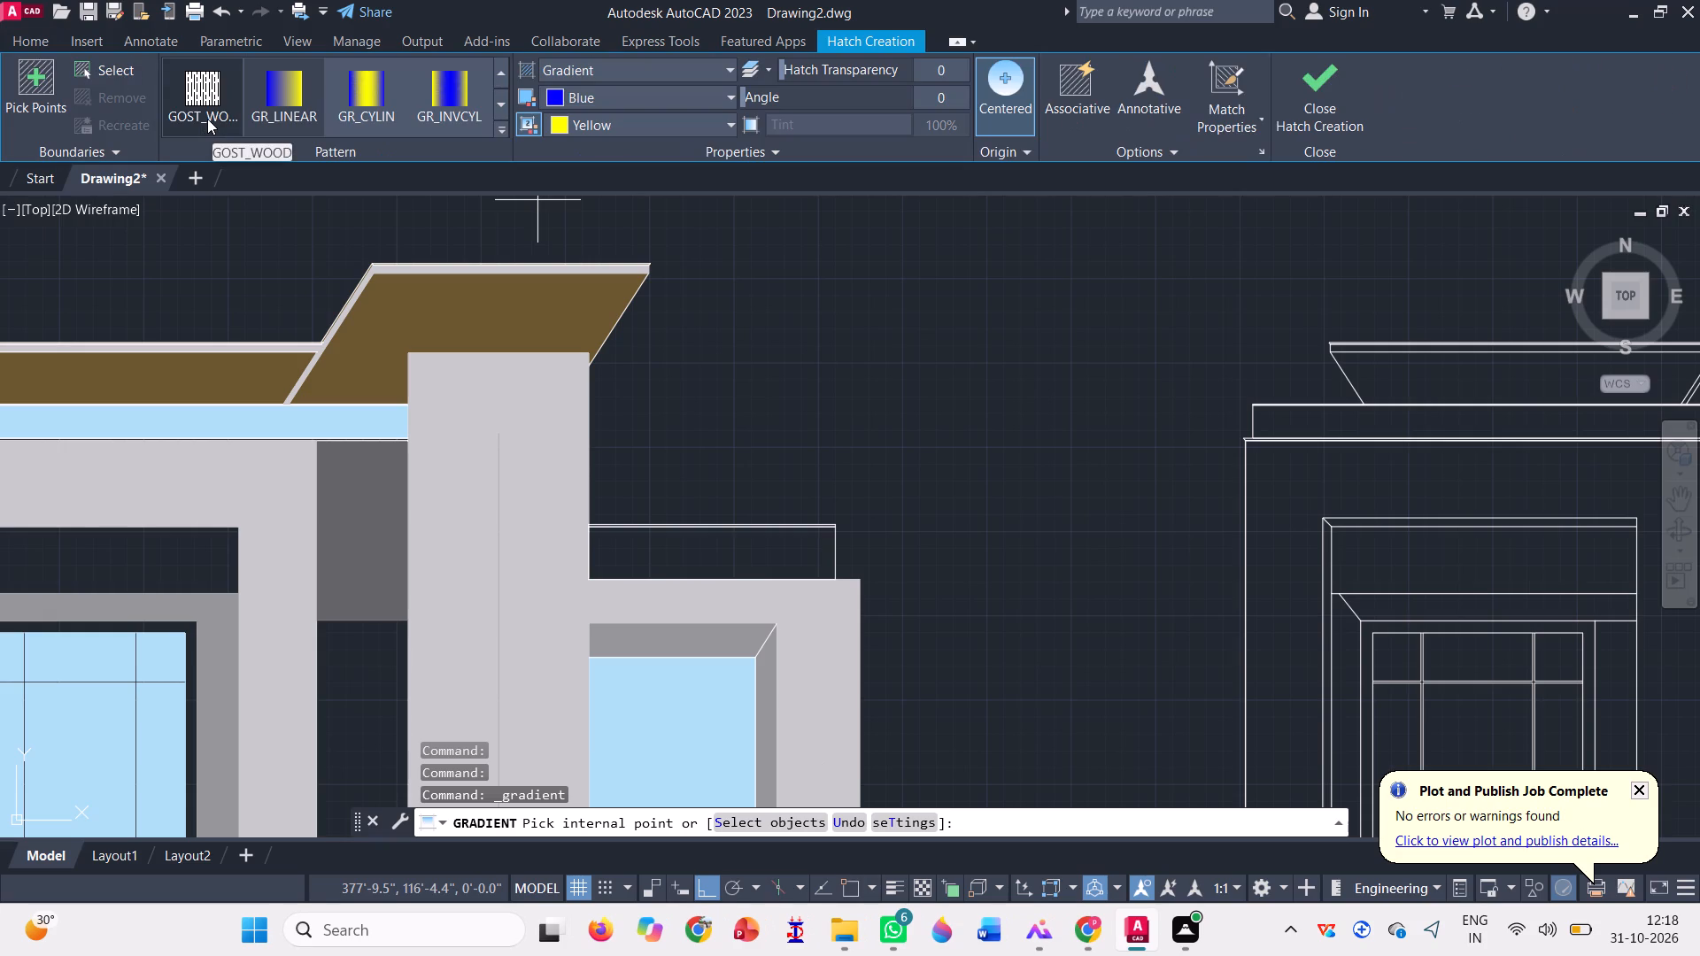
{"action": "scroll", "coordinate": [207, 119], "scroll_direction": "up", "scroll_amount": 10}
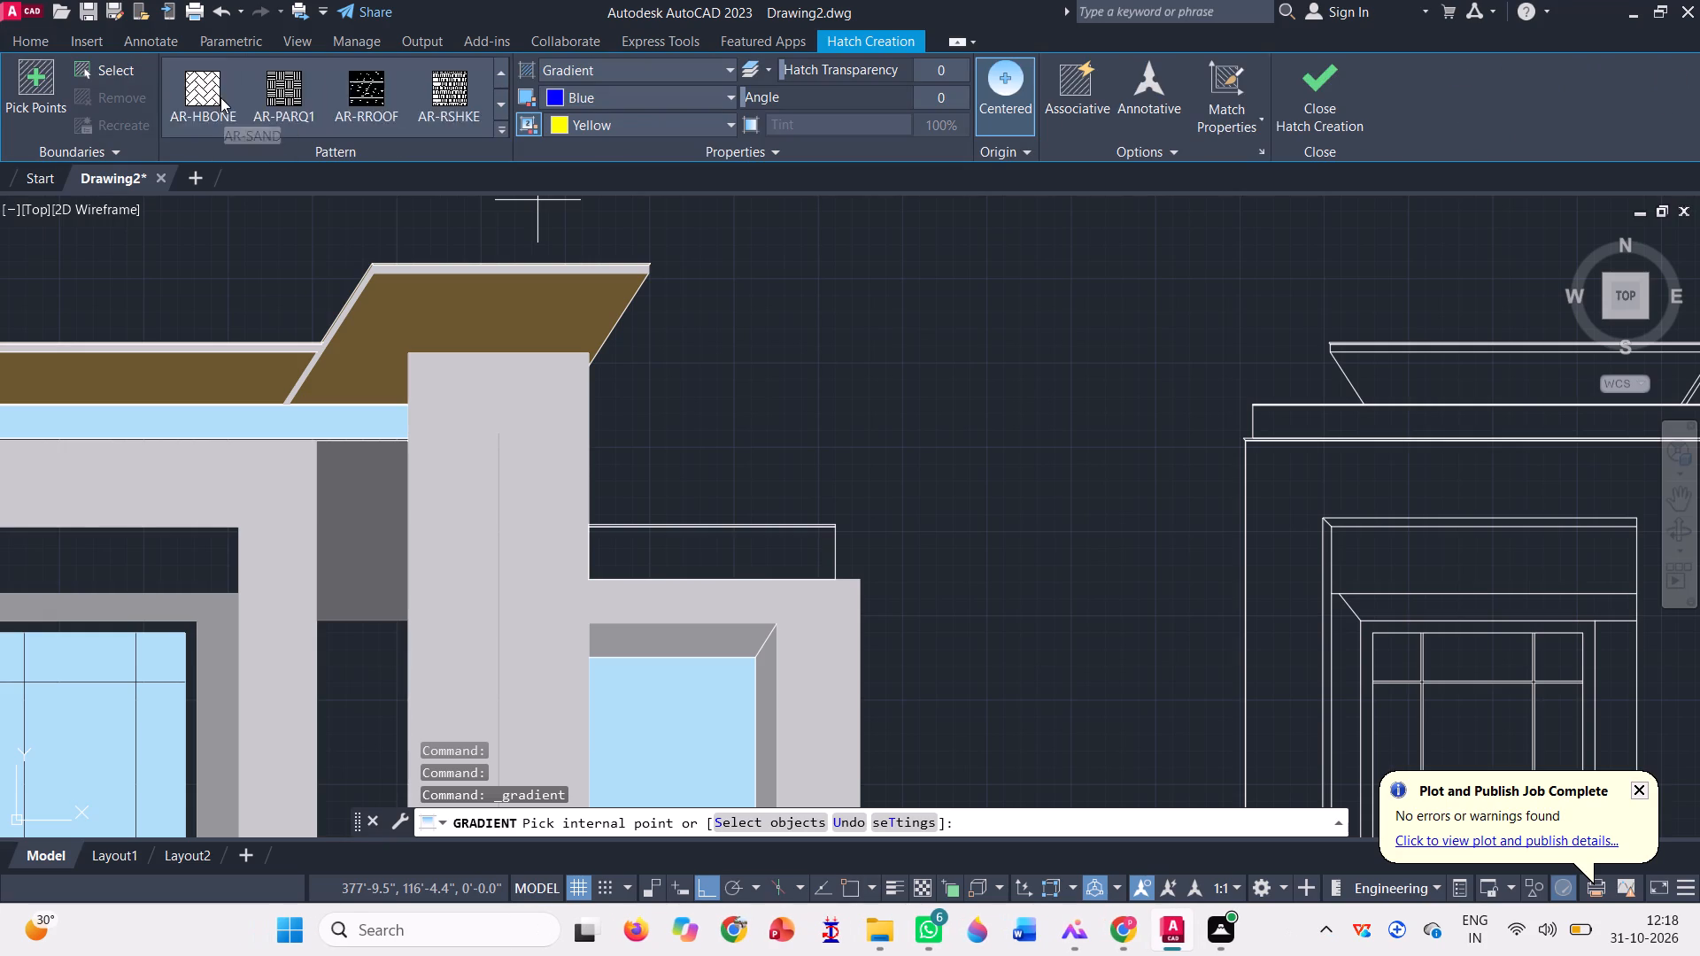
{"action": "scroll", "coordinate": [220, 97], "scroll_direction": "up", "scroll_amount": 10}
{"action": "left_click", "coordinate": [197, 104]}
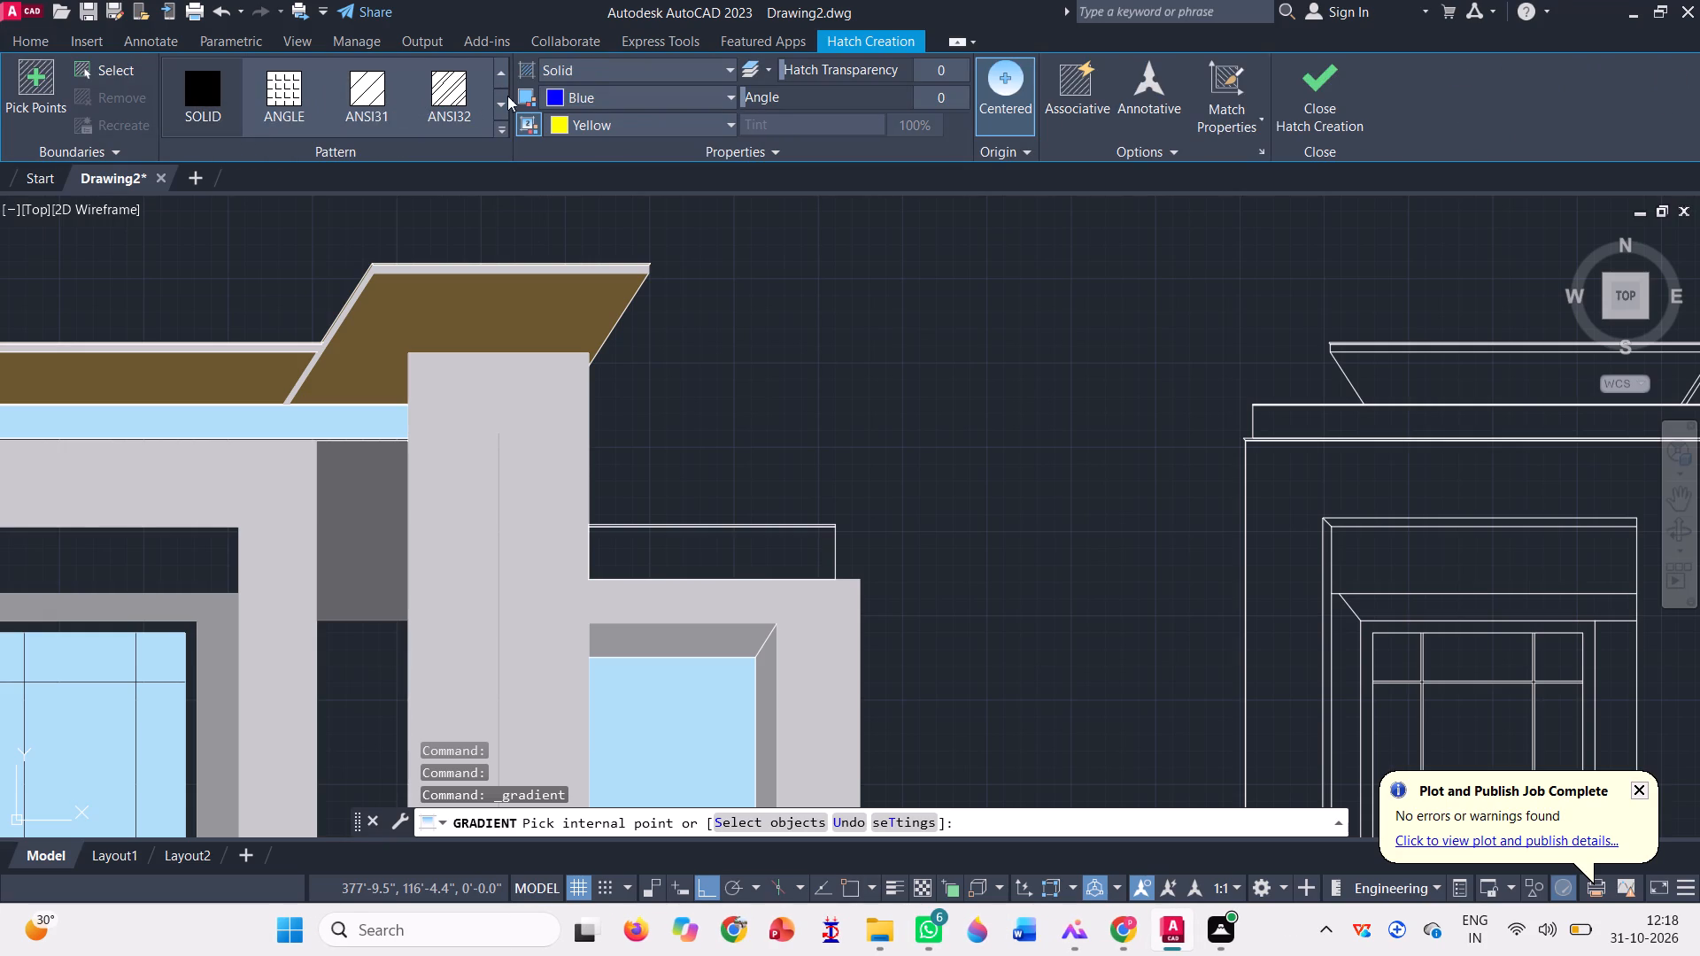
{"action": "left_click", "coordinate": [599, 101]}
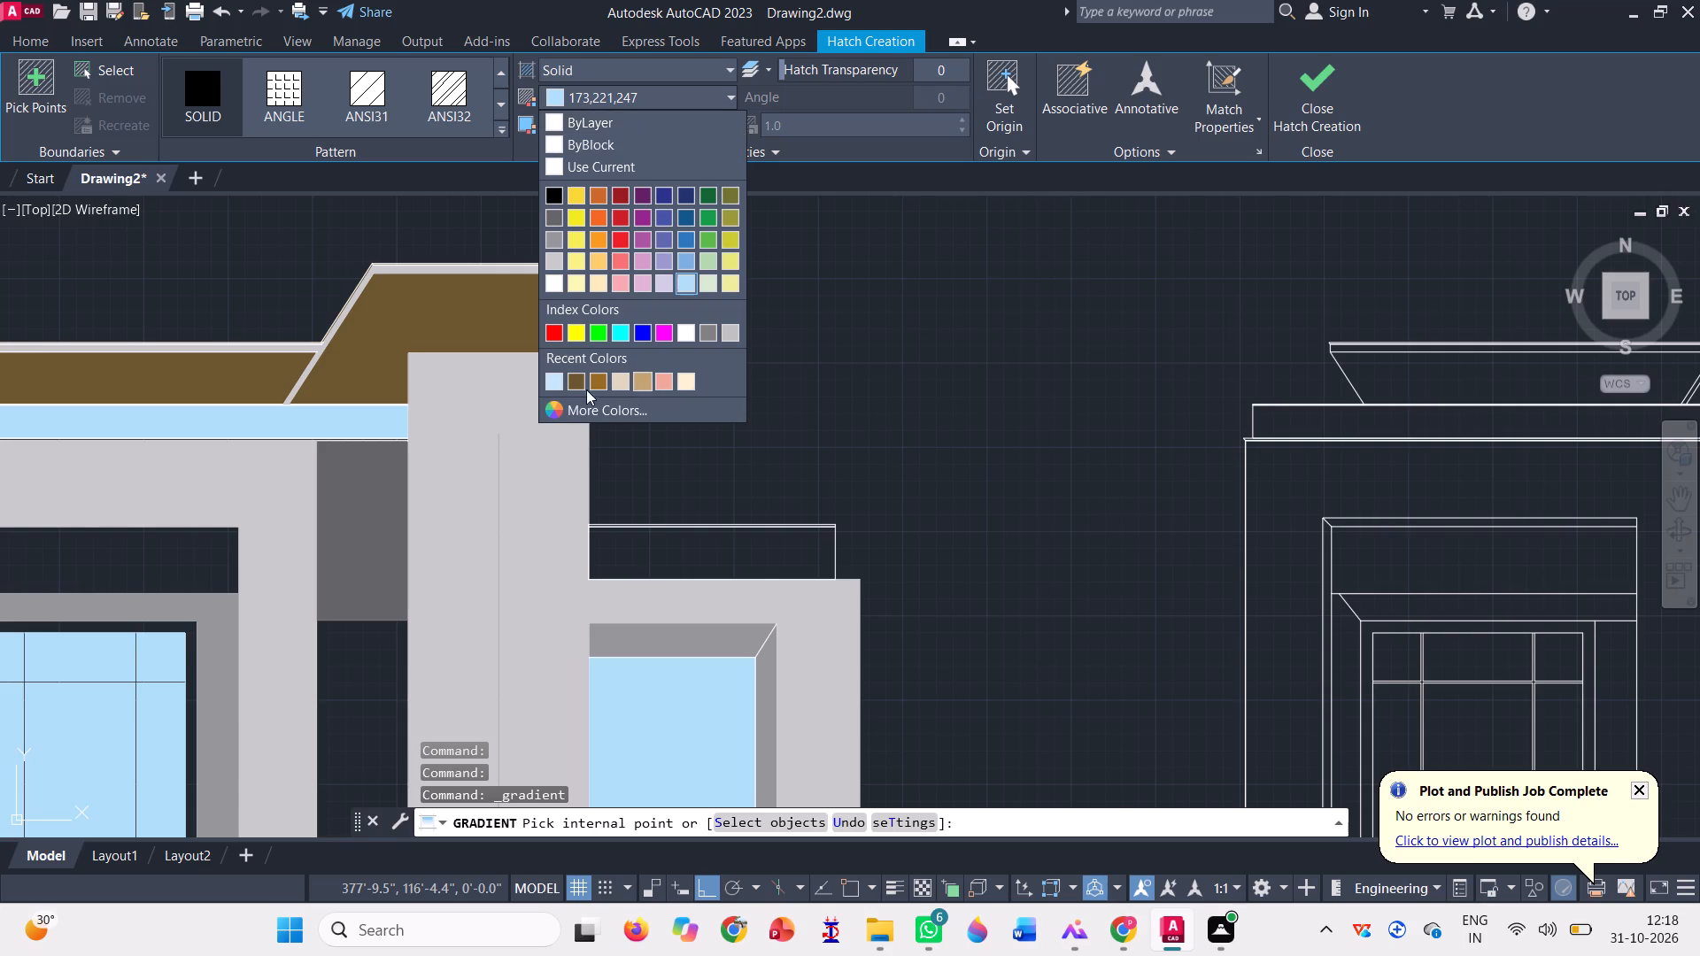
{"action": "left_click", "coordinate": [796, 412]}
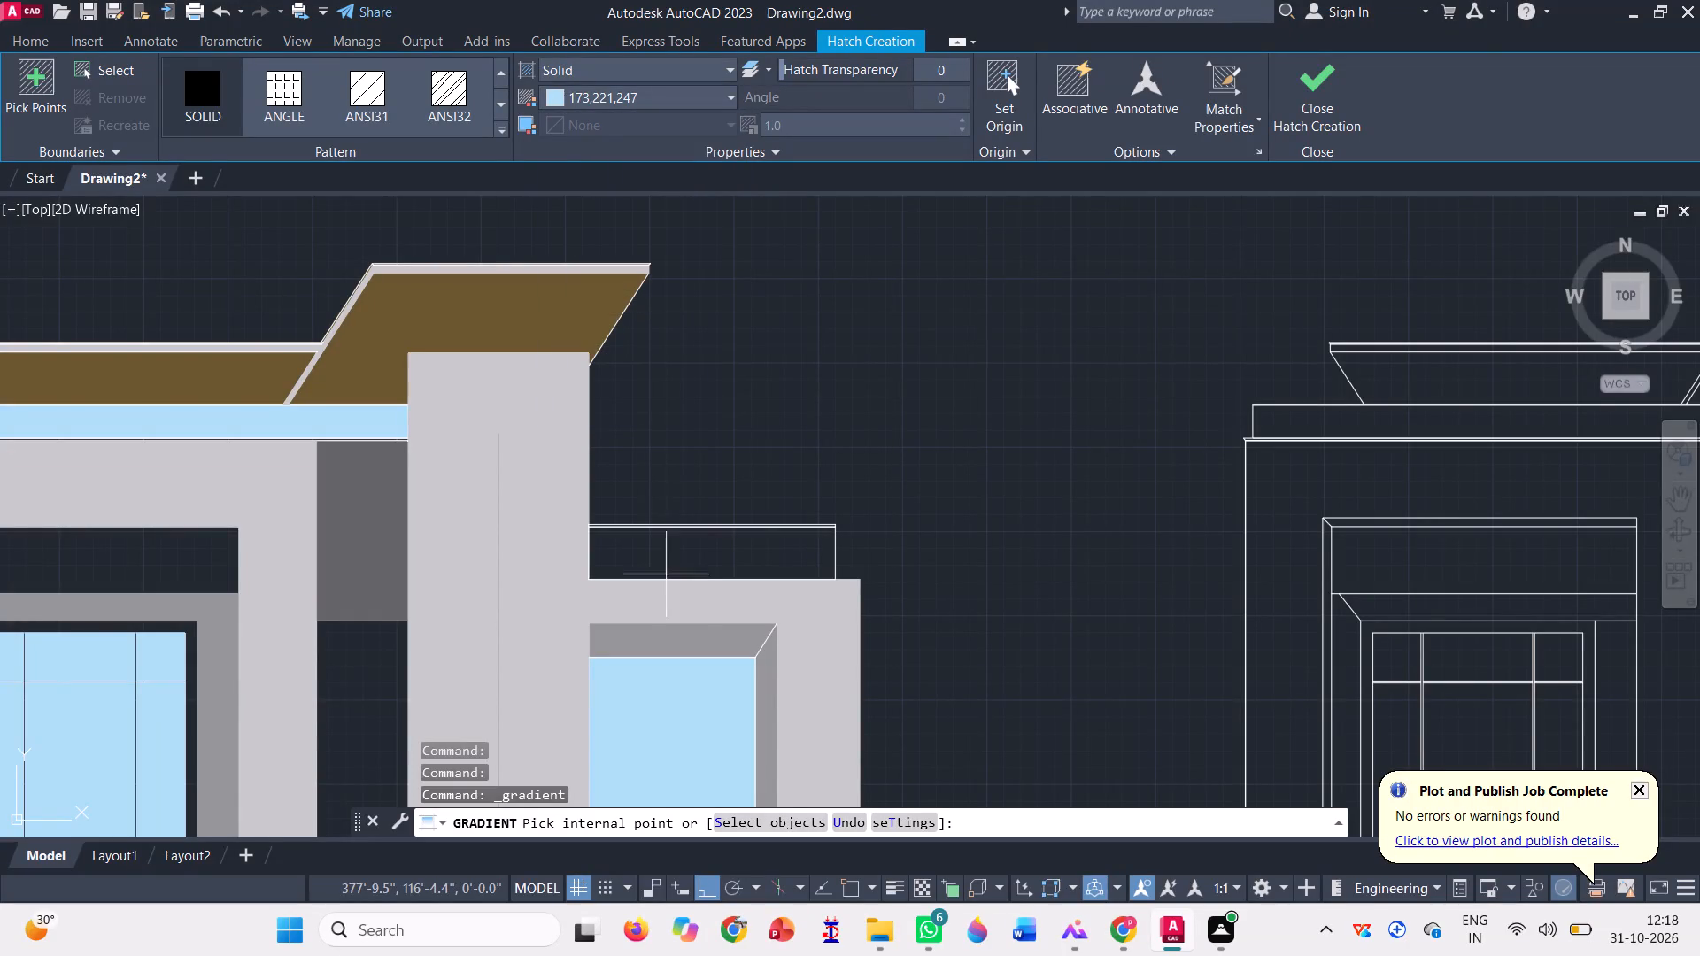
{"action": "scroll", "coordinate": [648, 597], "scroll_direction": "up", "scroll_amount": 3}
{"action": "left_click", "coordinate": [673, 544]}
{"action": "scroll", "coordinate": [629, 610], "scroll_direction": "down", "scroll_amount": 2}
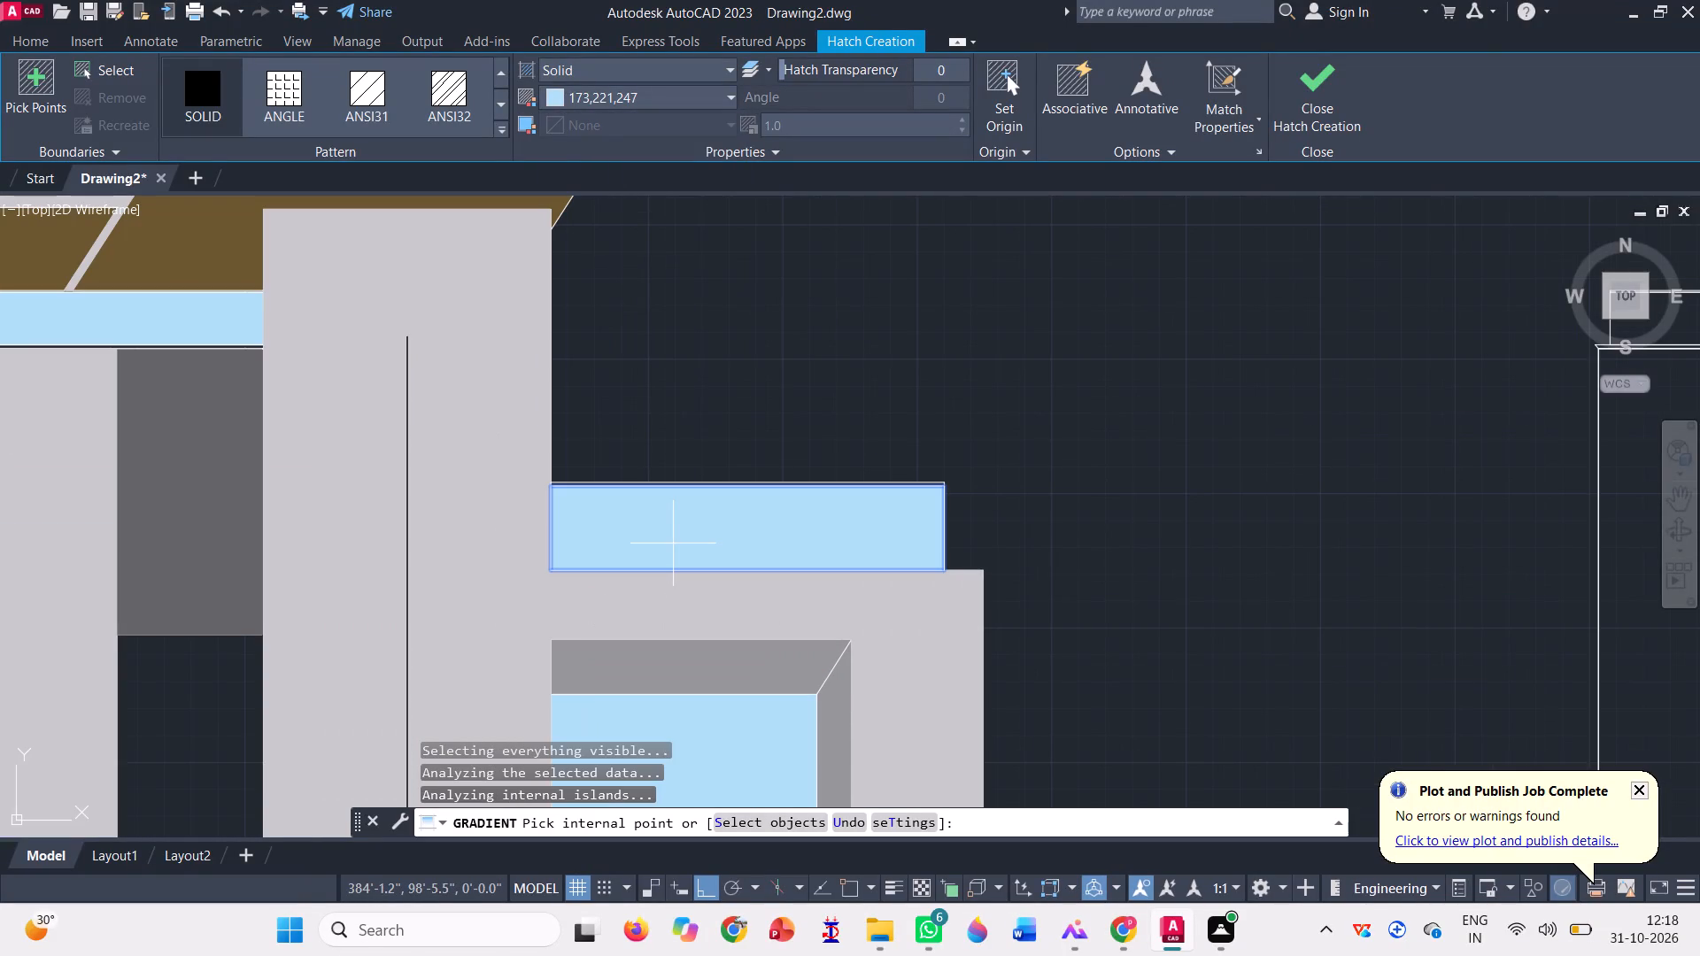
{"action": "scroll", "coordinate": [625, 599], "scroll_direction": "down", "scroll_amount": 5}
{"action": "scroll", "coordinate": [627, 501], "scroll_direction": "down", "scroll_amount": 5}
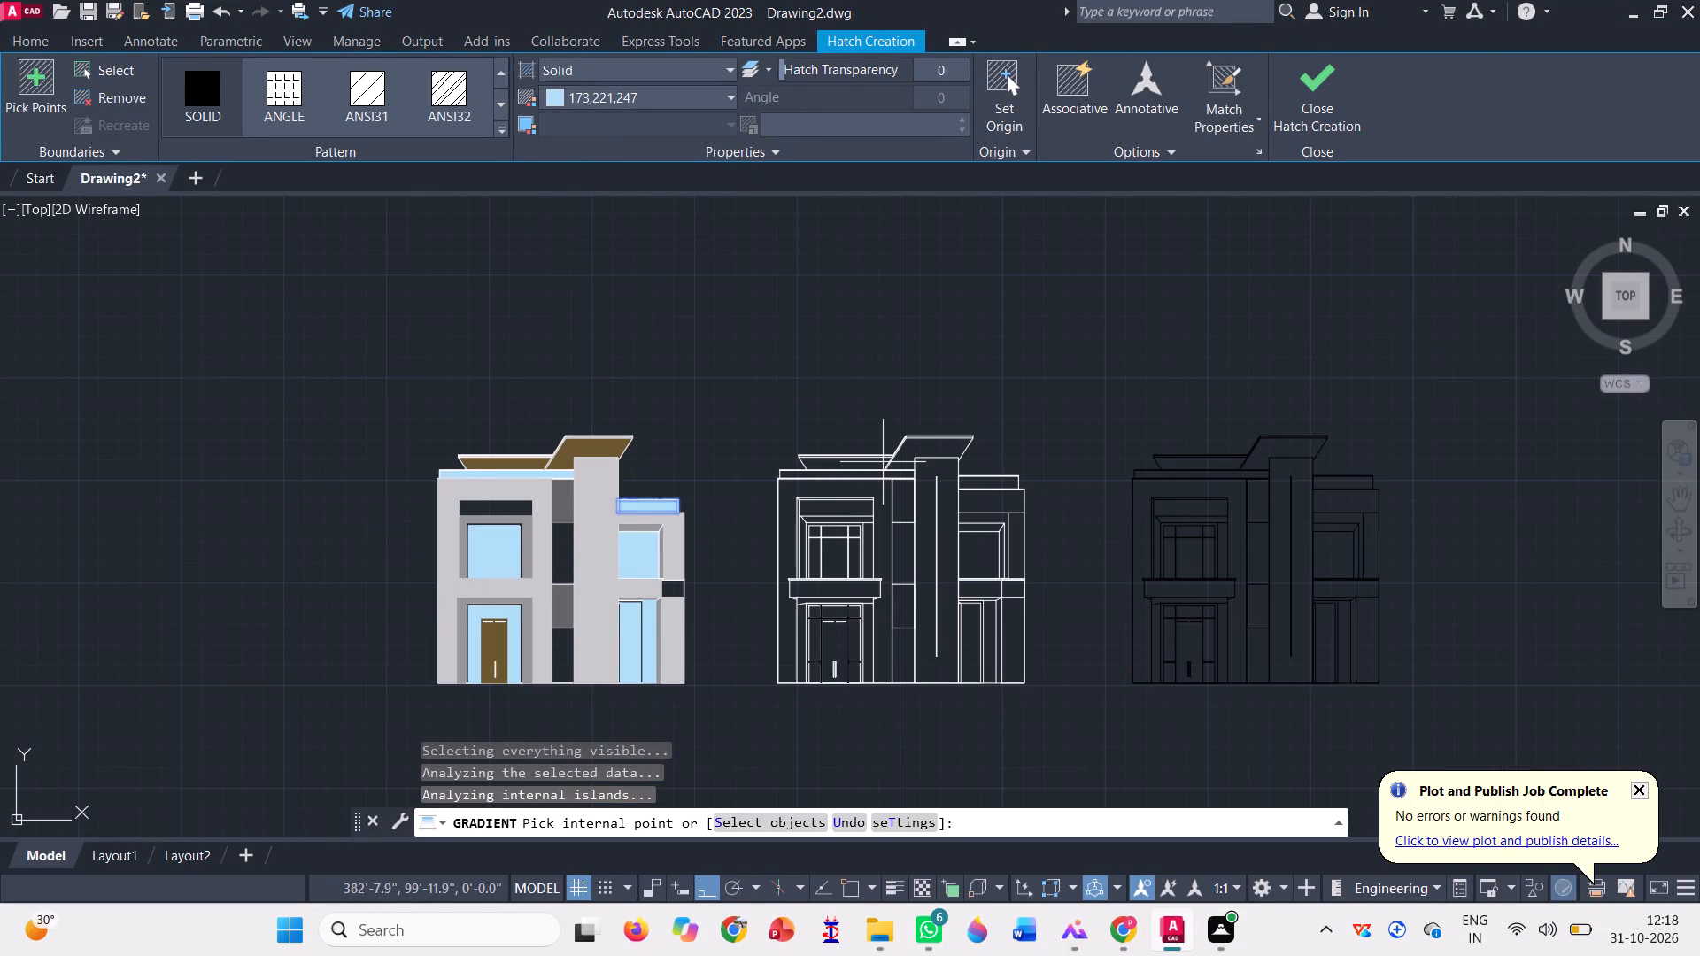
{"action": "scroll", "coordinate": [675, 584], "scroll_direction": "up", "scroll_amount": 3}
{"action": "scroll", "coordinate": [683, 585], "scroll_direction": "down", "scroll_amount": 1}
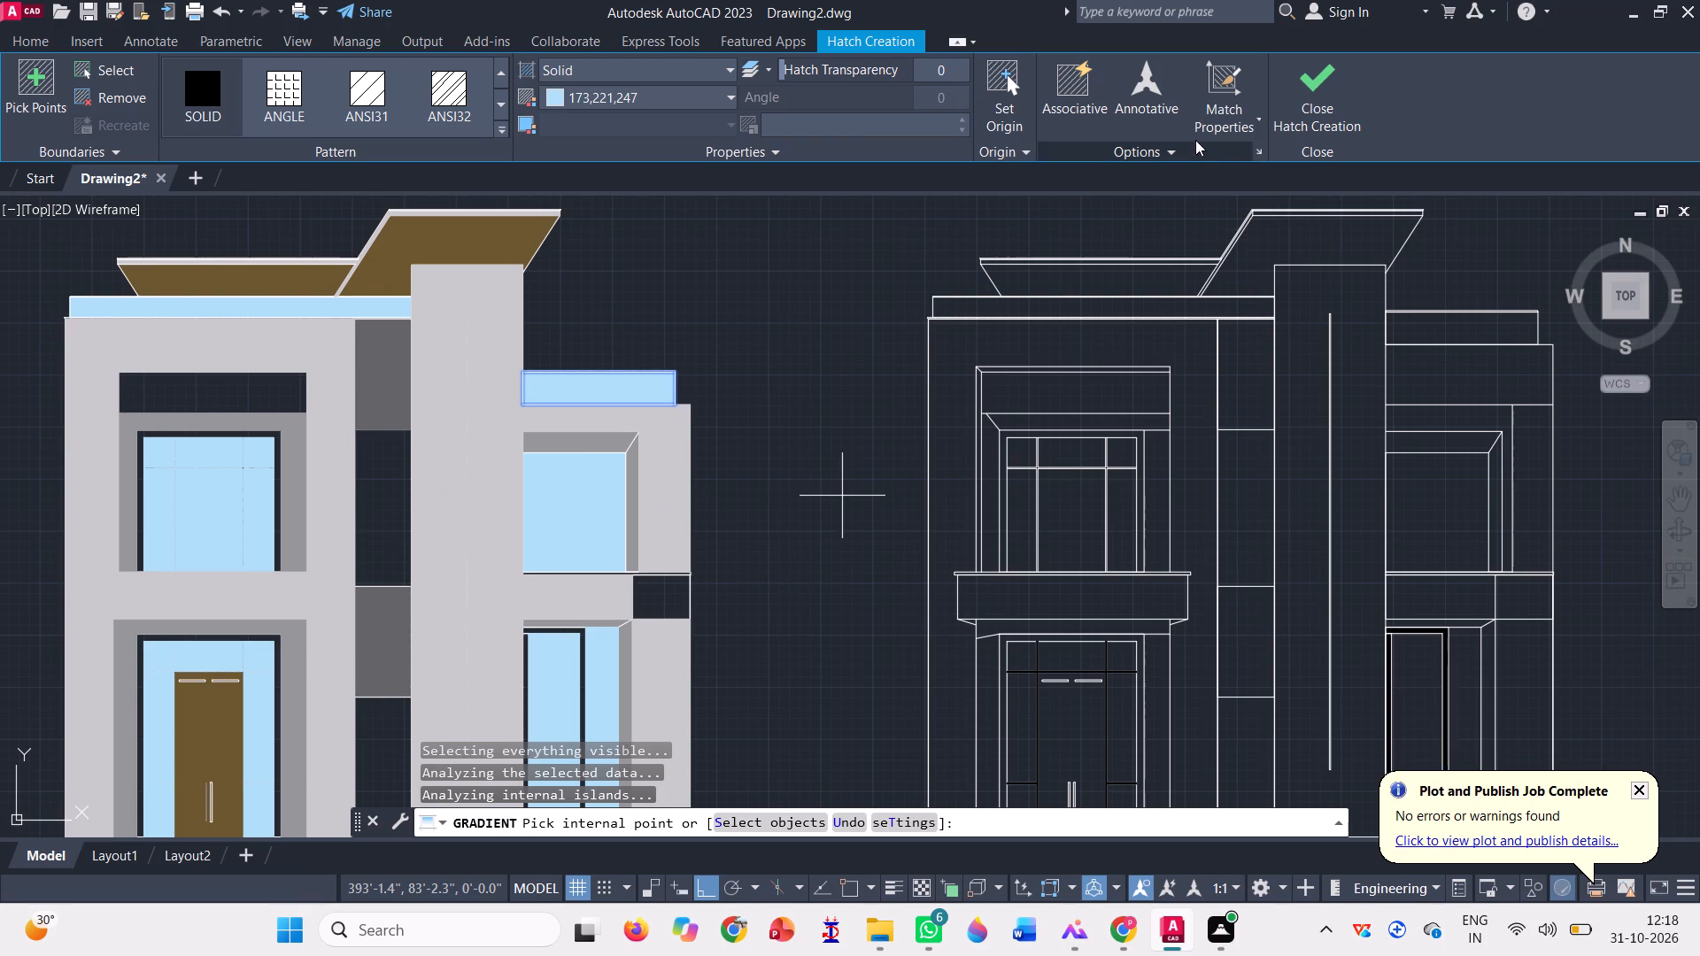
{"action": "left_click", "coordinate": [1311, 91]}
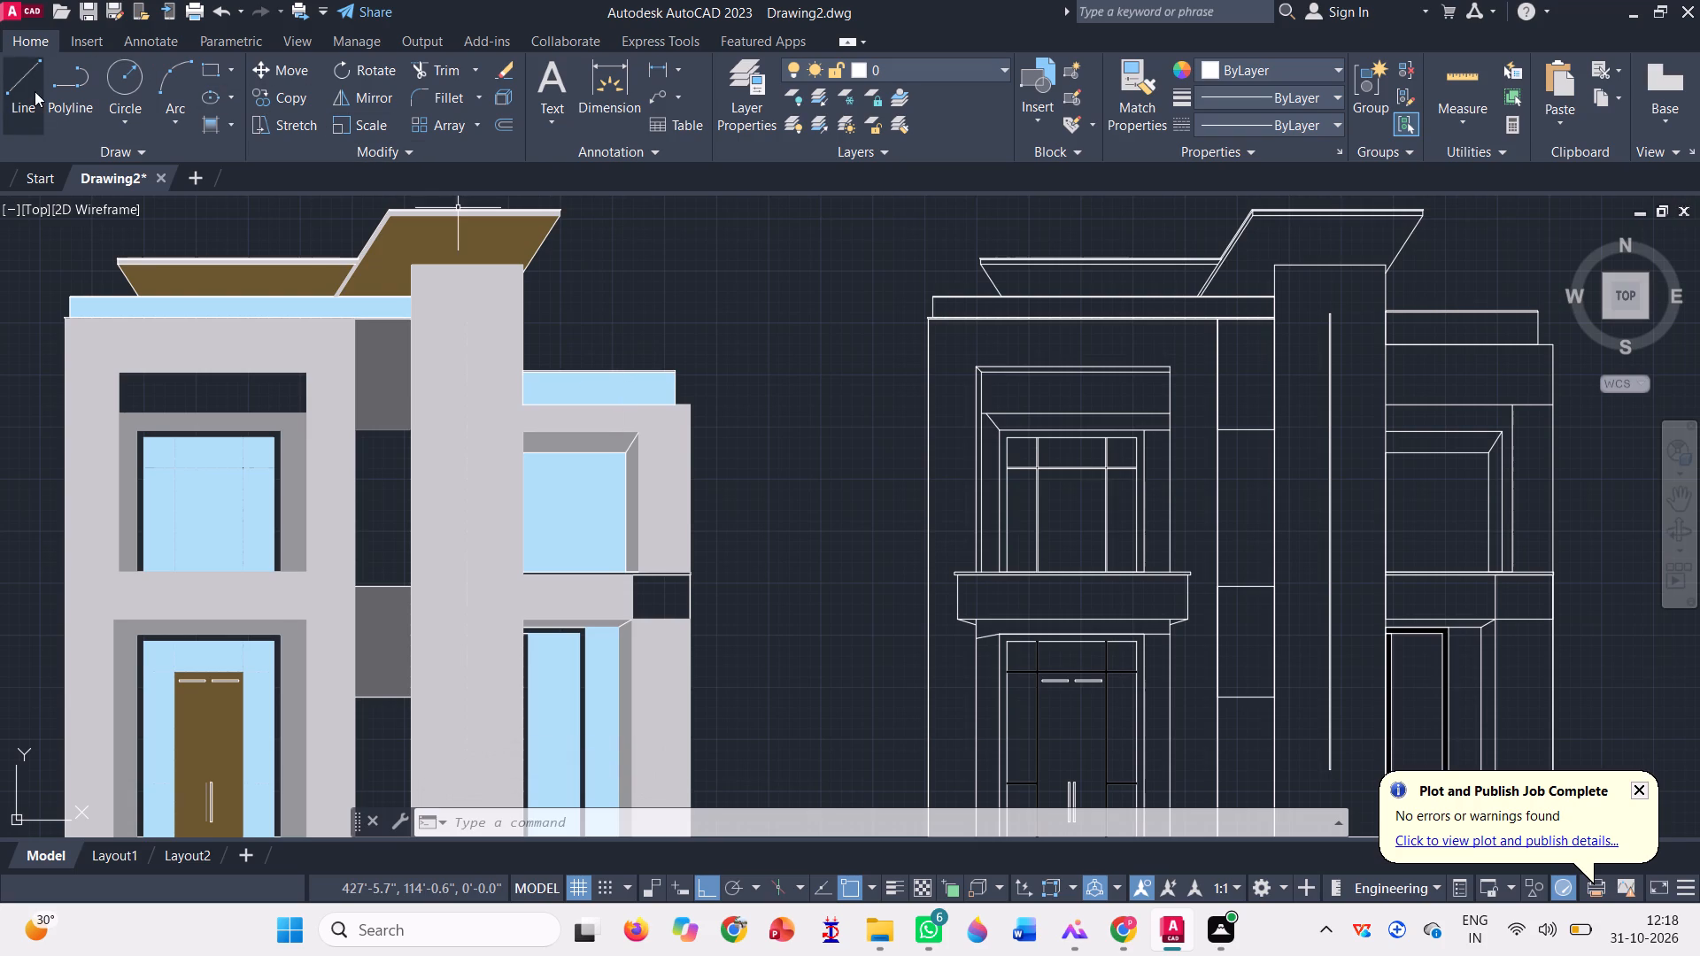
Fill the empty rectangle between the right wing's floors with solid light gray 199,200,202 and finish the hatch.
{"action": "left_click", "coordinate": [203, 126]}
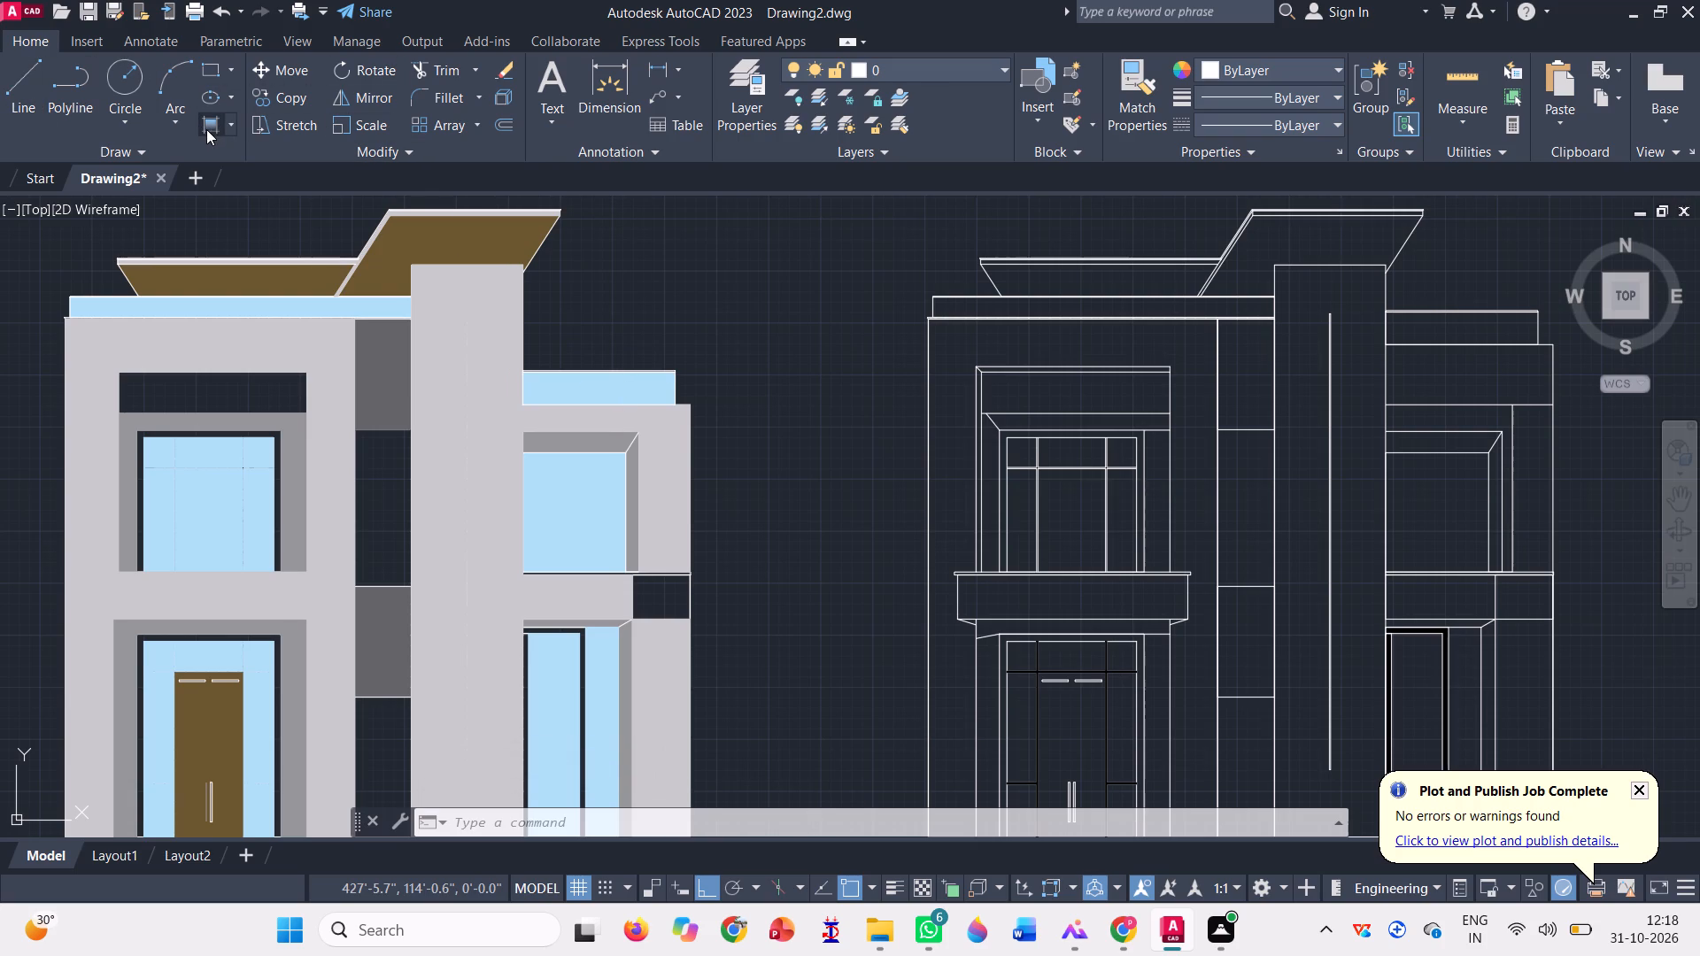
{"action": "scroll", "coordinate": [262, 108], "scroll_direction": "up", "scroll_amount": 2}
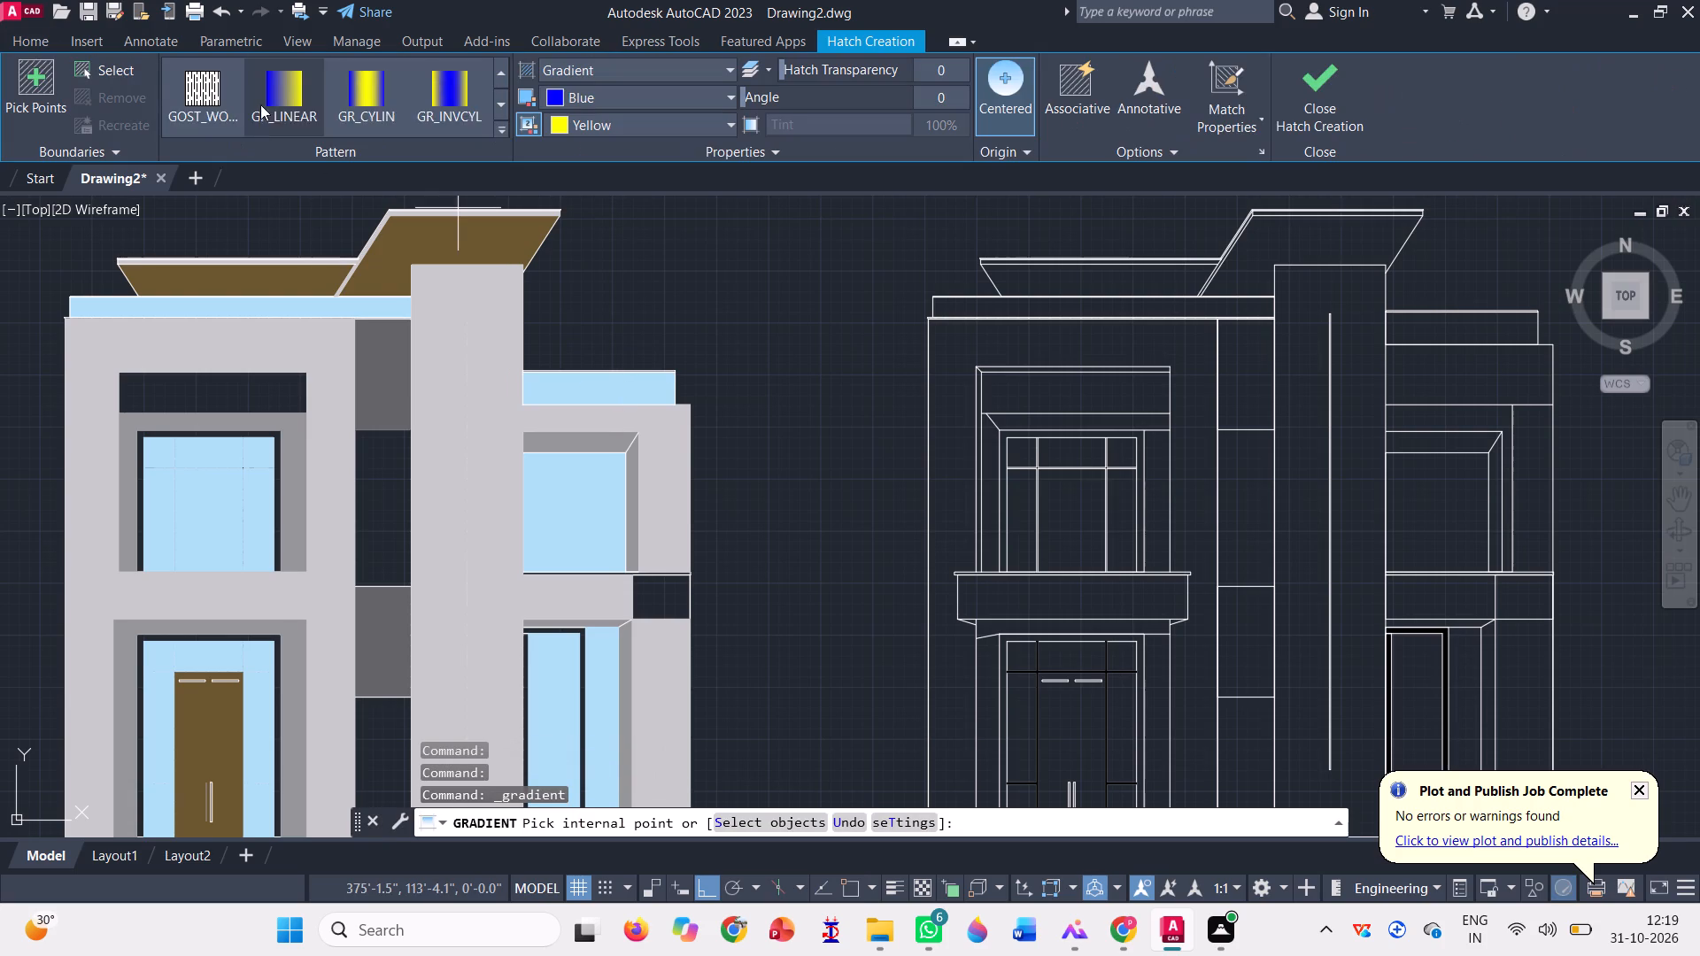
{"action": "scroll", "coordinate": [260, 104], "scroll_direction": "up", "scroll_amount": 16}
{"action": "left_click", "coordinate": [197, 117]}
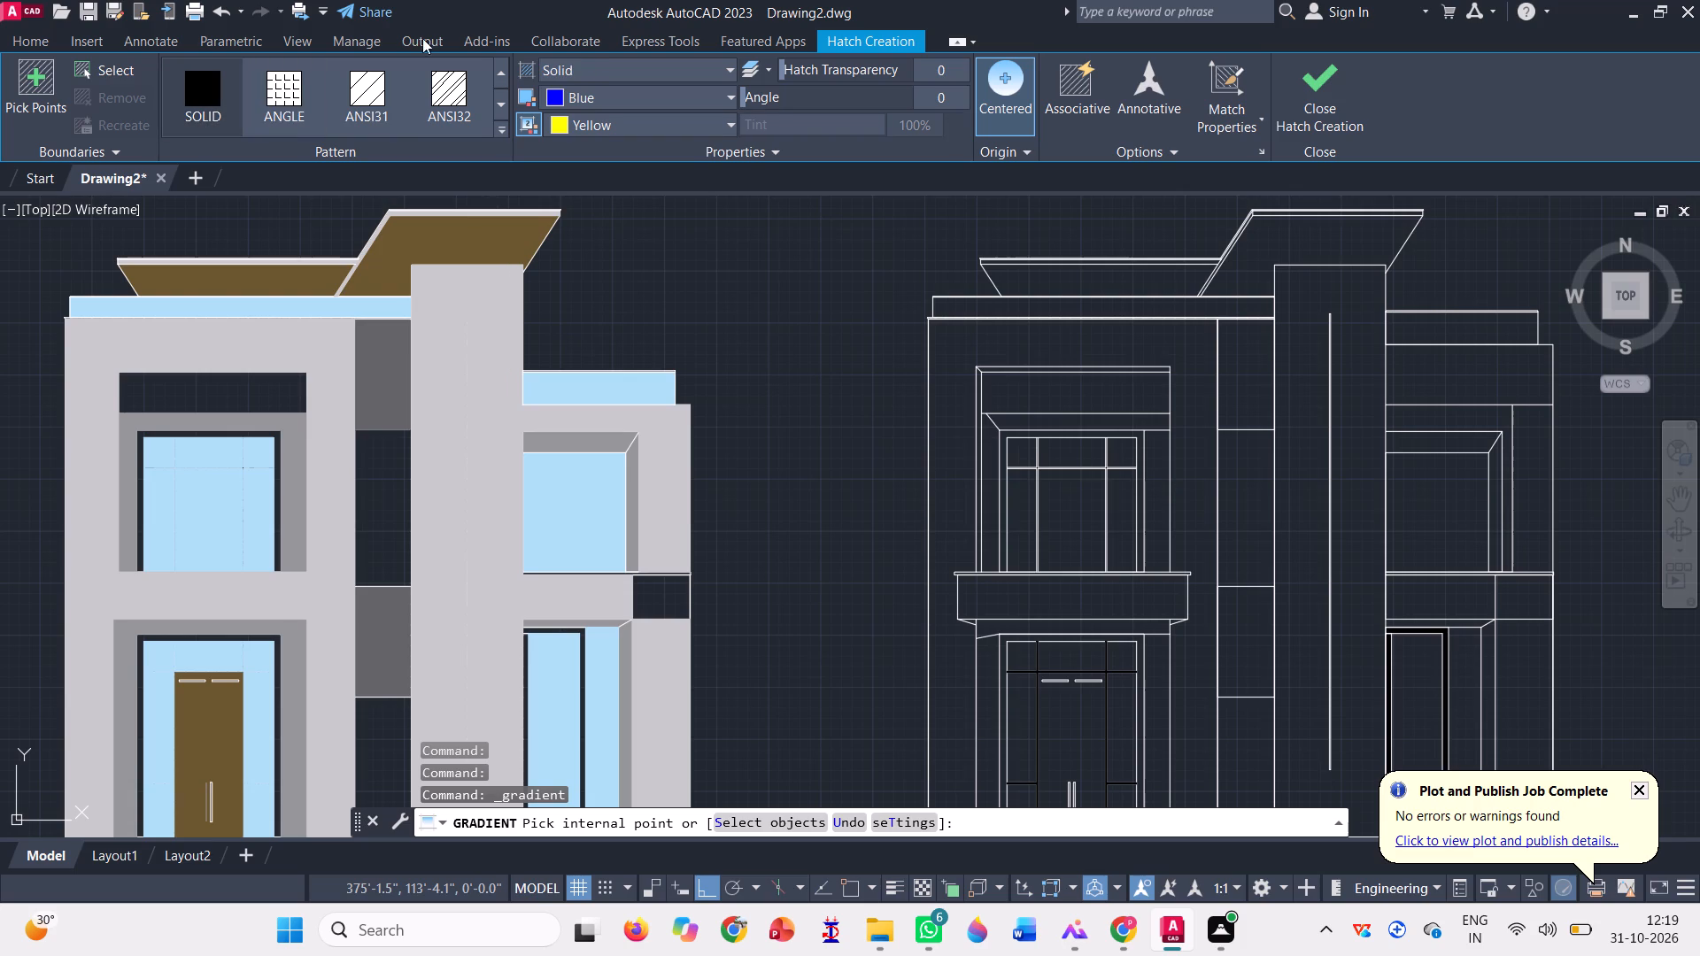
{"action": "left_click", "coordinate": [589, 94]}
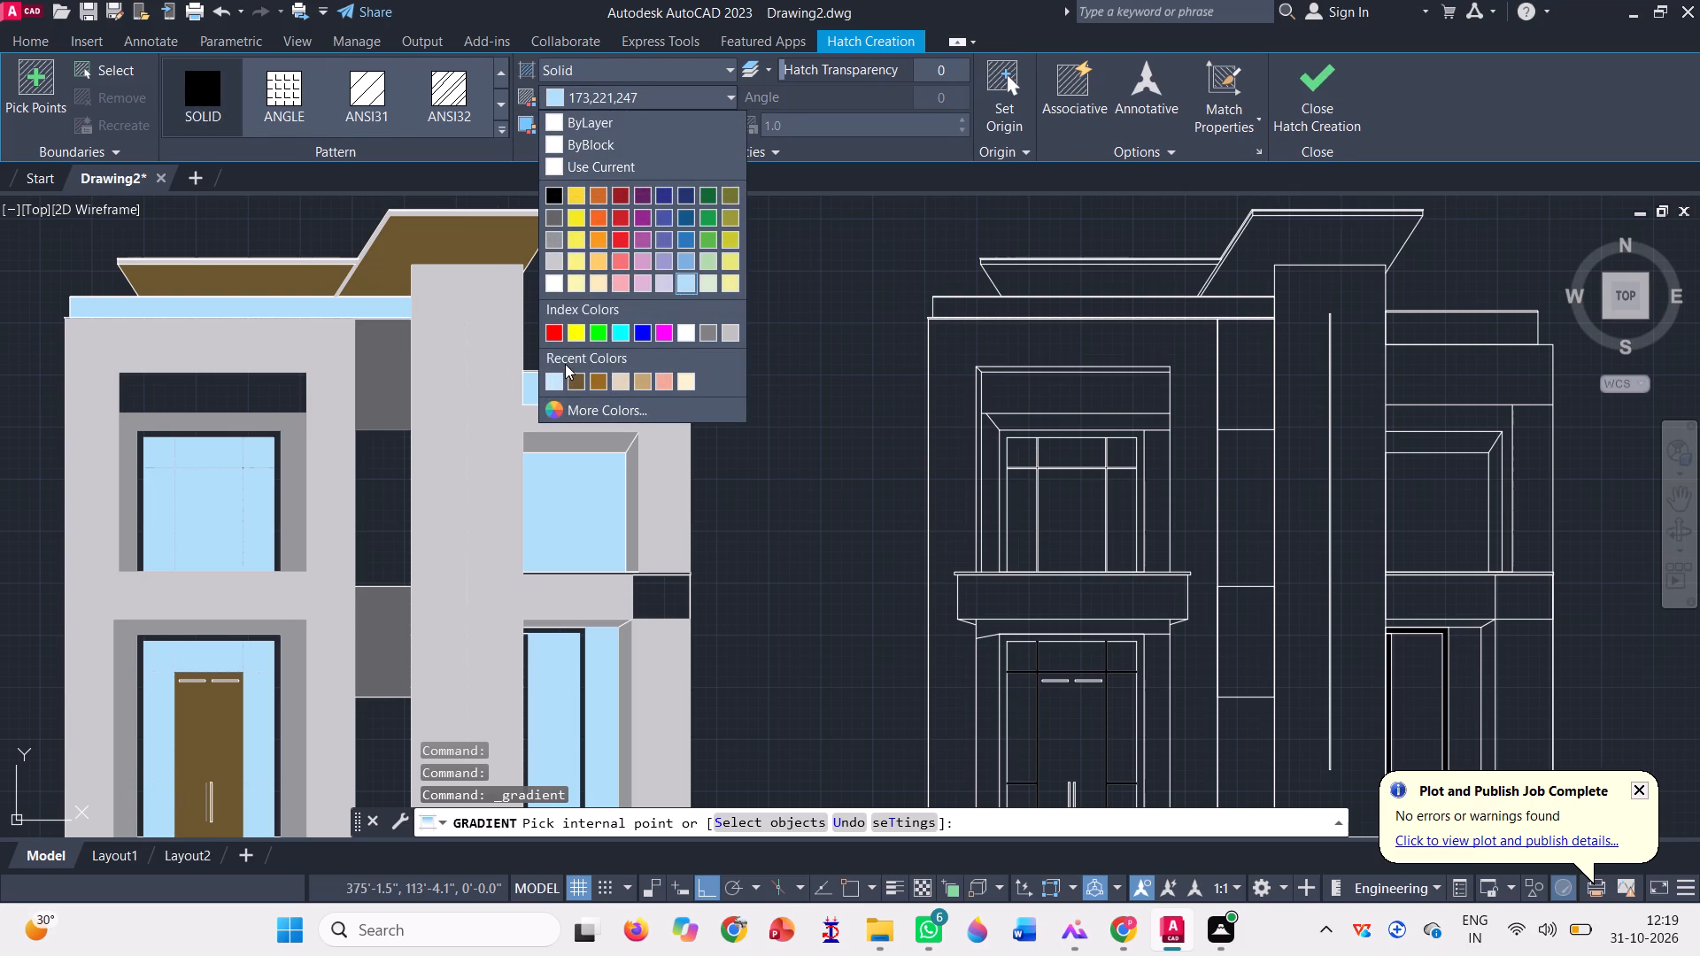
{"action": "left_click", "coordinate": [558, 266]}
{"action": "scroll", "coordinate": [639, 587], "scroll_direction": "up", "scroll_amount": 3}
{"action": "left_click", "coordinate": [655, 627]}
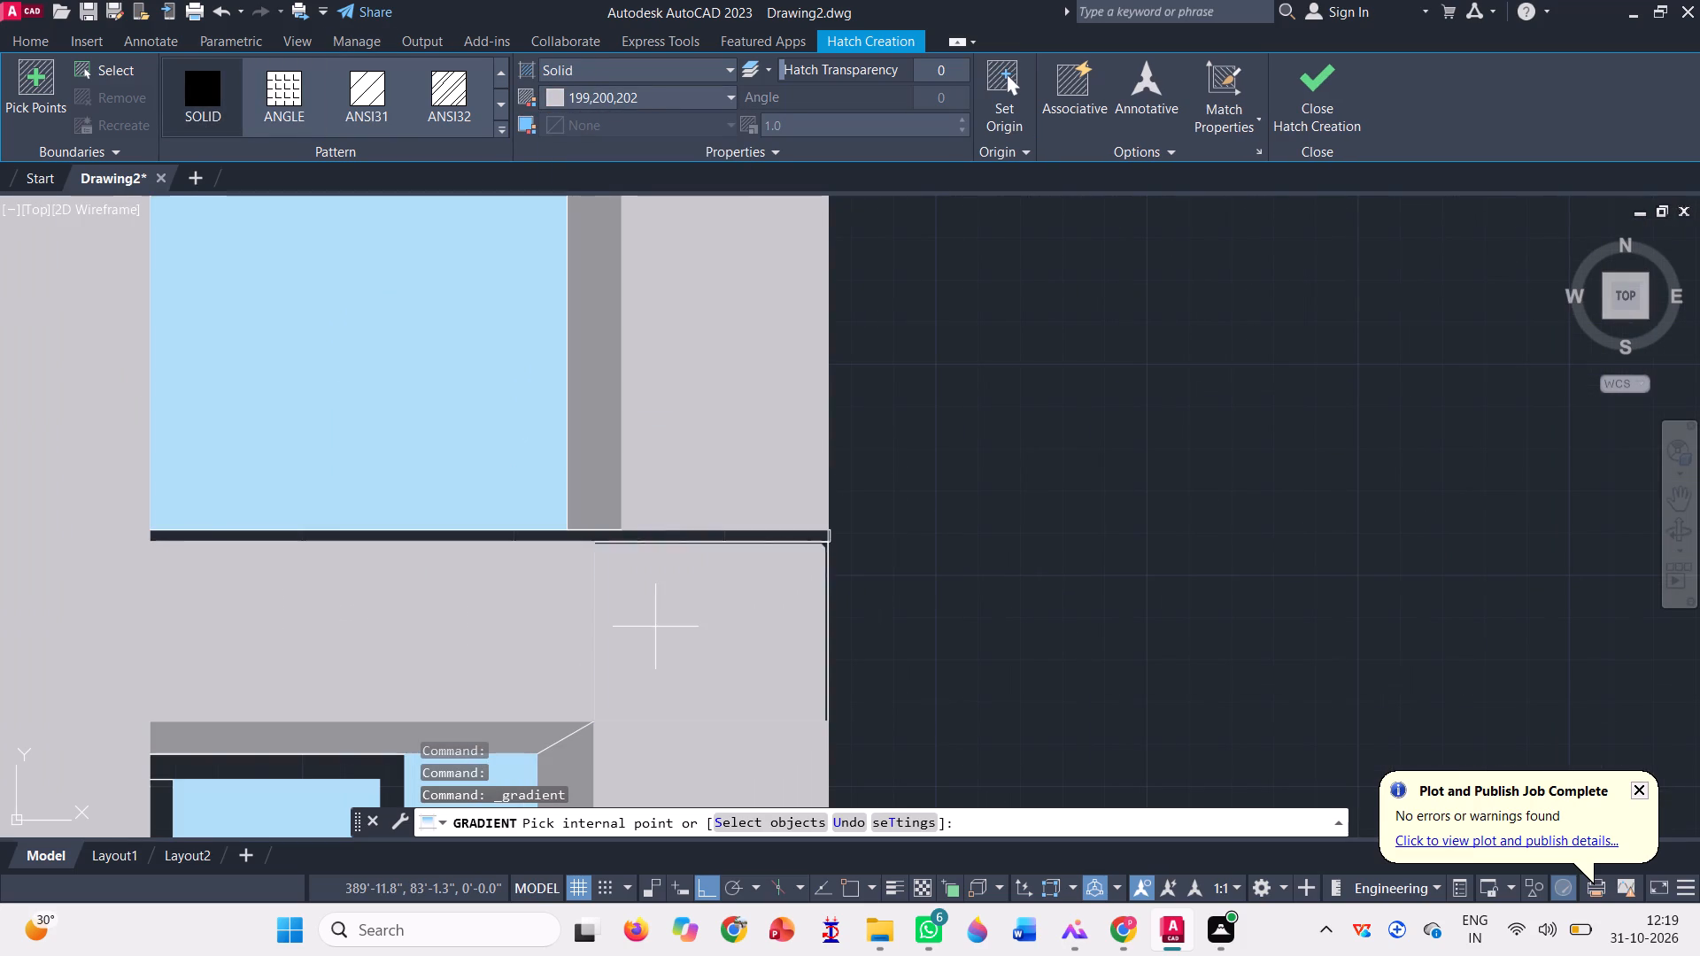
{"action": "scroll", "coordinate": [651, 625], "scroll_direction": "down", "scroll_amount": 7}
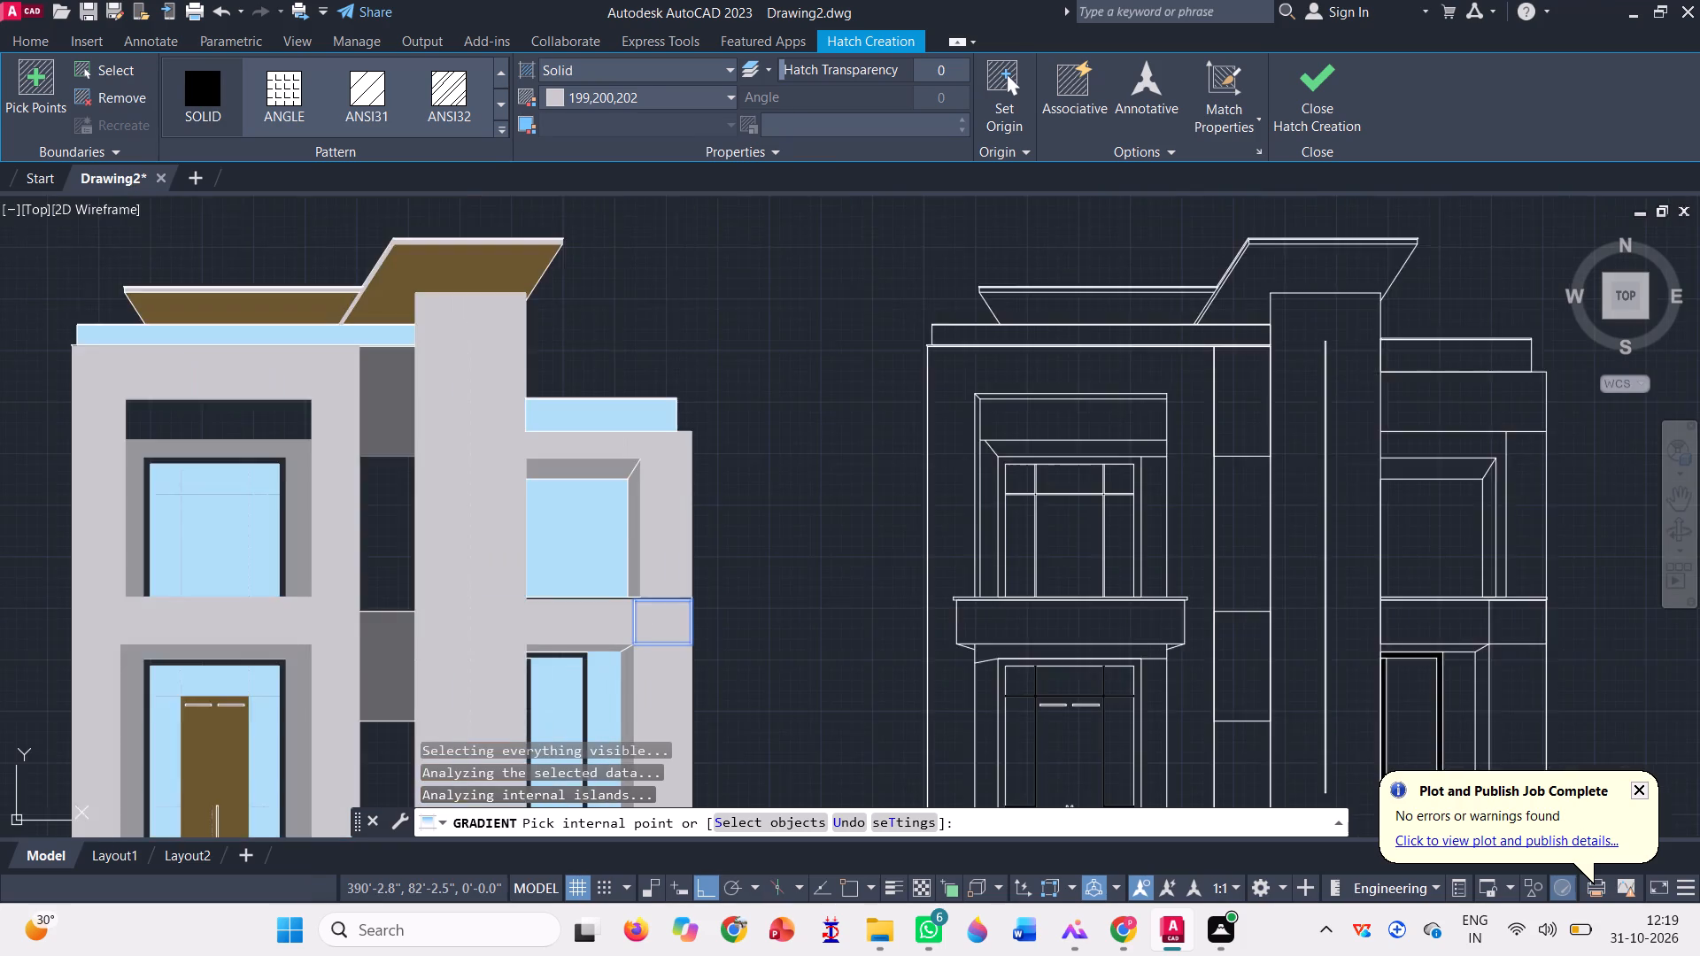
{"action": "left_click", "coordinate": [1310, 104]}
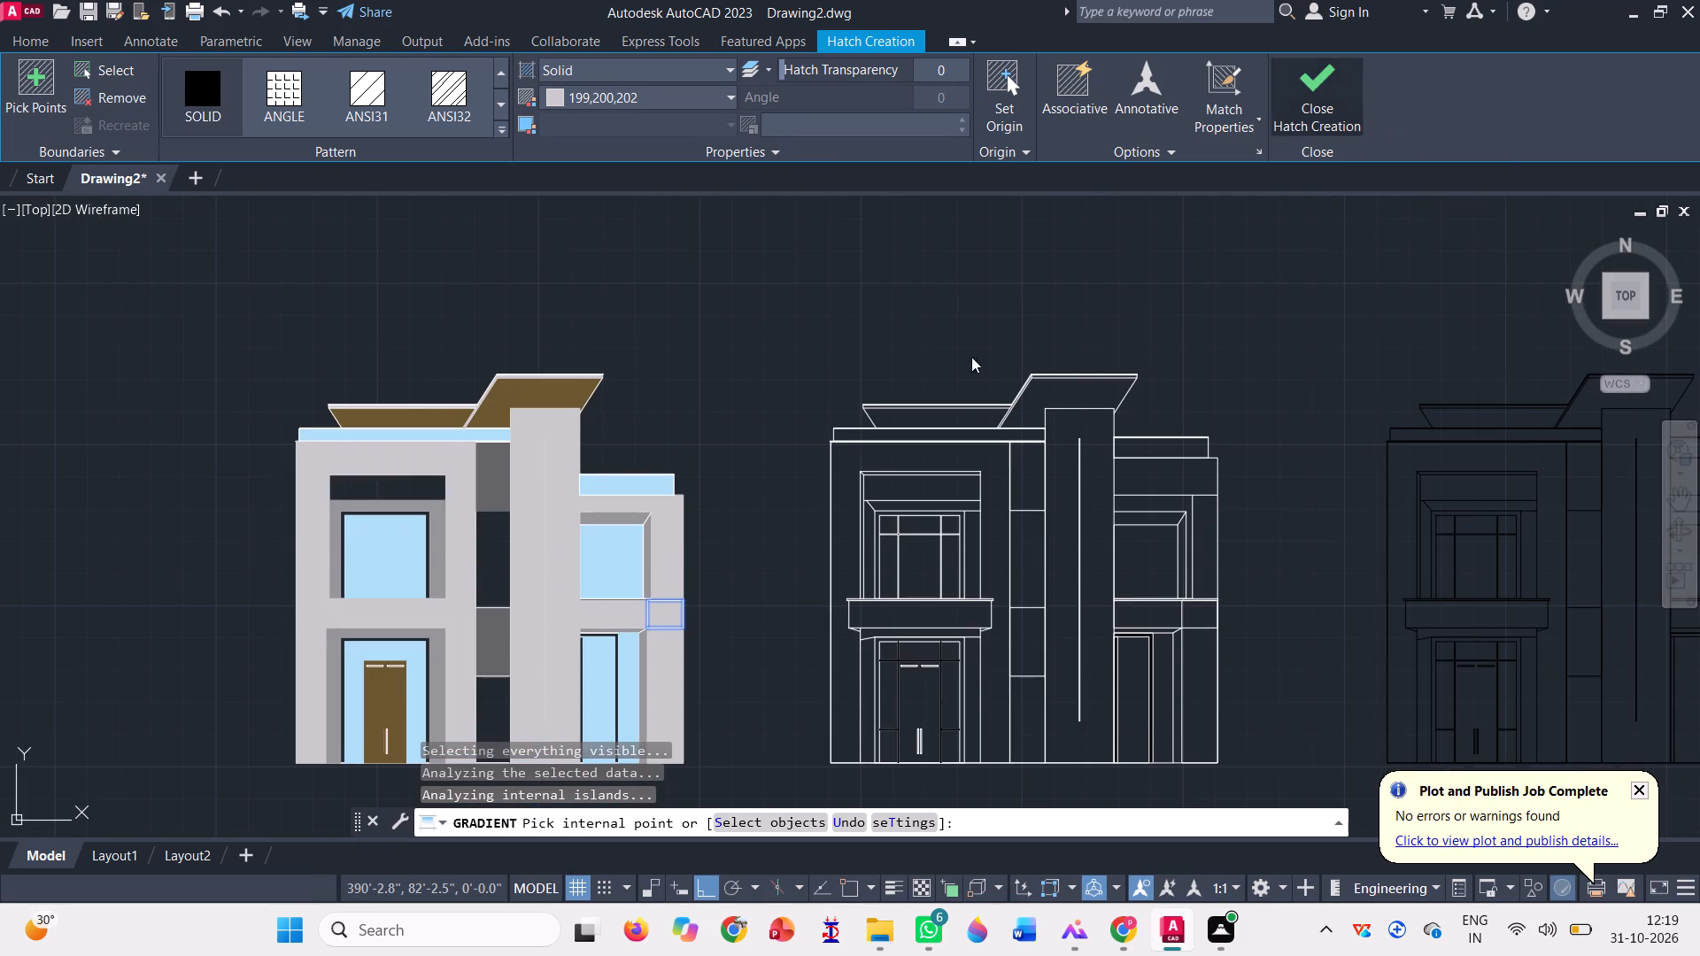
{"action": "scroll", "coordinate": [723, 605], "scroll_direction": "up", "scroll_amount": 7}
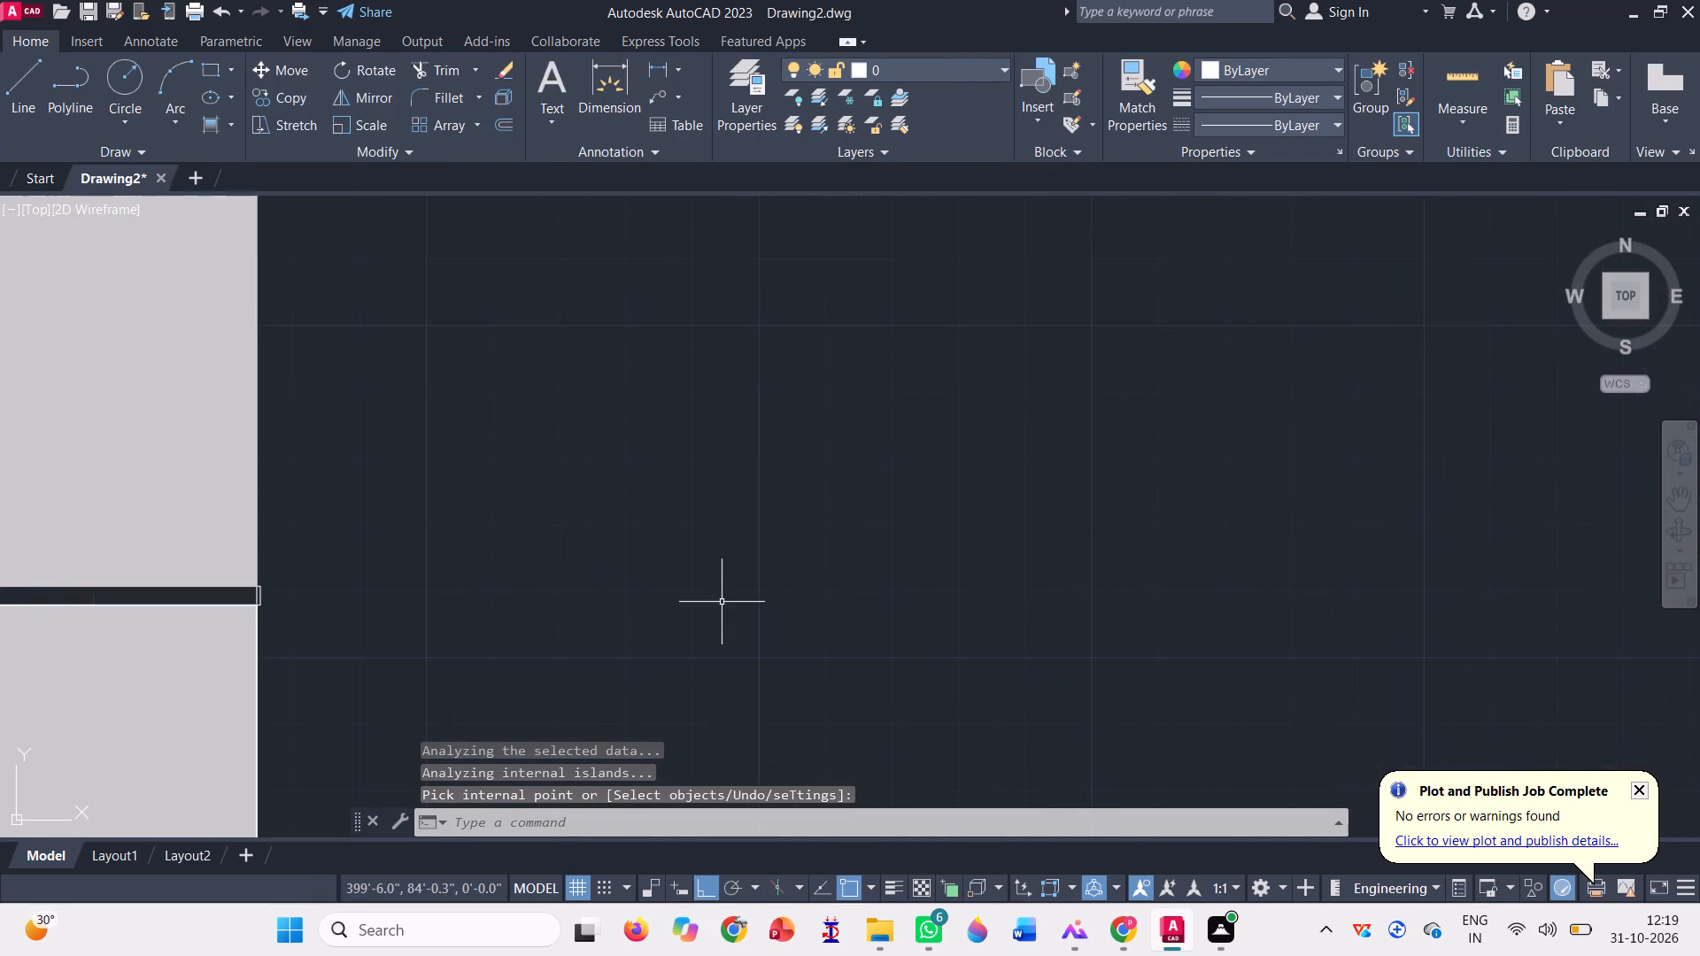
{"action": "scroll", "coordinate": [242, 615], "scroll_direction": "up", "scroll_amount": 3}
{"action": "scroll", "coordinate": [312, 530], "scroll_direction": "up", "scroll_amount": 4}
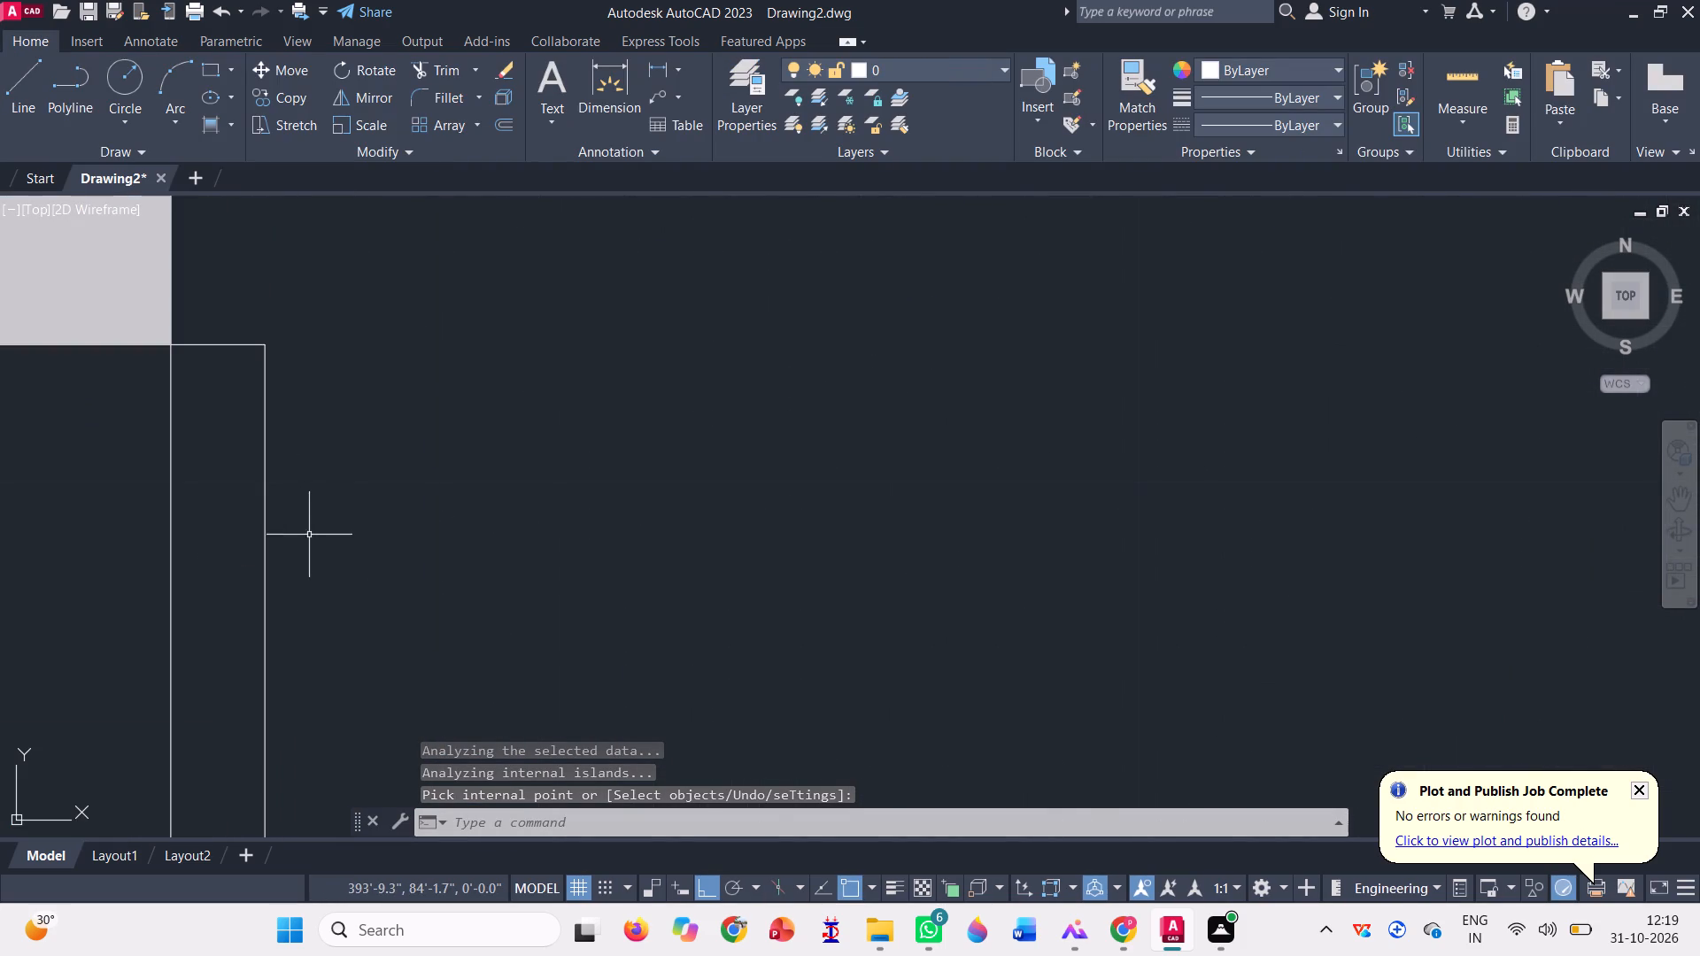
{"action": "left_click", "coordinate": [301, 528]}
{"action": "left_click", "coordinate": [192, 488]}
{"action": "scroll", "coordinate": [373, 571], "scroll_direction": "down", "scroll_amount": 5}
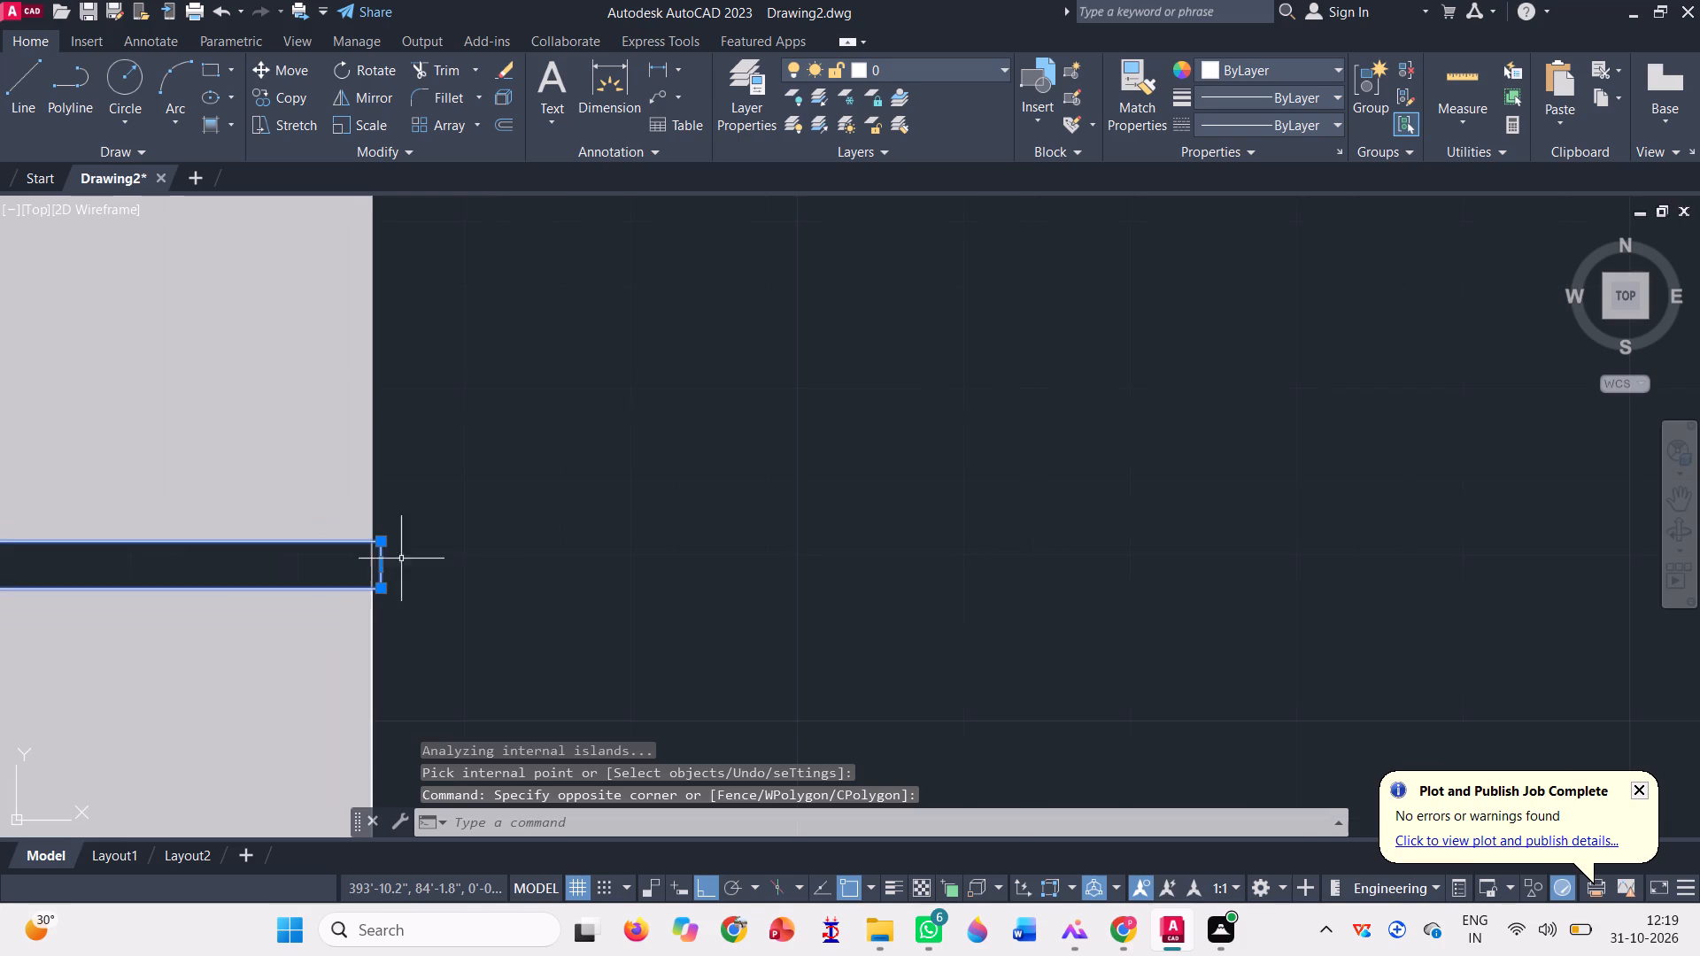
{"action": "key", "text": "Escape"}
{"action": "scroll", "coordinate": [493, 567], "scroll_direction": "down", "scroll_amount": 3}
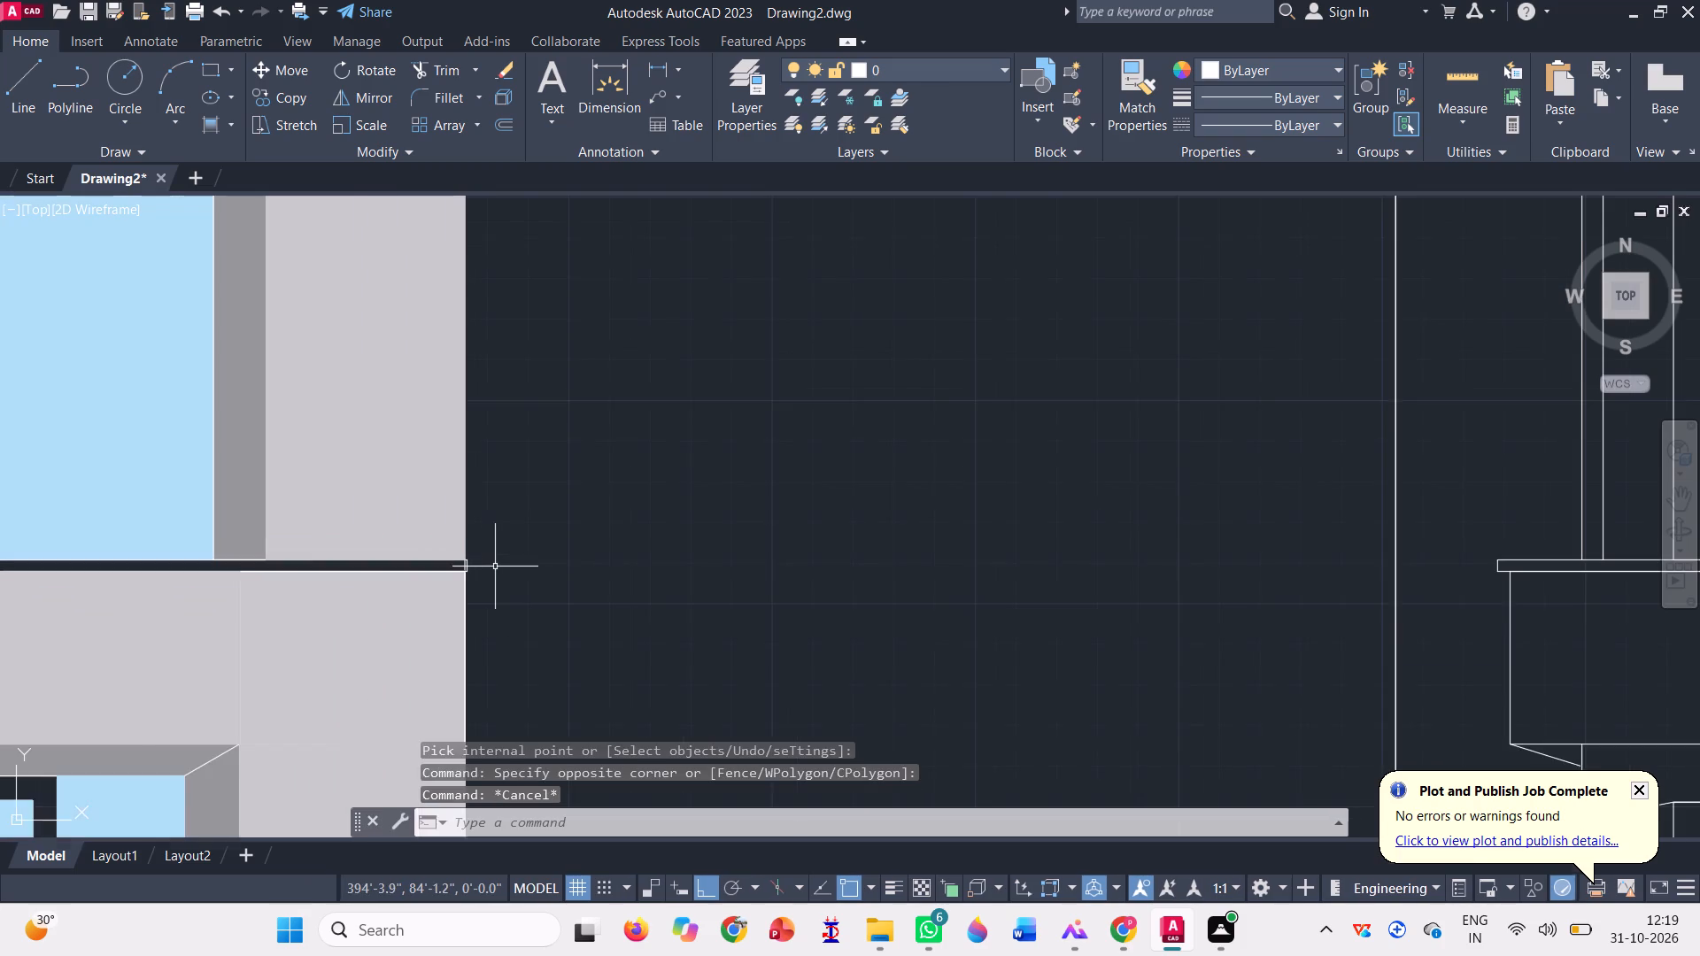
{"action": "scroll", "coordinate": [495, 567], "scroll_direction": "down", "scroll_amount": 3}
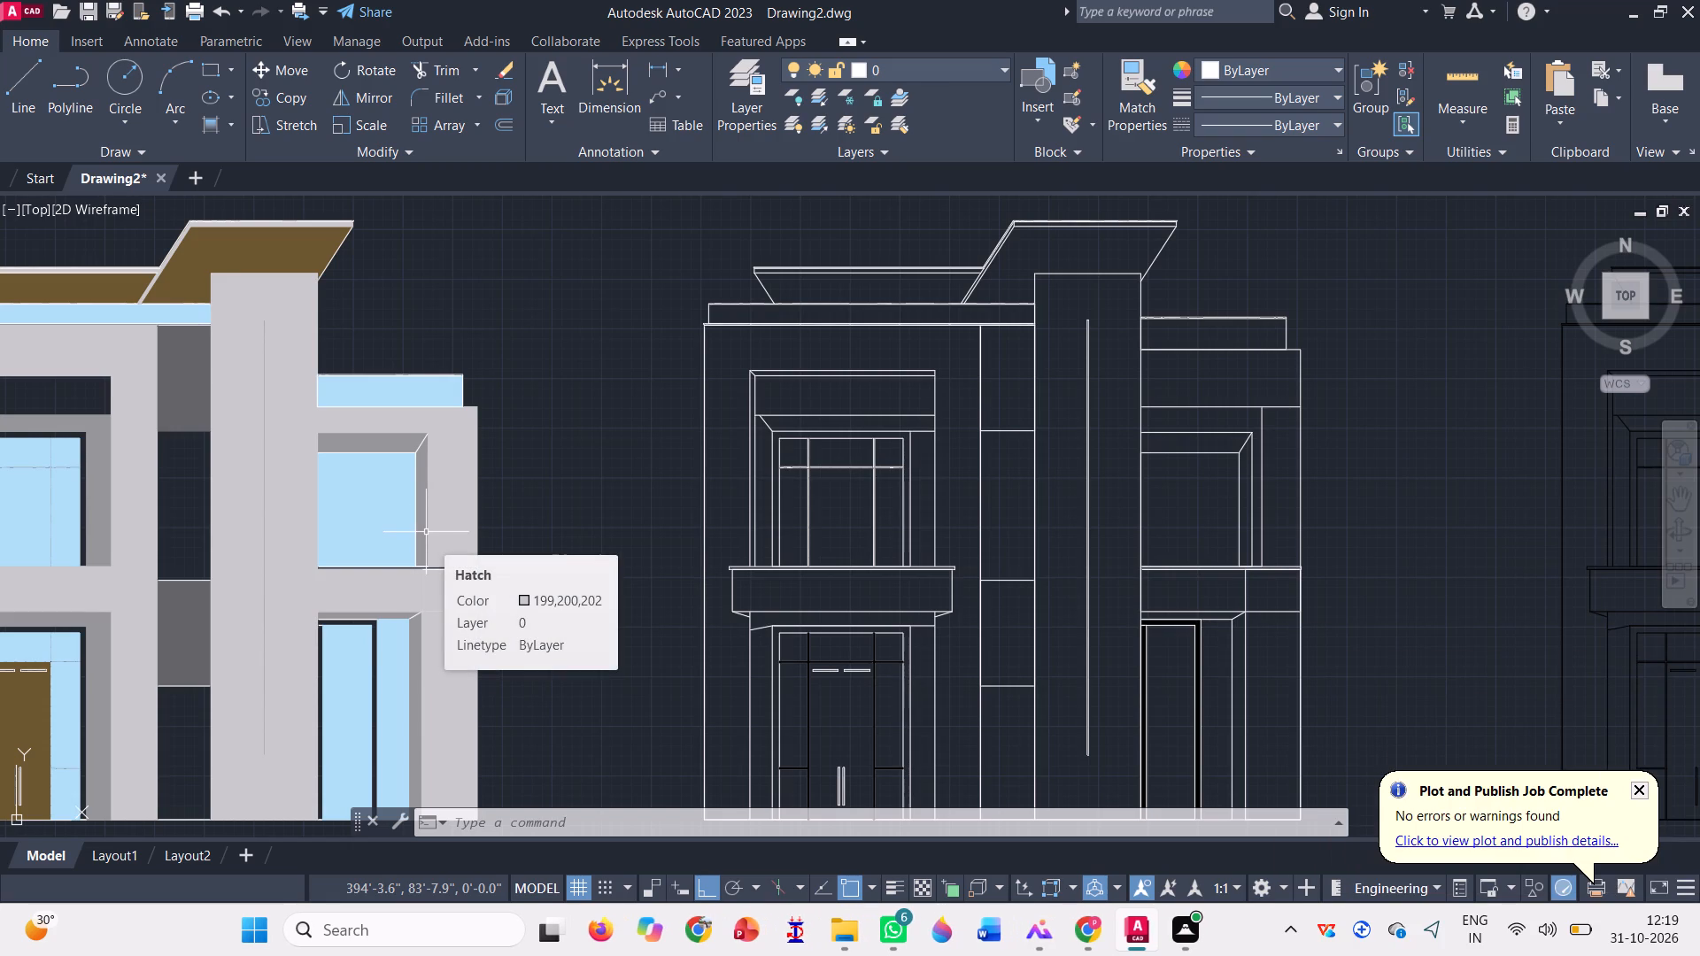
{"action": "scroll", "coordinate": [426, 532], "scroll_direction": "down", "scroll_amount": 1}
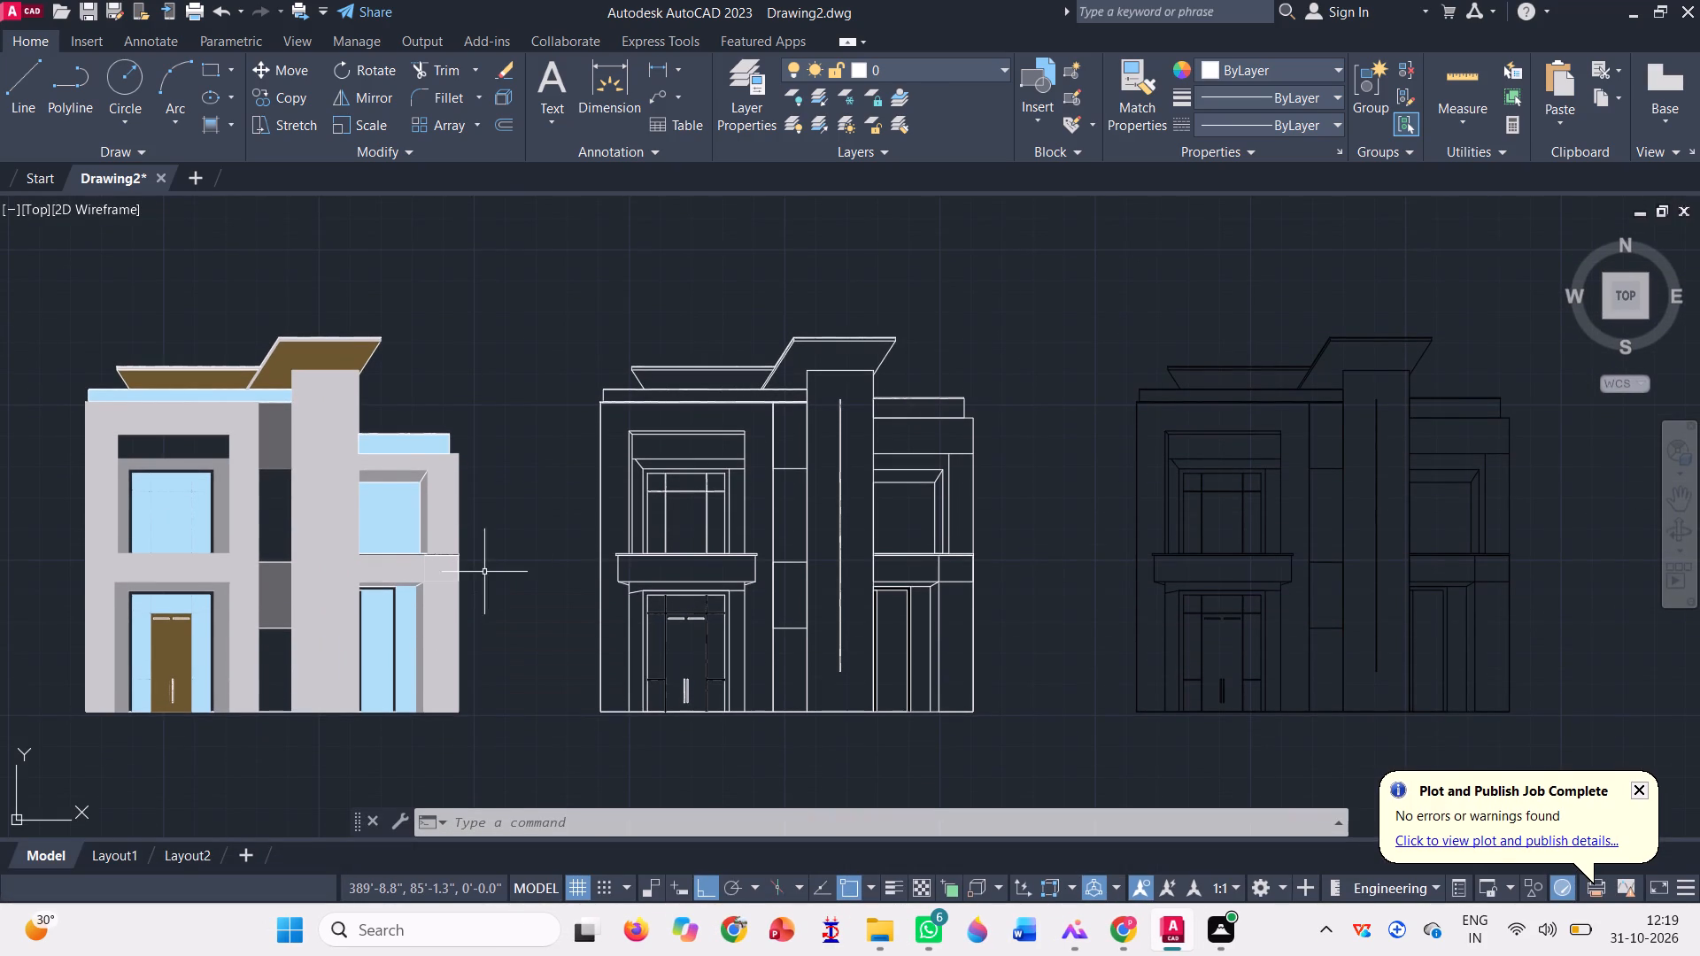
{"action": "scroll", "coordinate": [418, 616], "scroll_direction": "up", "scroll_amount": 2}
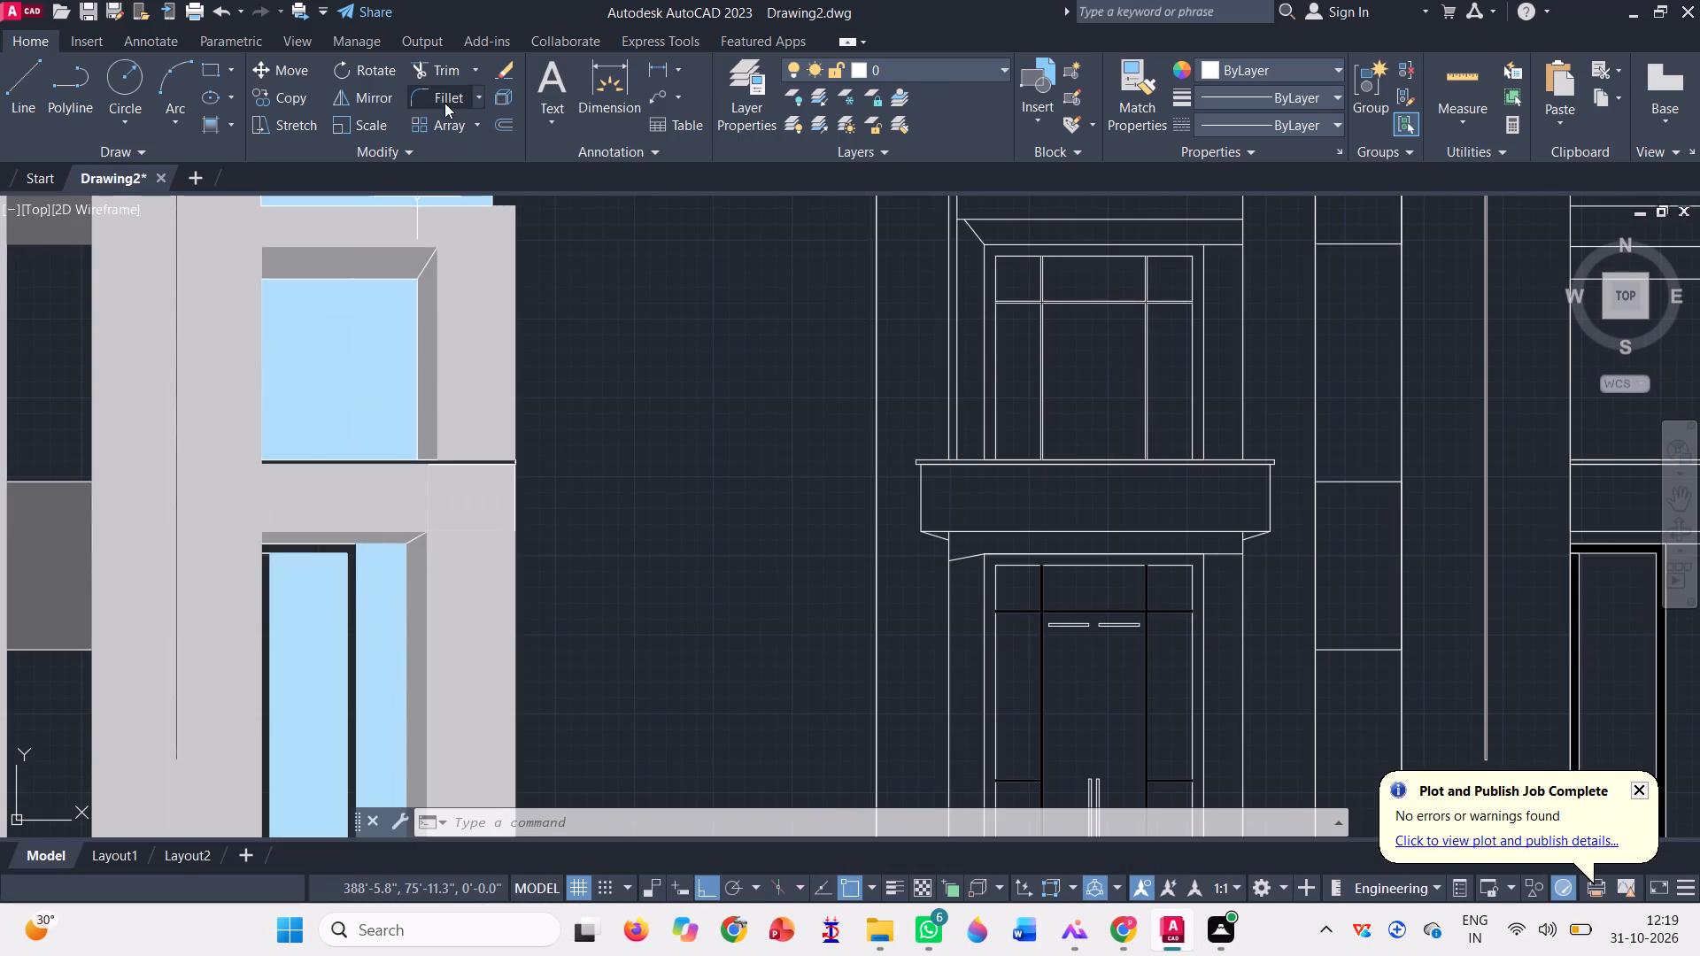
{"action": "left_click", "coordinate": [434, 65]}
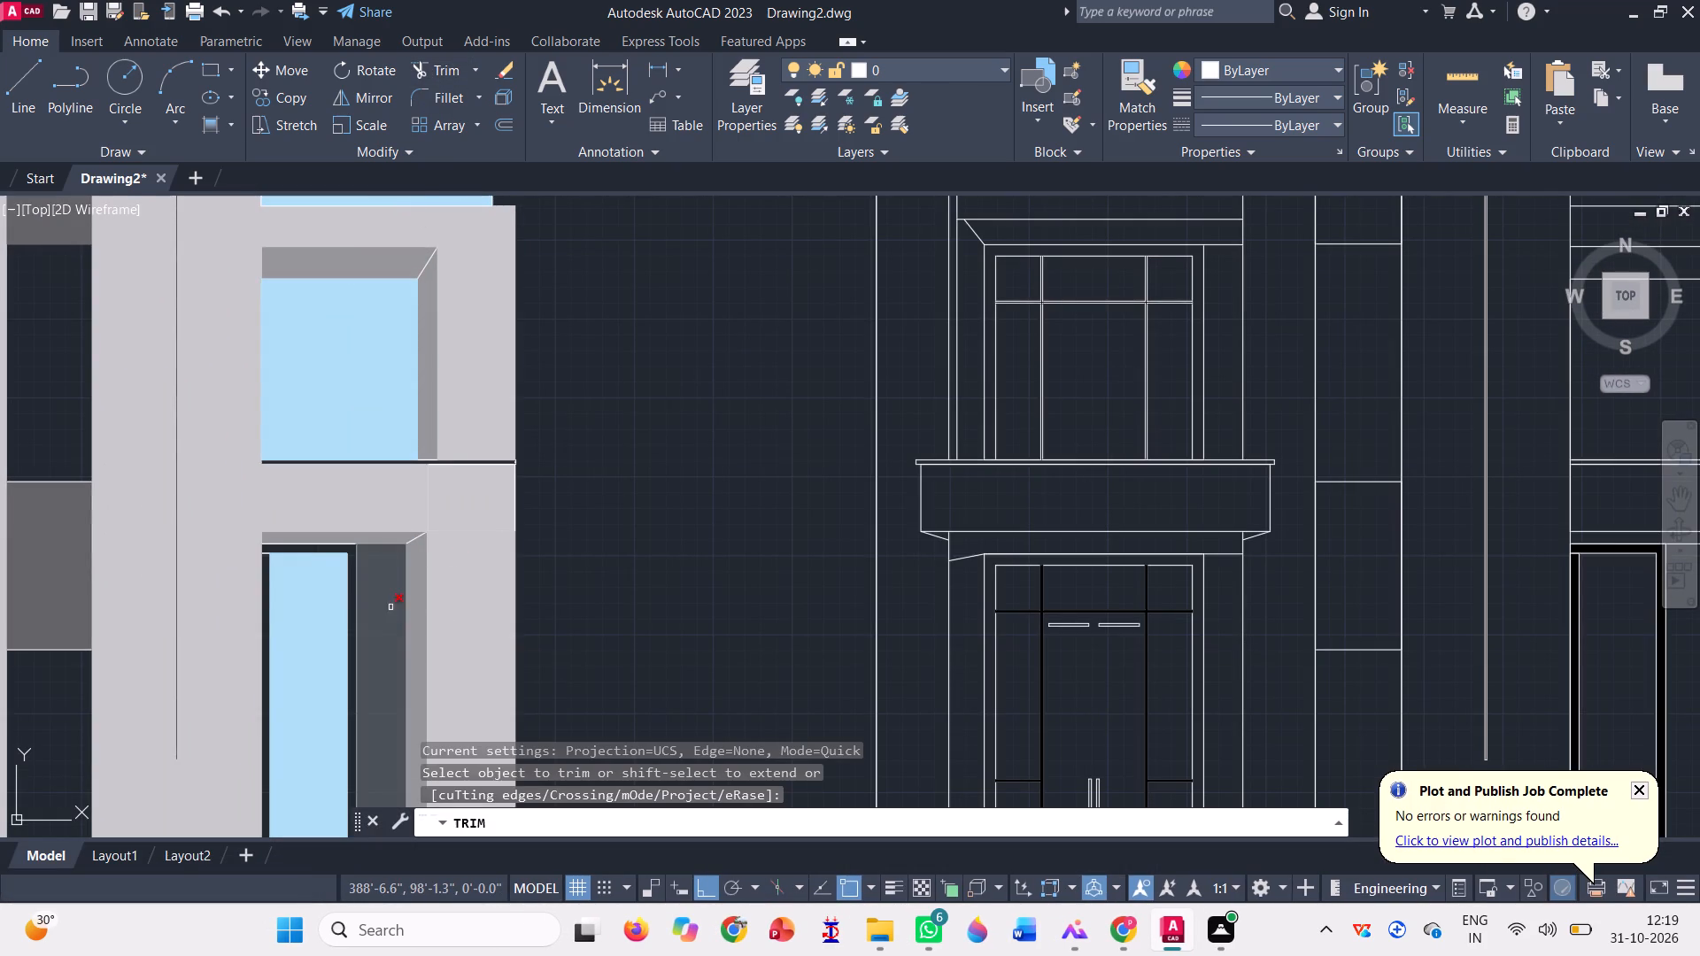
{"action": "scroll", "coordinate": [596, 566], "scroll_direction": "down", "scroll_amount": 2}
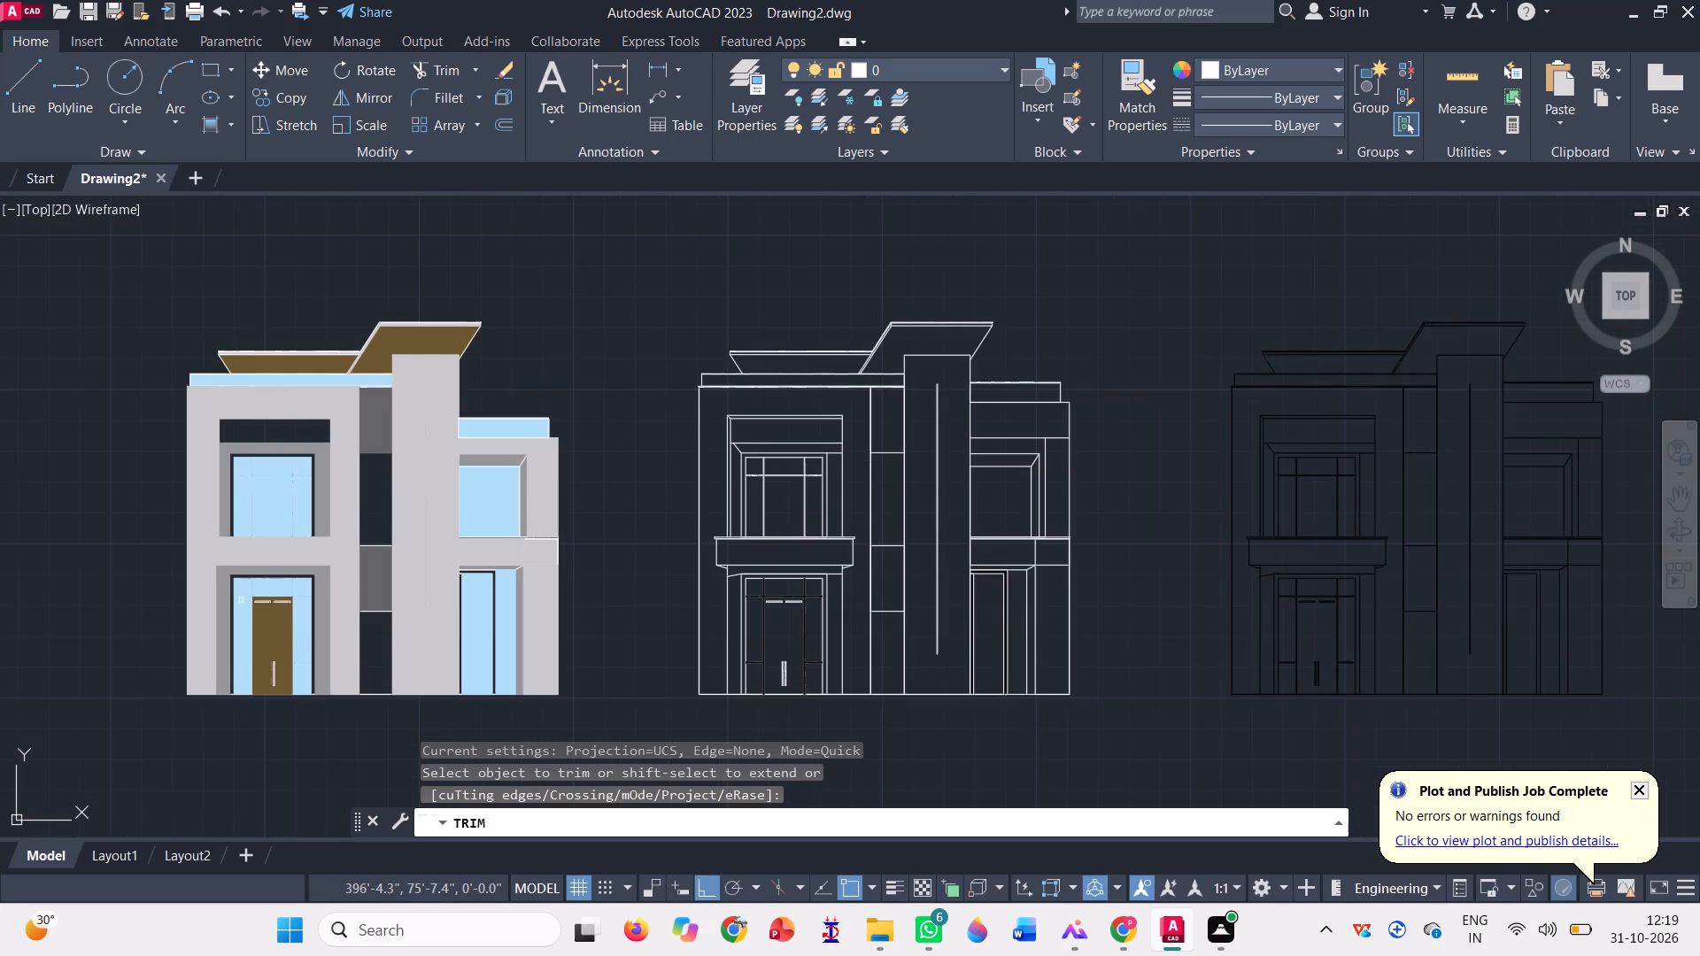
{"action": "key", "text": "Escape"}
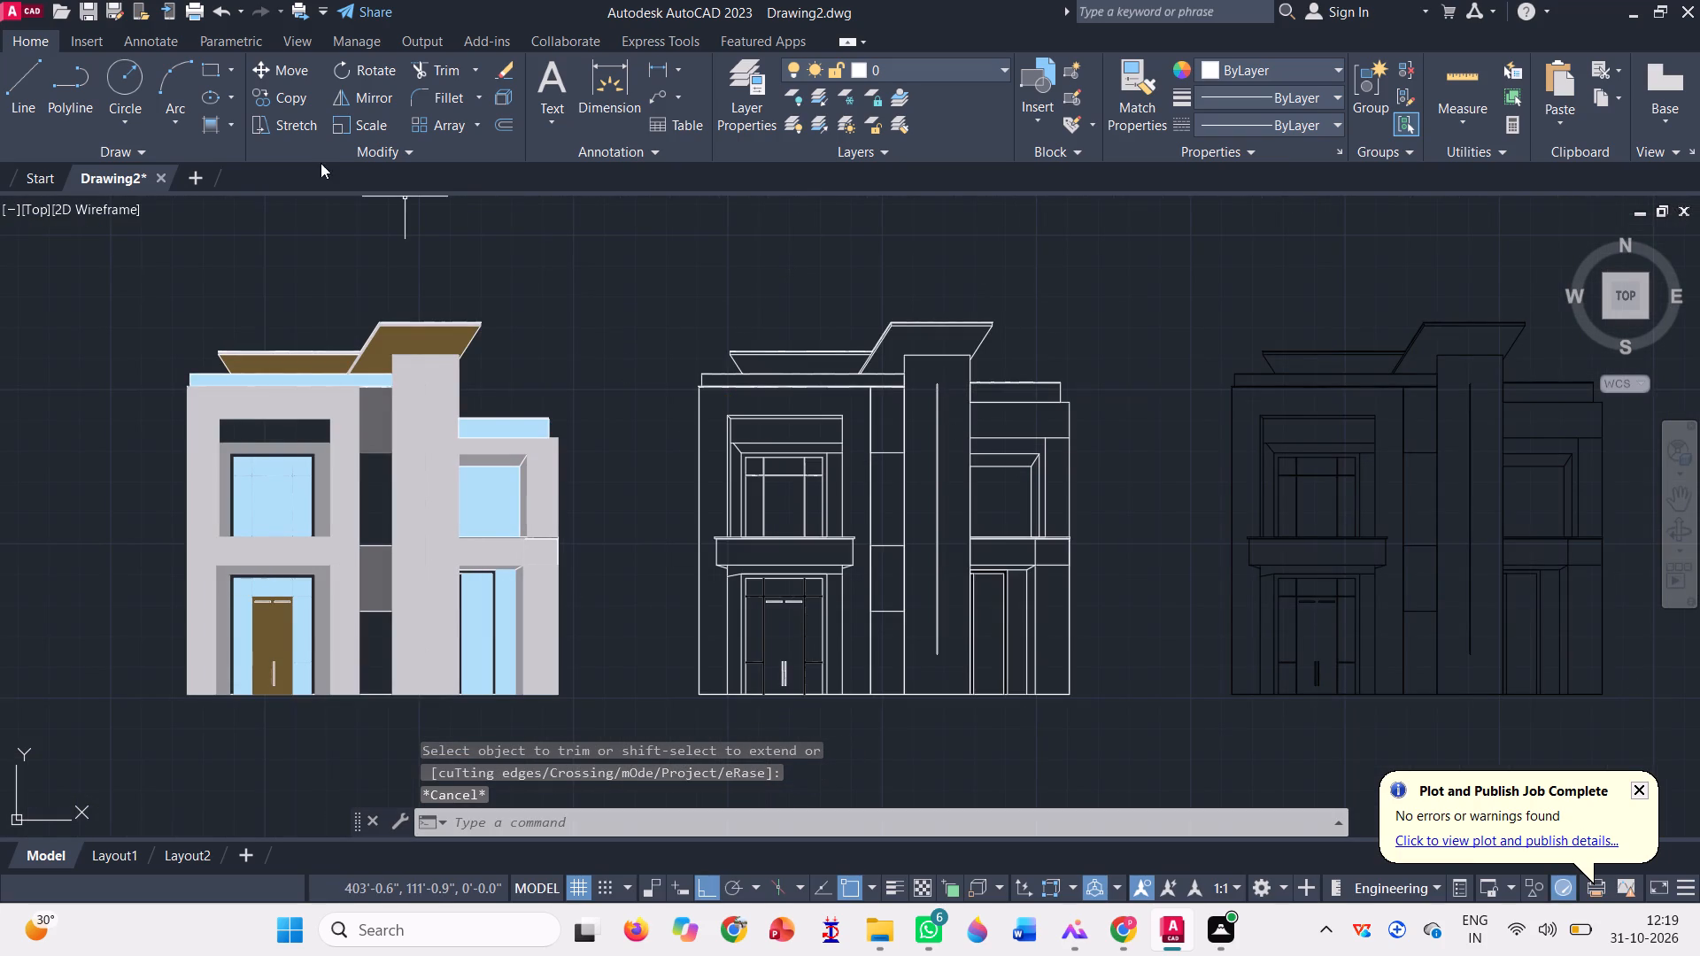
Start a solid black 0,0,0 hatch and fill the rectangle above the middle elevation's upper-left window.
{"action": "left_click", "coordinate": [203, 127]}
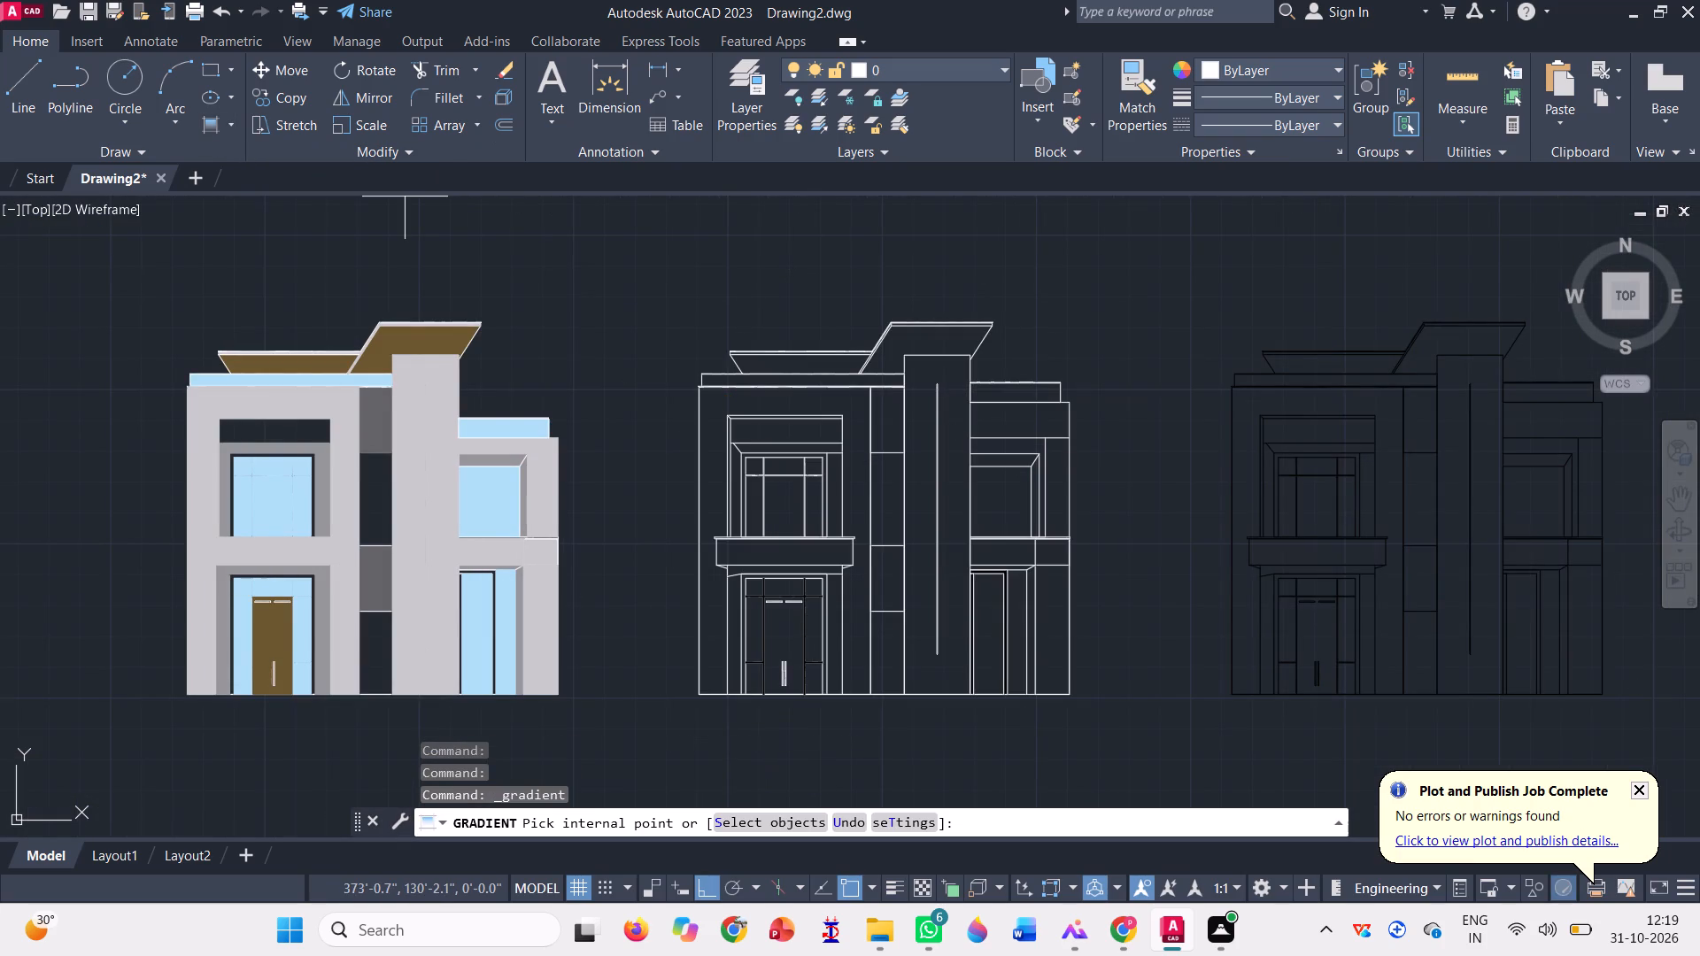
{"action": "scroll", "coordinate": [372, 88], "scroll_direction": "up", "scroll_amount": 13}
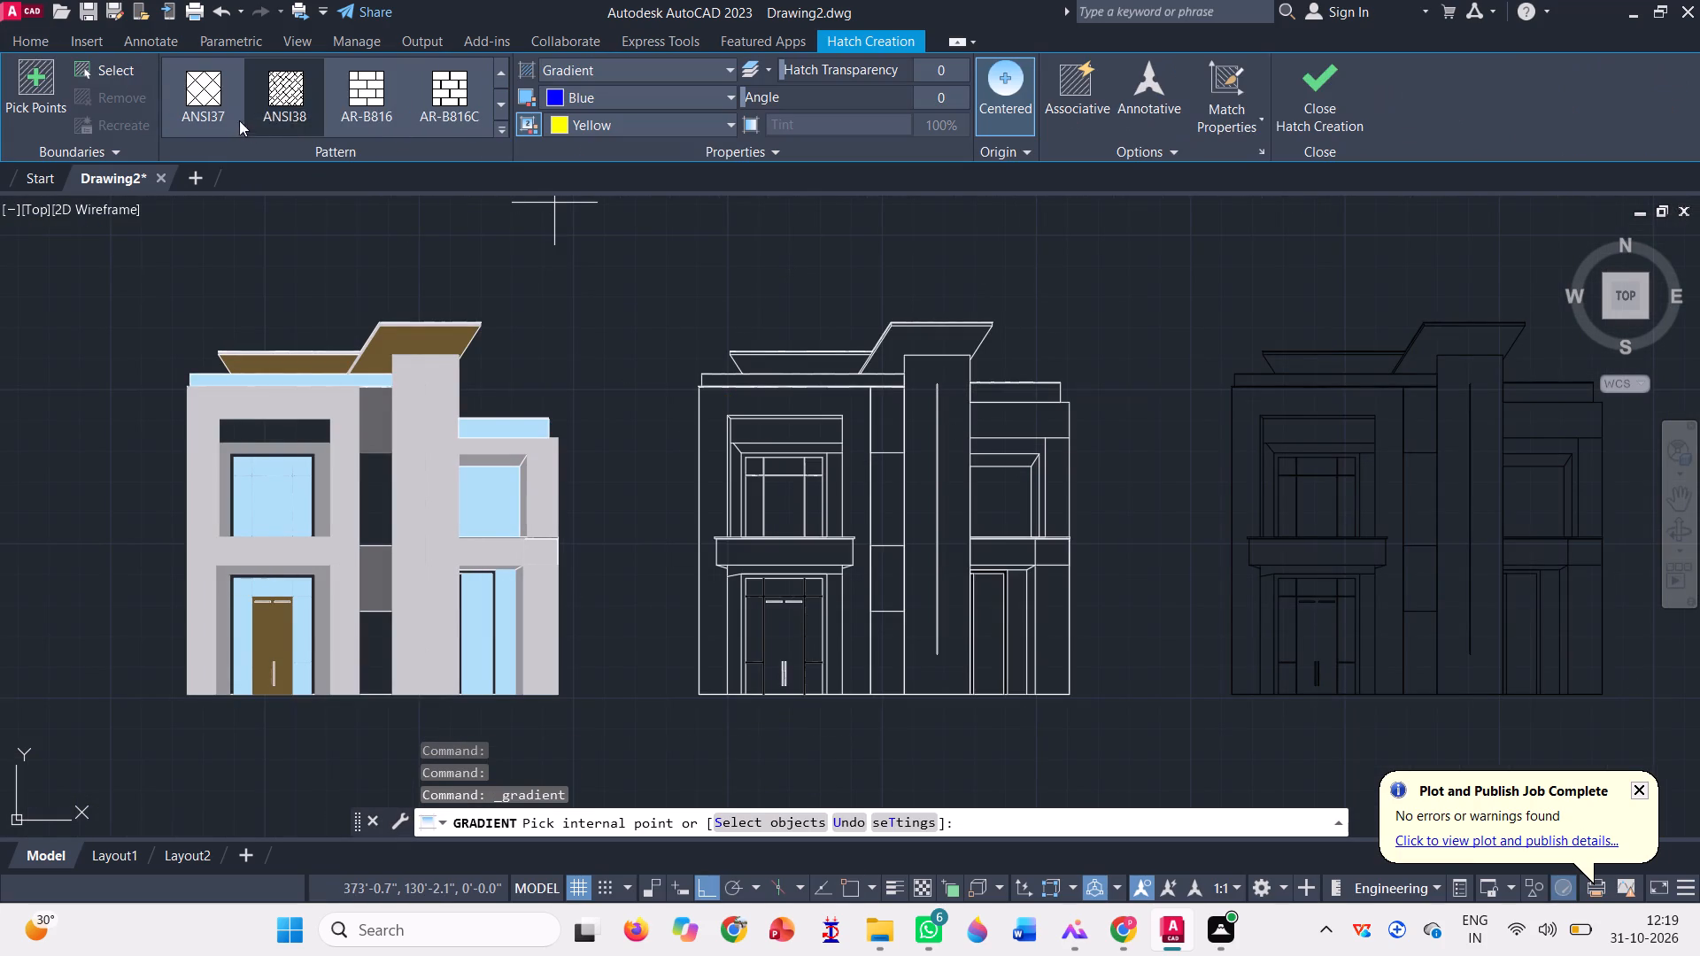
{"action": "scroll", "coordinate": [217, 98], "scroll_direction": "up", "scroll_amount": 9}
{"action": "left_click", "coordinate": [207, 104]}
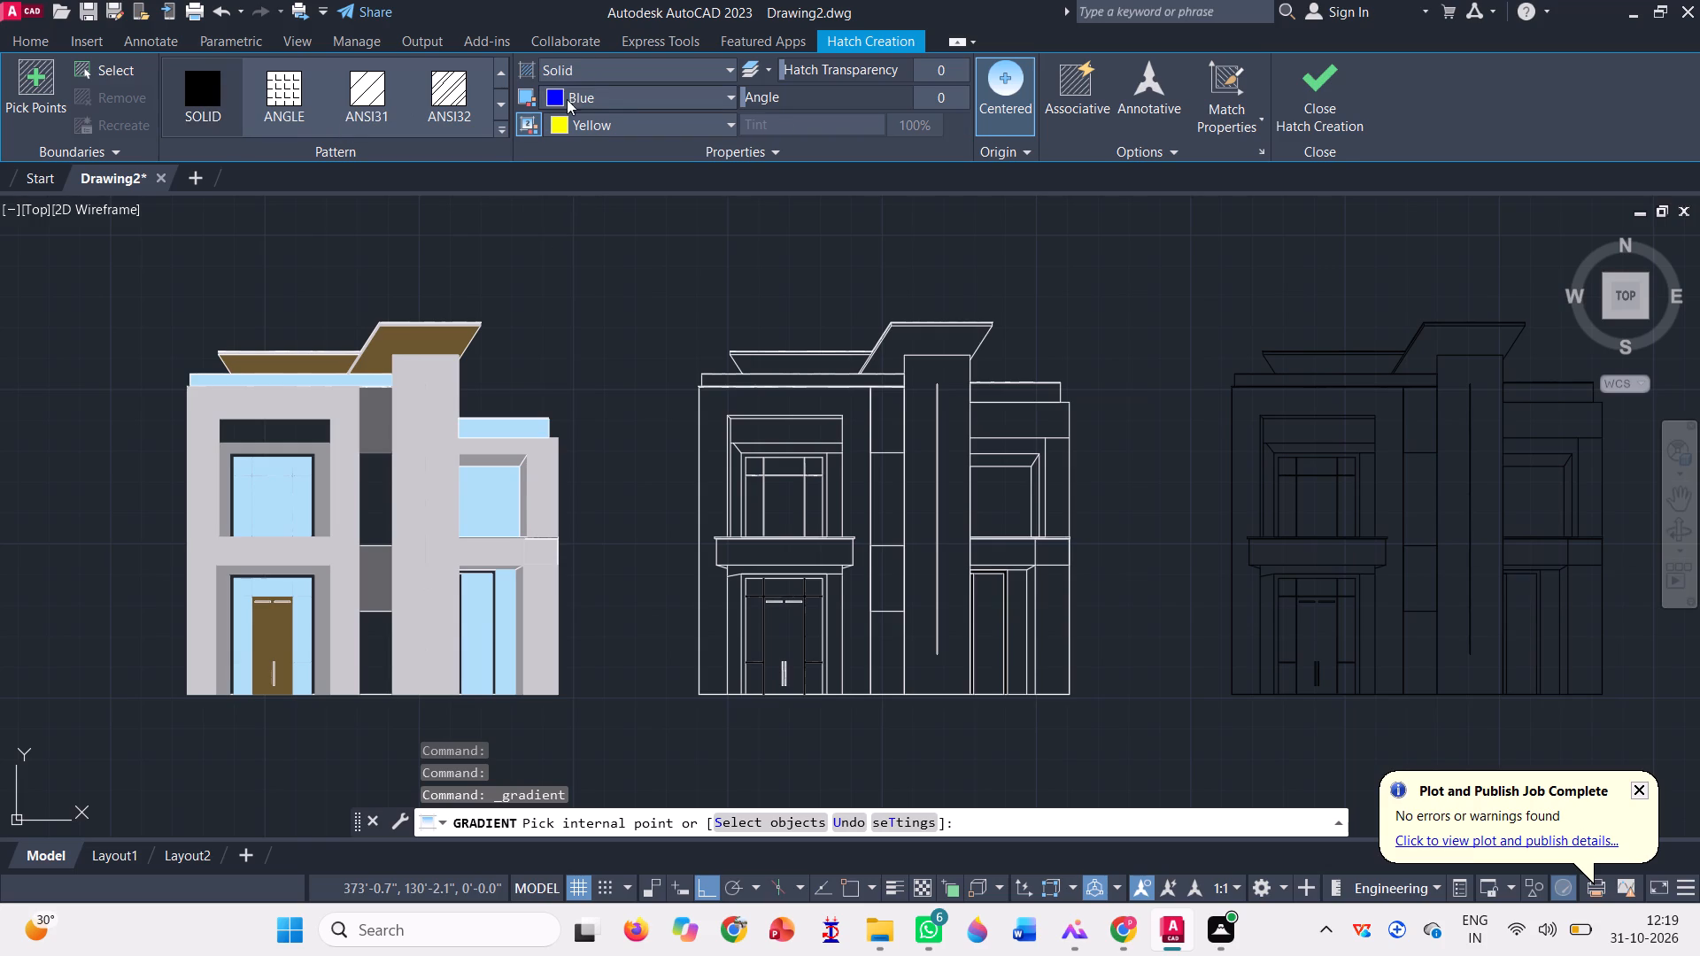
{"action": "left_click", "coordinate": [581, 95]}
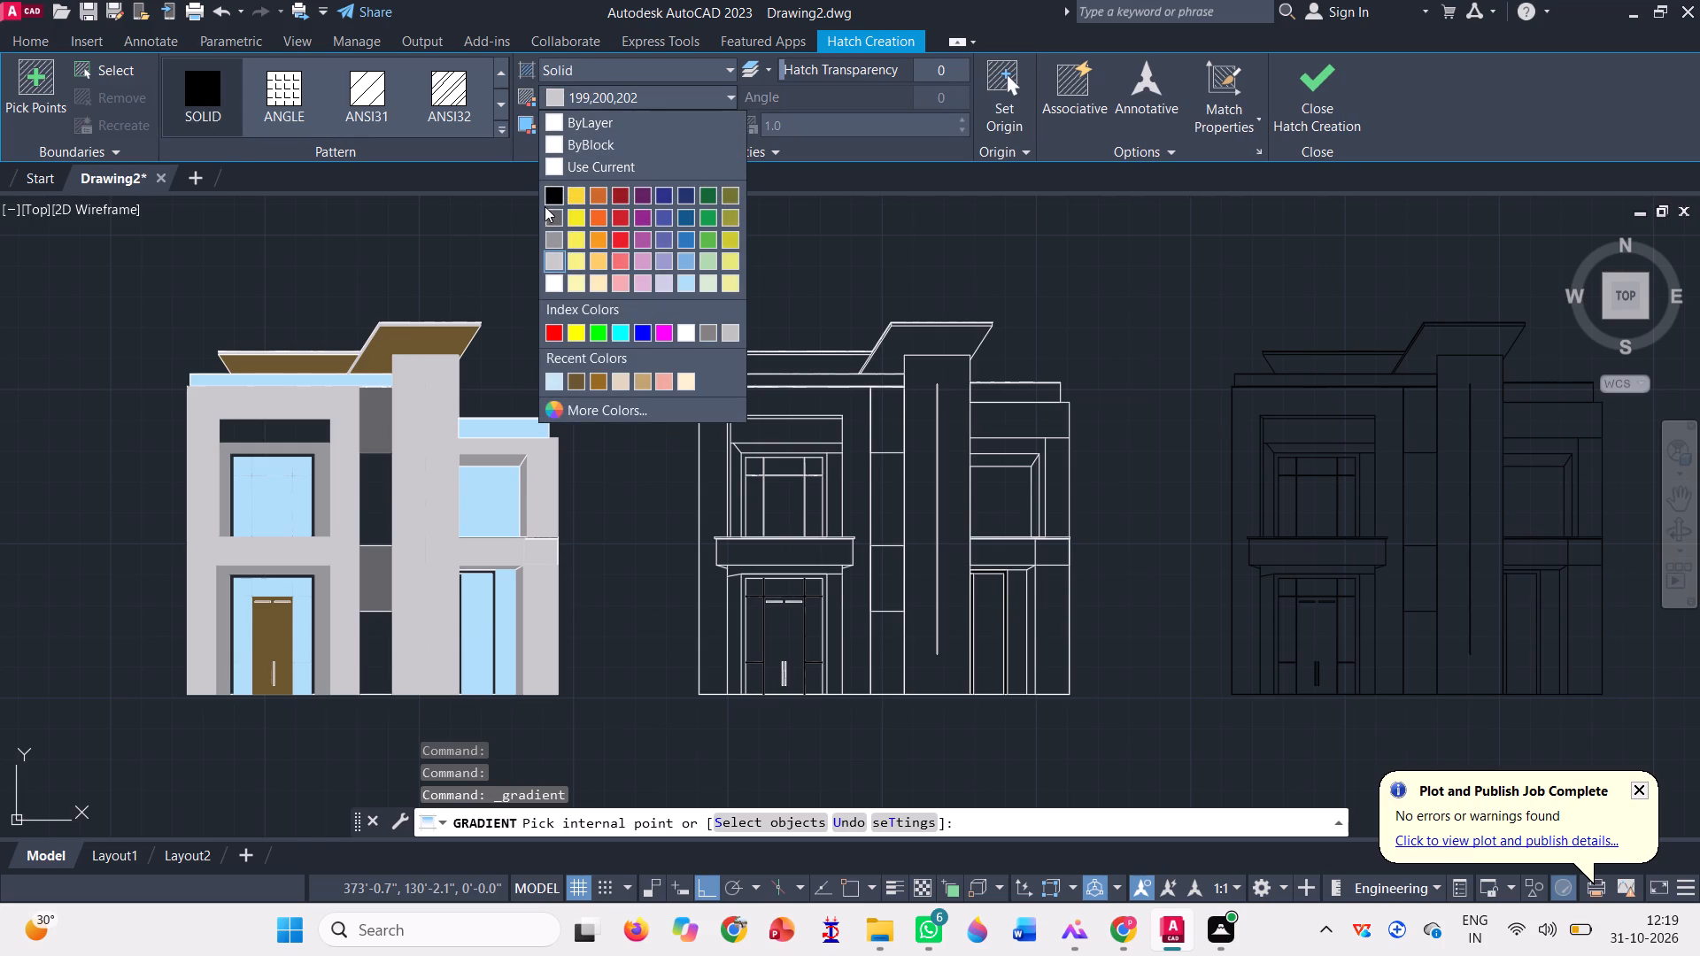
{"action": "left_click", "coordinate": [548, 193]}
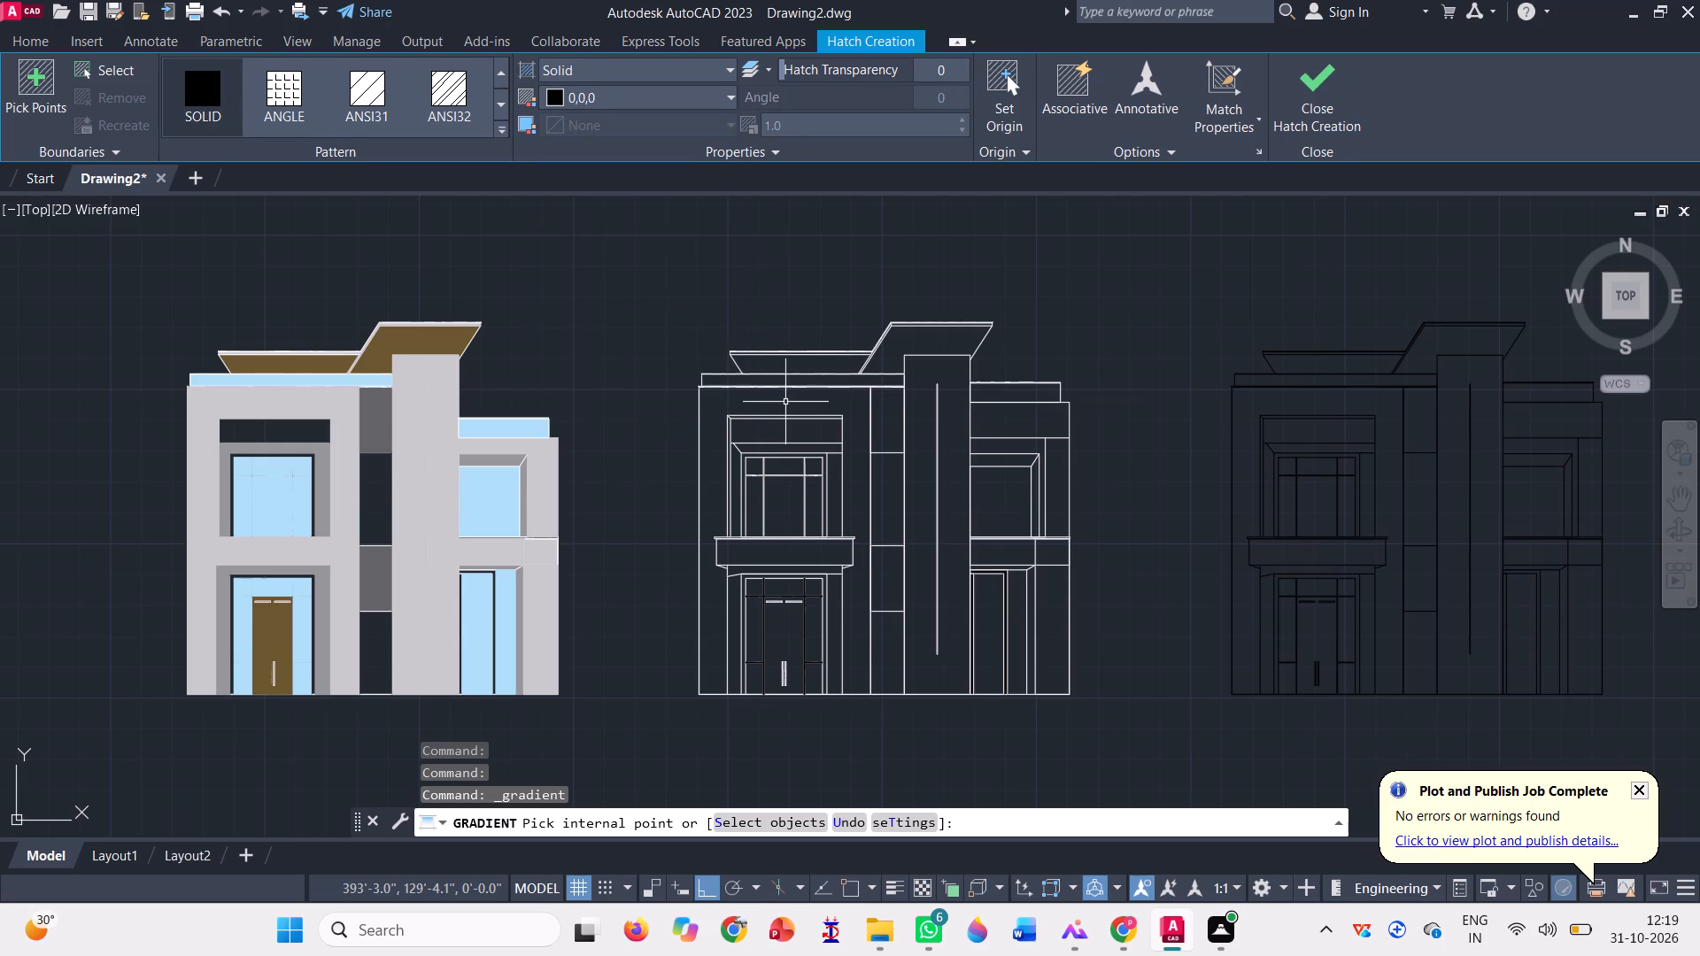
{"action": "scroll", "coordinate": [776, 425], "scroll_direction": "up", "scroll_amount": 3}
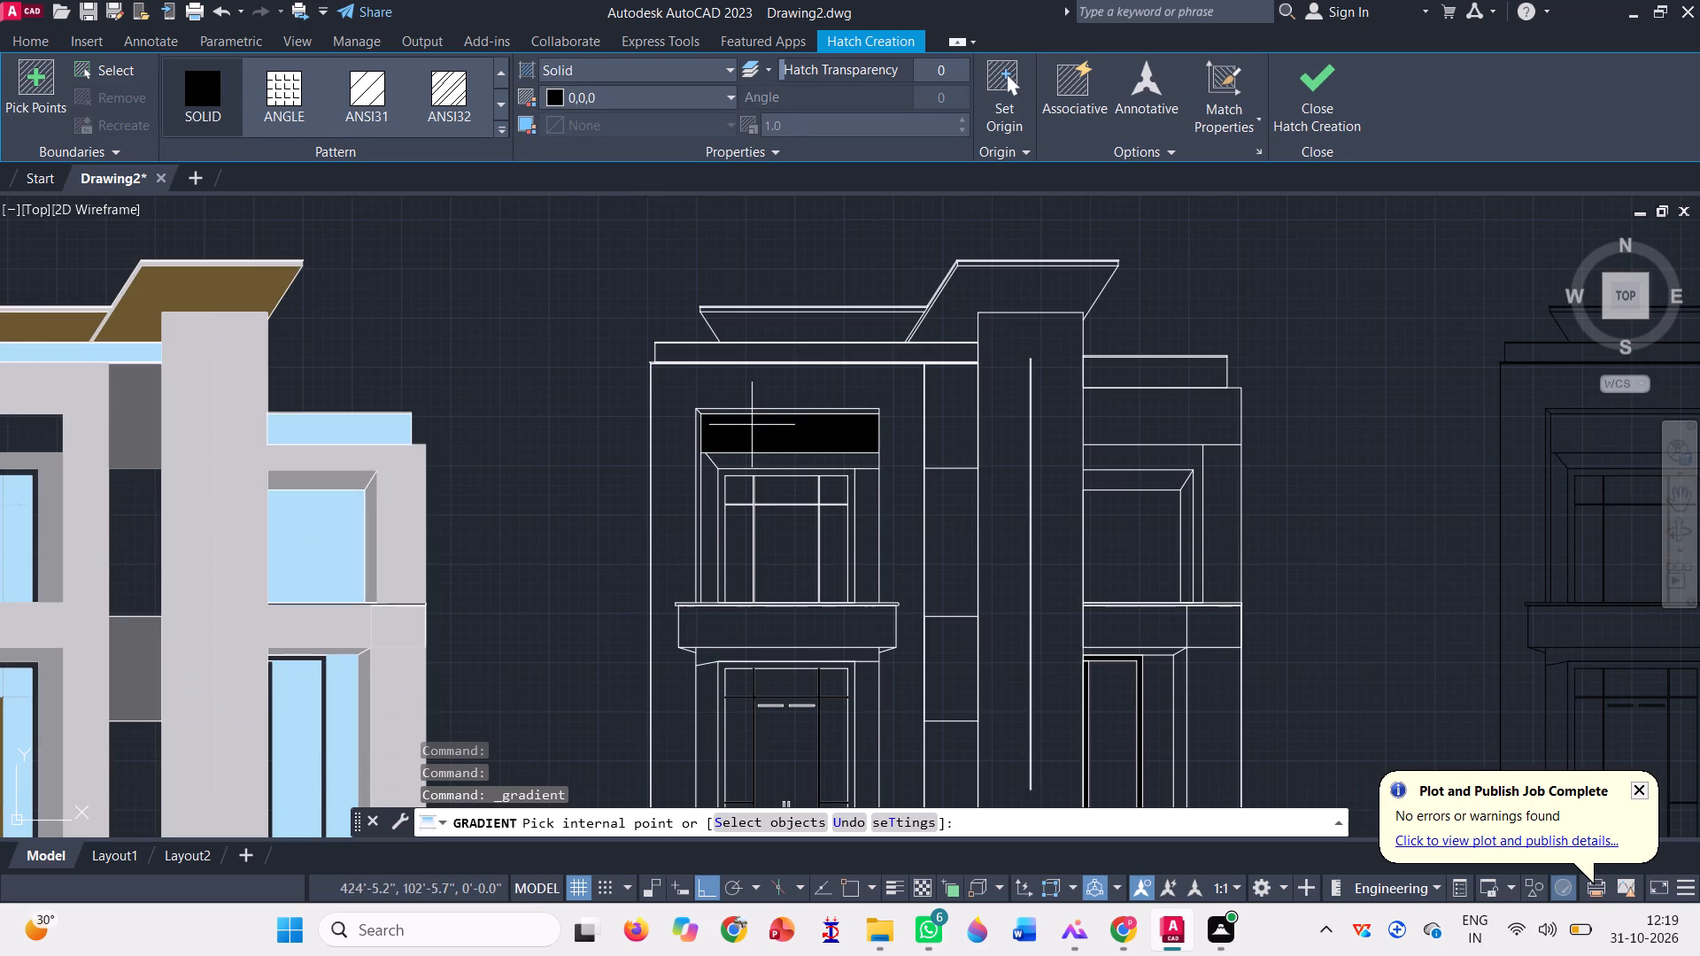
{"action": "left_click", "coordinate": [753, 425]}
Add the outer frames of the middle elevation's upper-left window and the entrance door below it to the solid black fill.
{"action": "scroll", "coordinate": [731, 477], "scroll_direction": "up", "scroll_amount": 5}
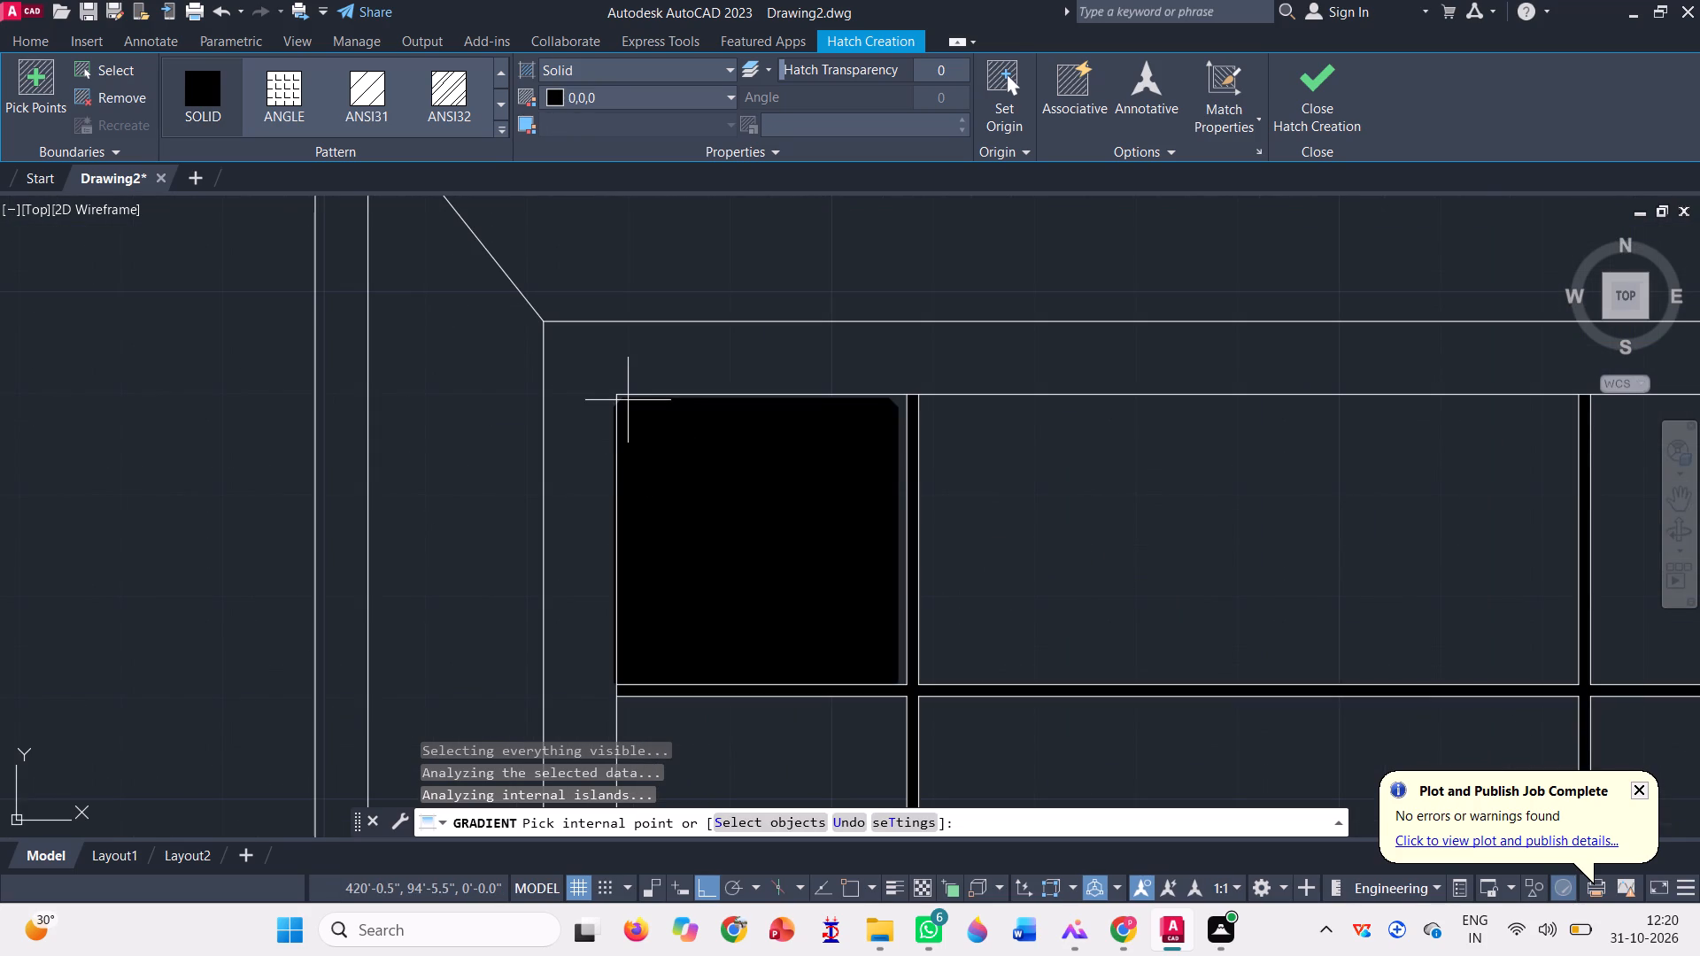
{"action": "left_click", "coordinate": [598, 371]}
{"action": "scroll", "coordinate": [608, 382], "scroll_direction": "down", "scroll_amount": 12}
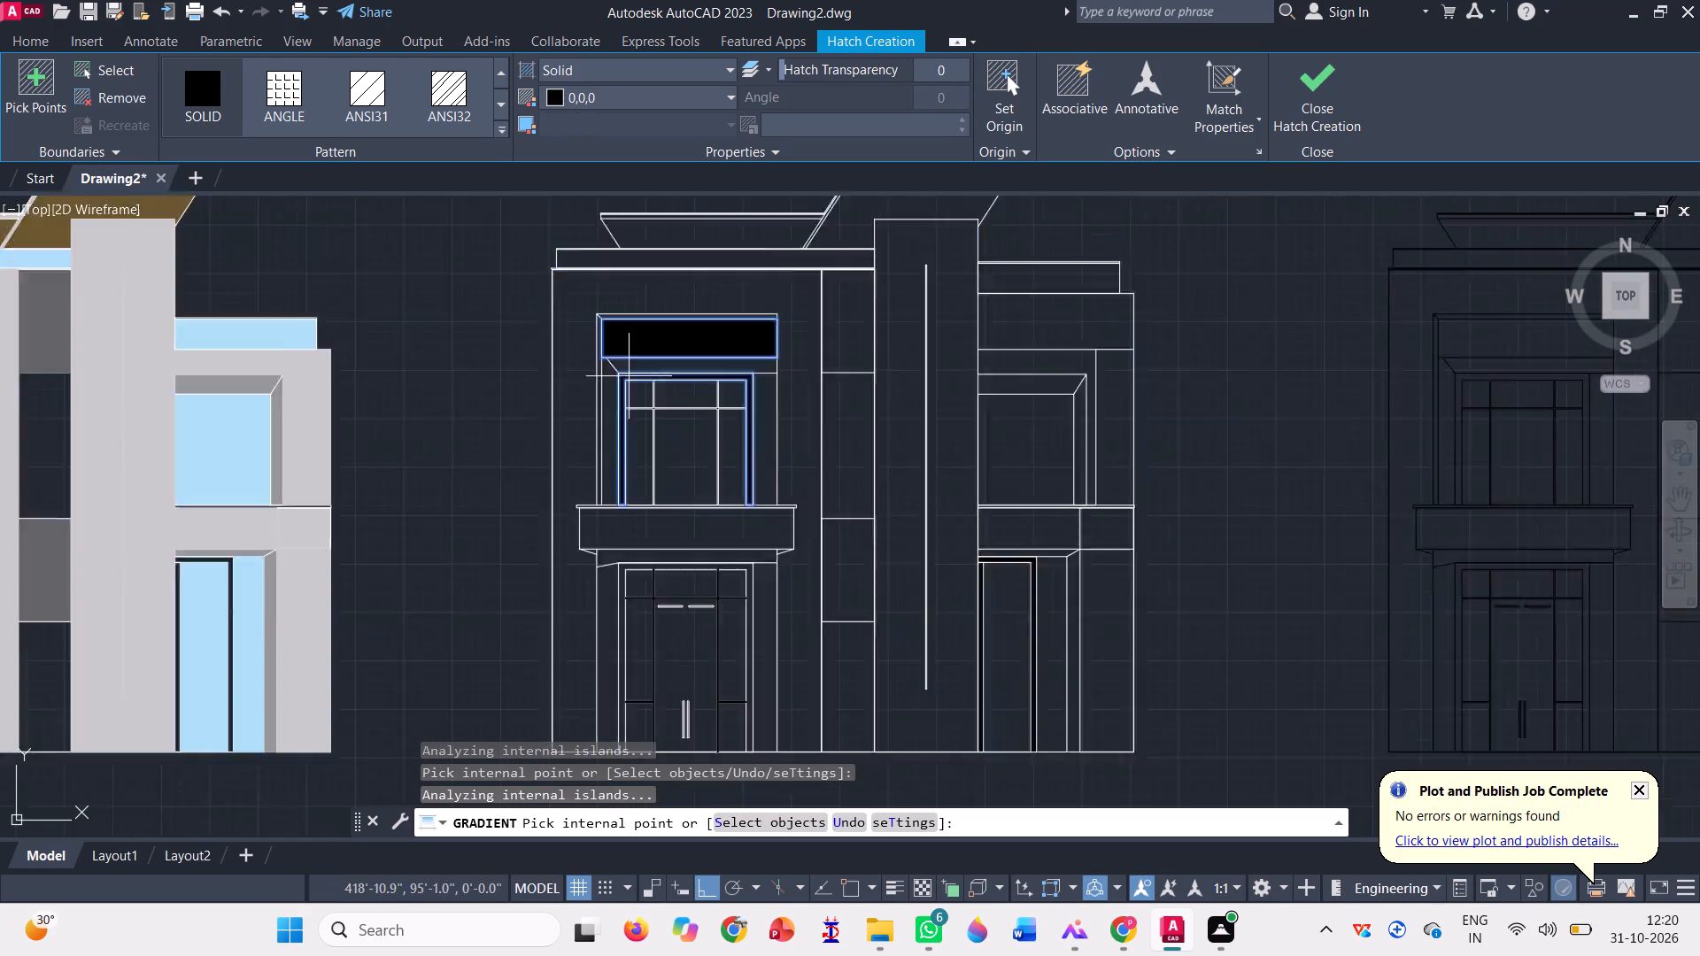
{"action": "scroll", "coordinate": [642, 459], "scroll_direction": "up", "scroll_amount": 3}
{"action": "scroll", "coordinate": [554, 410], "scroll_direction": "up", "scroll_amount": 4}
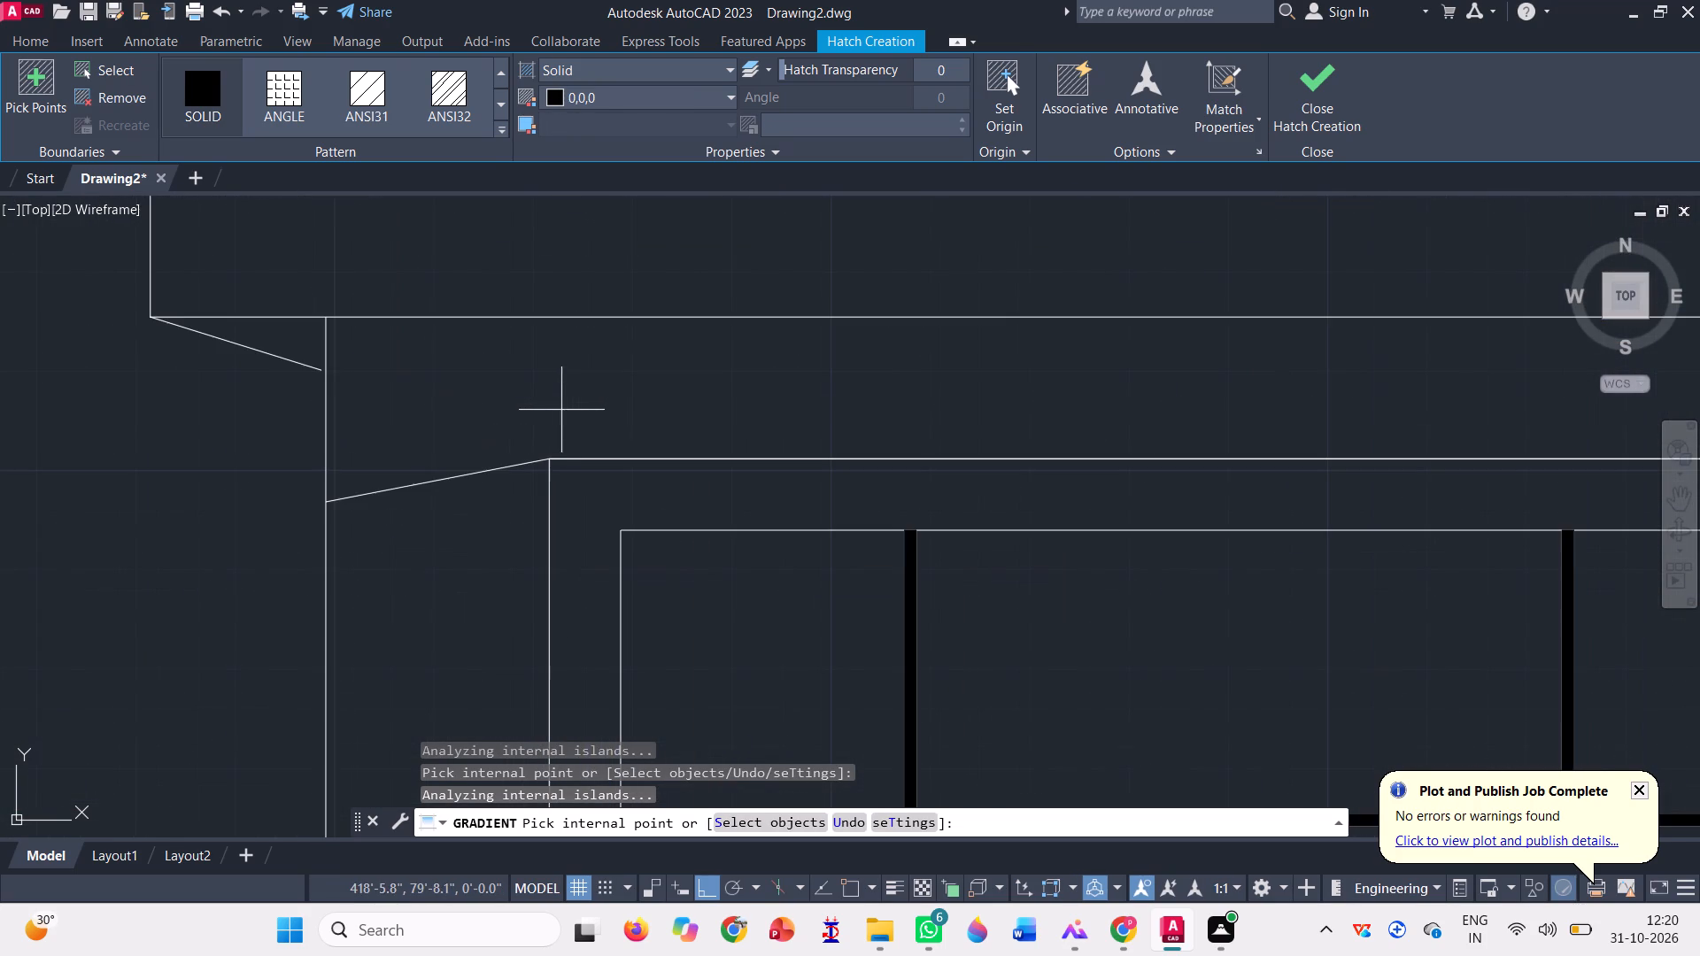
{"action": "left_click", "coordinate": [564, 494]}
{"action": "scroll", "coordinate": [564, 492], "scroll_direction": "down", "scroll_amount": 3}
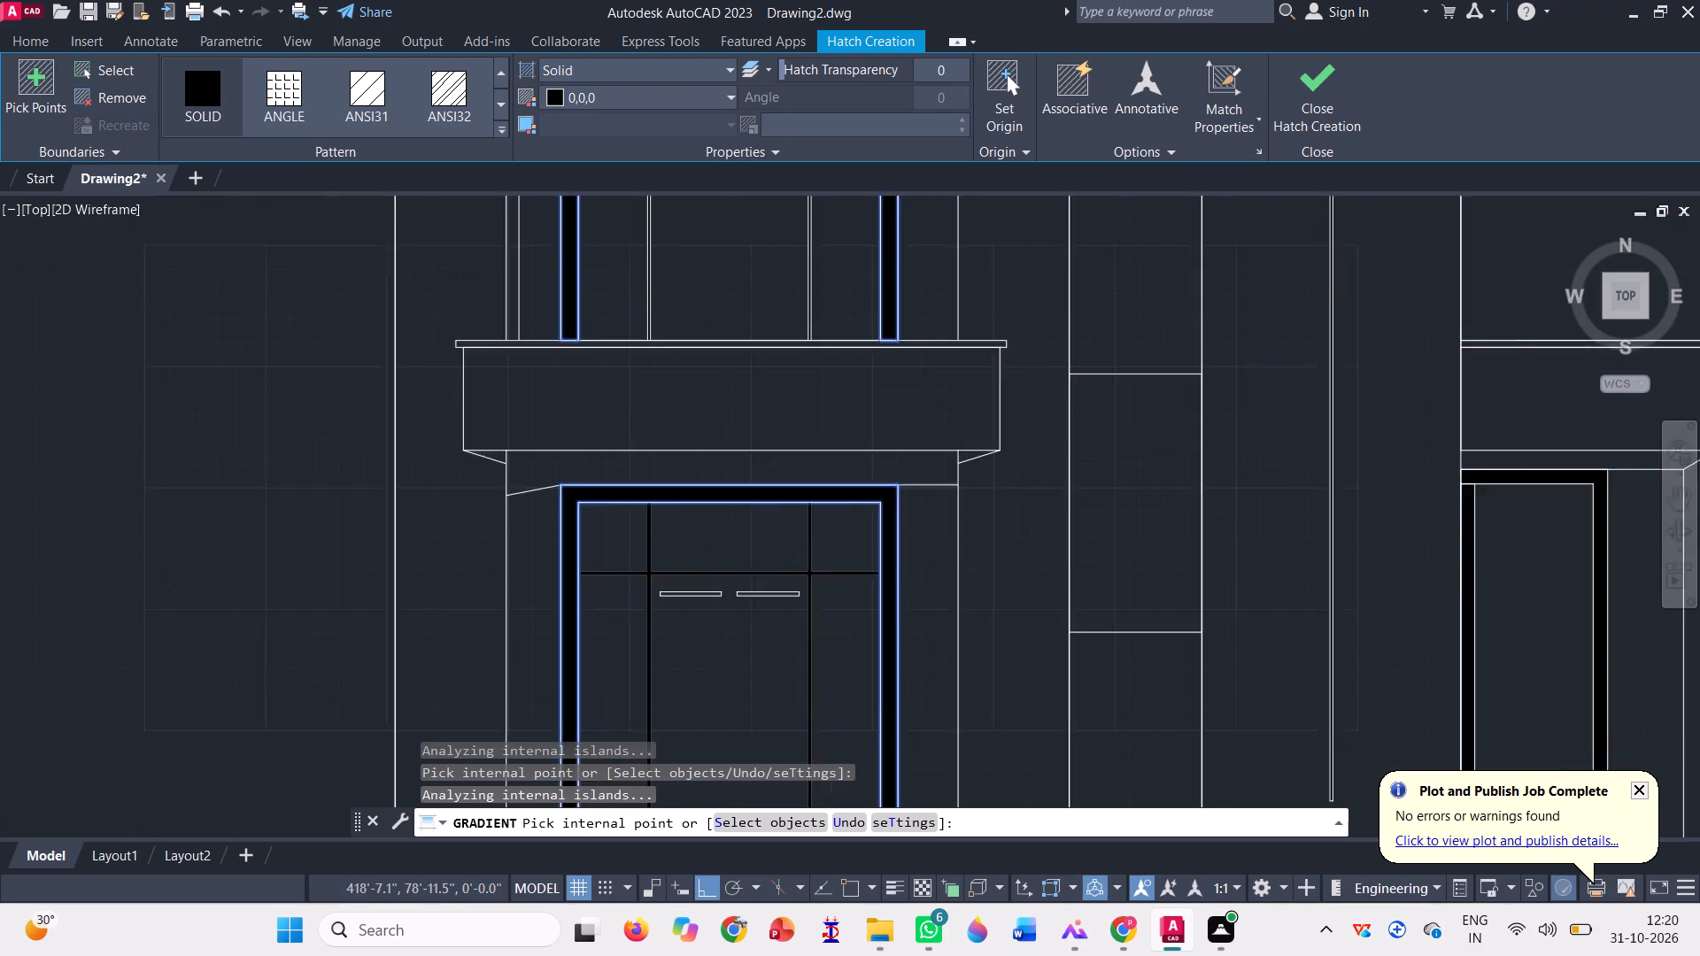
{"action": "scroll", "coordinate": [564, 492], "scroll_direction": "down", "scroll_amount": 4}
Add the thin floor-level ledge across the middle elevation's right wing, including its small projecting end, to the solid black fill.
{"action": "scroll", "coordinate": [707, 459], "scroll_direction": "up", "scroll_amount": 3}
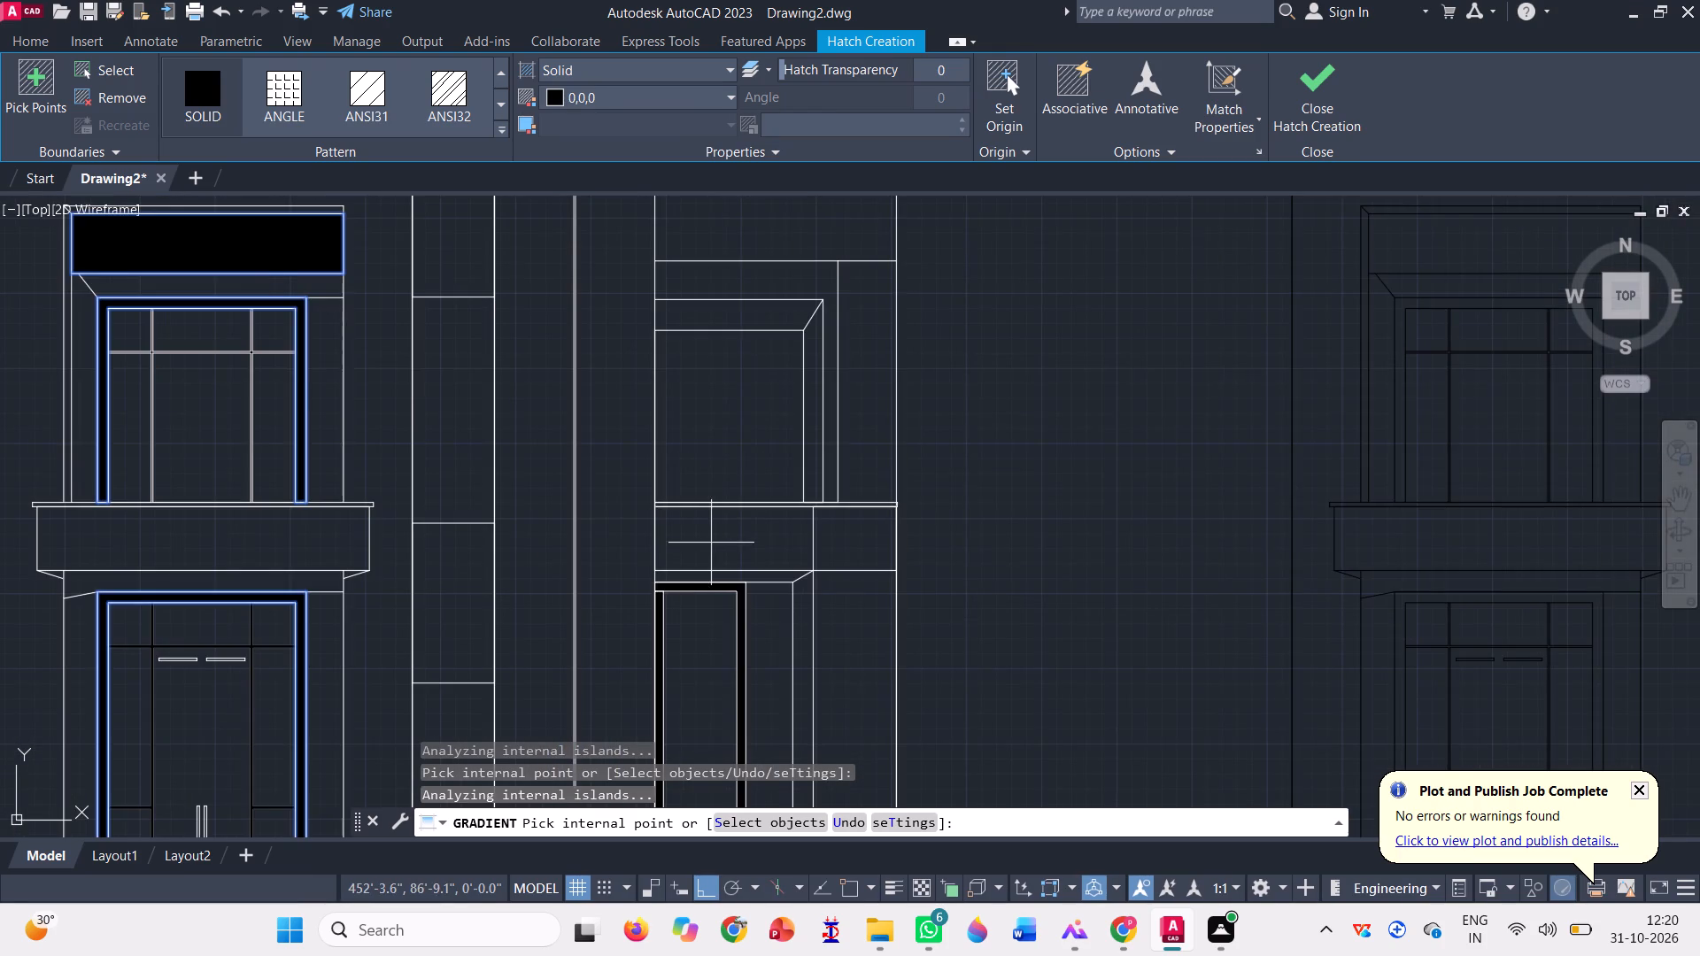
{"action": "scroll", "coordinate": [712, 540], "scroll_direction": "down", "scroll_amount": 2}
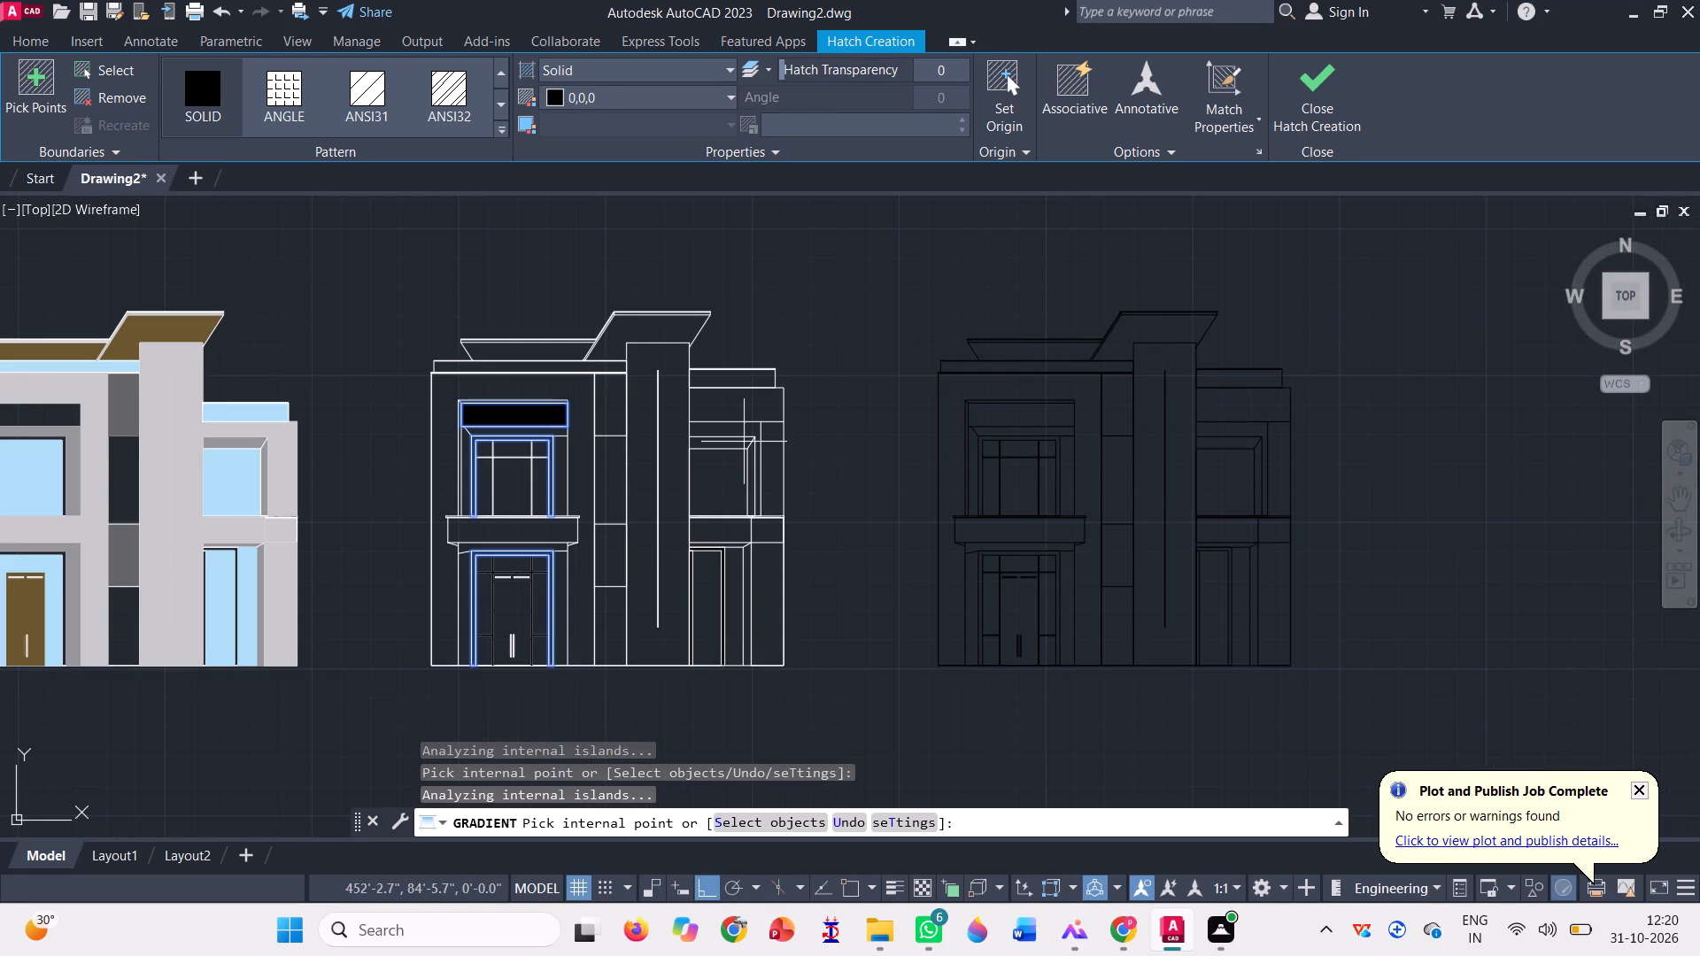
{"action": "scroll", "coordinate": [629, 412], "scroll_direction": "up", "scroll_amount": 8}
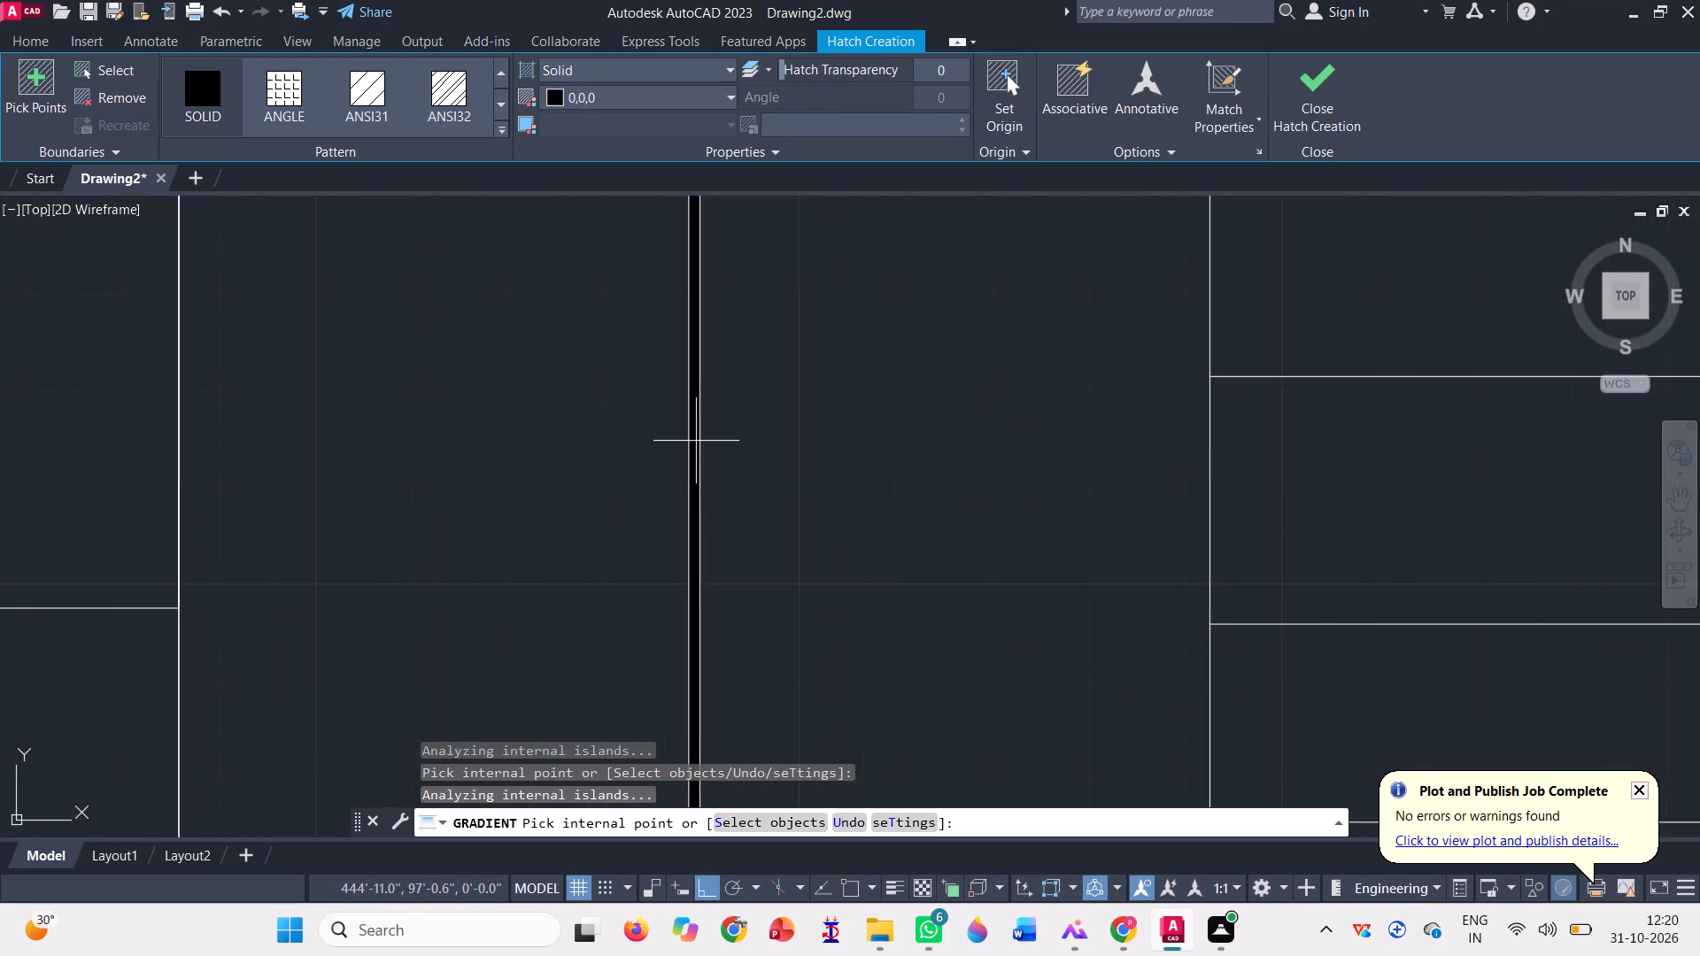
{"action": "scroll", "coordinate": [698, 441], "scroll_direction": "down", "scroll_amount": 4}
{"action": "scroll", "coordinate": [862, 296], "scroll_direction": "up", "scroll_amount": 3}
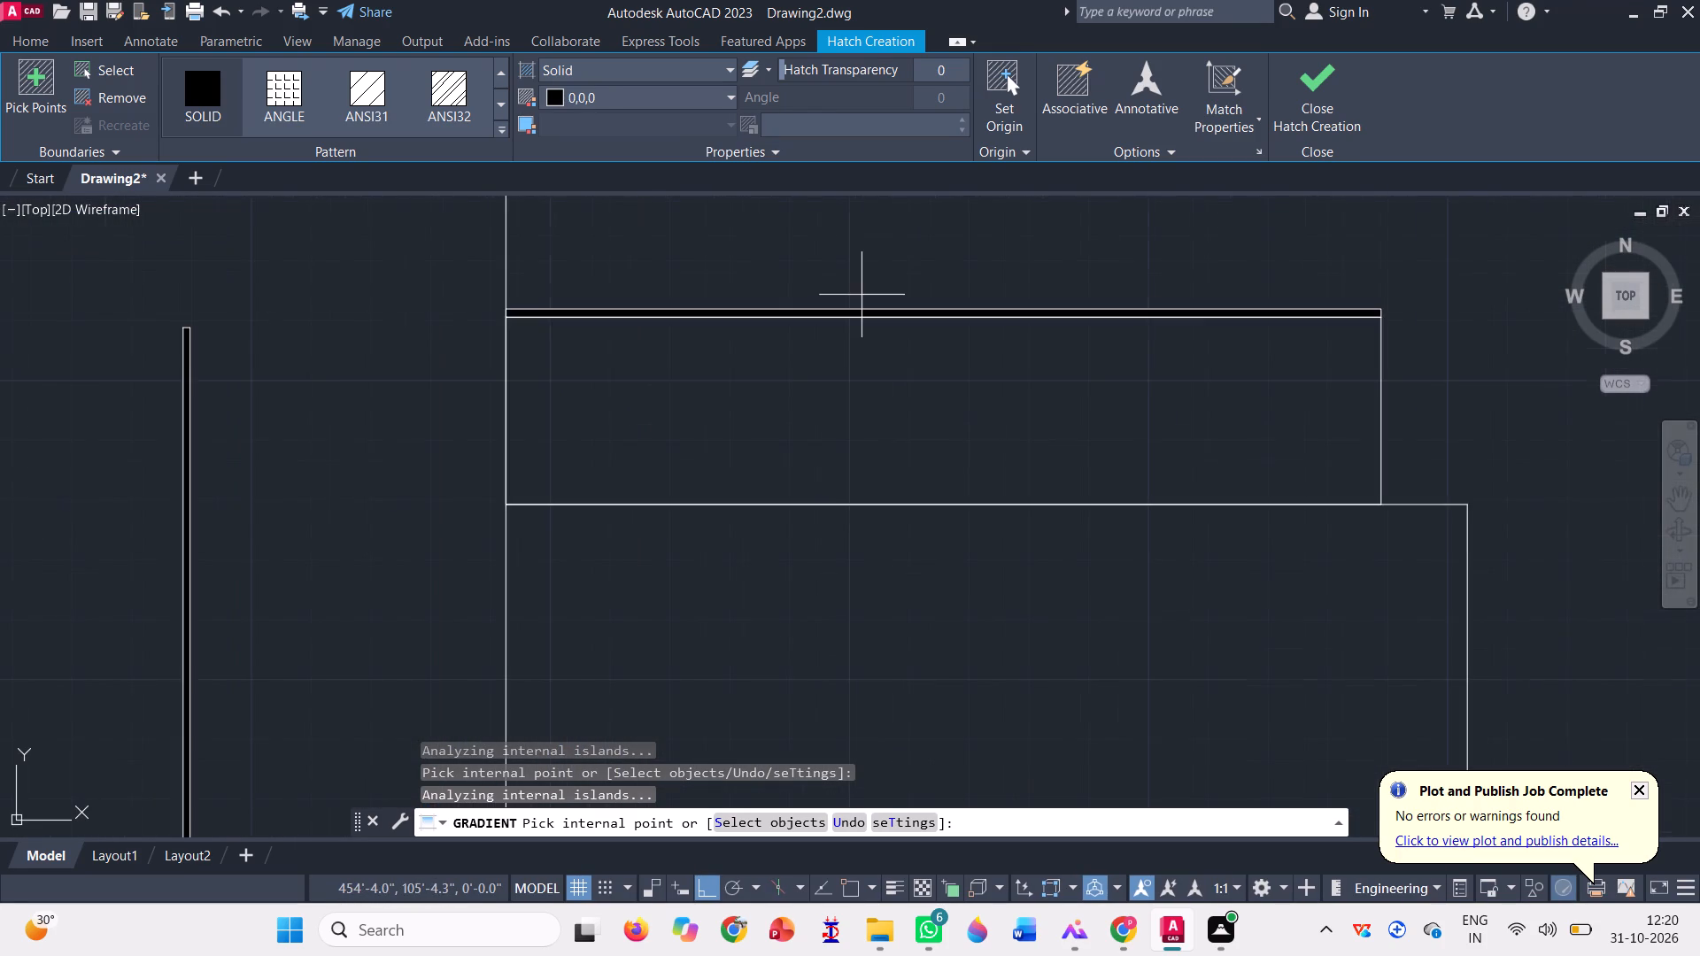
{"action": "scroll", "coordinate": [852, 374], "scroll_direction": "down", "scroll_amount": 4}
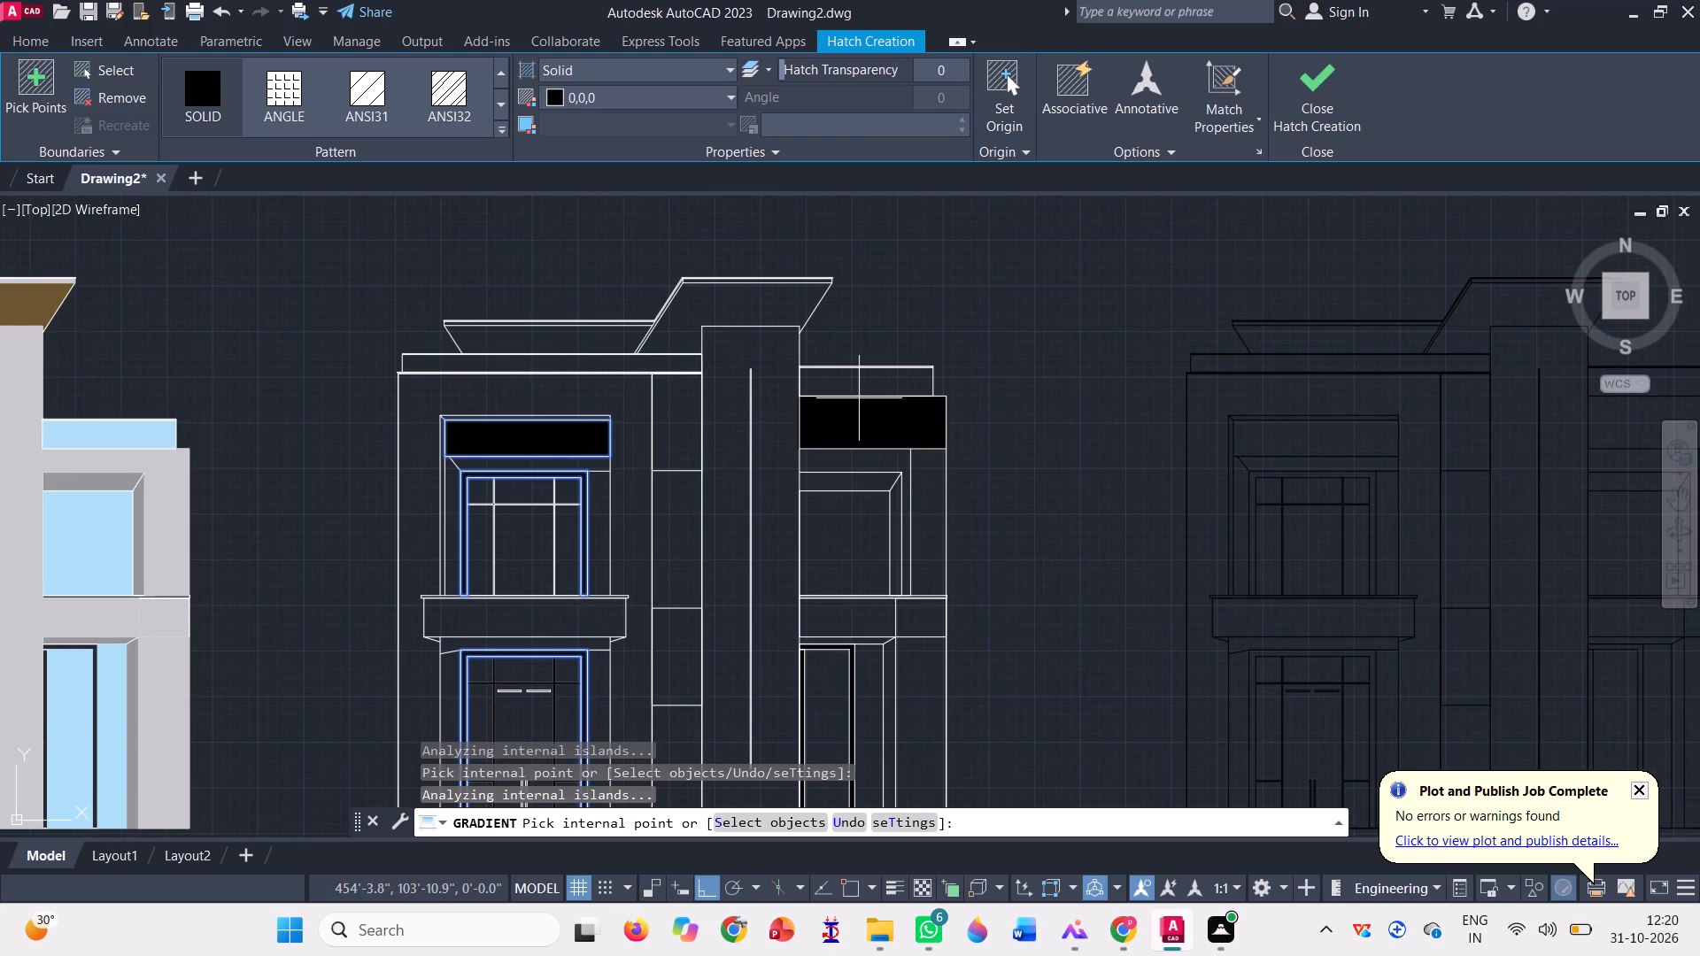
{"action": "scroll", "coordinate": [900, 604], "scroll_direction": "up", "scroll_amount": 10}
{"action": "left_click", "coordinate": [895, 570]}
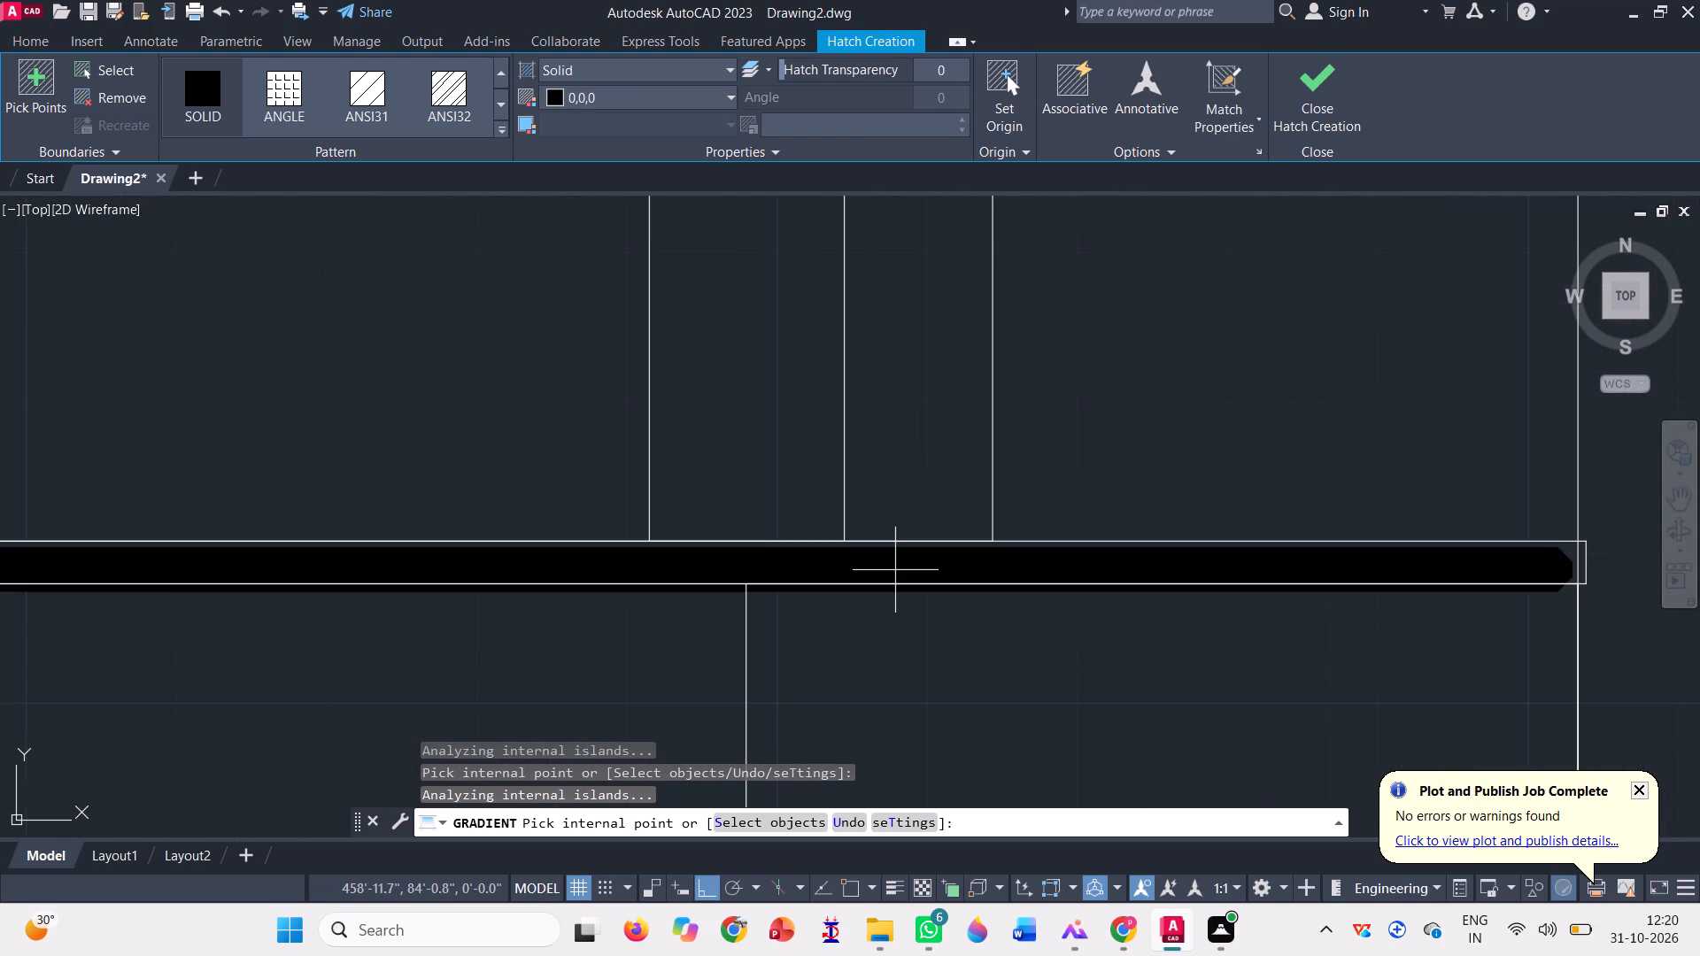
{"action": "scroll", "coordinate": [1087, 545], "scroll_direction": "down", "scroll_amount": 1}
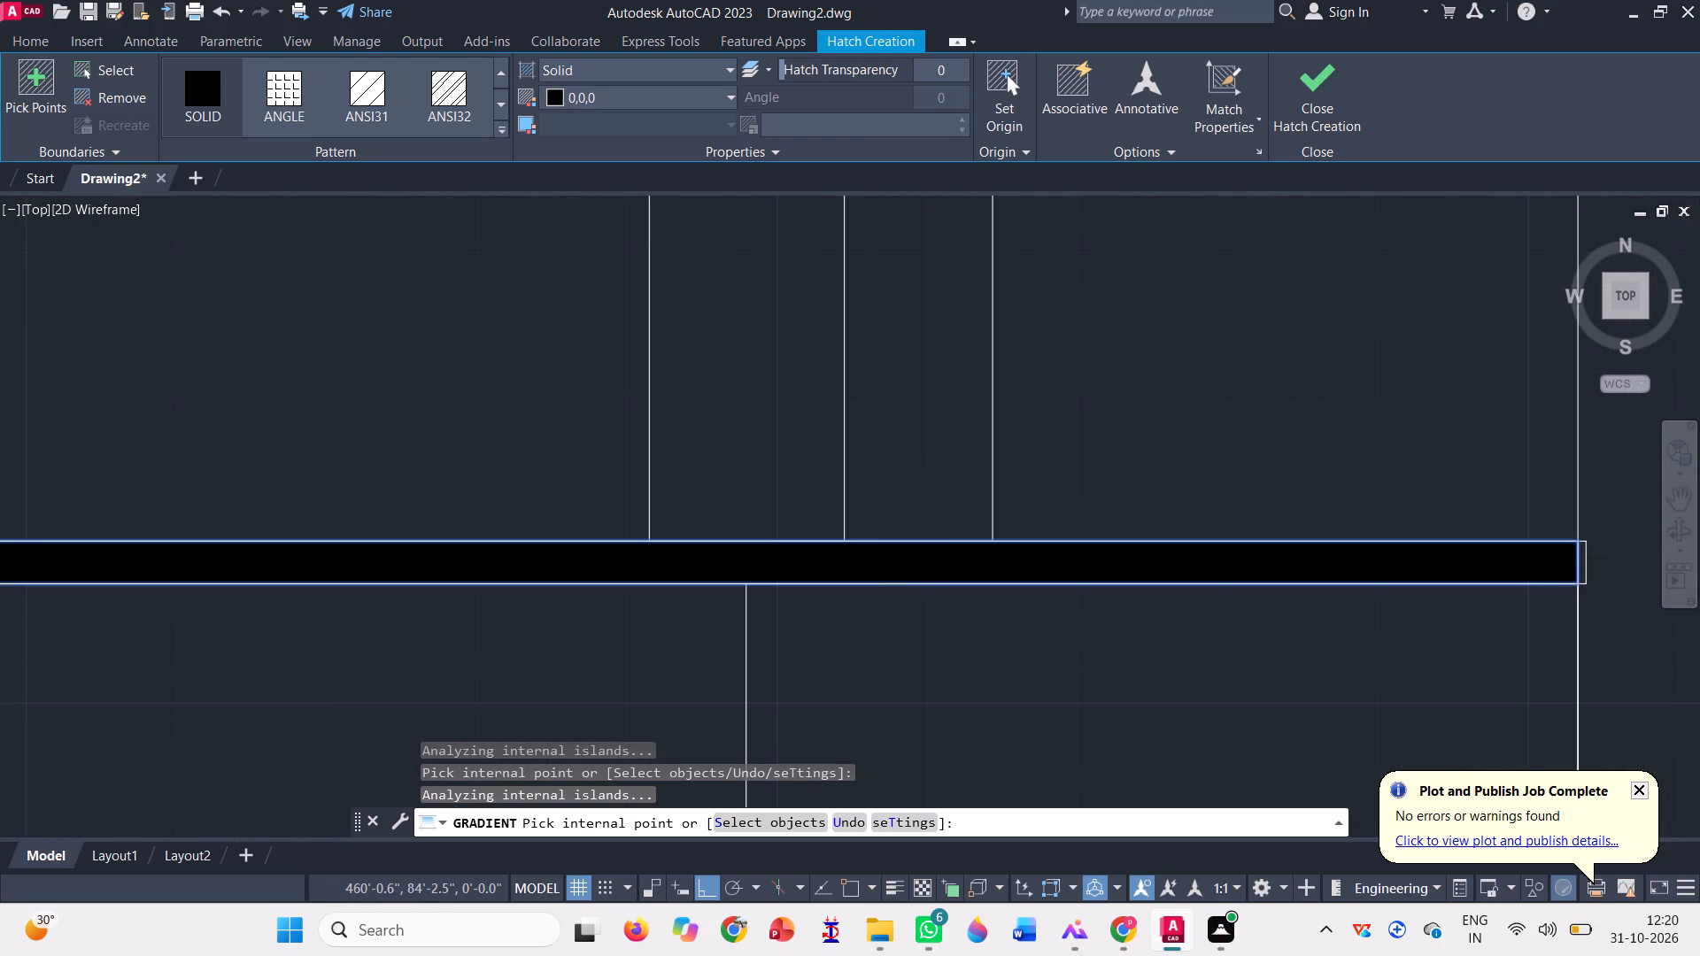
{"action": "scroll", "coordinate": [1574, 563], "scroll_direction": "up", "scroll_amount": 4}
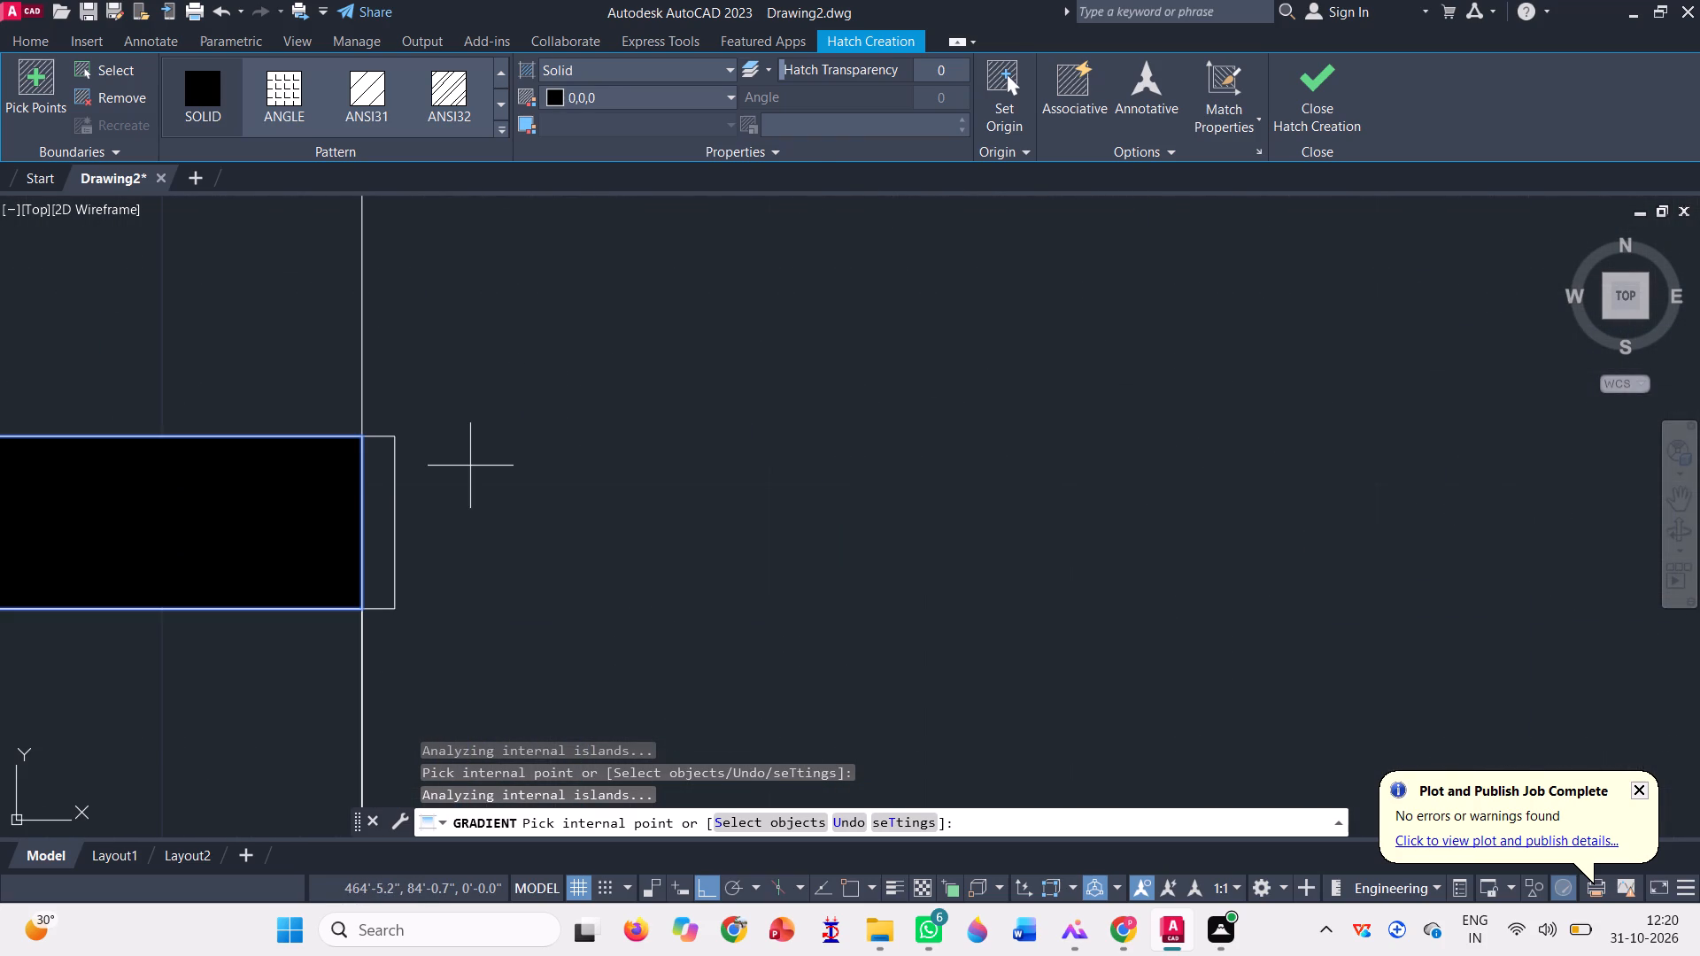
{"action": "left_click", "coordinate": [372, 497]}
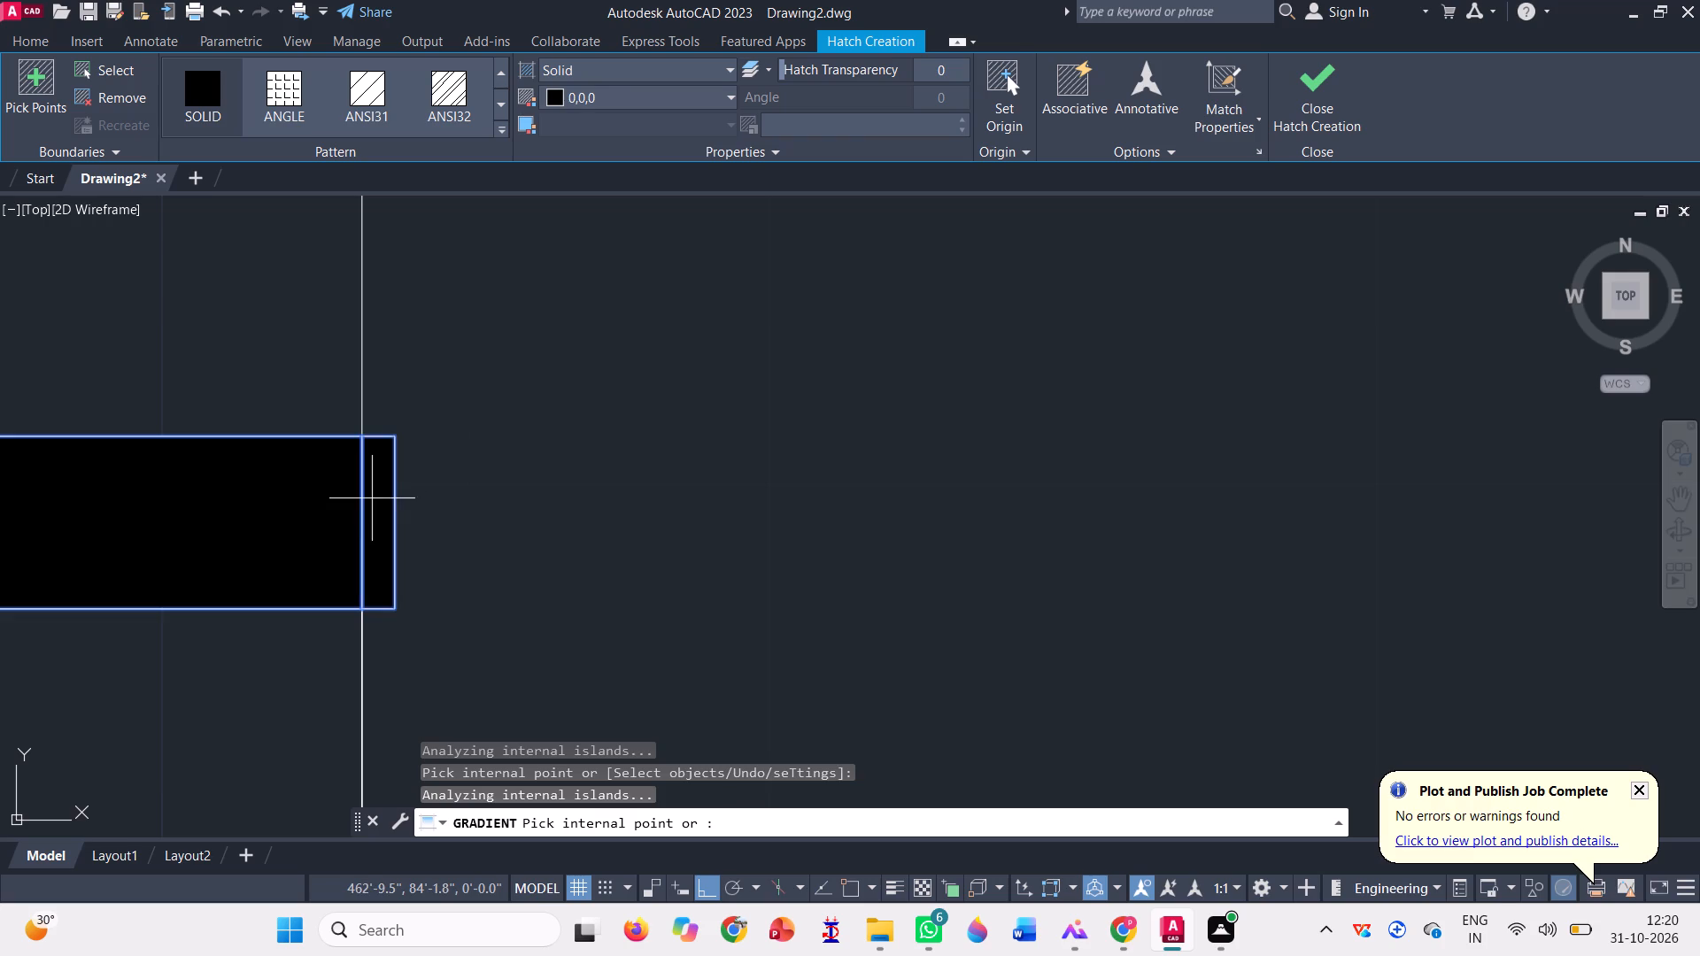
{"action": "scroll", "coordinate": [661, 518], "scroll_direction": "down", "scroll_amount": 7}
{"action": "scroll", "coordinate": [782, 506], "scroll_direction": "down", "scroll_amount": 5}
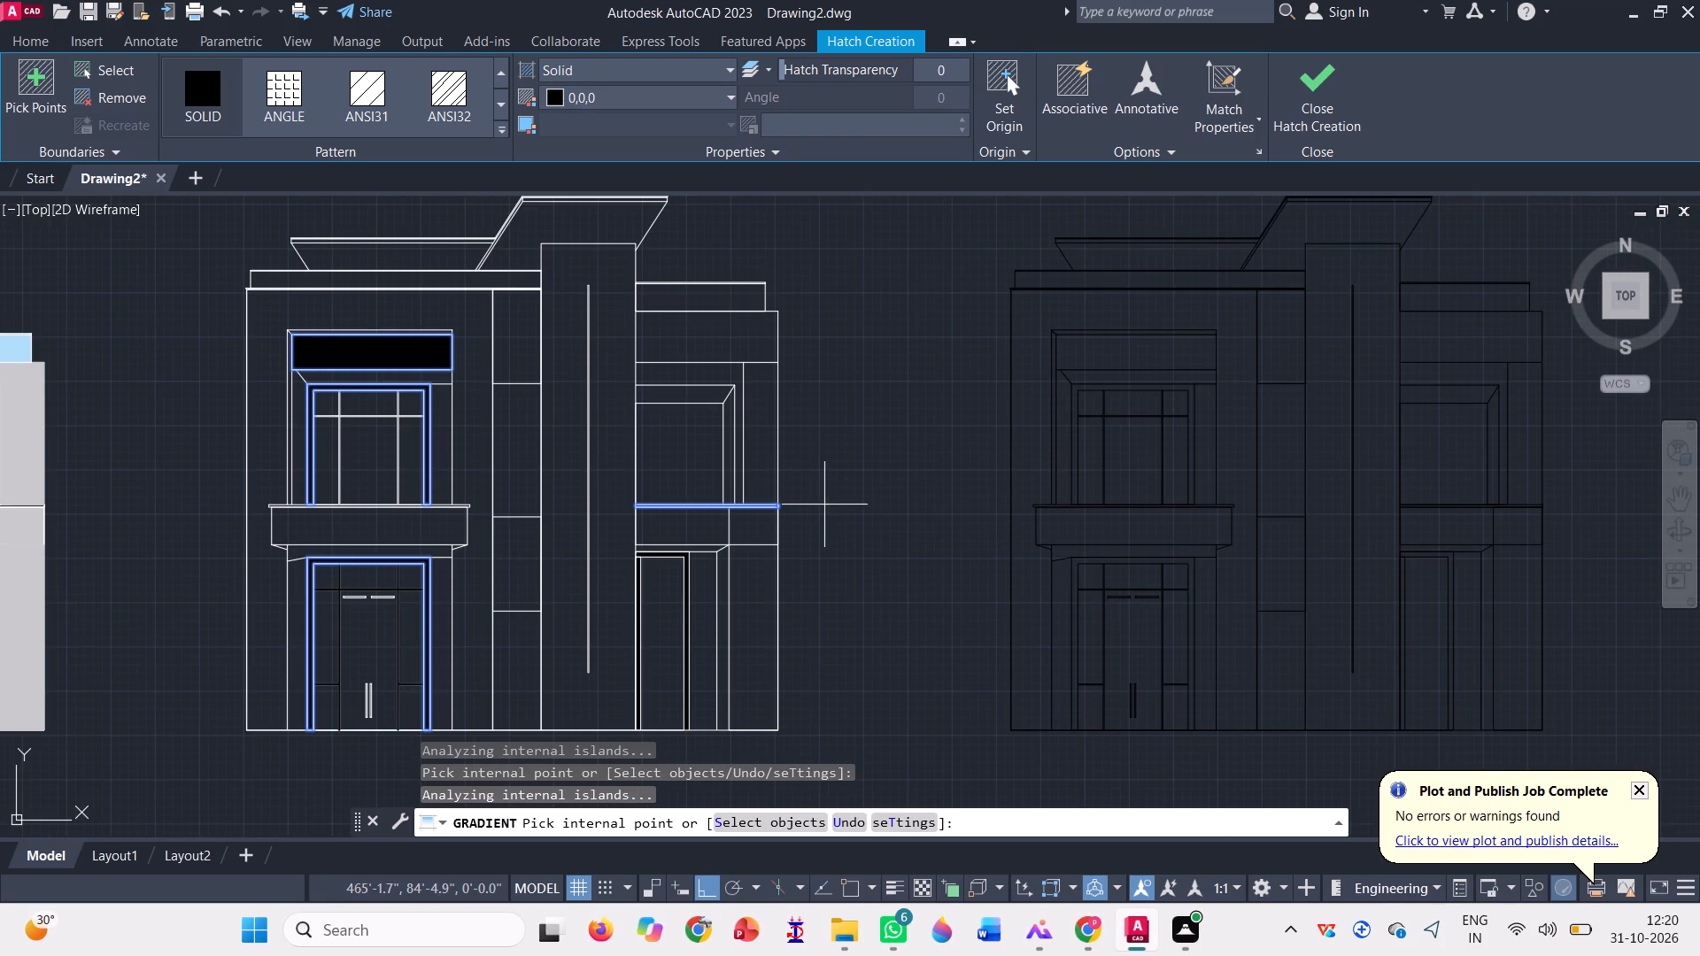
Add the thin roof-level ledge across the middle elevation's left block to the solid black fill and finish the hatch.
{"action": "scroll", "coordinate": [309, 494], "scroll_direction": "up", "scroll_amount": 4}
{"action": "scroll", "coordinate": [483, 545], "scroll_direction": "down", "scroll_amount": 2}
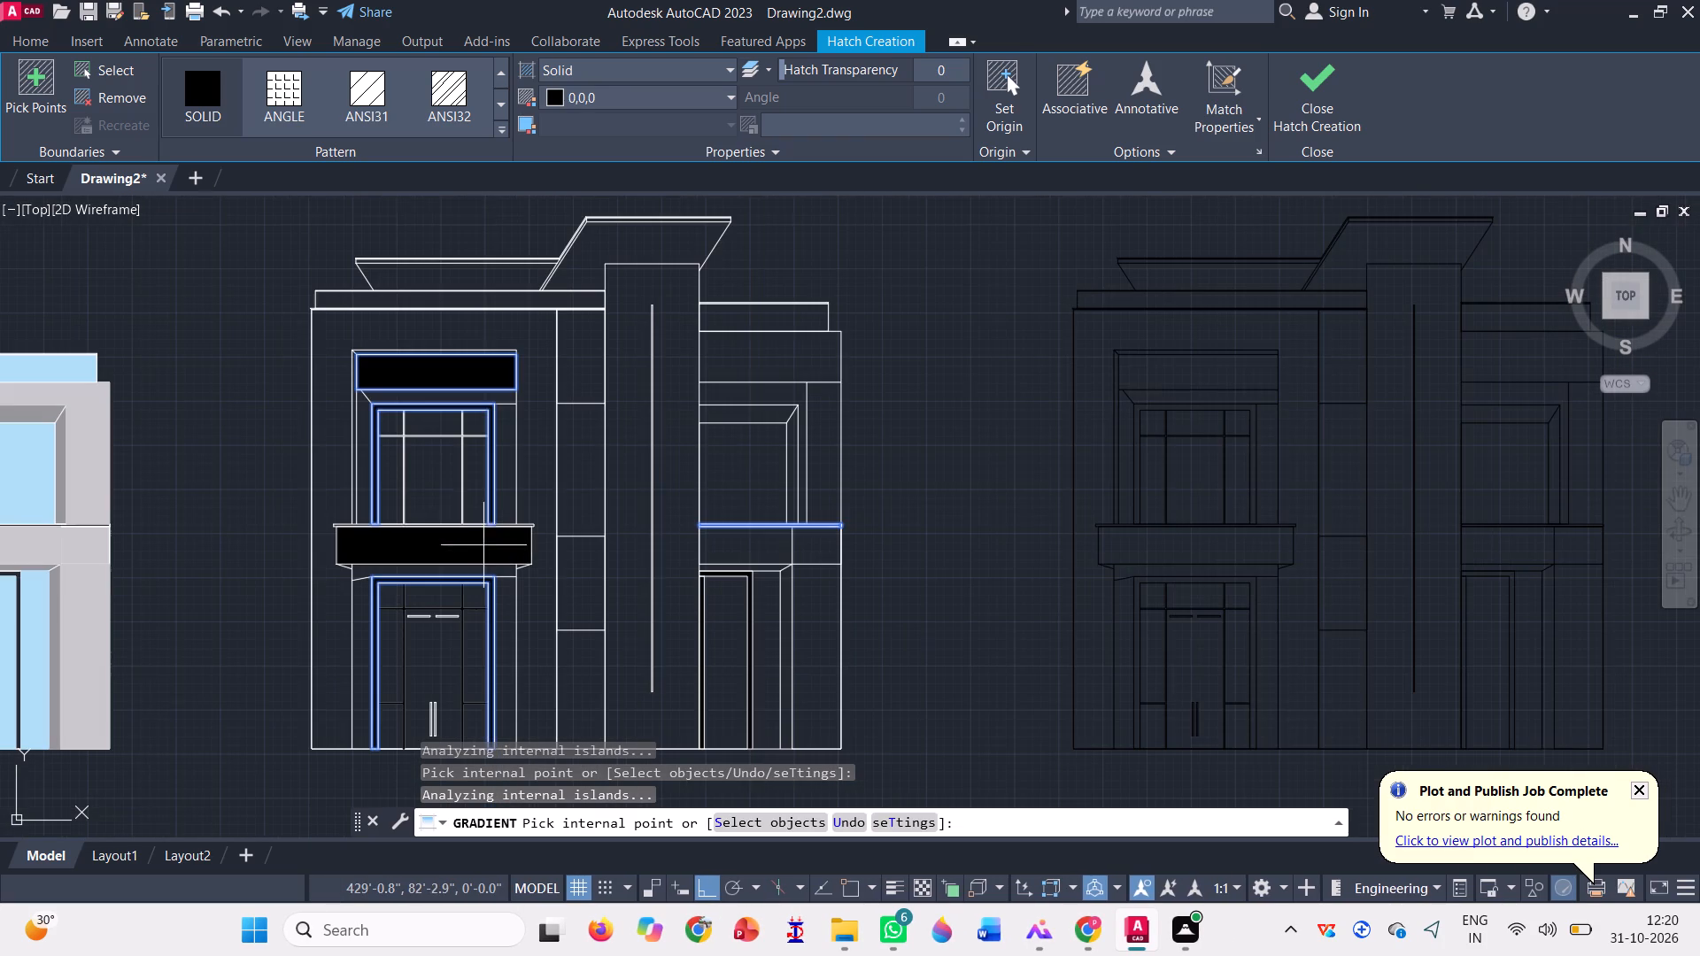
{"action": "scroll", "coordinate": [407, 436], "scroll_direction": "up", "scroll_amount": 4}
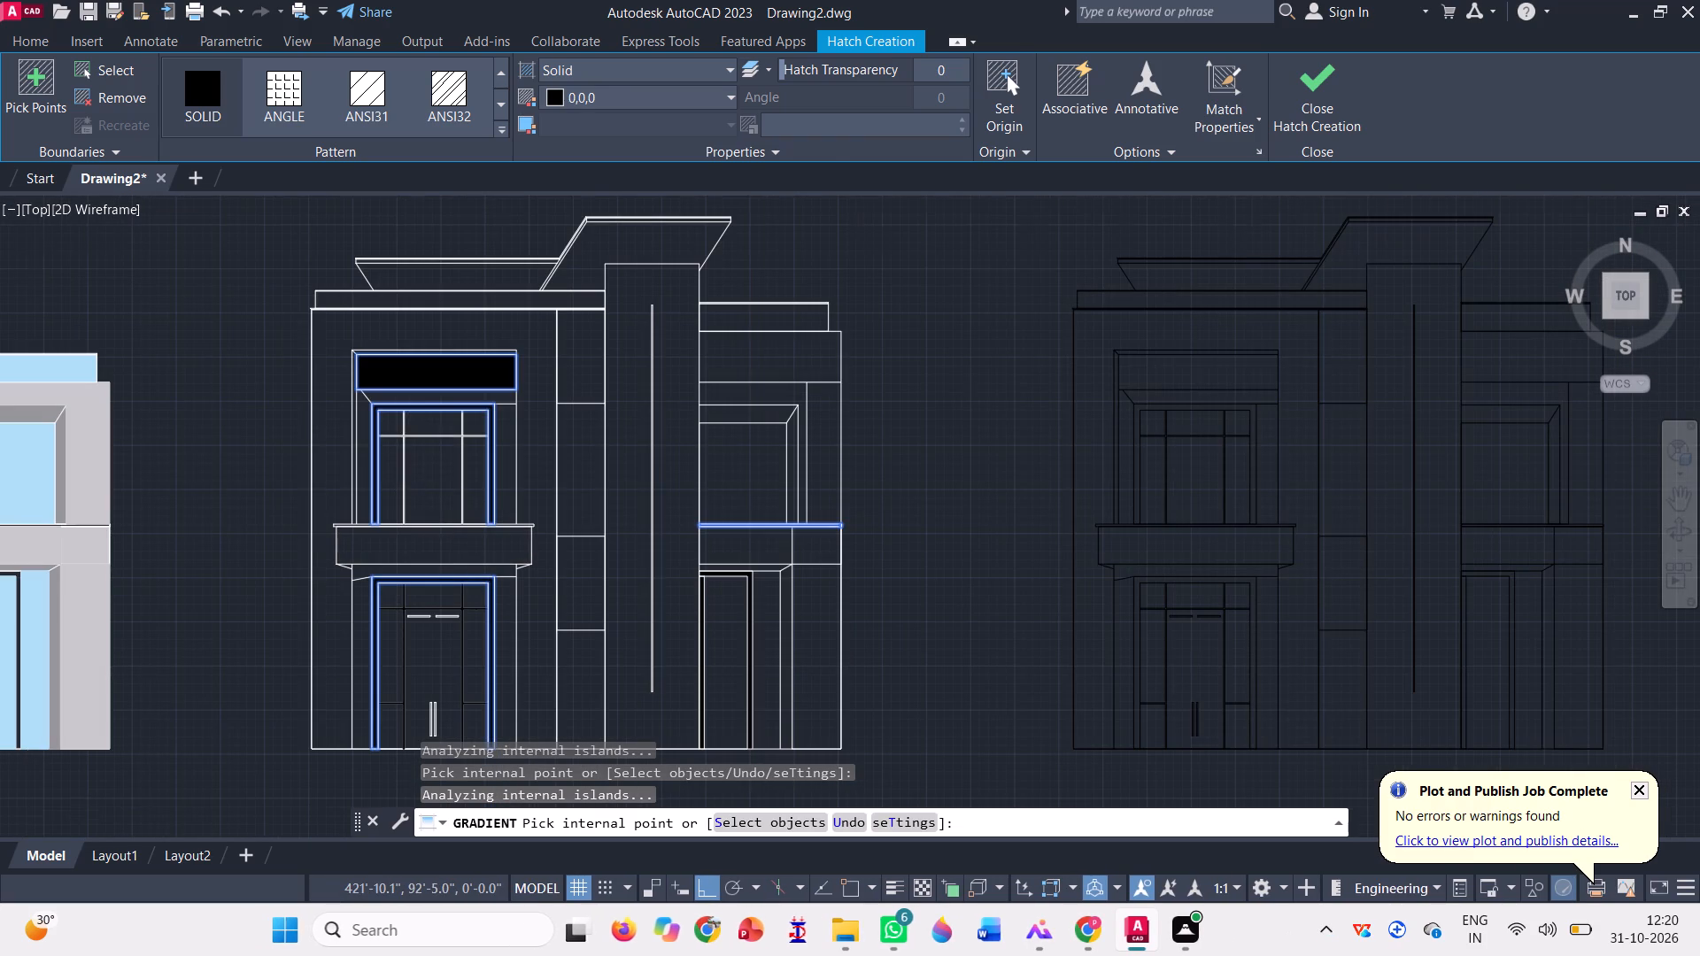
{"action": "scroll", "coordinate": [407, 436], "scroll_direction": "up", "scroll_amount": 4}
{"action": "scroll", "coordinate": [493, 515], "scroll_direction": "down", "scroll_amount": 5}
{"action": "scroll", "coordinate": [621, 577], "scroll_direction": "down", "scroll_amount": 3}
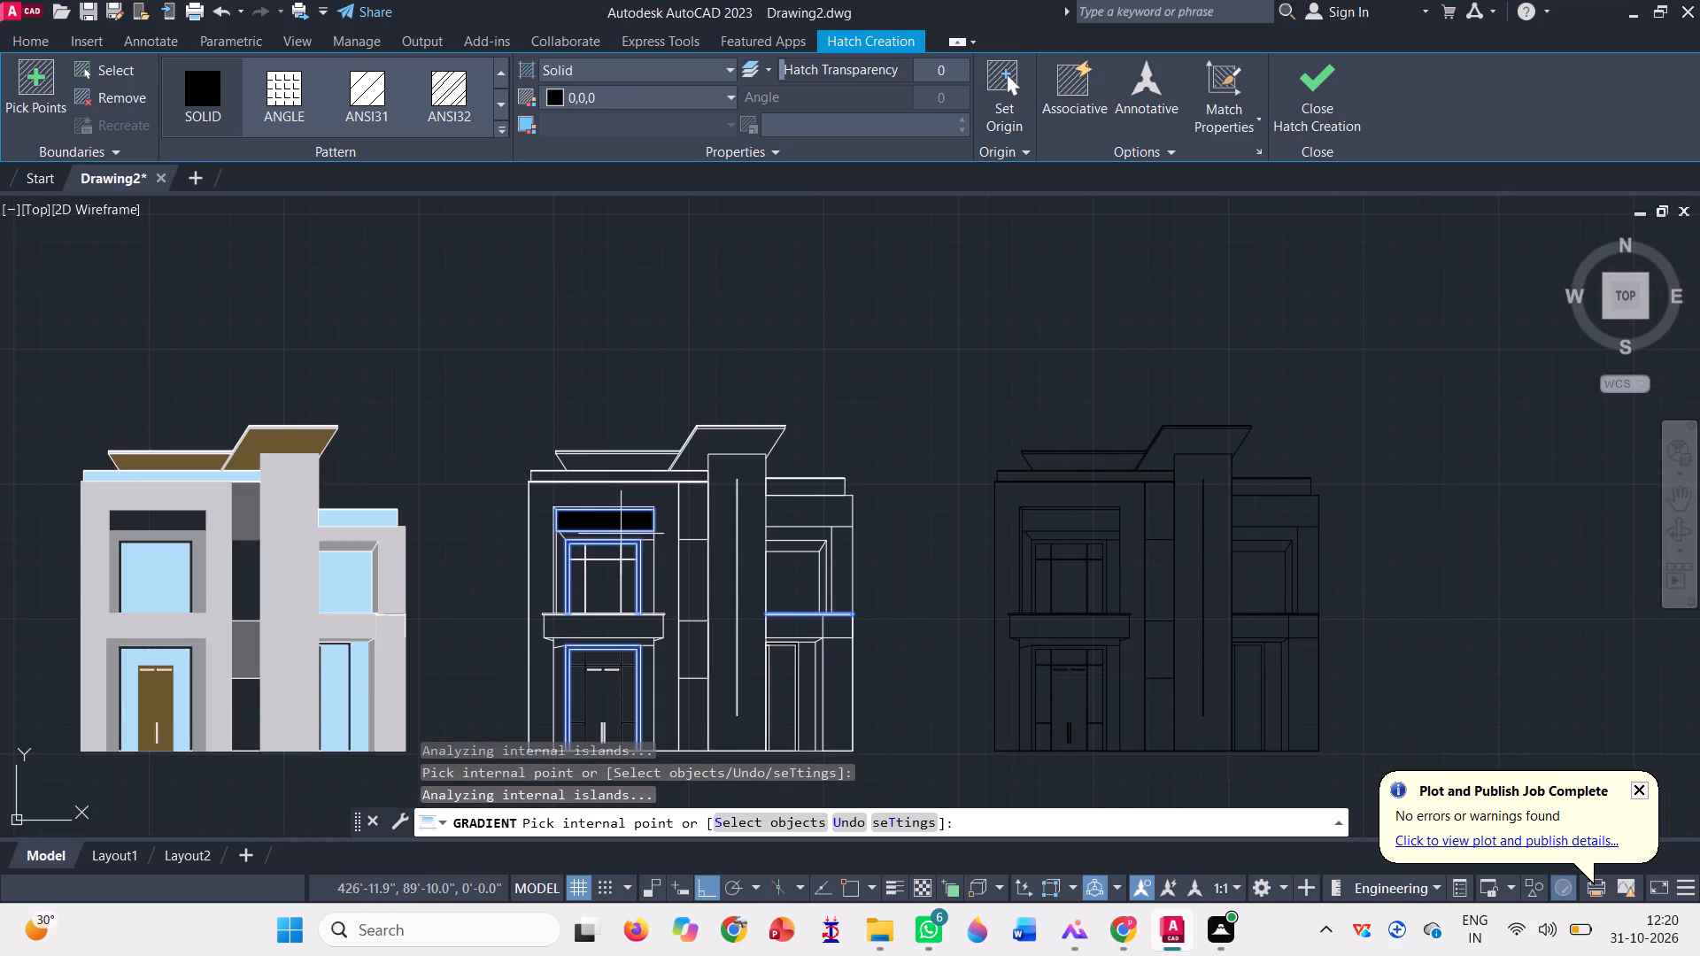
{"action": "scroll", "coordinate": [539, 490], "scroll_direction": "up", "scroll_amount": 3}
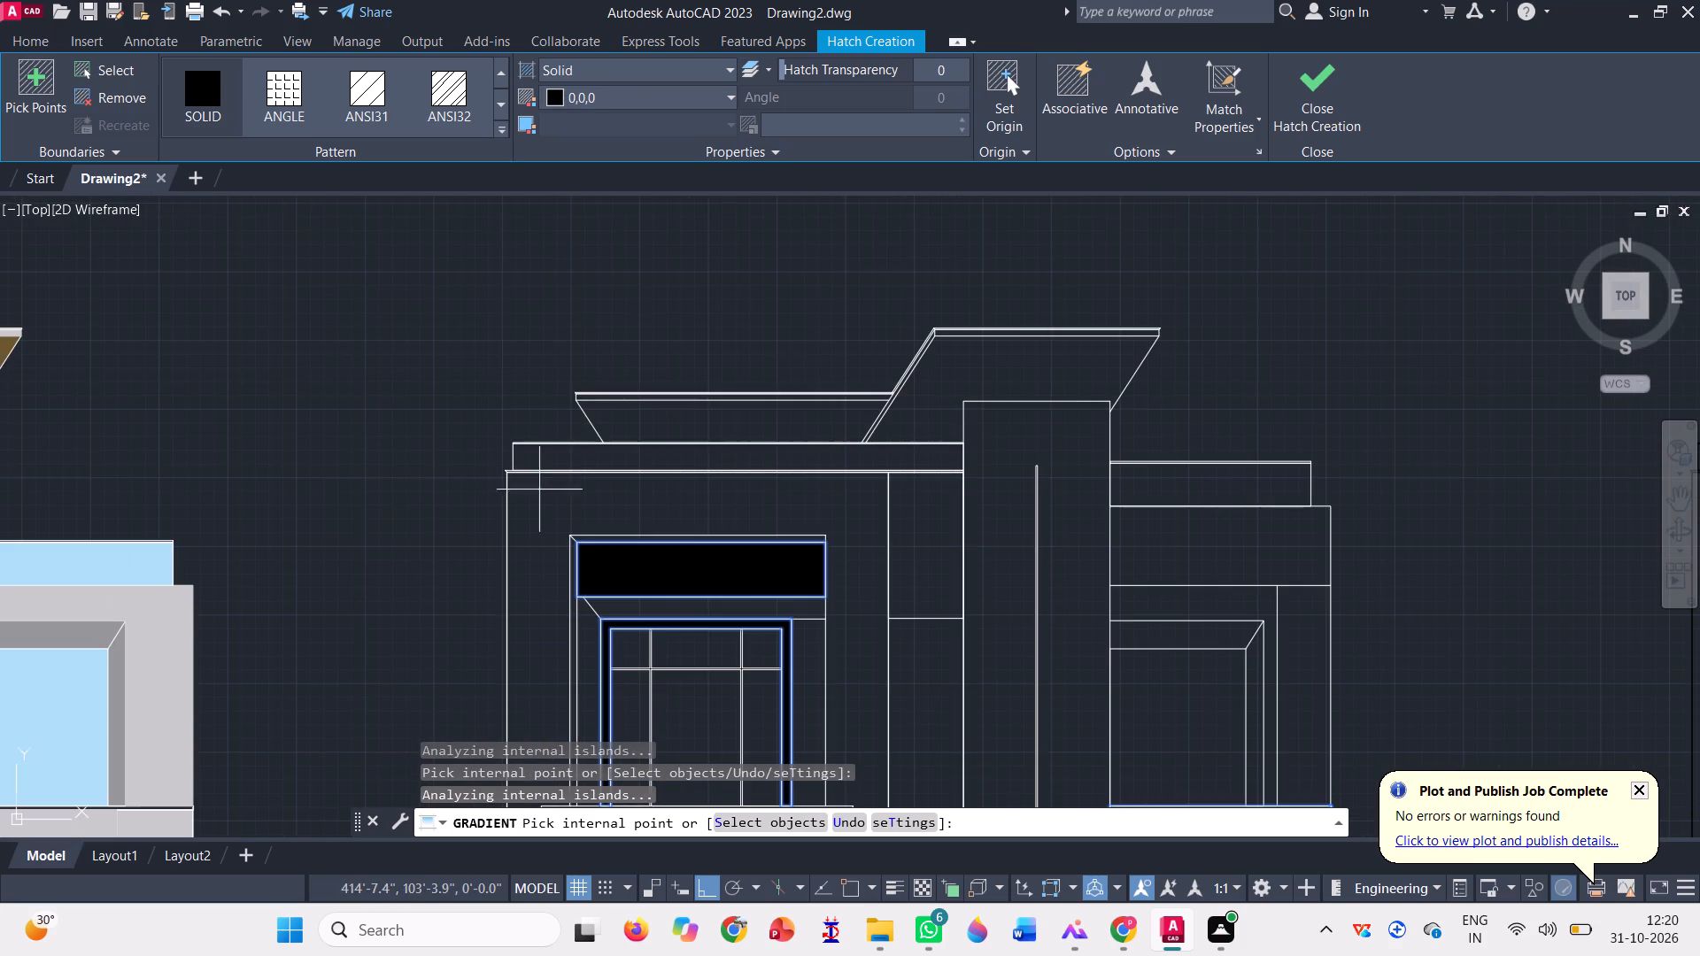
{"action": "scroll", "coordinate": [538, 479], "scroll_direction": "up", "scroll_amount": 4}
{"action": "scroll", "coordinate": [416, 404], "scroll_direction": "up", "scroll_amount": 3}
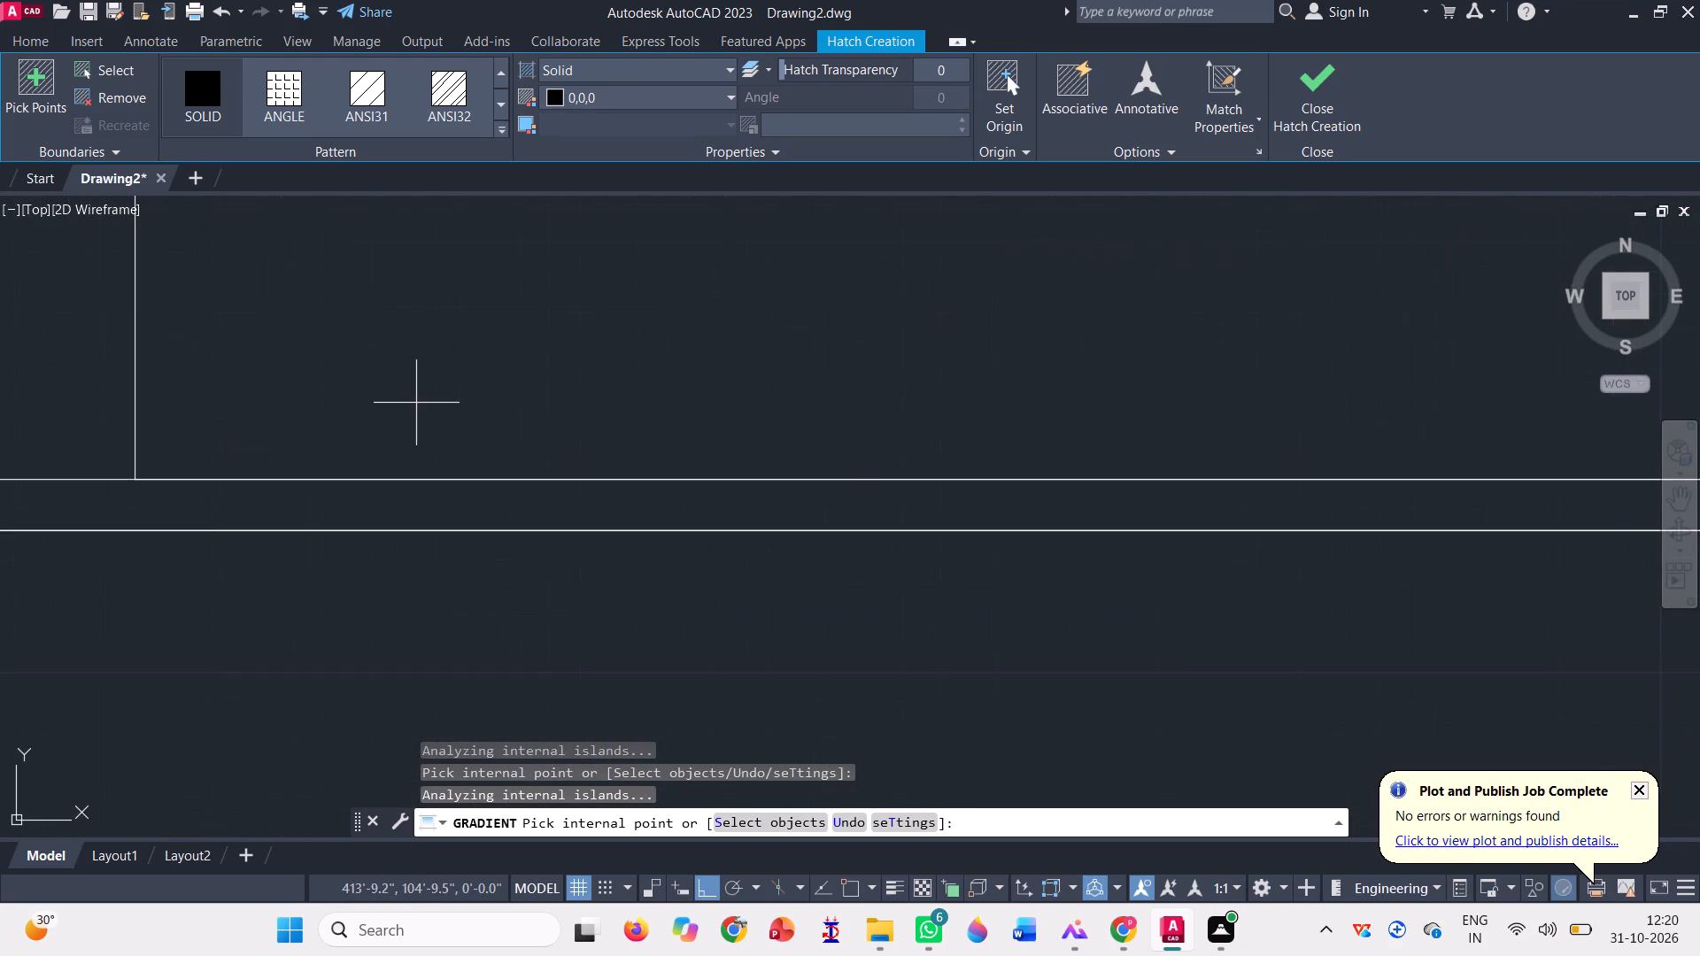
{"action": "left_click", "coordinate": [418, 502]}
{"action": "scroll", "coordinate": [417, 512], "scroll_direction": "down", "scroll_amount": 11}
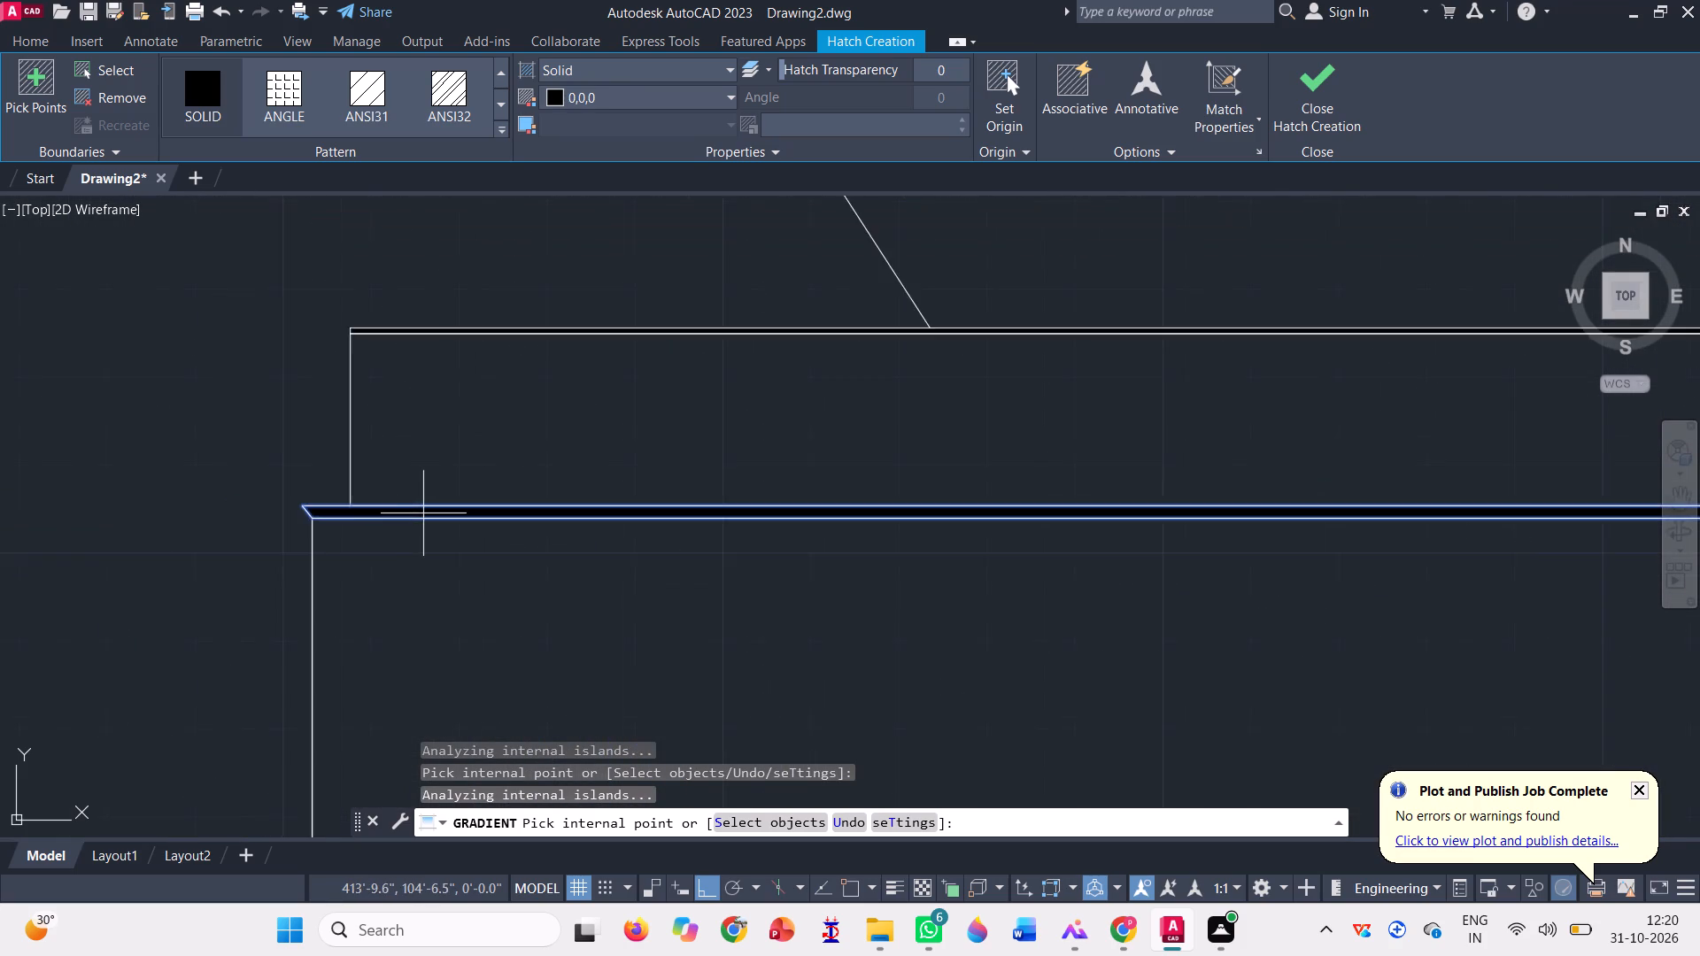
{"action": "scroll", "coordinate": [429, 513], "scroll_direction": "down", "scroll_amount": 3}
{"action": "left_click", "coordinate": [1327, 71]}
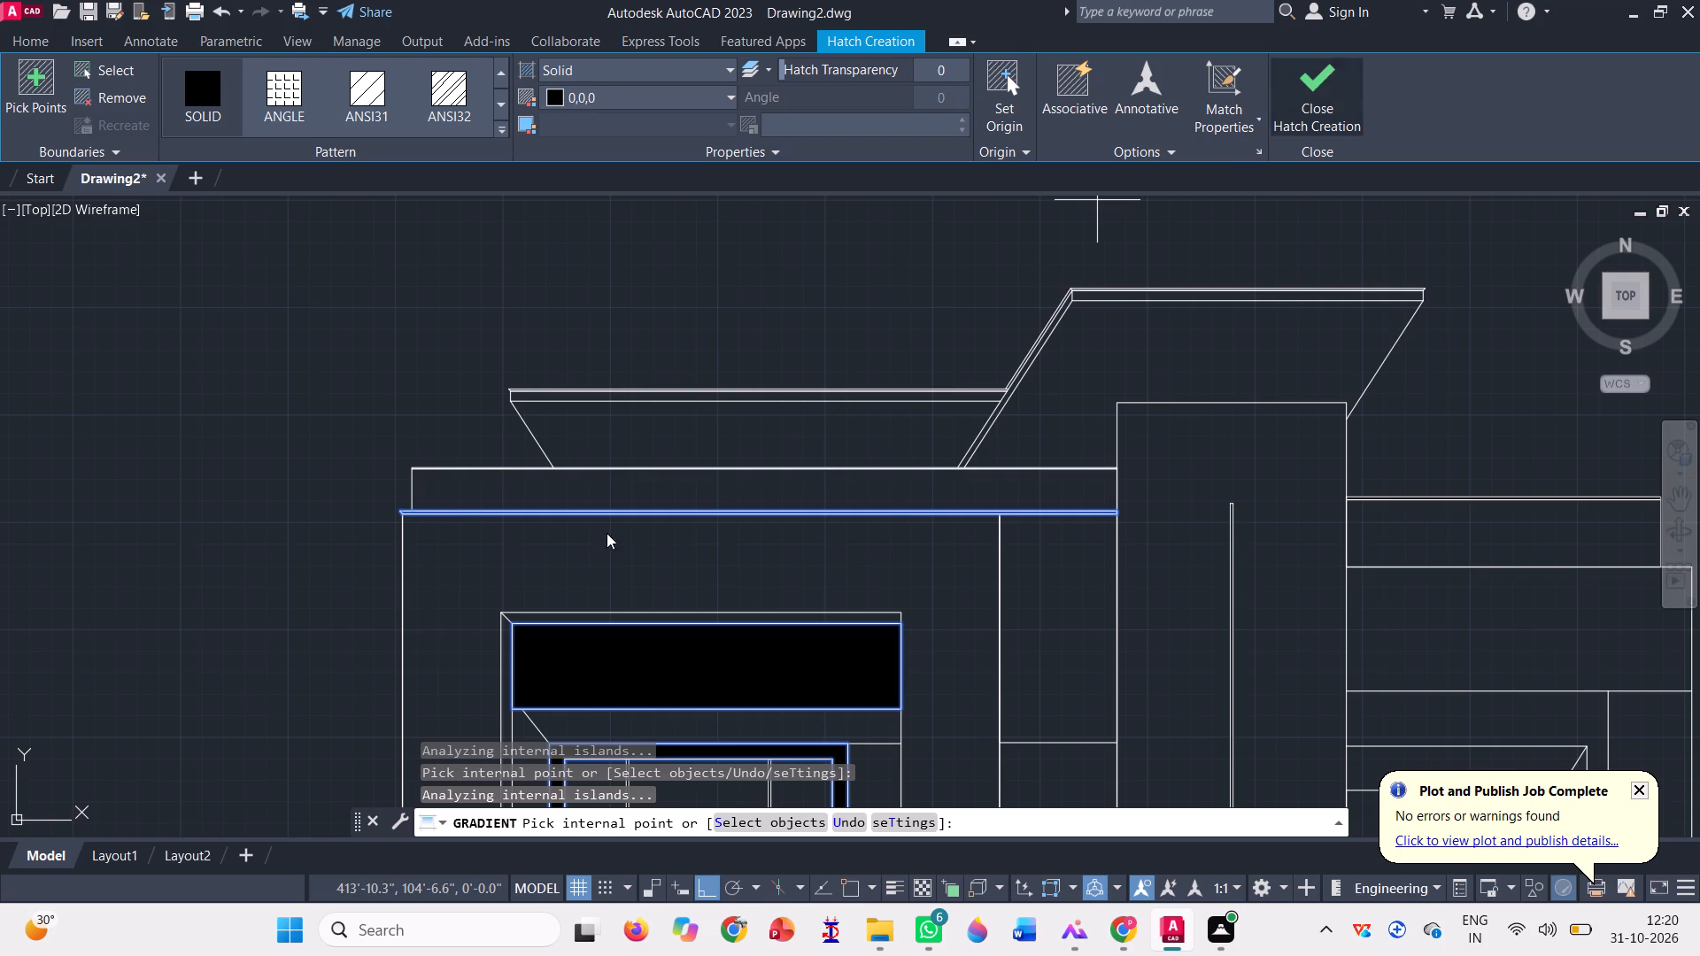
Move the middle elevation's two black hatches from its bottom-right corner to the colored elevation's bottom-right corner.
{"action": "scroll", "coordinate": [601, 530], "scroll_direction": "down", "scroll_amount": 1}
{"action": "scroll", "coordinate": [511, 520], "scroll_direction": "down", "scroll_amount": 2}
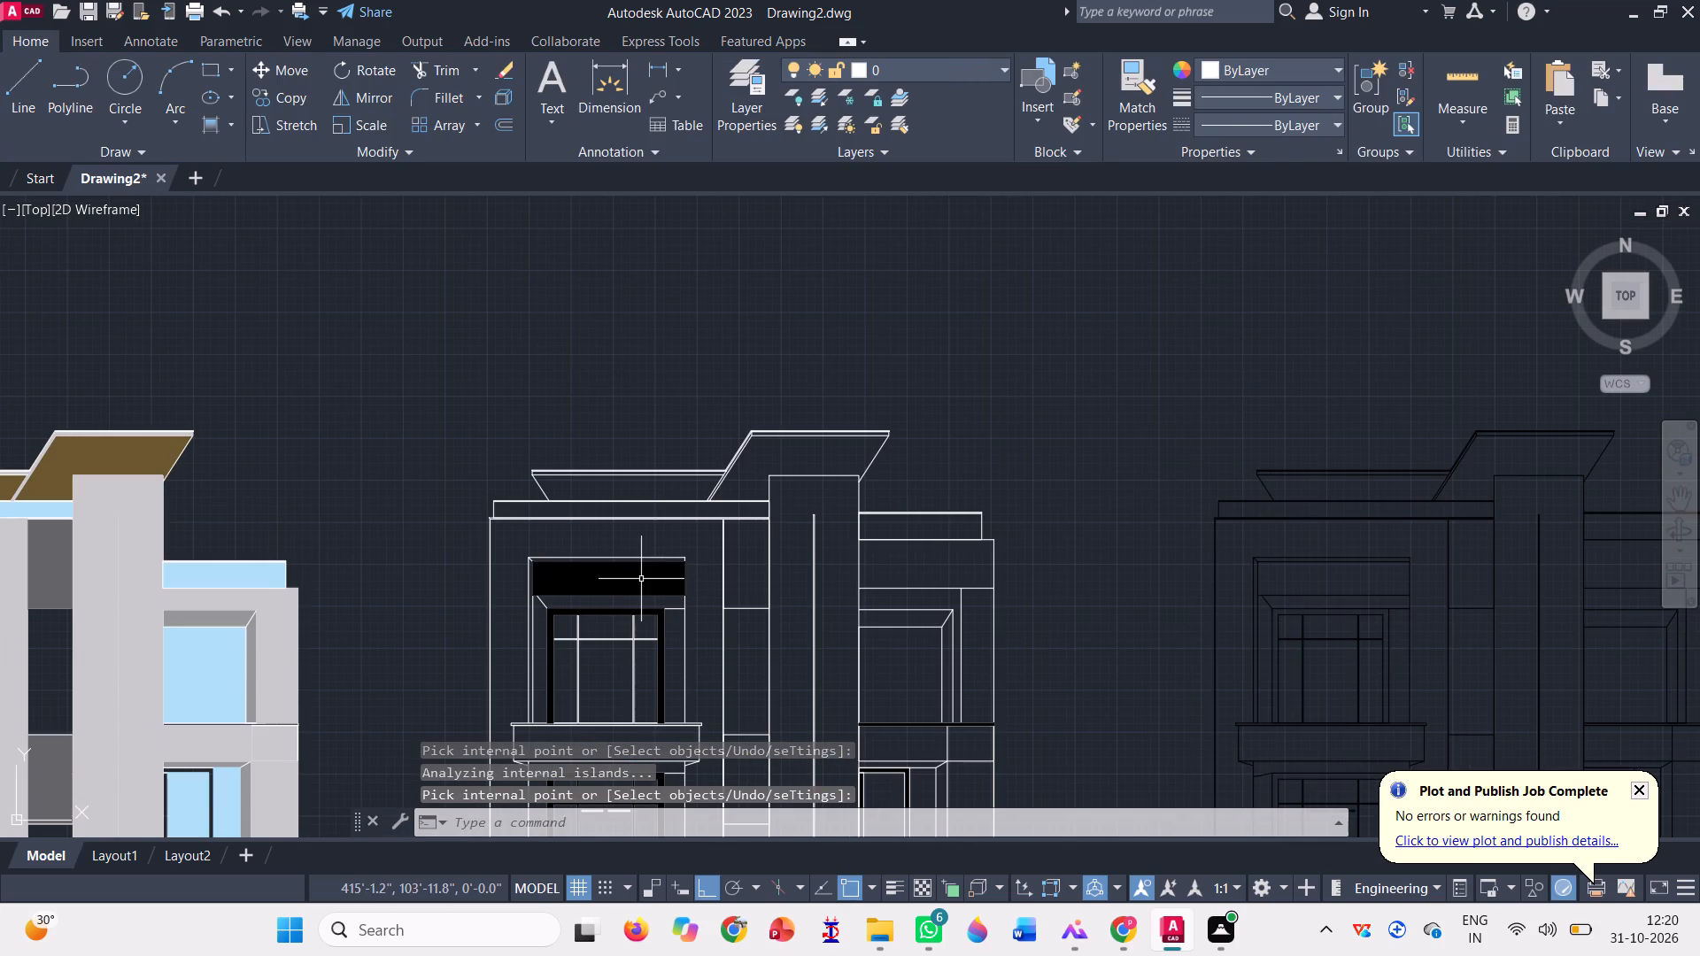
{"action": "left_click_drag", "start_coordinate": [644, 576], "coordinate": [647, 586]}
{"action": "scroll", "coordinate": [686, 678], "scroll_direction": "up", "scroll_amount": 3}
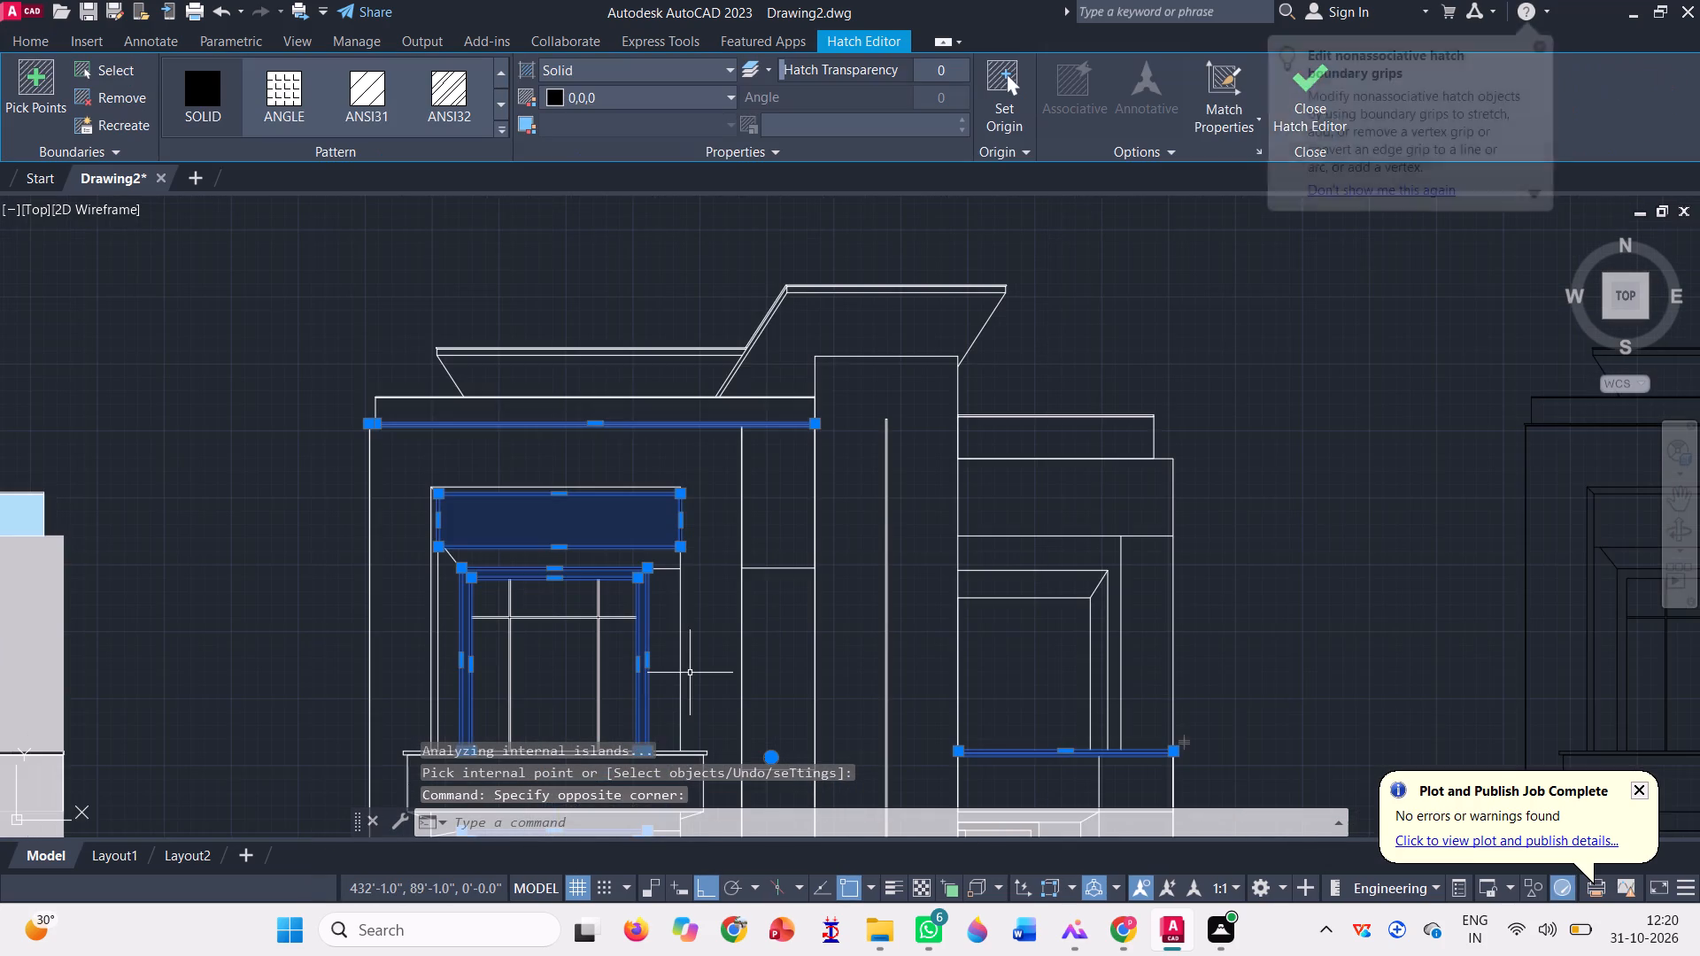
{"action": "scroll", "coordinate": [601, 565], "scroll_direction": "up", "scroll_amount": 4}
{"action": "scroll", "coordinate": [554, 687], "scroll_direction": "up", "scroll_amount": 4}
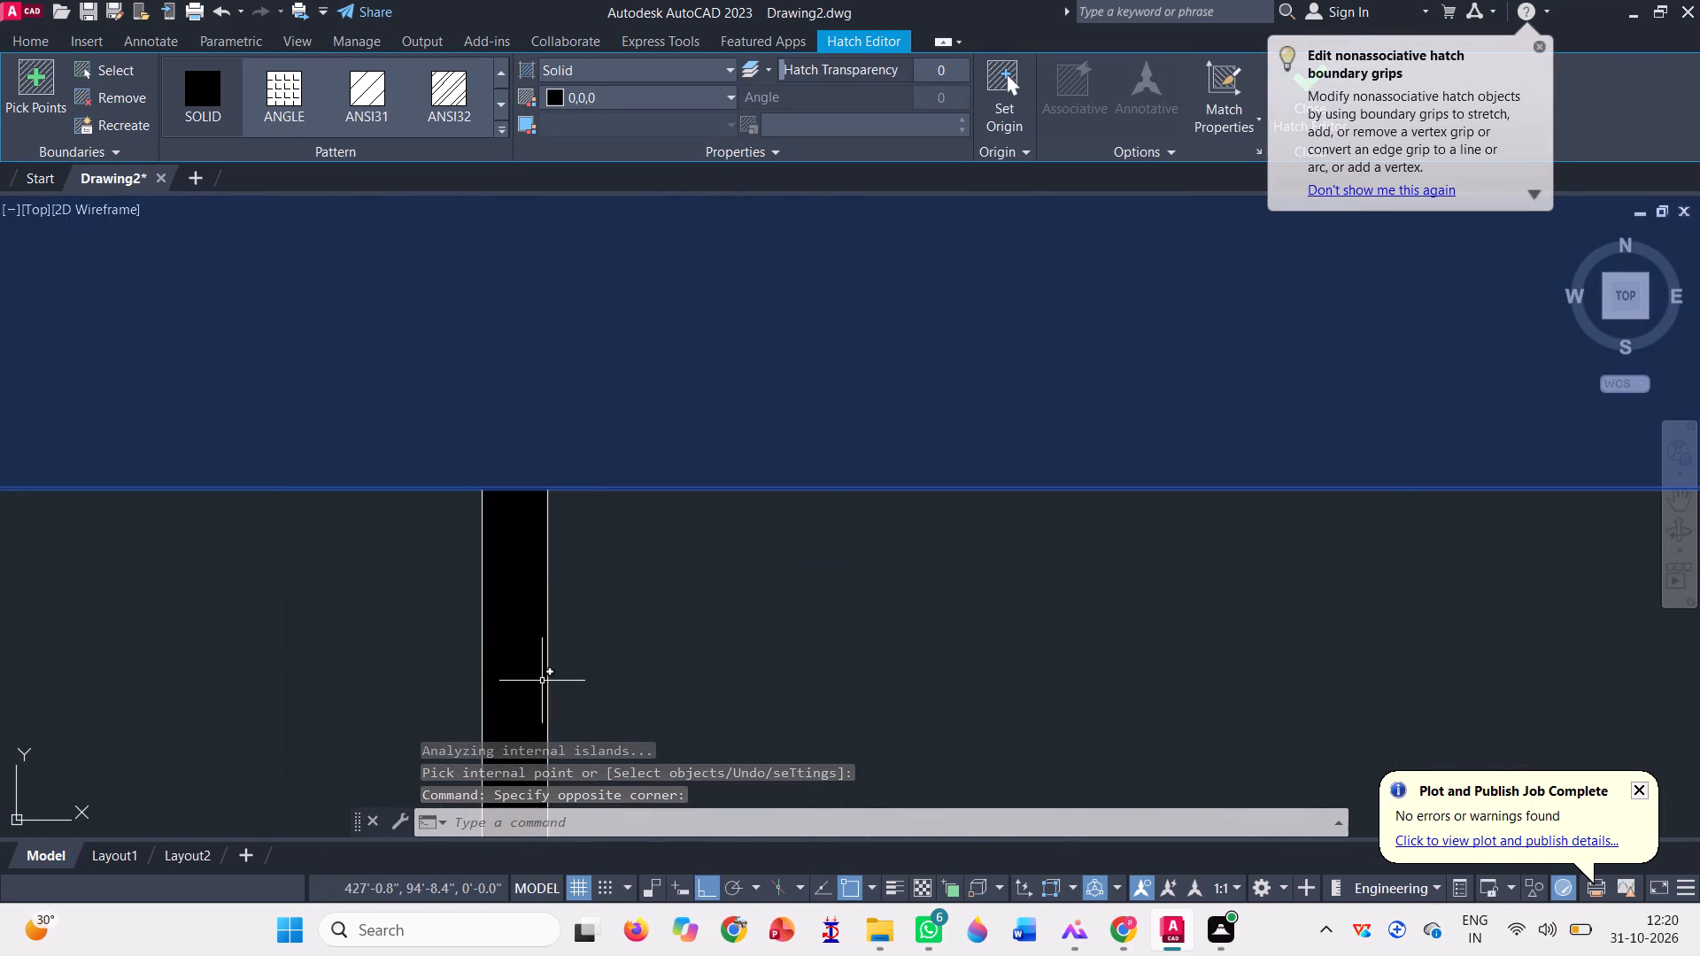
{"action": "left_click", "coordinate": [518, 664]}
{"action": "scroll", "coordinate": [550, 646], "scroll_direction": "down", "scroll_amount": 12}
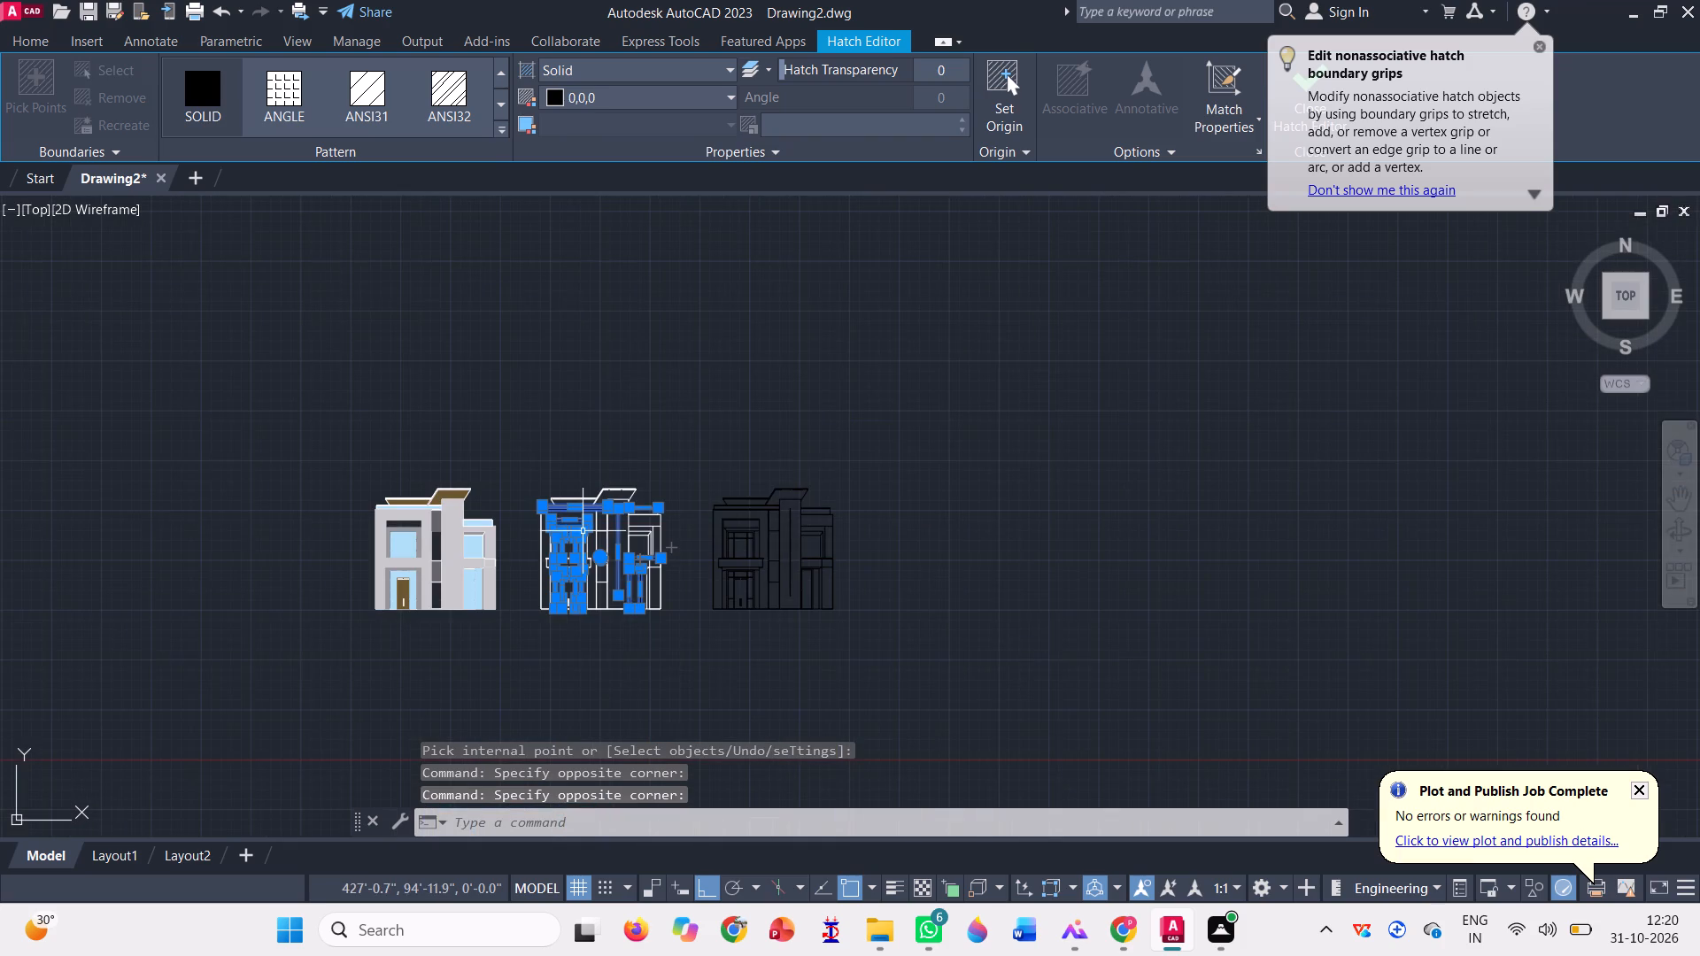
{"action": "key", "text": "c"}
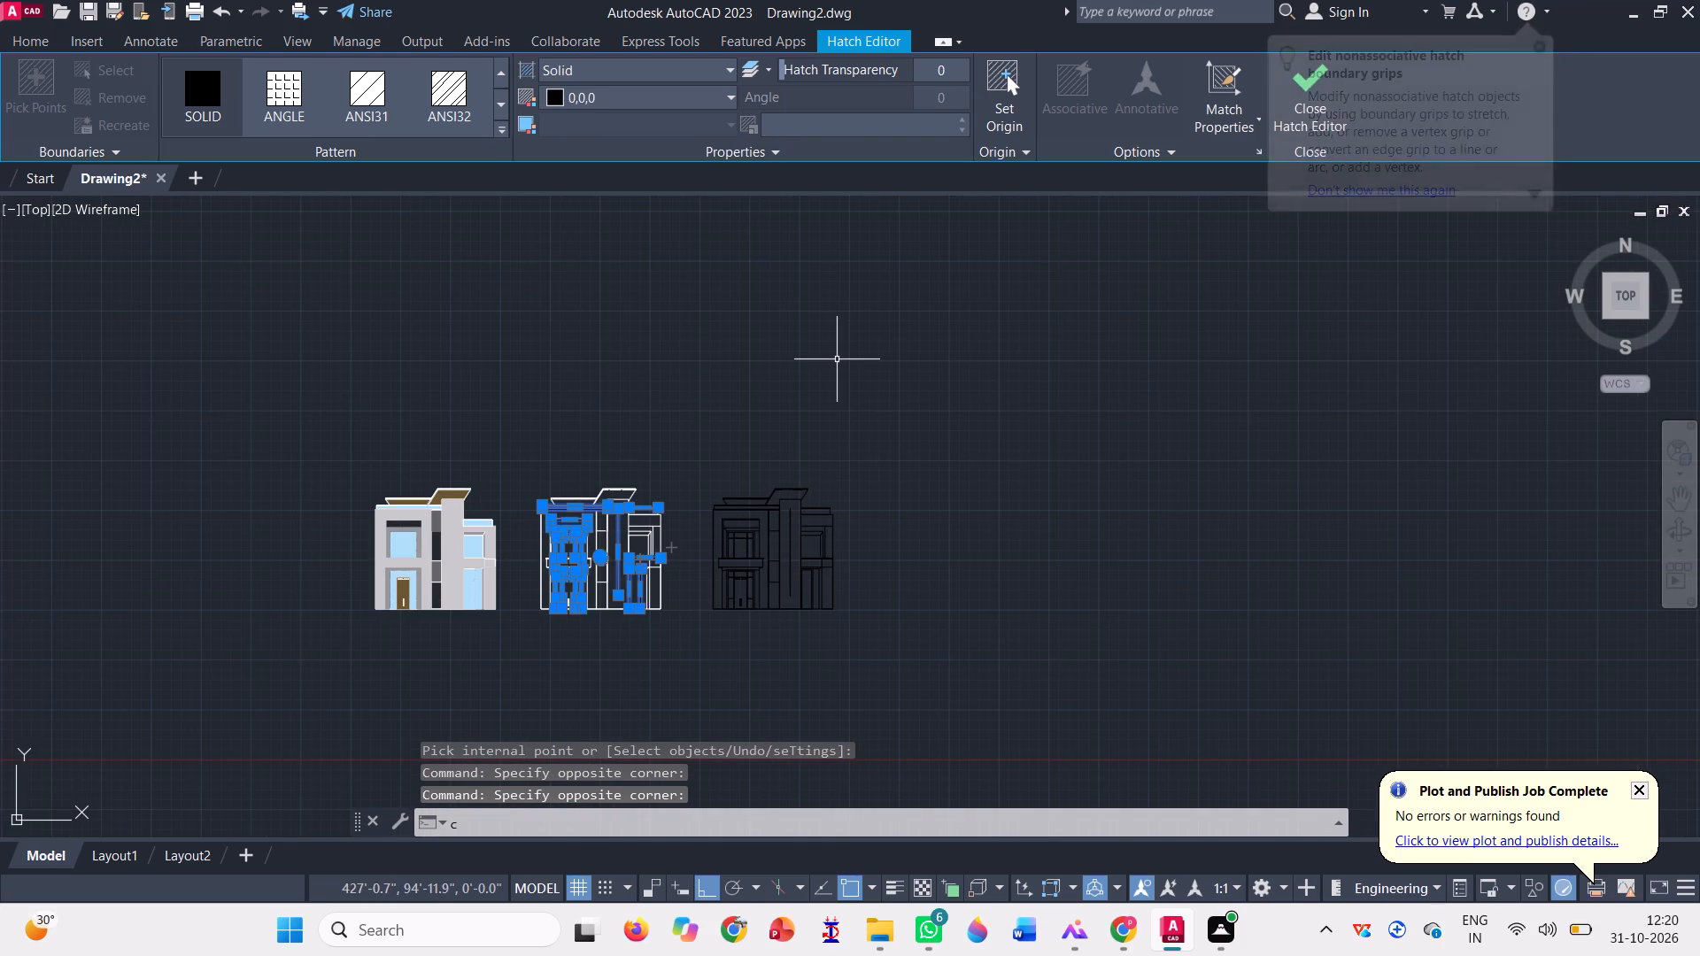
{"action": "key", "text": "BackSpace"}
{"action": "type", "text": "m"}
{"action": "key", "text": "space"}
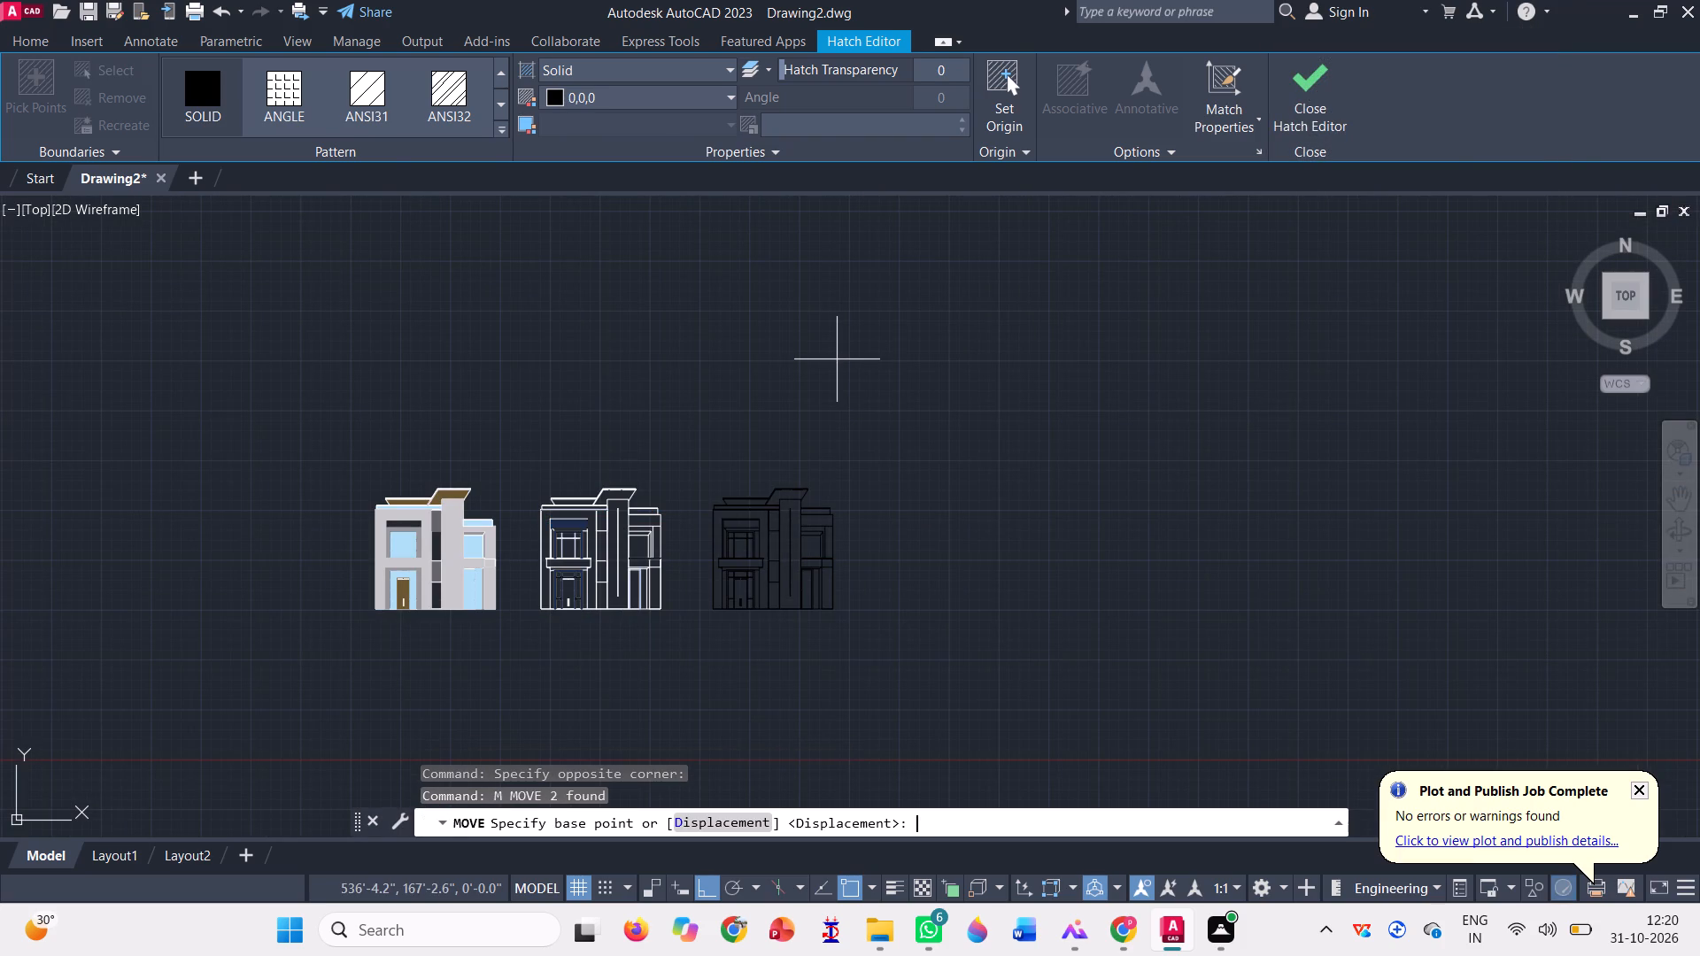
{"action": "scroll", "coordinate": [599, 595], "scroll_direction": "up", "scroll_amount": 3}
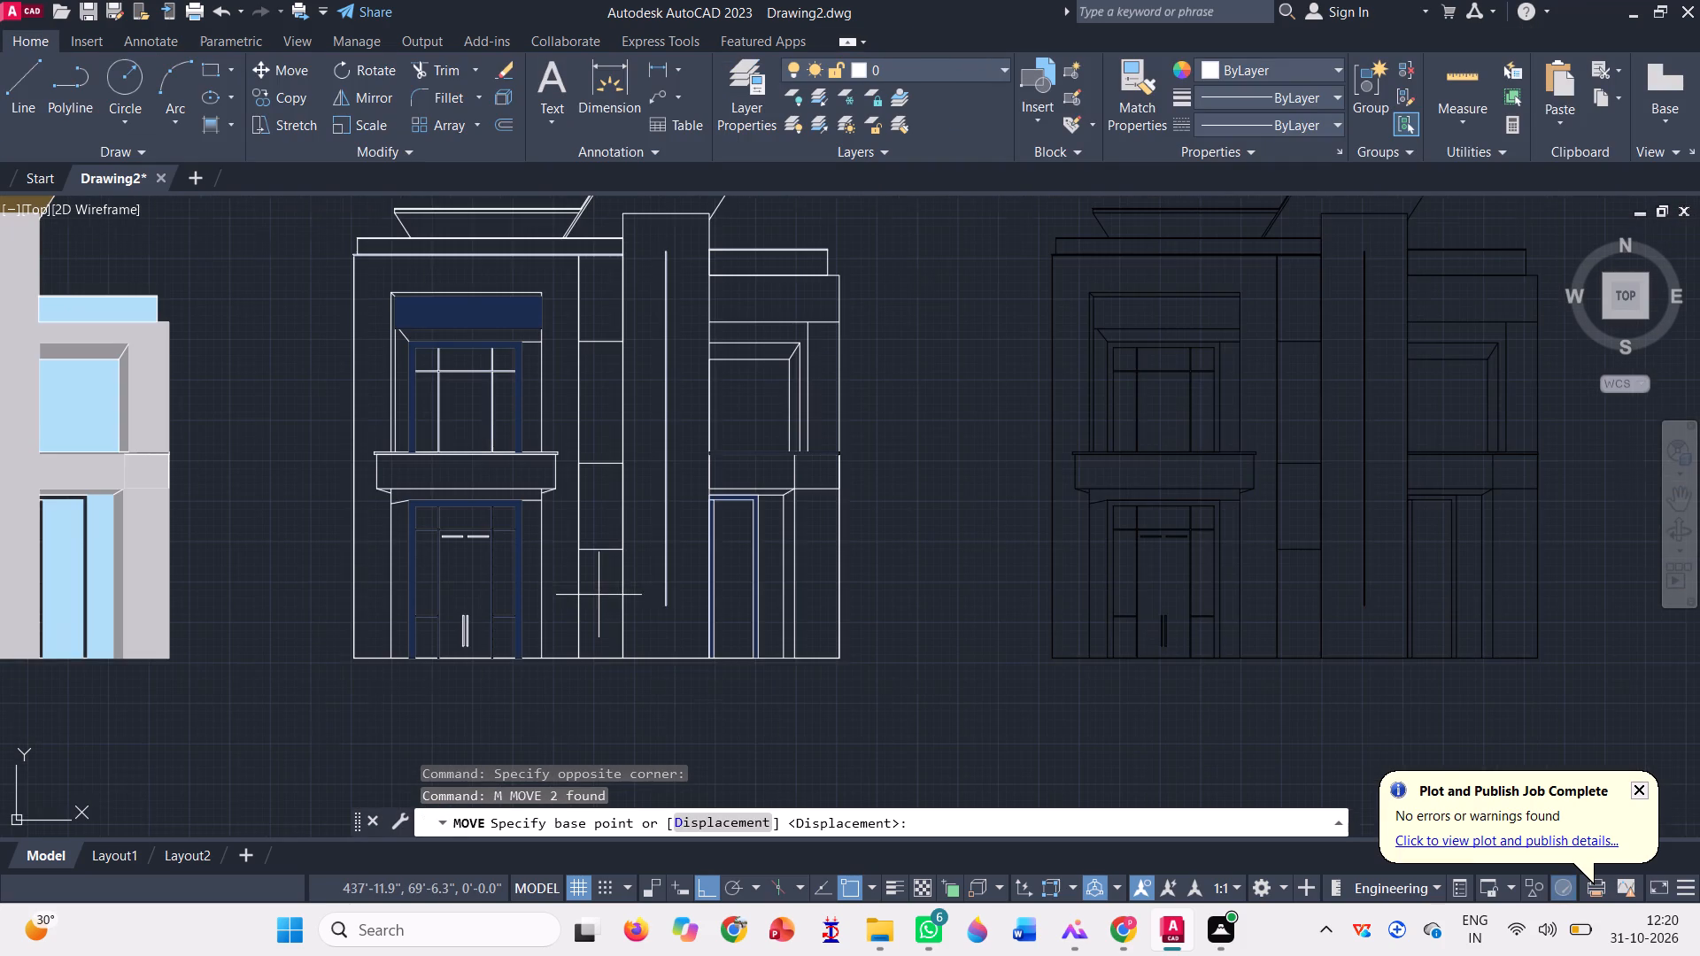
{"action": "left_click", "coordinate": [836, 655]}
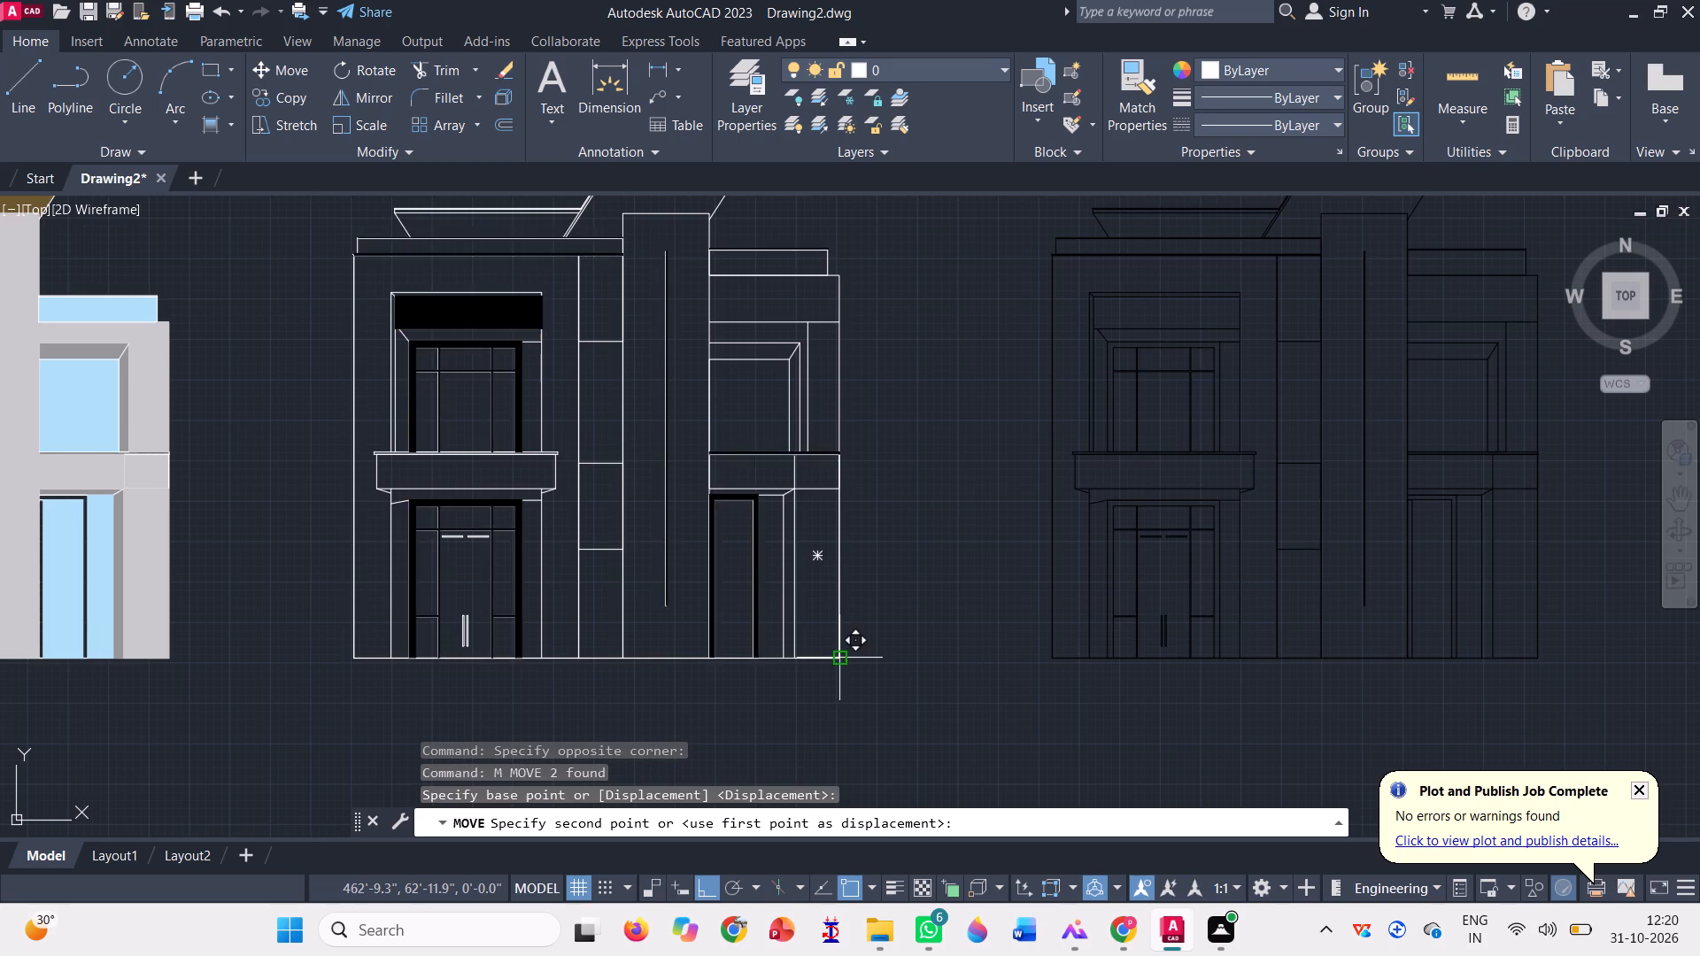
{"action": "scroll", "coordinate": [887, 658], "scroll_direction": "down", "scroll_amount": 1}
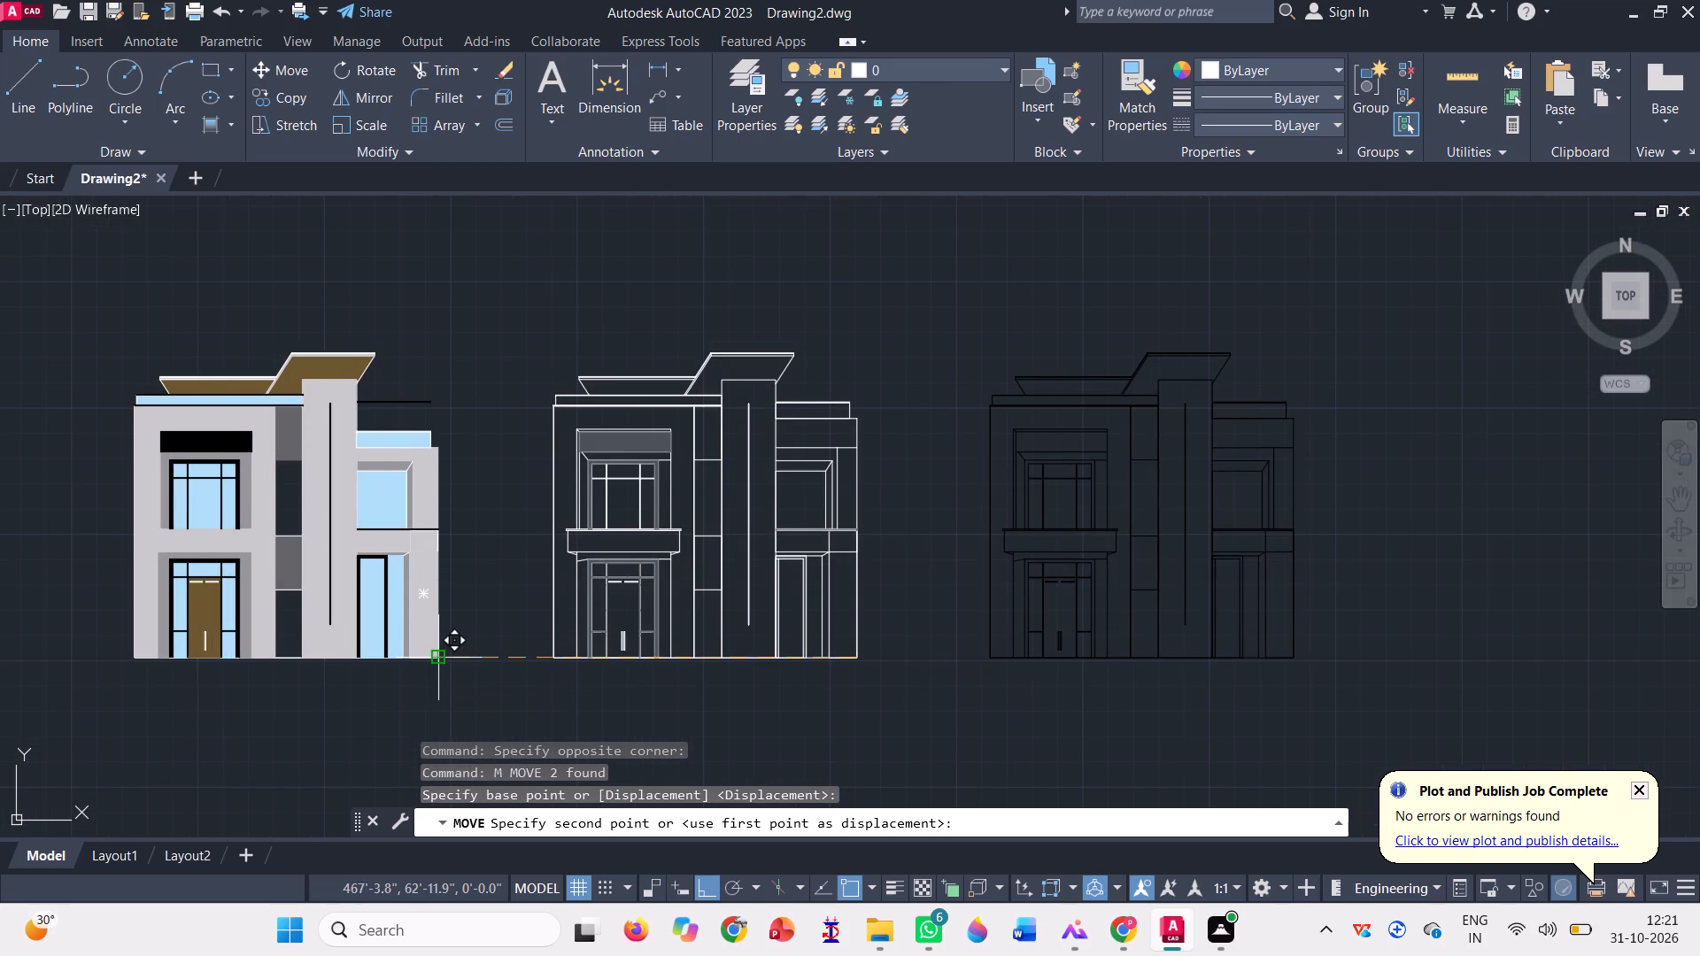
{"action": "scroll", "coordinate": [440, 654], "scroll_direction": "up", "scroll_amount": 3}
{"action": "left_click", "coordinate": [421, 666]}
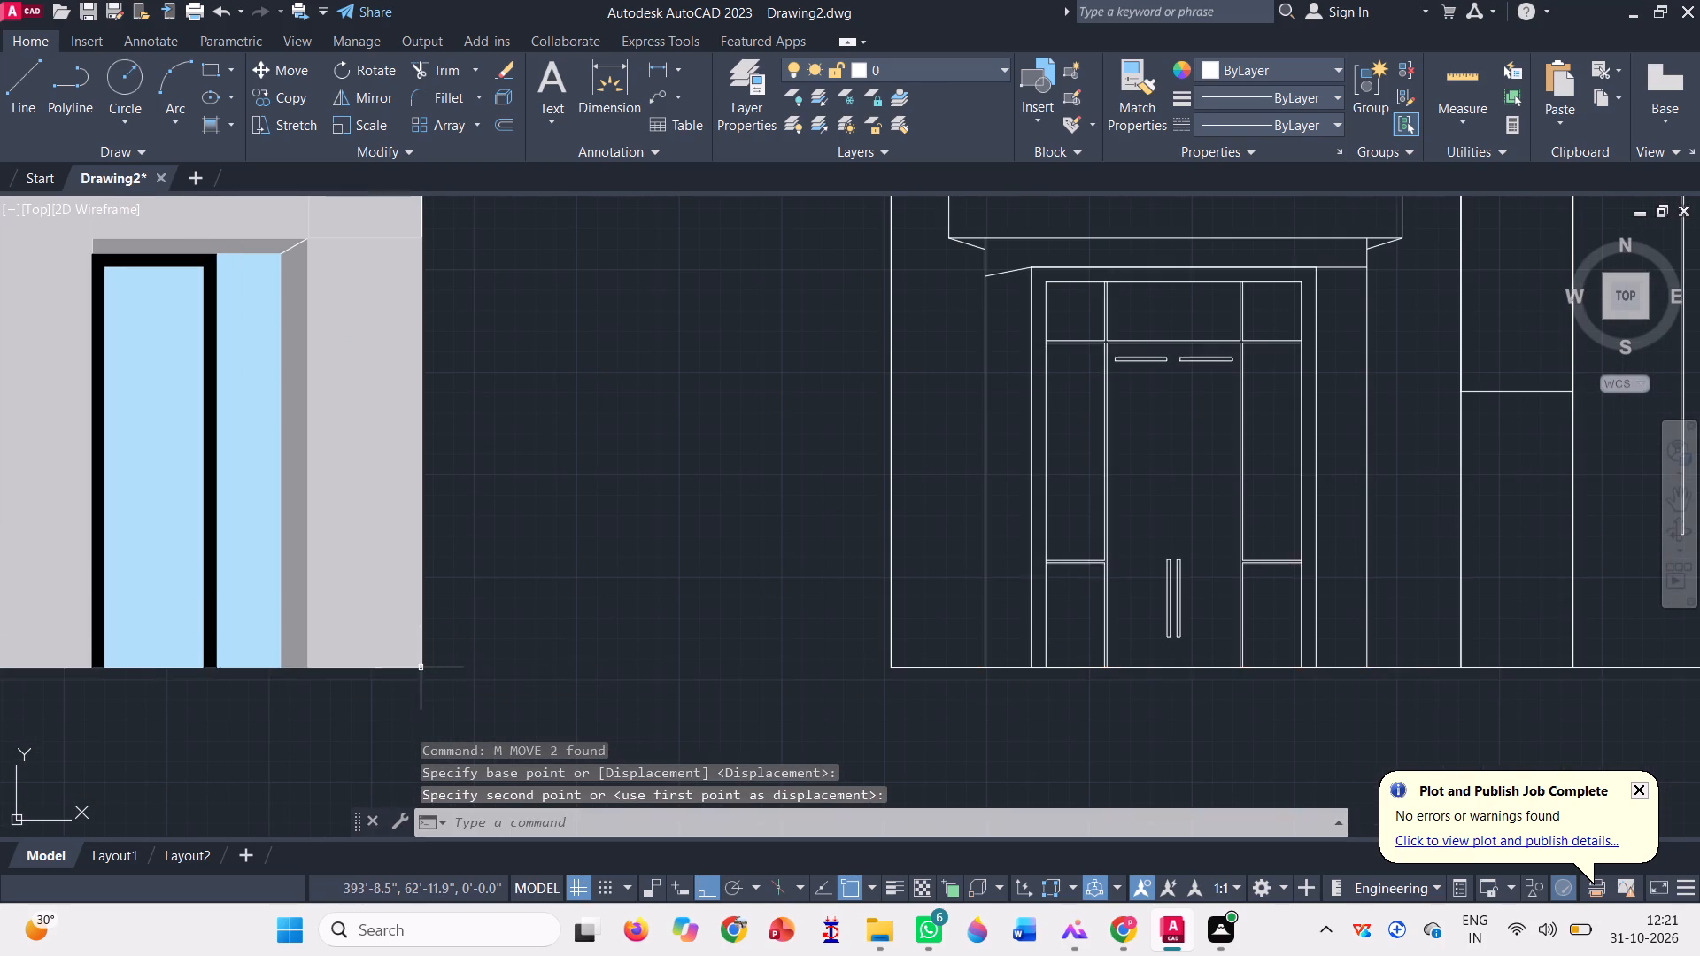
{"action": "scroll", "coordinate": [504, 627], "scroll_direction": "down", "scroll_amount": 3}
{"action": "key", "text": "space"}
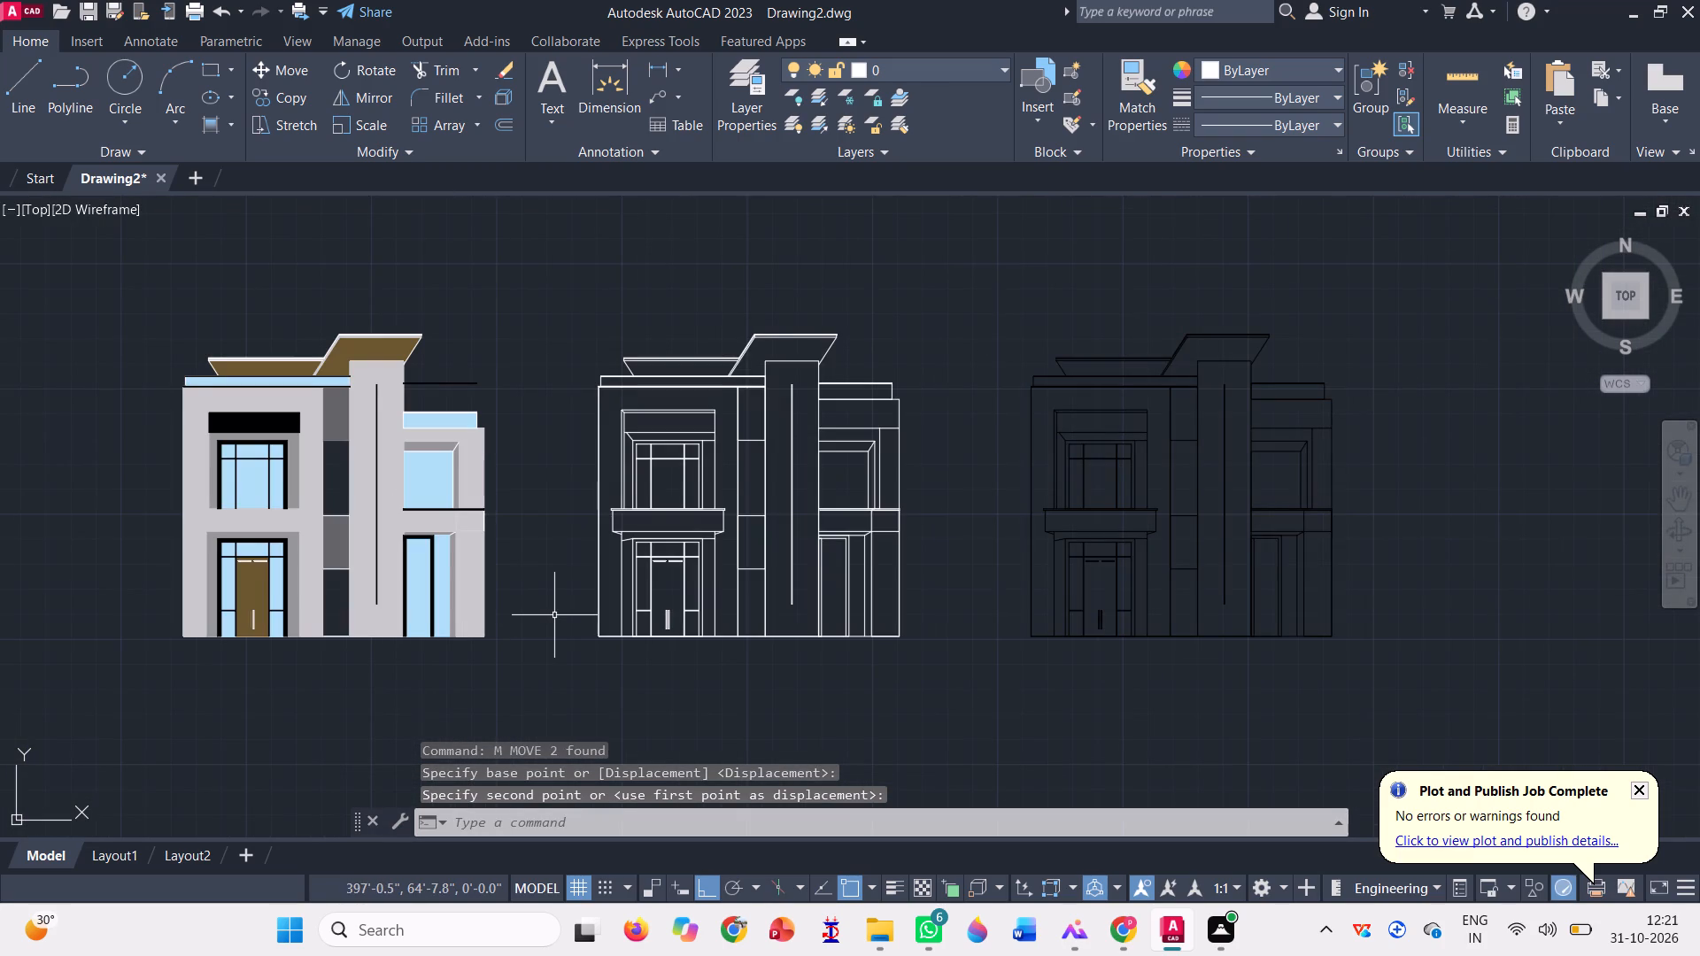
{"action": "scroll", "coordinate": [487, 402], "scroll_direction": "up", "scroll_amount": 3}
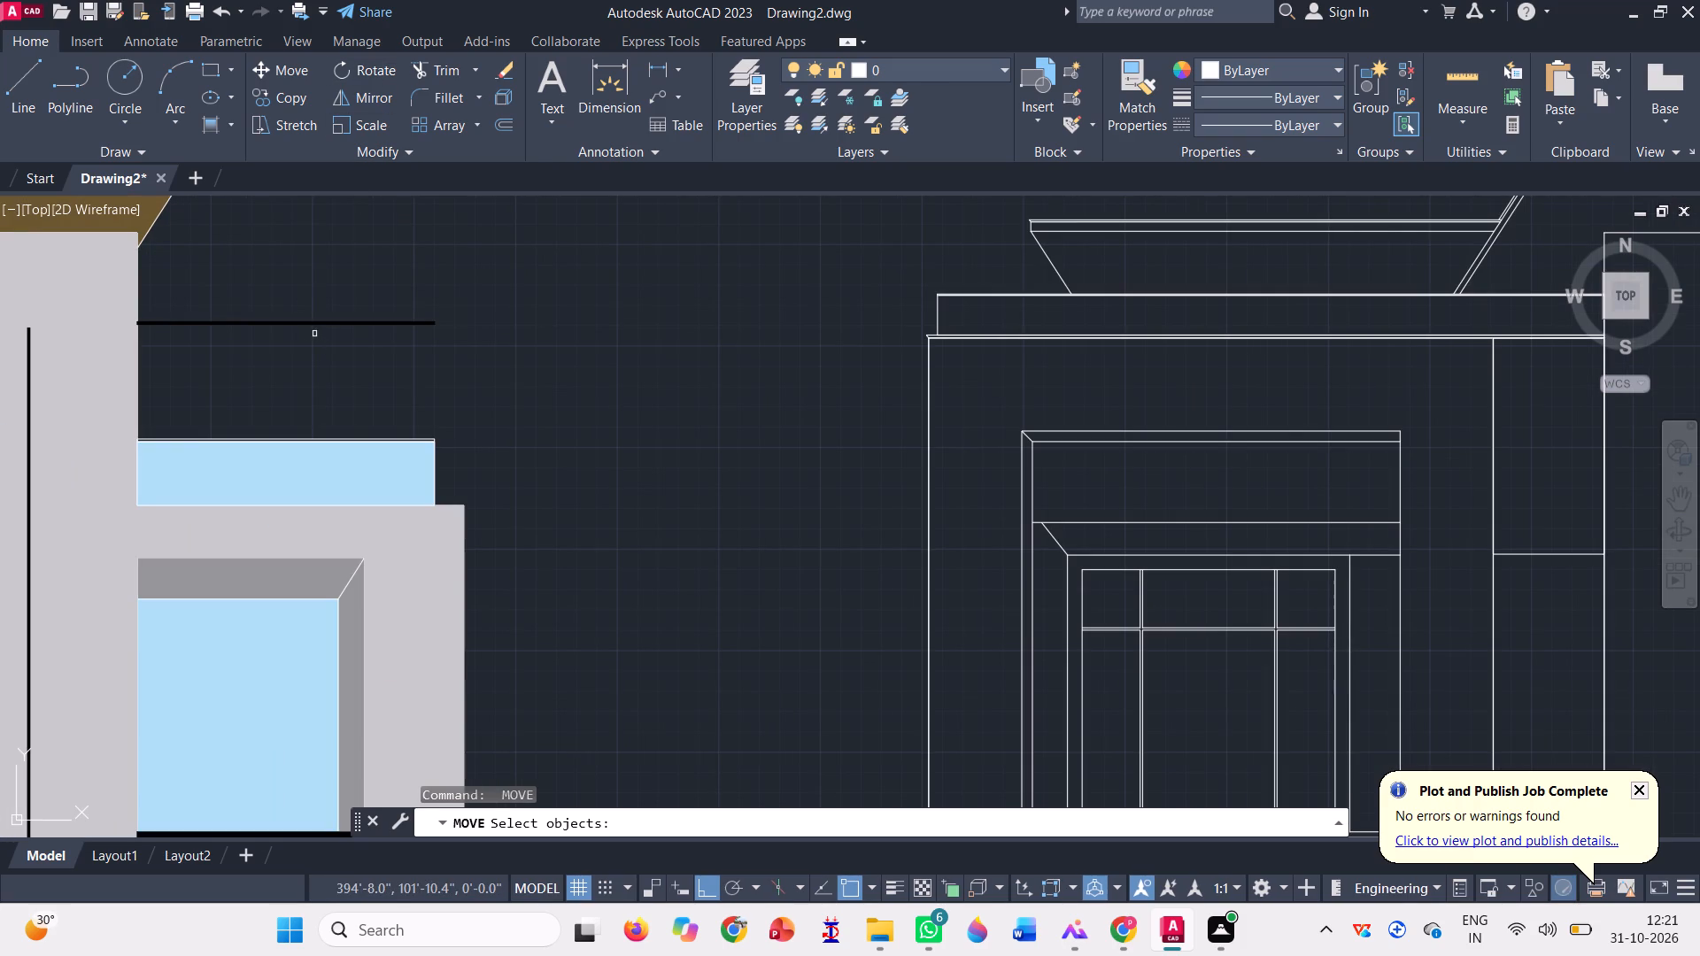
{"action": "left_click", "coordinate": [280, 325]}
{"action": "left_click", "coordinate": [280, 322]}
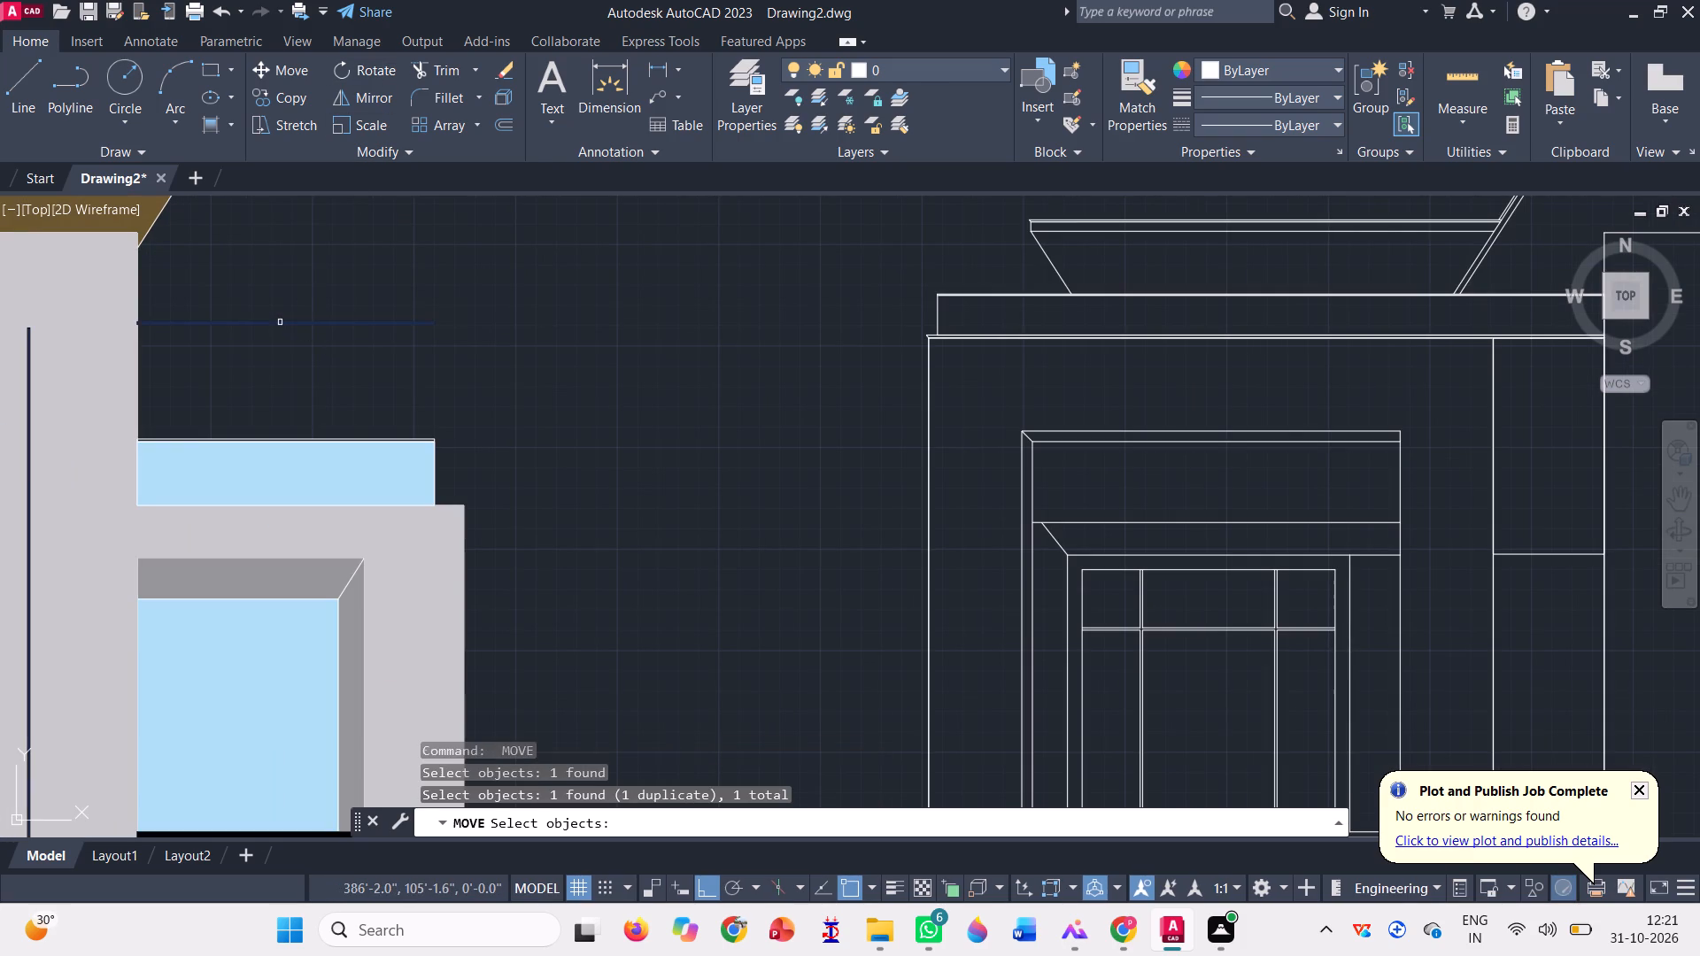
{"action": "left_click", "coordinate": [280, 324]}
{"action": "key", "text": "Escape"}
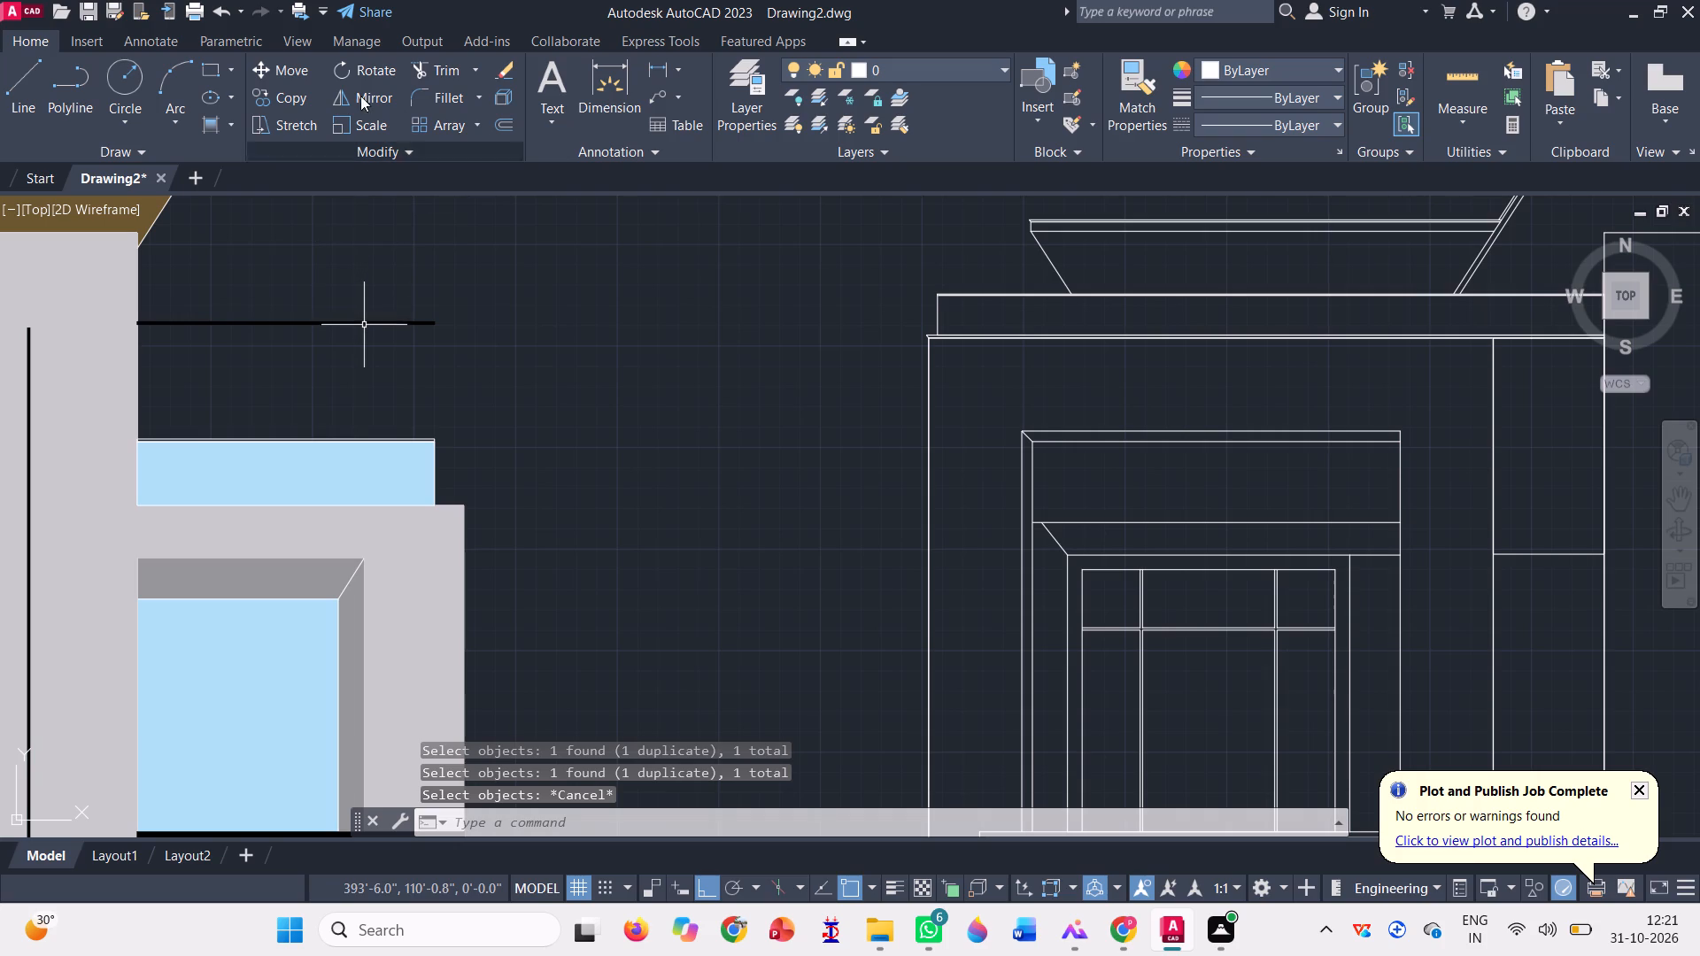
Trim away the stray black strip floating above the colored elevation's right wing.
{"action": "left_click", "coordinate": [421, 75]}
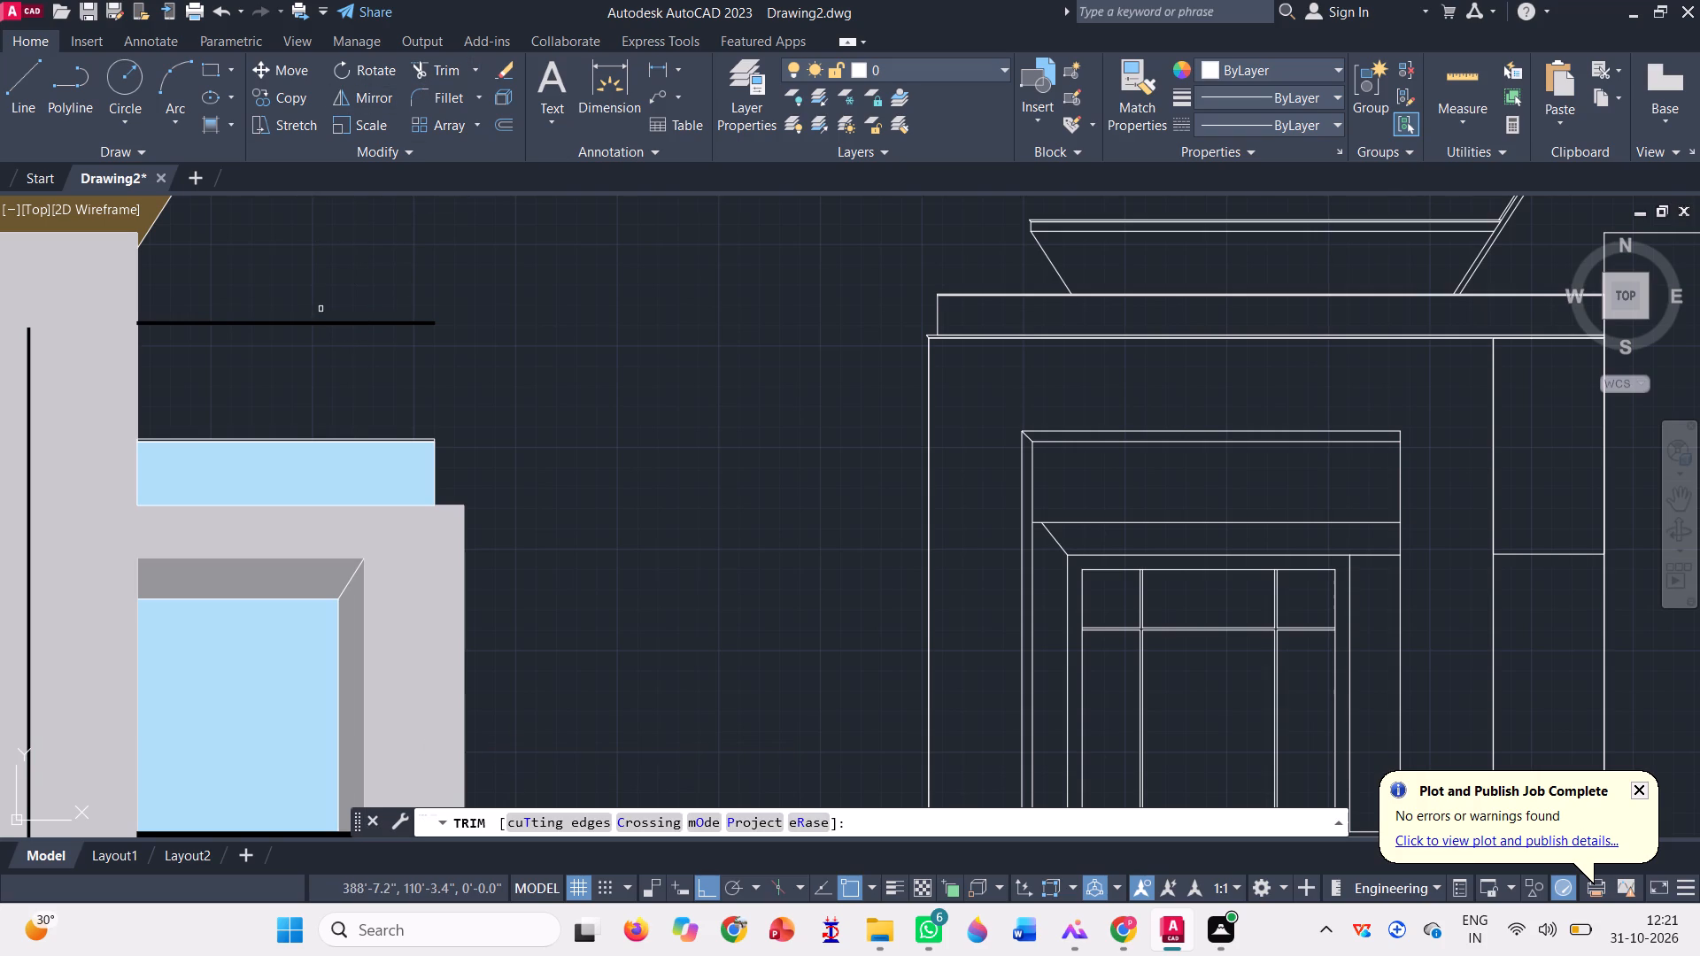
{"action": "left_click", "coordinate": [329, 323]}
{"action": "scroll", "coordinate": [450, 353], "scroll_direction": "down", "scroll_amount": 3}
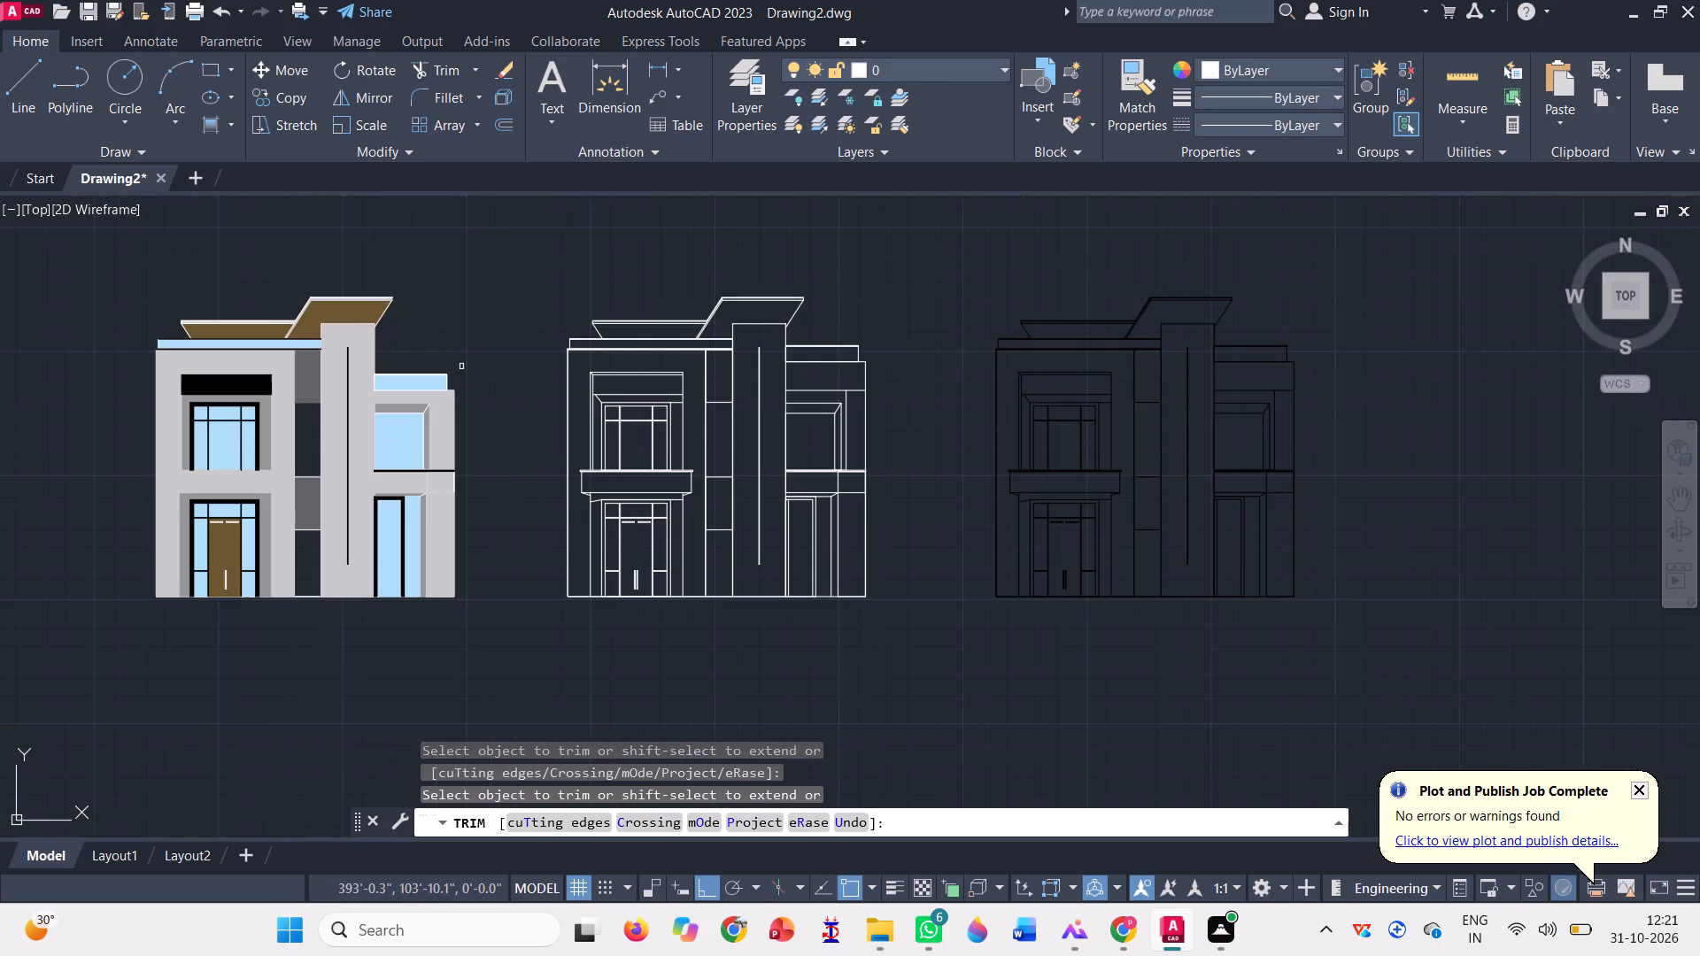
{"action": "key", "text": "Escape"}
Fill the thin coping strip above the colored elevation's light blue right-wing parapet with a solid black 0,0,0 hatch and finish it.
{"action": "scroll", "coordinate": [484, 372], "scroll_direction": "up", "scroll_amount": 3}
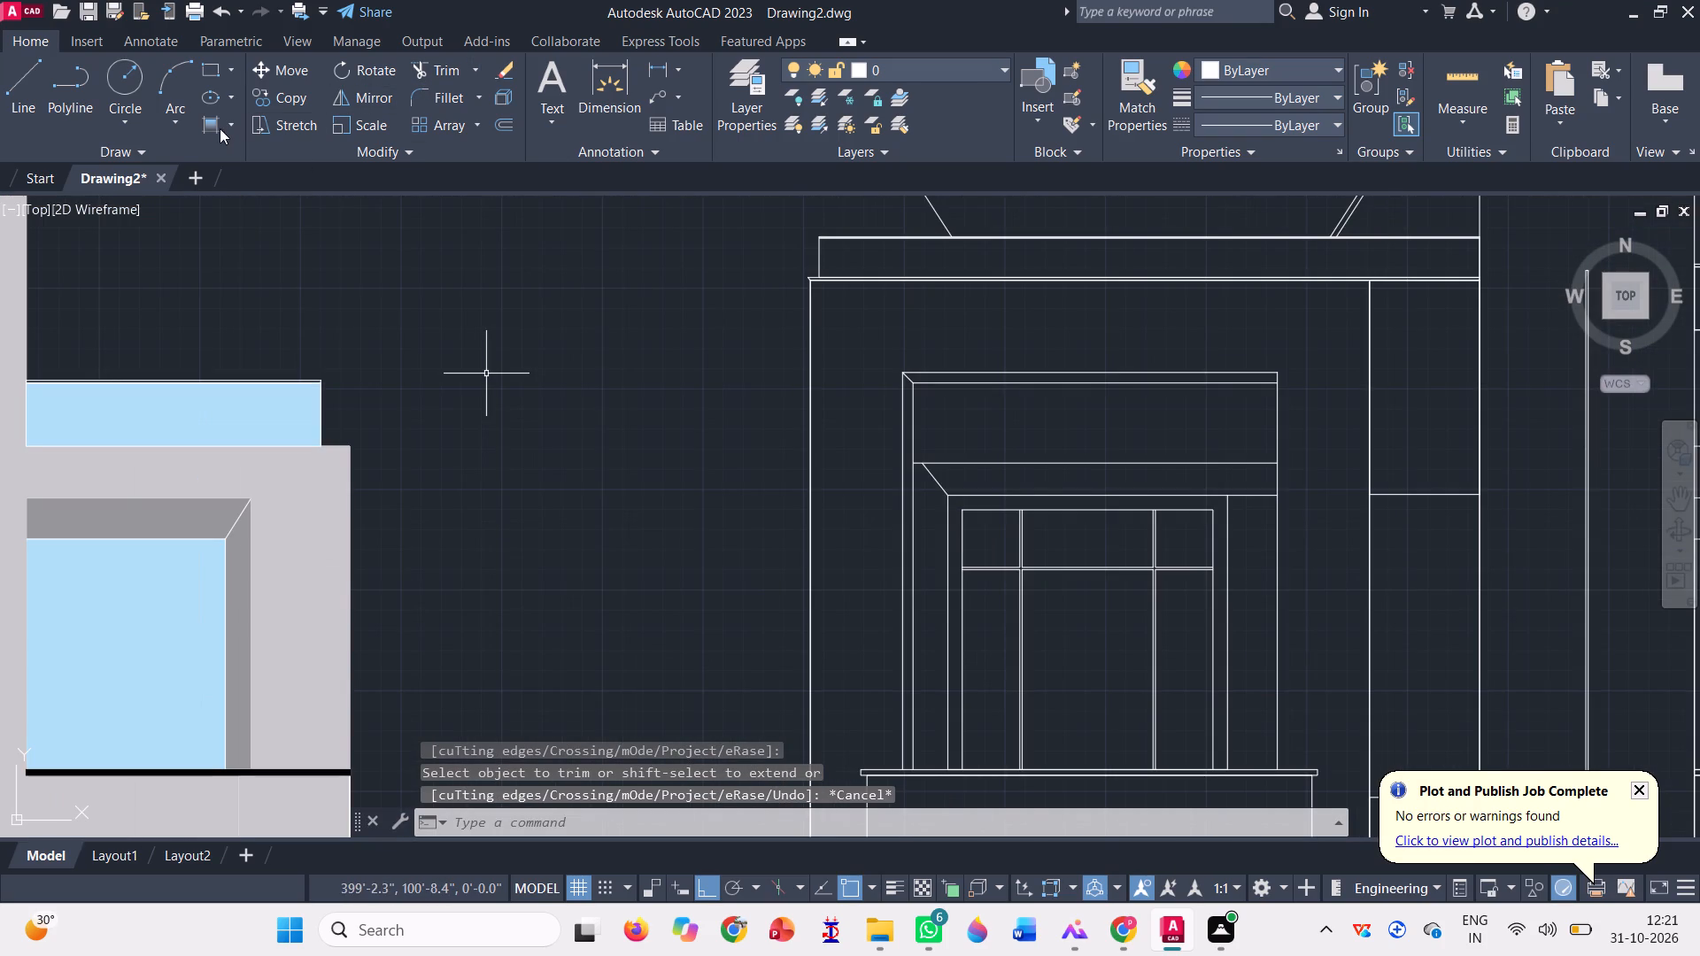
{"action": "left_click", "coordinate": [211, 128]}
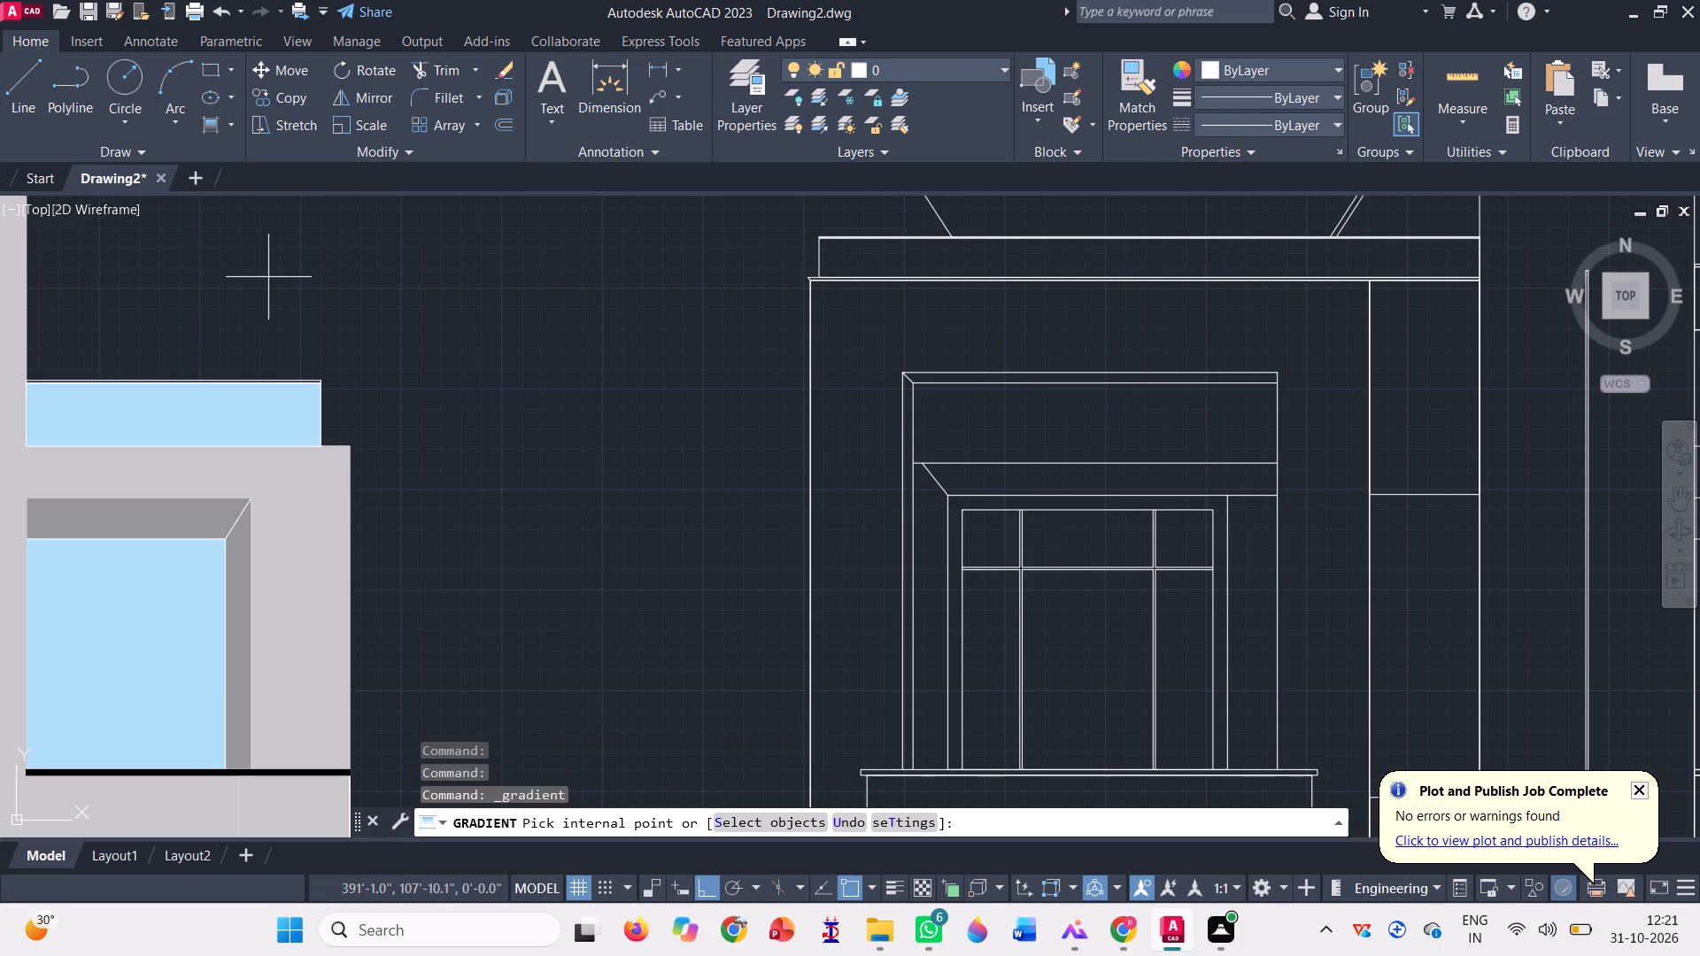
{"action": "scroll", "coordinate": [271, 117], "scroll_direction": "up", "scroll_amount": 11}
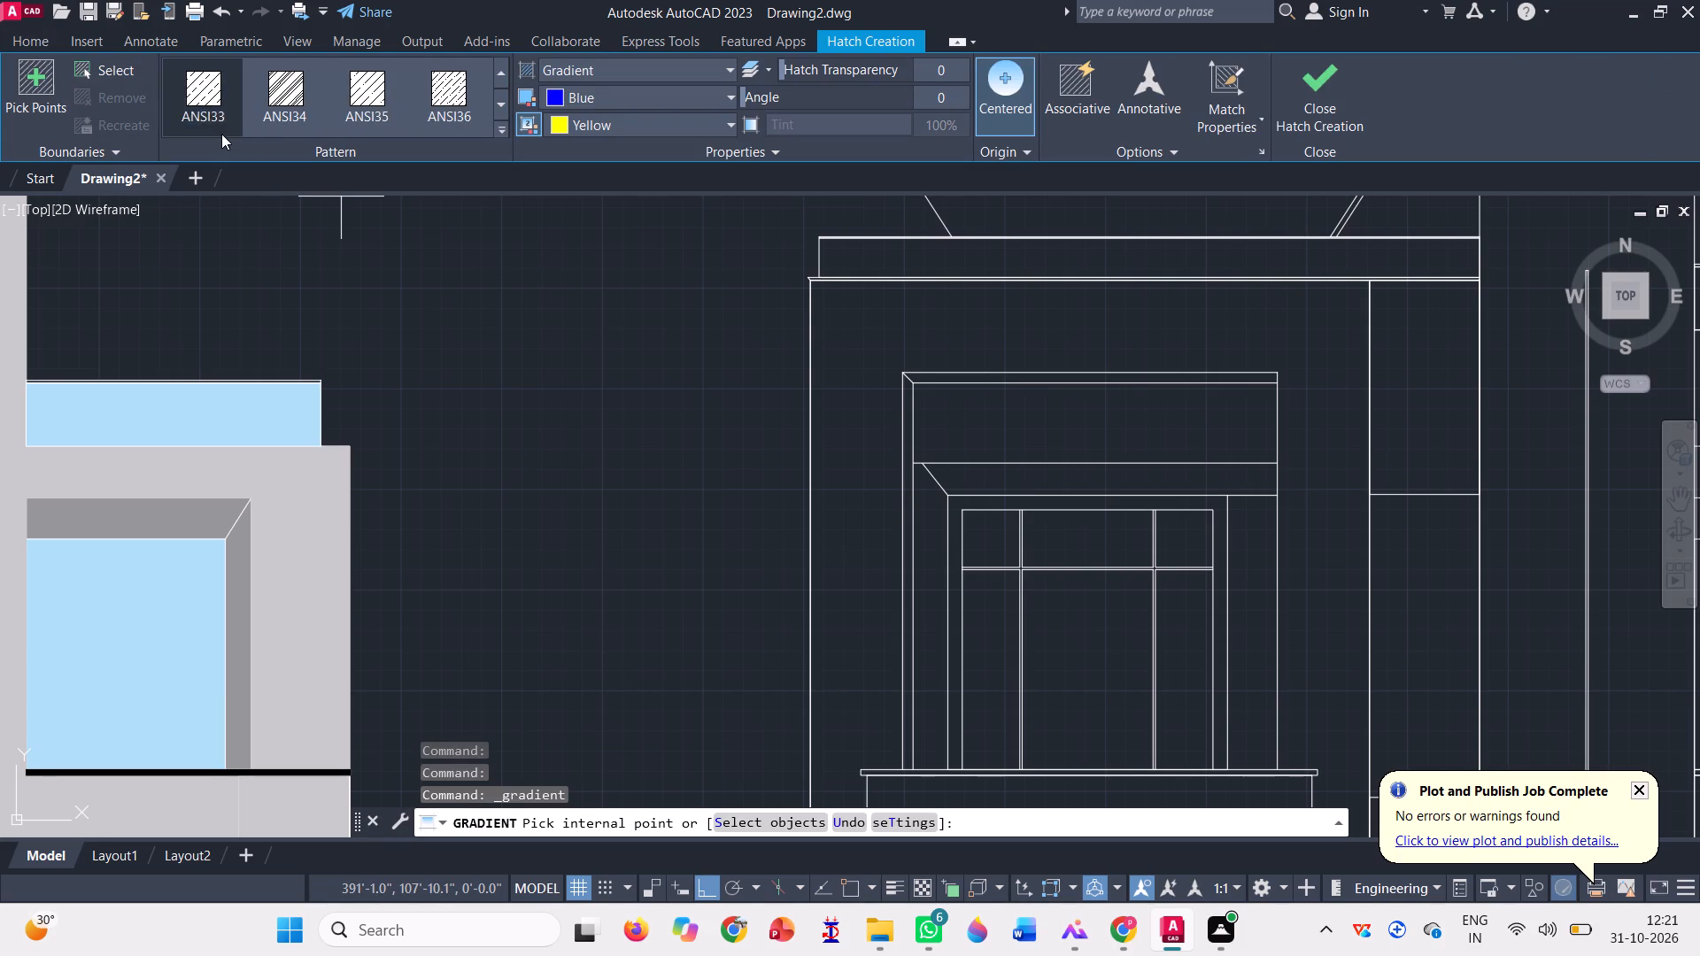
{"action": "scroll", "coordinate": [220, 134], "scroll_direction": "up", "scroll_amount": 9}
{"action": "left_click", "coordinate": [197, 84]}
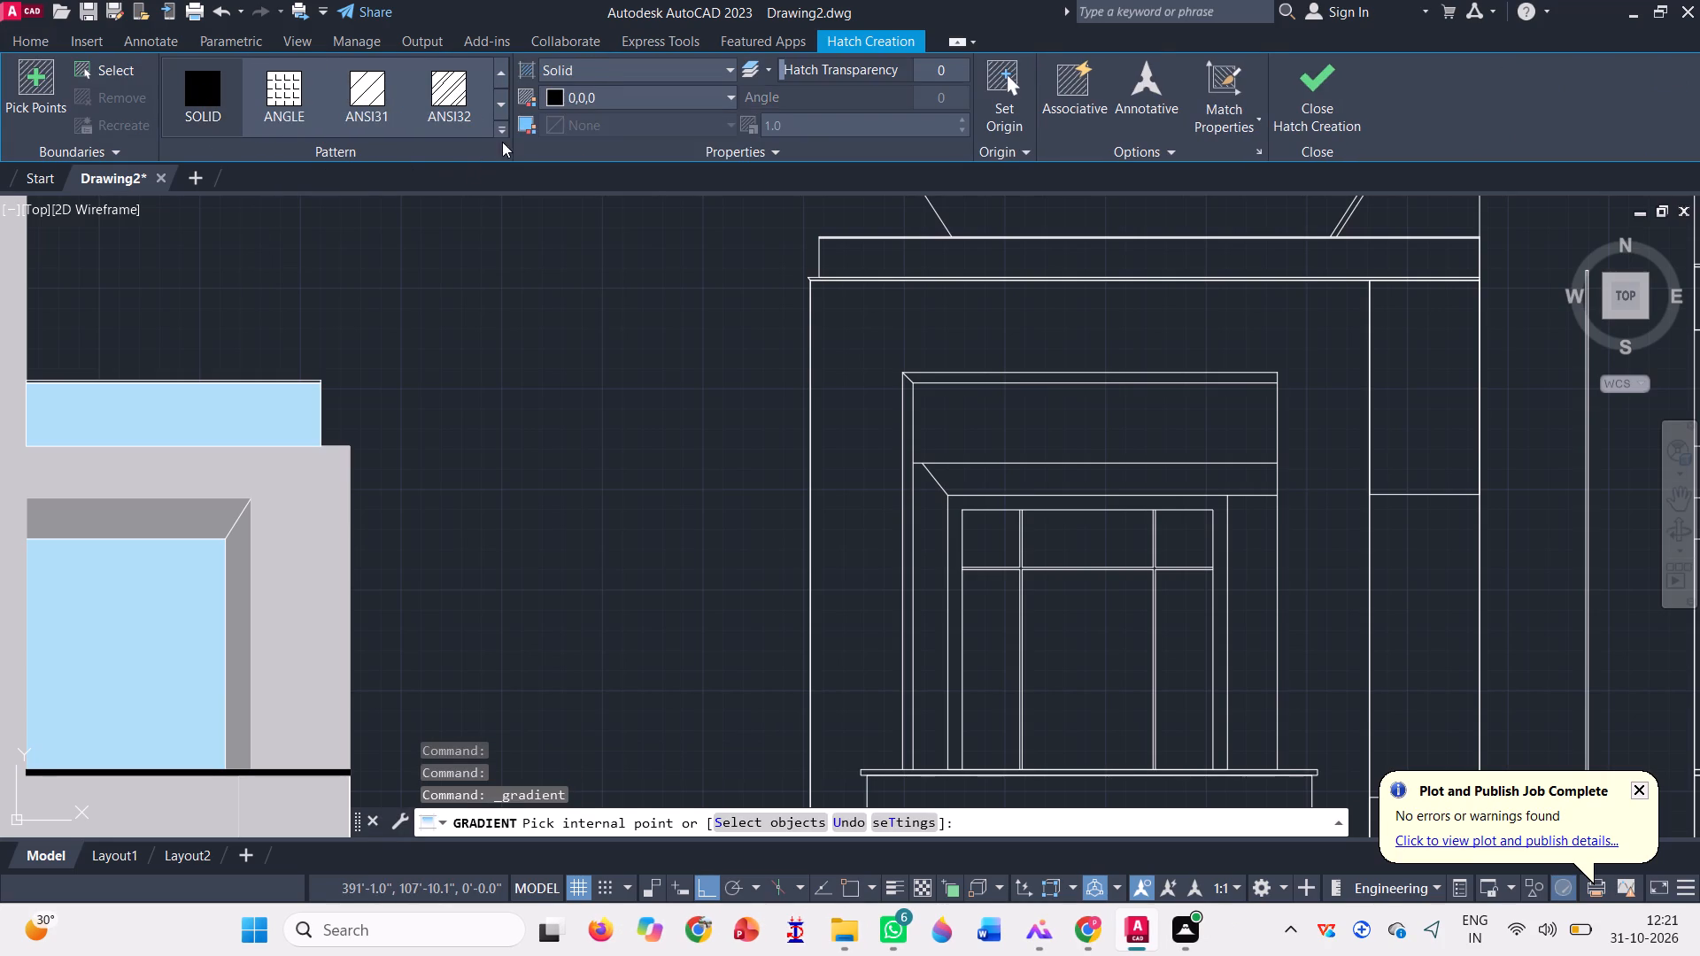
{"action": "scroll", "coordinate": [143, 365], "scroll_direction": "up", "scroll_amount": 7}
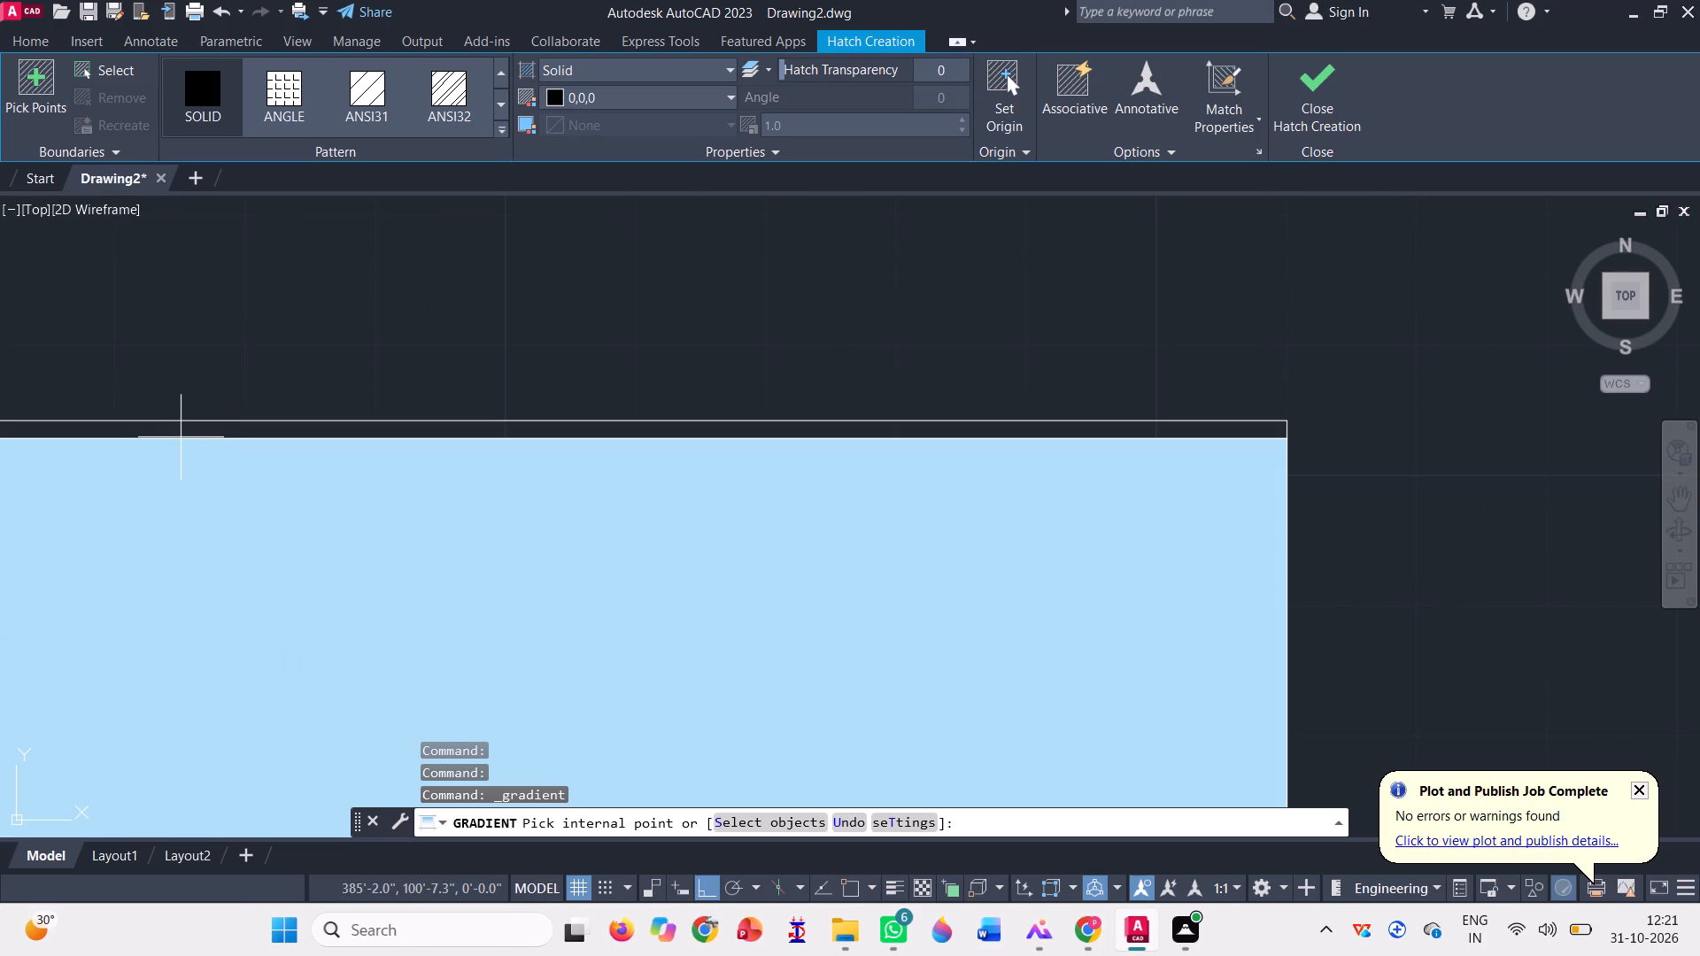
{"action": "left_click", "coordinate": [171, 430]}
{"action": "scroll", "coordinate": [367, 513], "scroll_direction": "down", "scroll_amount": 3}
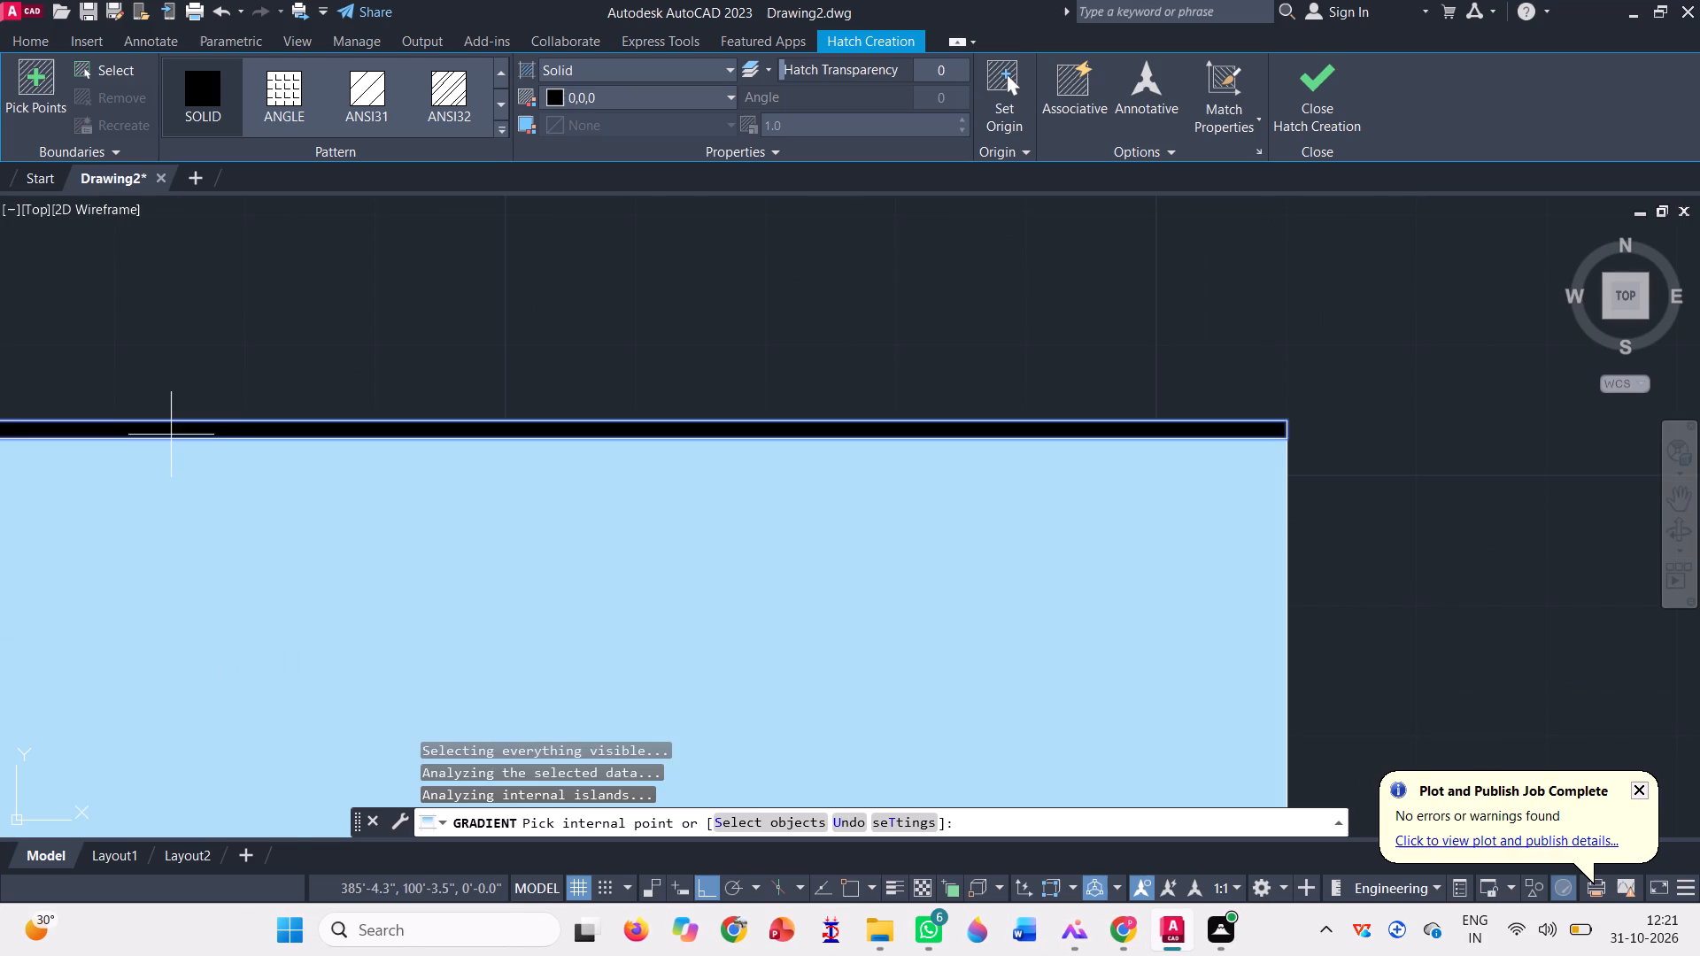
{"action": "scroll", "coordinate": [458, 514], "scroll_direction": "down", "scroll_amount": 6}
{"action": "scroll", "coordinate": [542, 484], "scroll_direction": "down", "scroll_amount": 3}
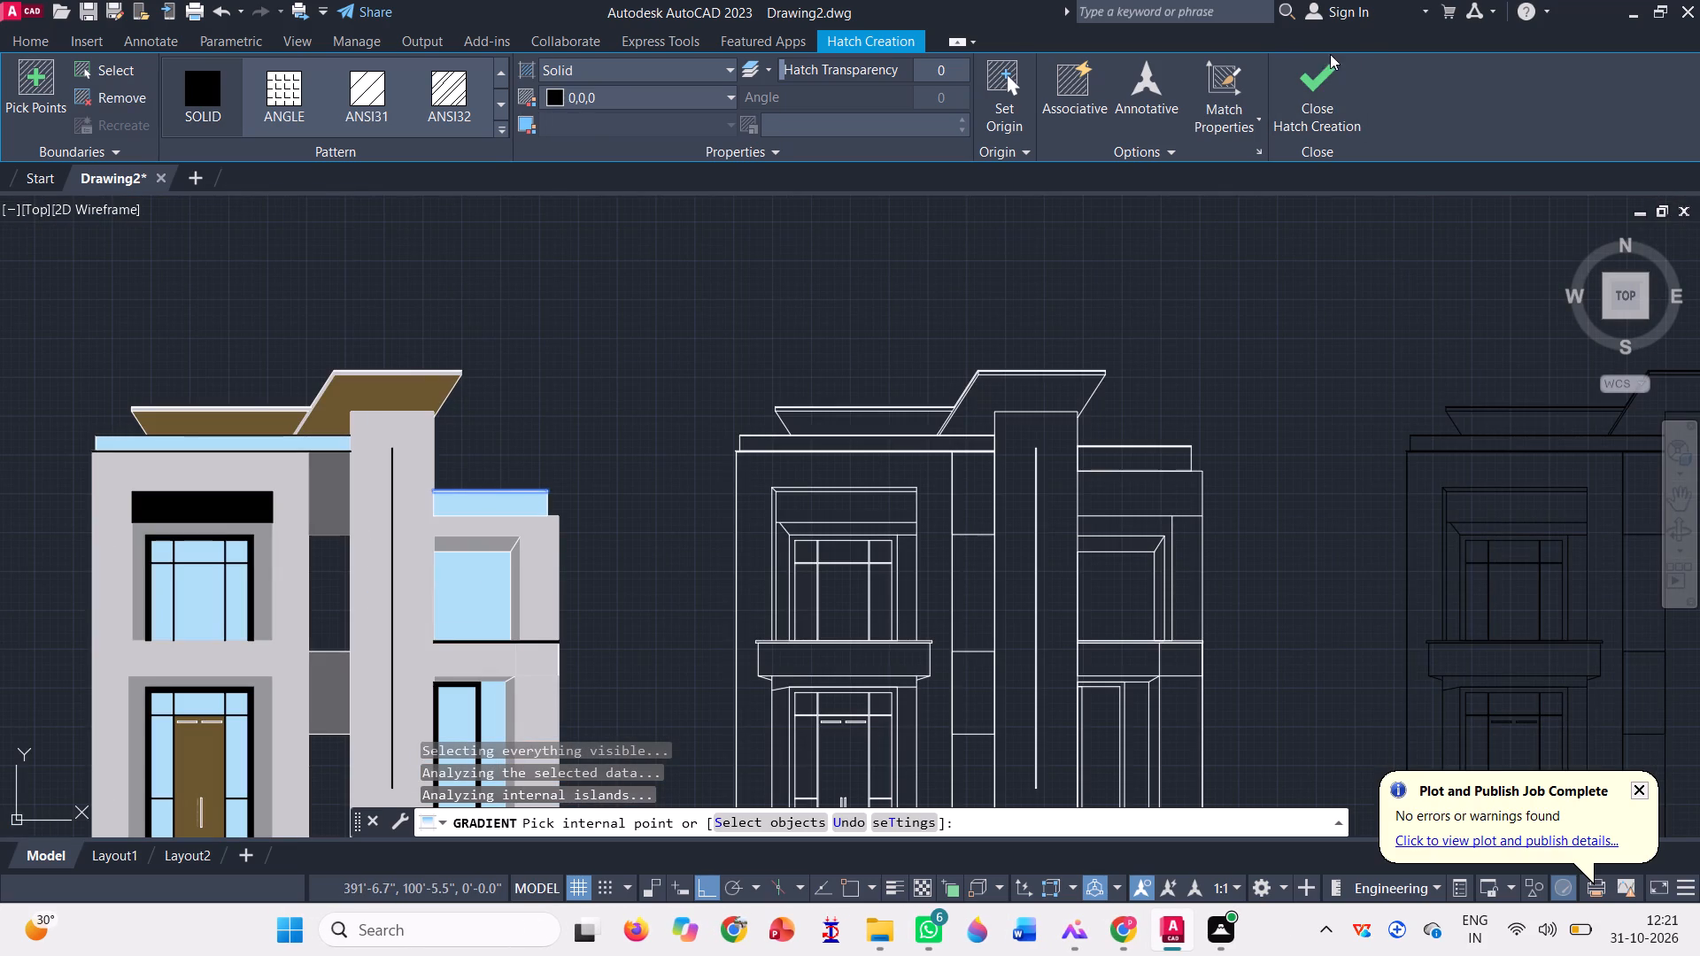
{"action": "left_click", "coordinate": [1325, 103]}
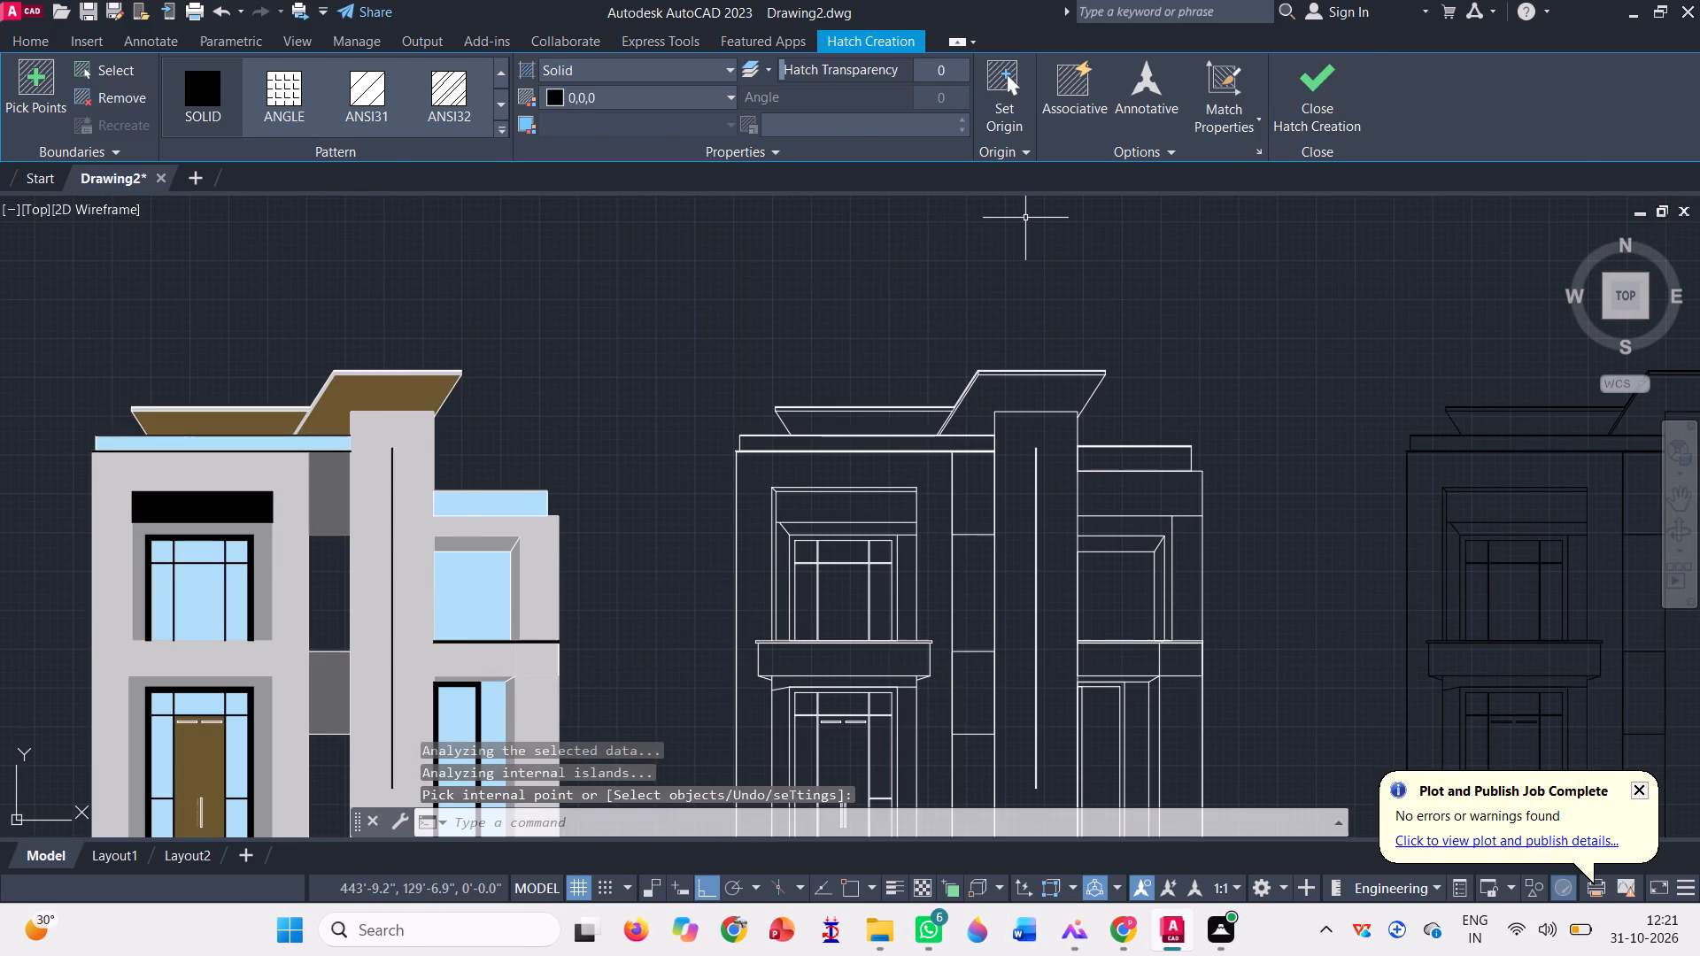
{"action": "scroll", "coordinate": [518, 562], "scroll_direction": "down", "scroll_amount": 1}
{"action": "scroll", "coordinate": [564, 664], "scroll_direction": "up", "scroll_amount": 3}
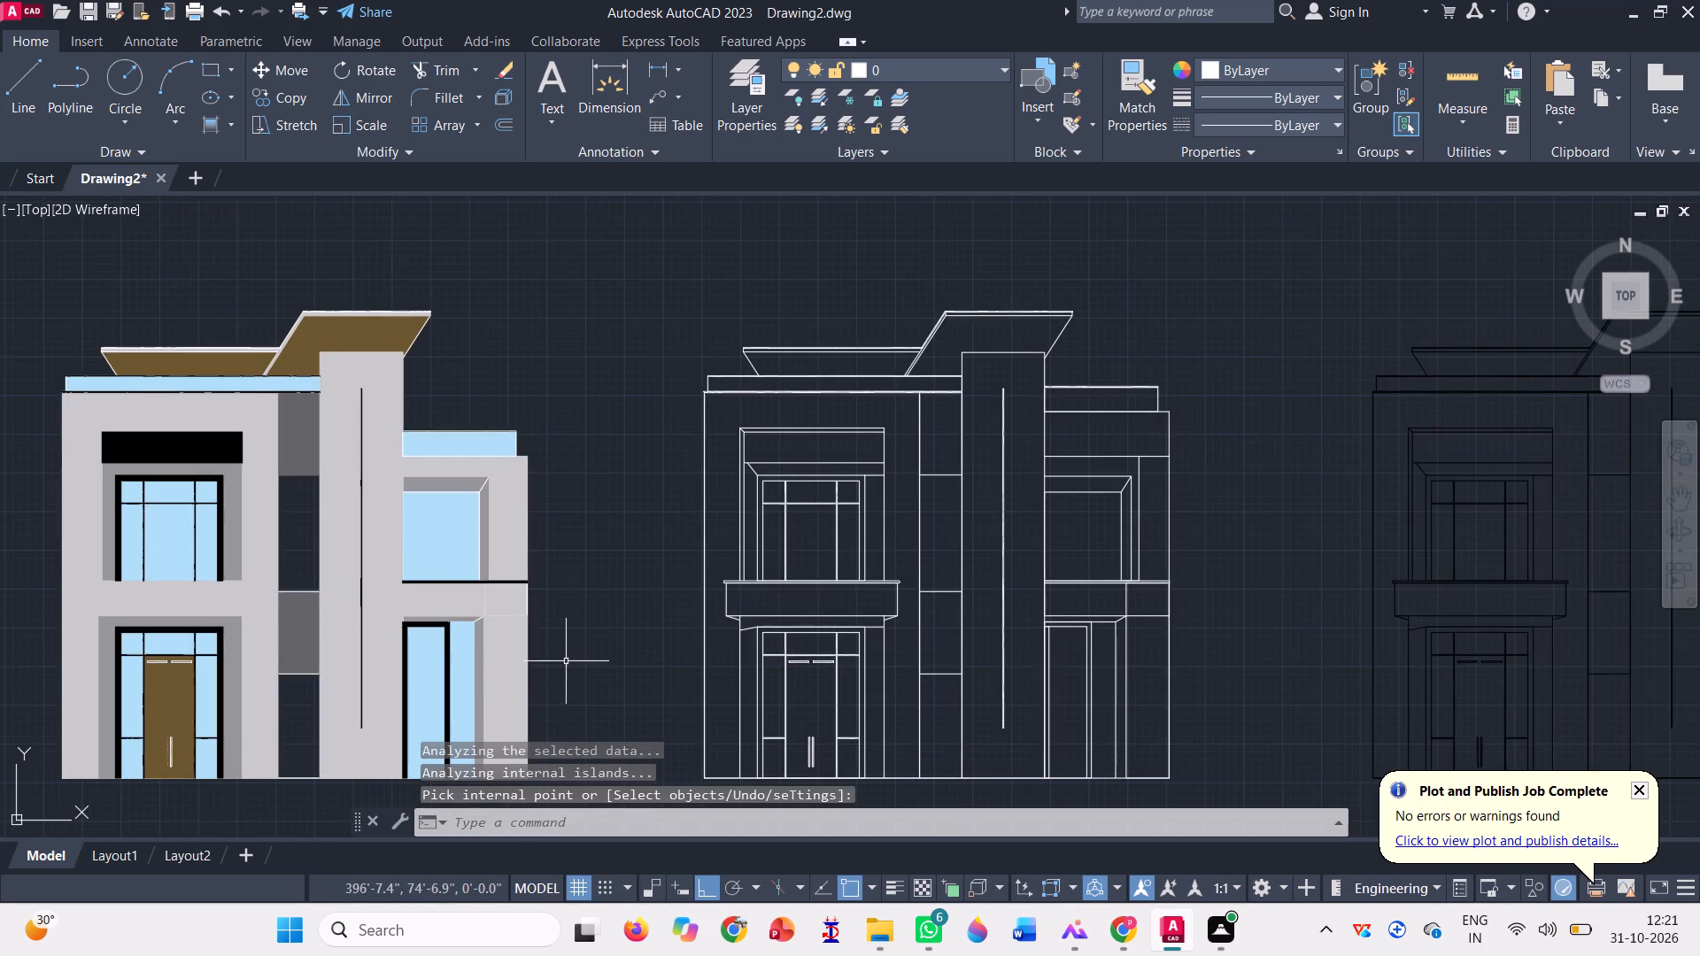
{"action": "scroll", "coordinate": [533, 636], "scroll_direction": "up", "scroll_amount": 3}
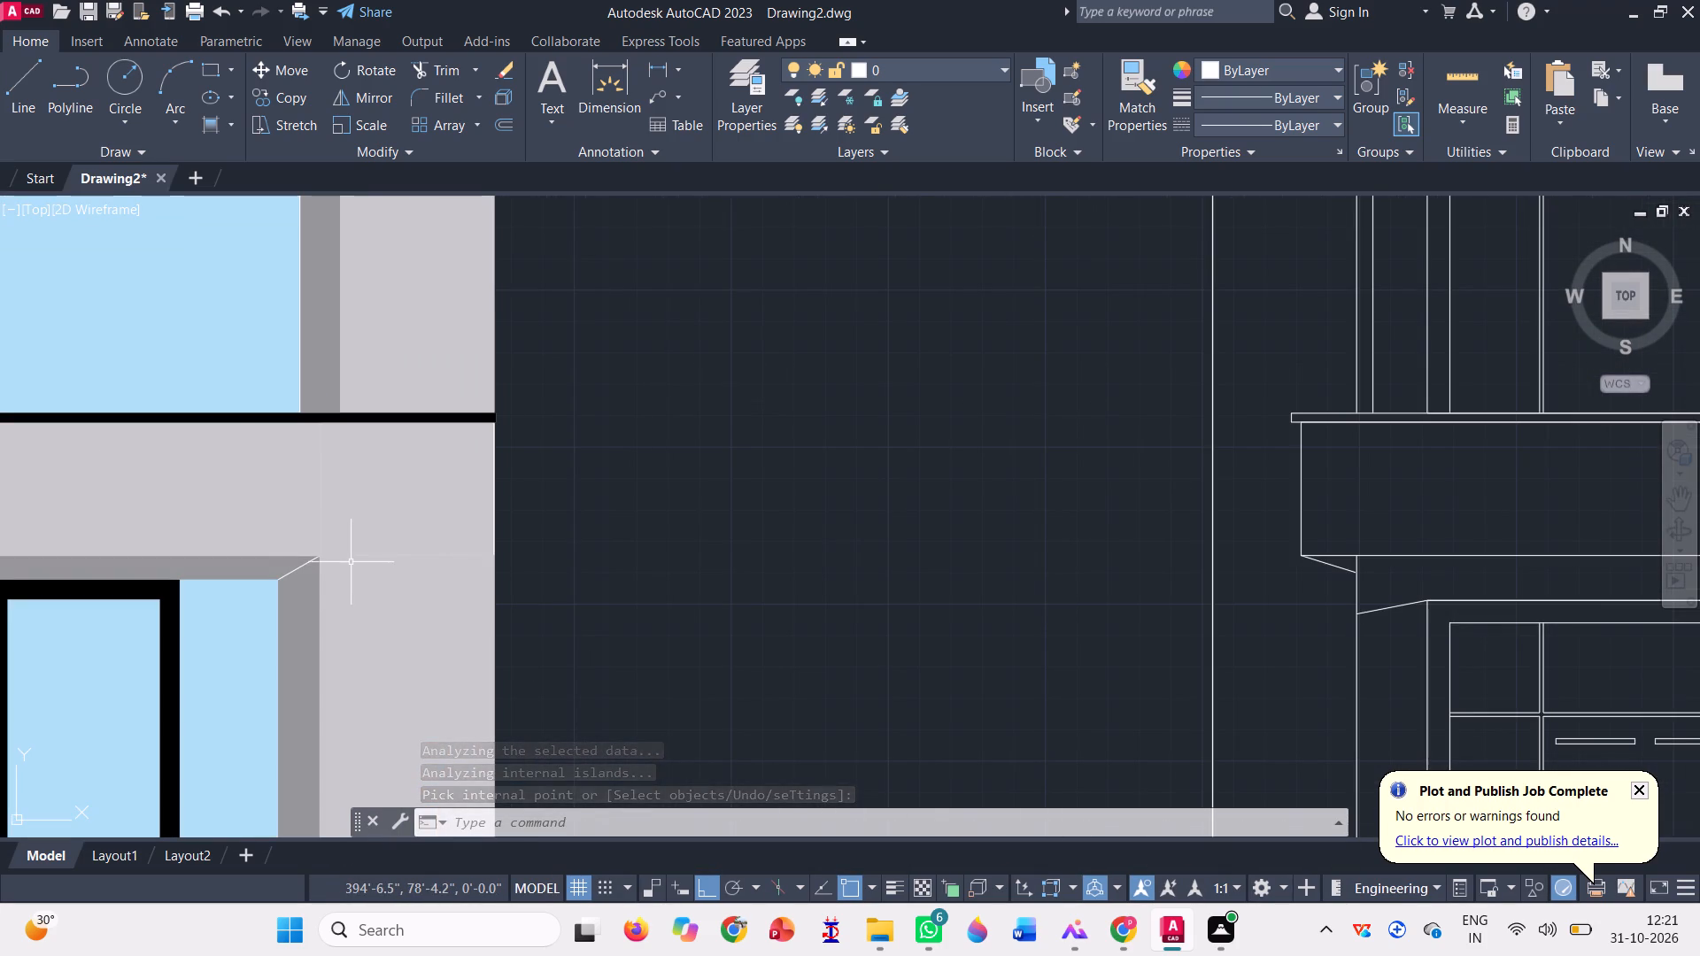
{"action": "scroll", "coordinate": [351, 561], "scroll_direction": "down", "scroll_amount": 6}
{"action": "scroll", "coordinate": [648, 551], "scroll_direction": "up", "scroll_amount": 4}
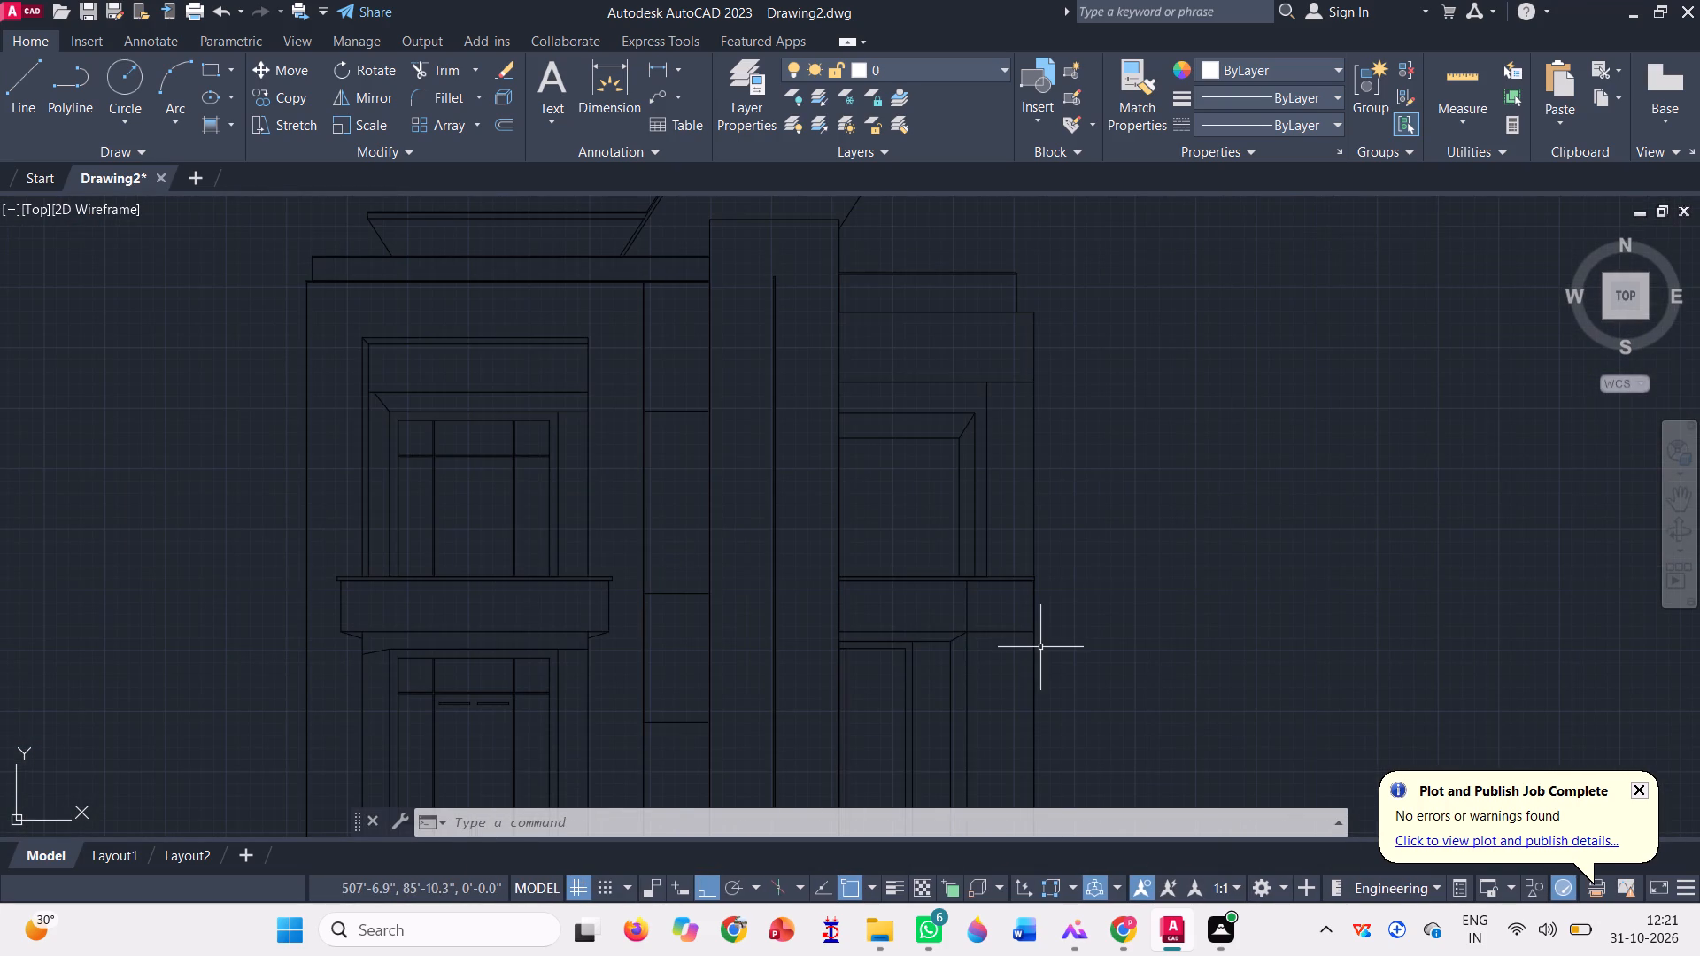
Trim the short vertical divider and the adjoining horizontal segment out of the mid-height band on the black-line elevation's right wing.
{"action": "left_click", "coordinate": [438, 59]}
{"action": "scroll", "coordinate": [945, 550], "scroll_direction": "up", "scroll_amount": 2}
{"action": "left_click", "coordinate": [1025, 699]}
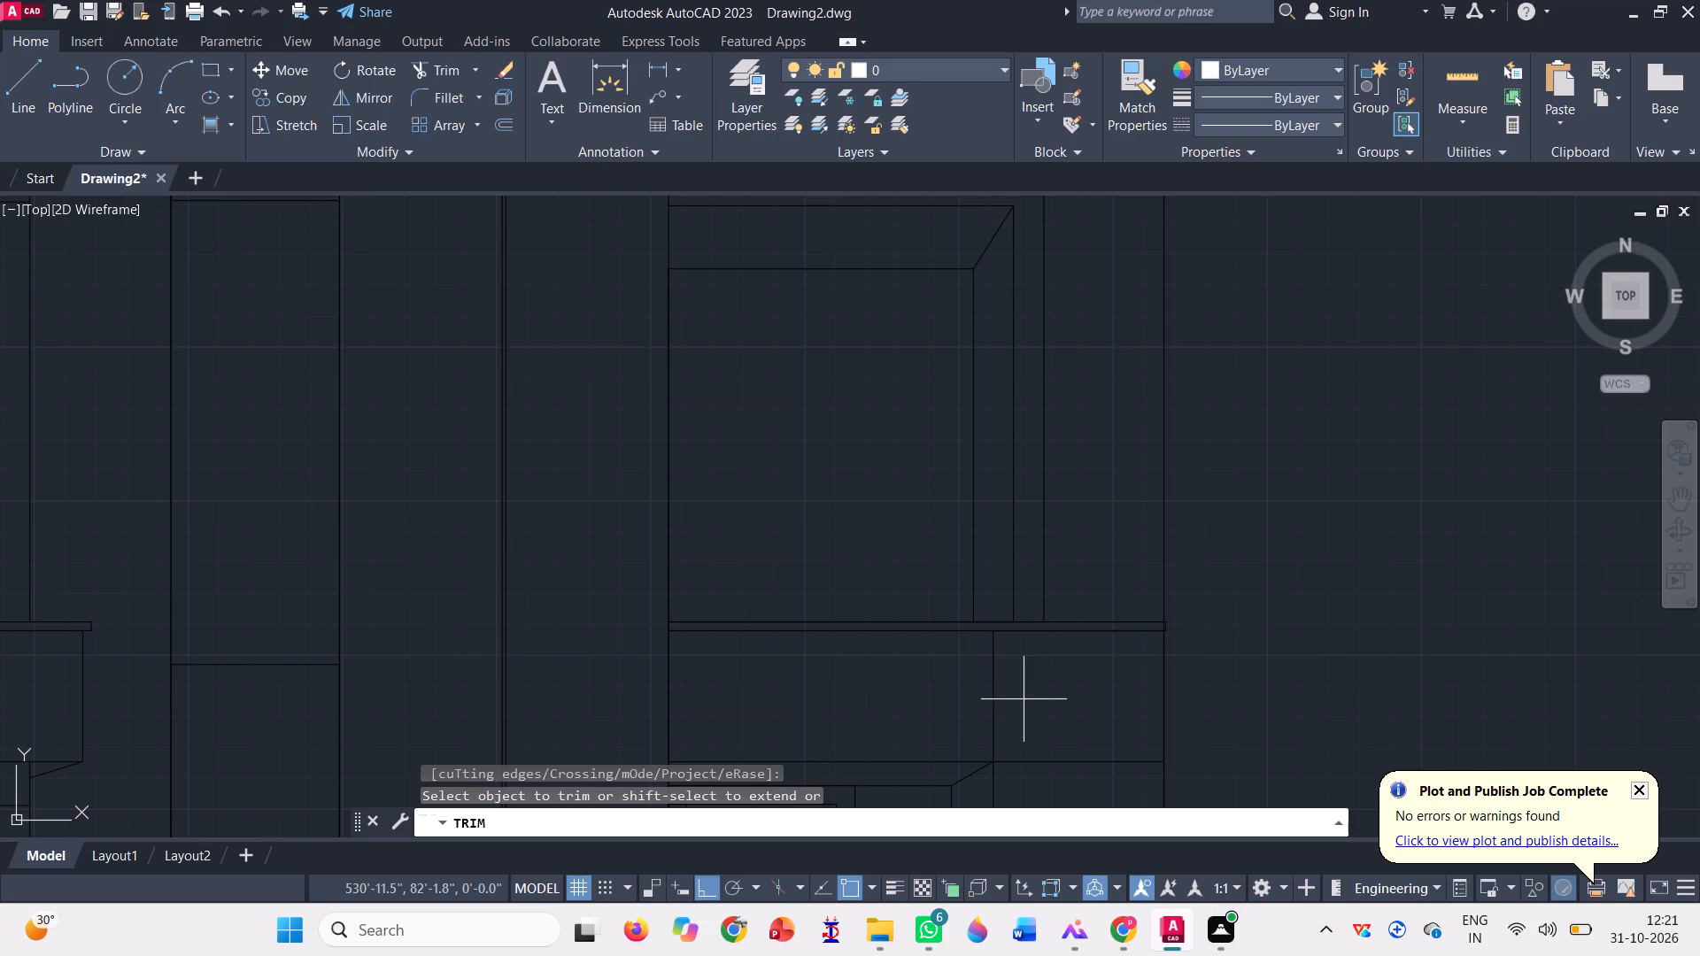
{"action": "left_click", "coordinate": [970, 699]}
{"action": "scroll", "coordinate": [974, 697], "scroll_direction": "down", "scroll_amount": 2}
{"action": "left_click", "coordinate": [1014, 716]}
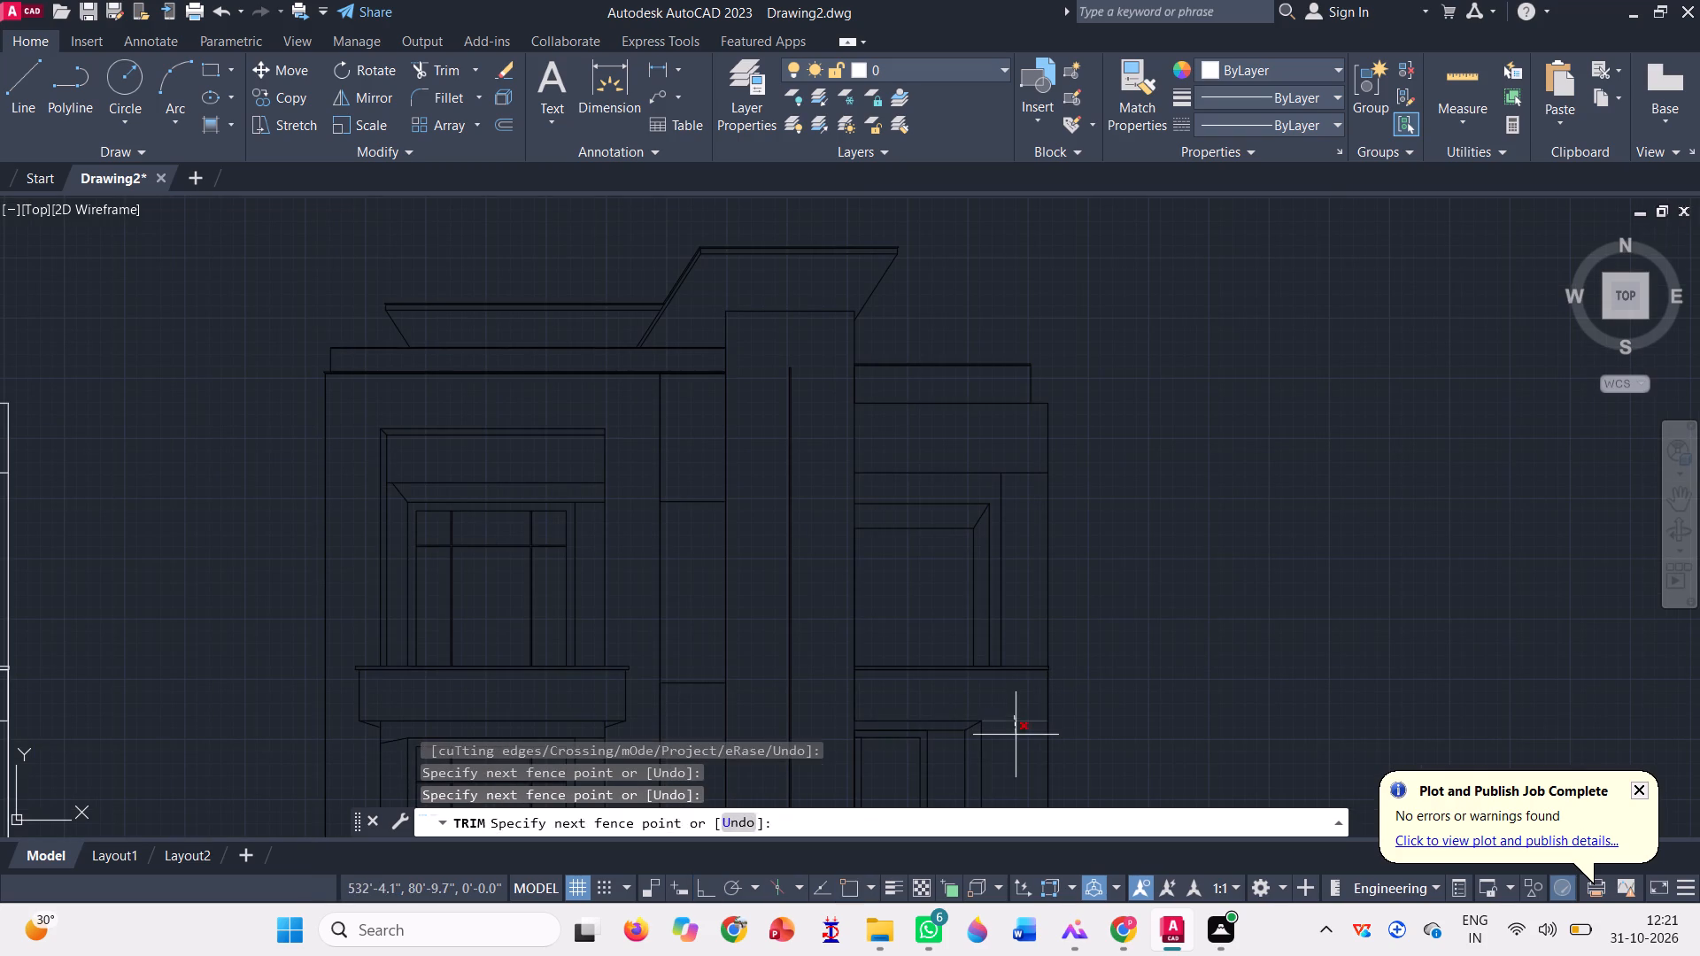
{"action": "left_click", "coordinate": [1016, 735]}
{"action": "scroll", "coordinate": [1017, 730], "scroll_direction": "down", "scroll_amount": 1}
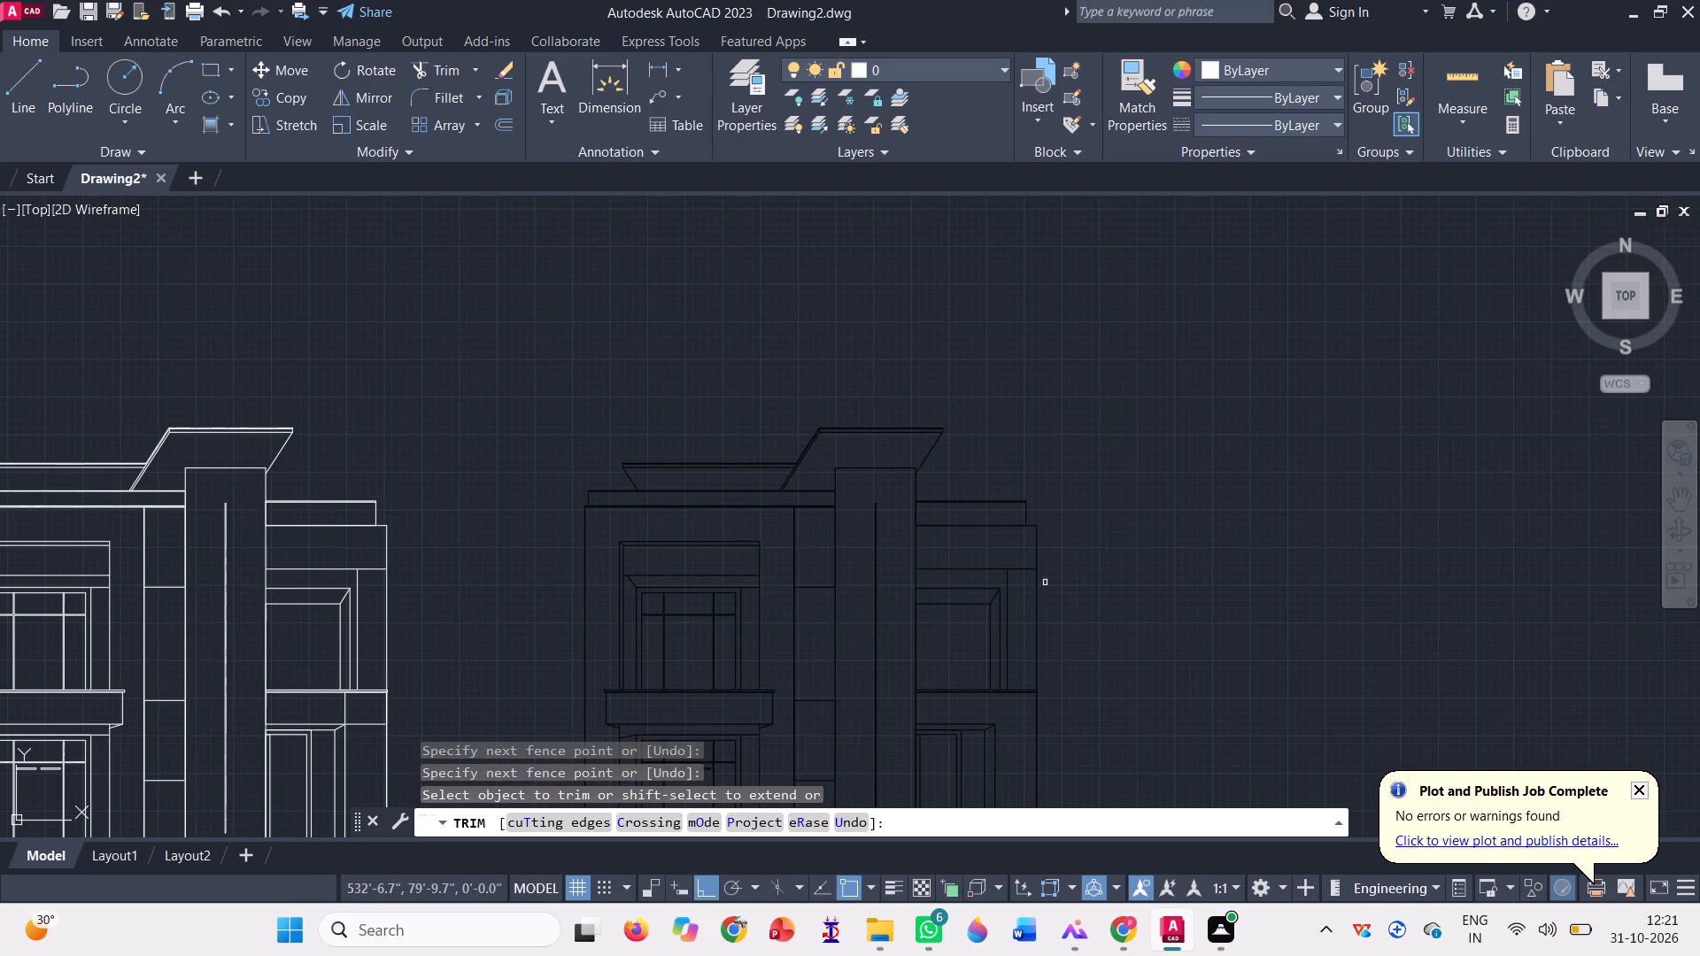
{"action": "scroll", "coordinate": [1045, 578], "scroll_direction": "up", "scroll_amount": 2}
{"action": "key", "text": "Escape"}
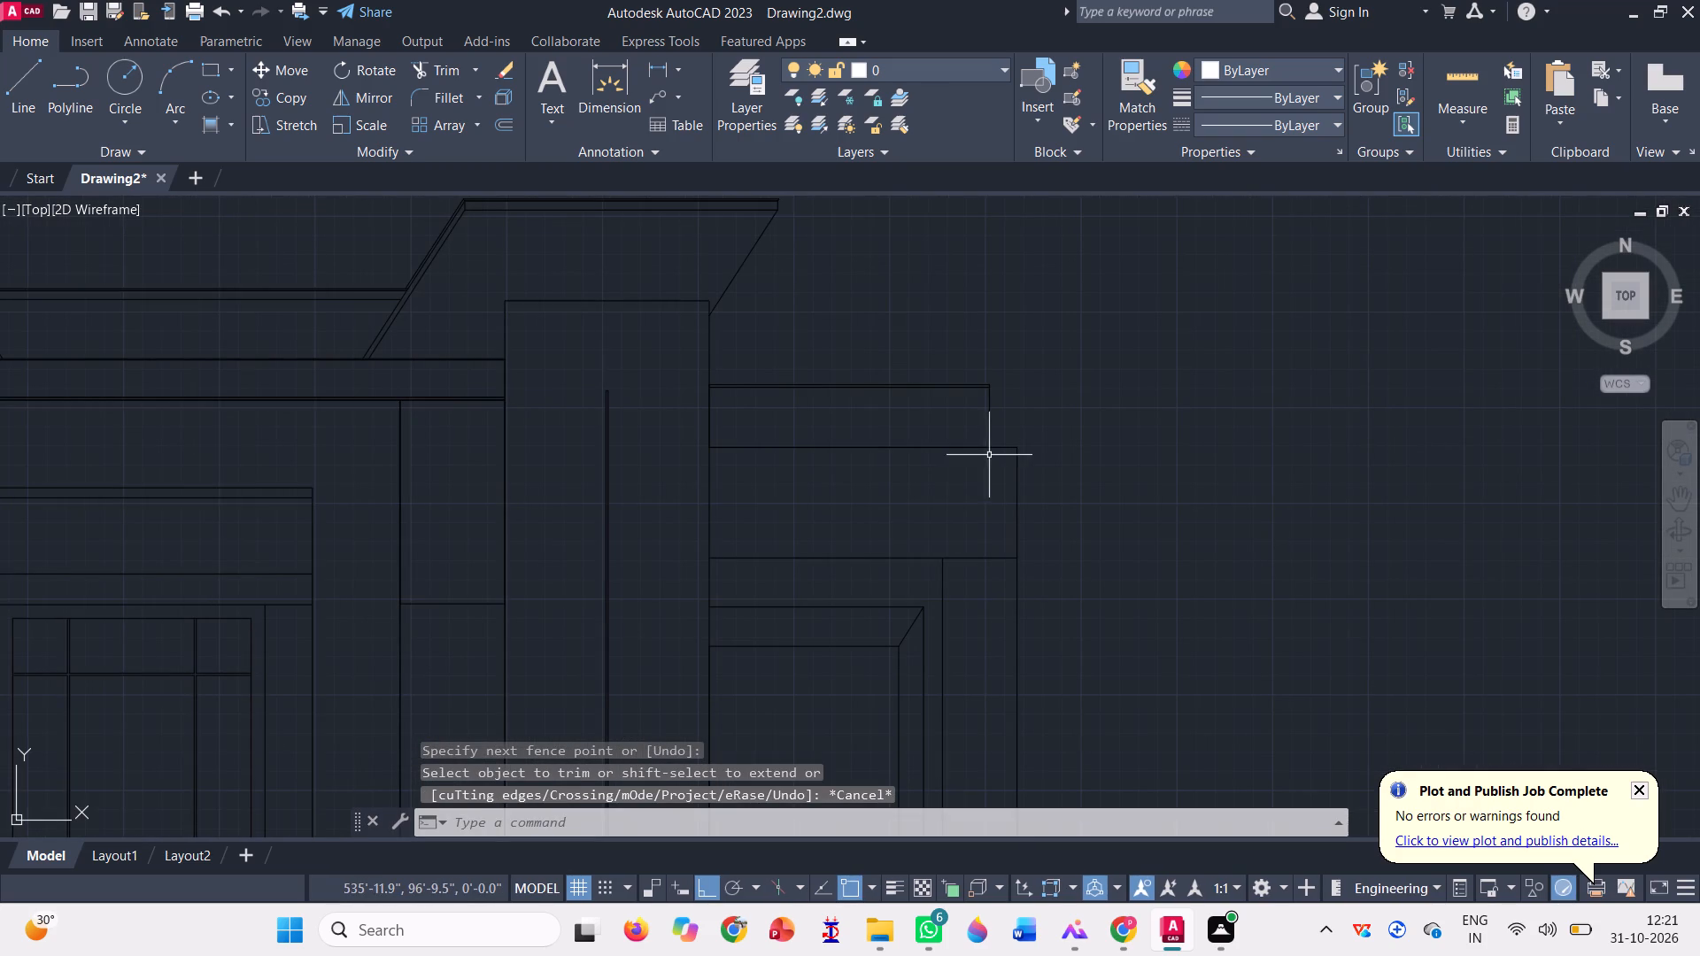
Erase the horizontal top line of the black-line elevation's right wing, directly beneath its parapet.
{"action": "left_click", "coordinate": [1017, 468]}
{"action": "key", "text": "Escape"}
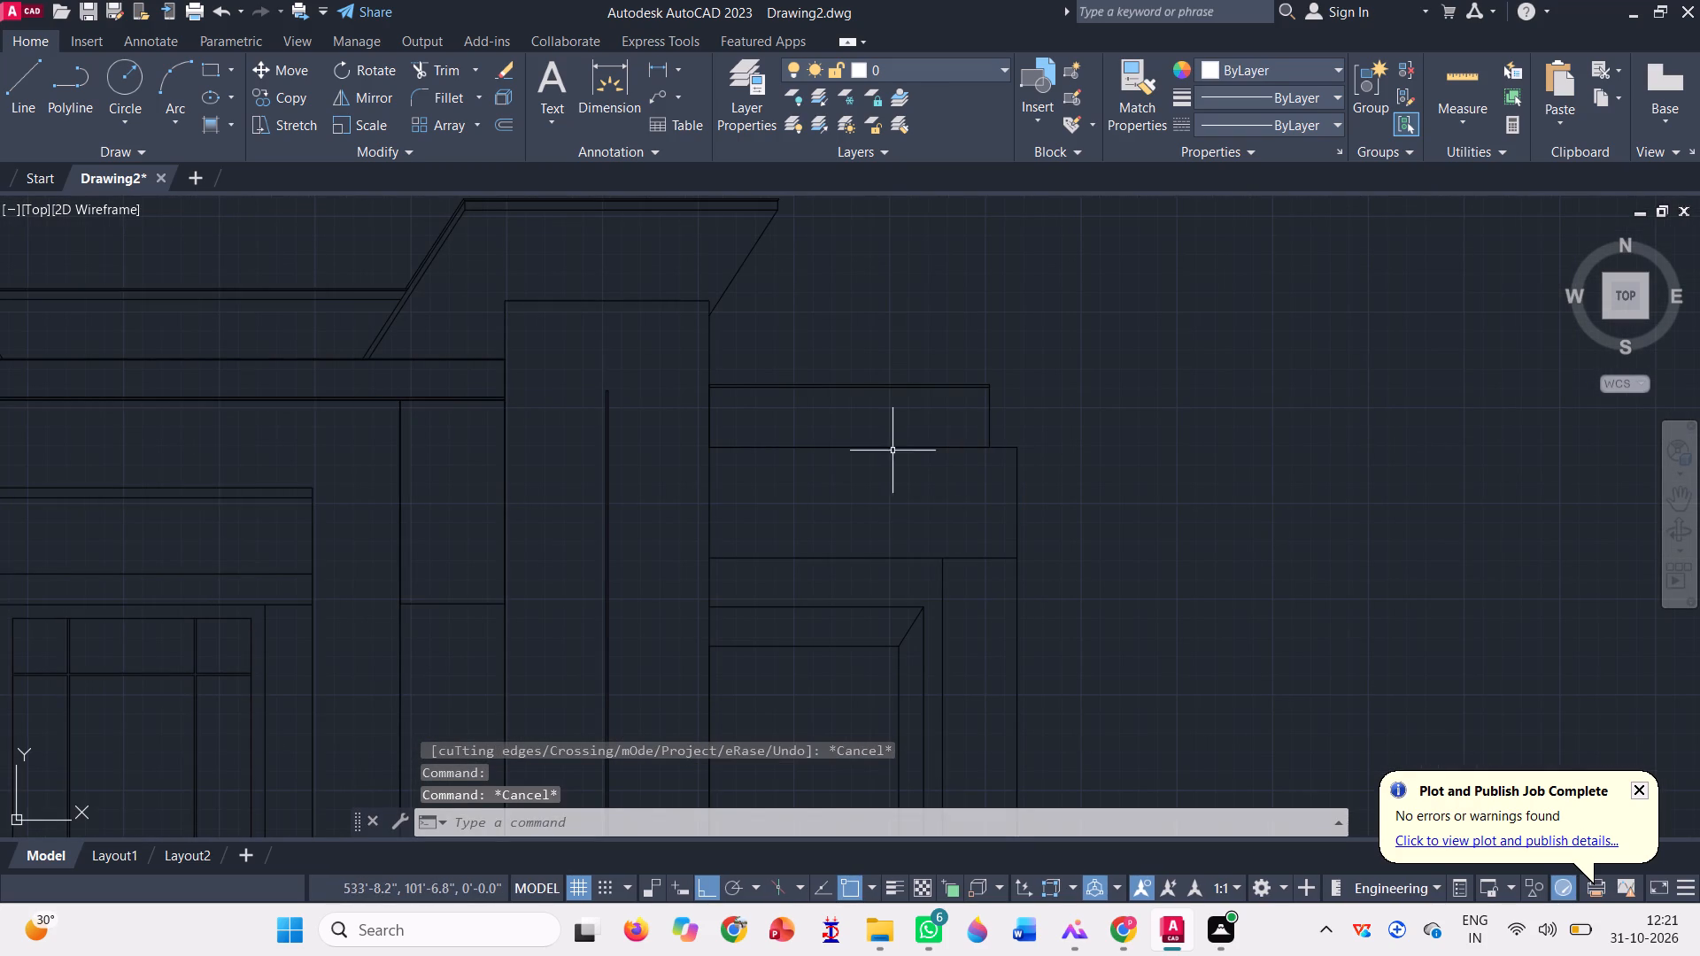
{"action": "left_click", "coordinate": [884, 443]}
{"action": "left_click", "coordinate": [885, 451]}
{"action": "left_click", "coordinate": [844, 447]}
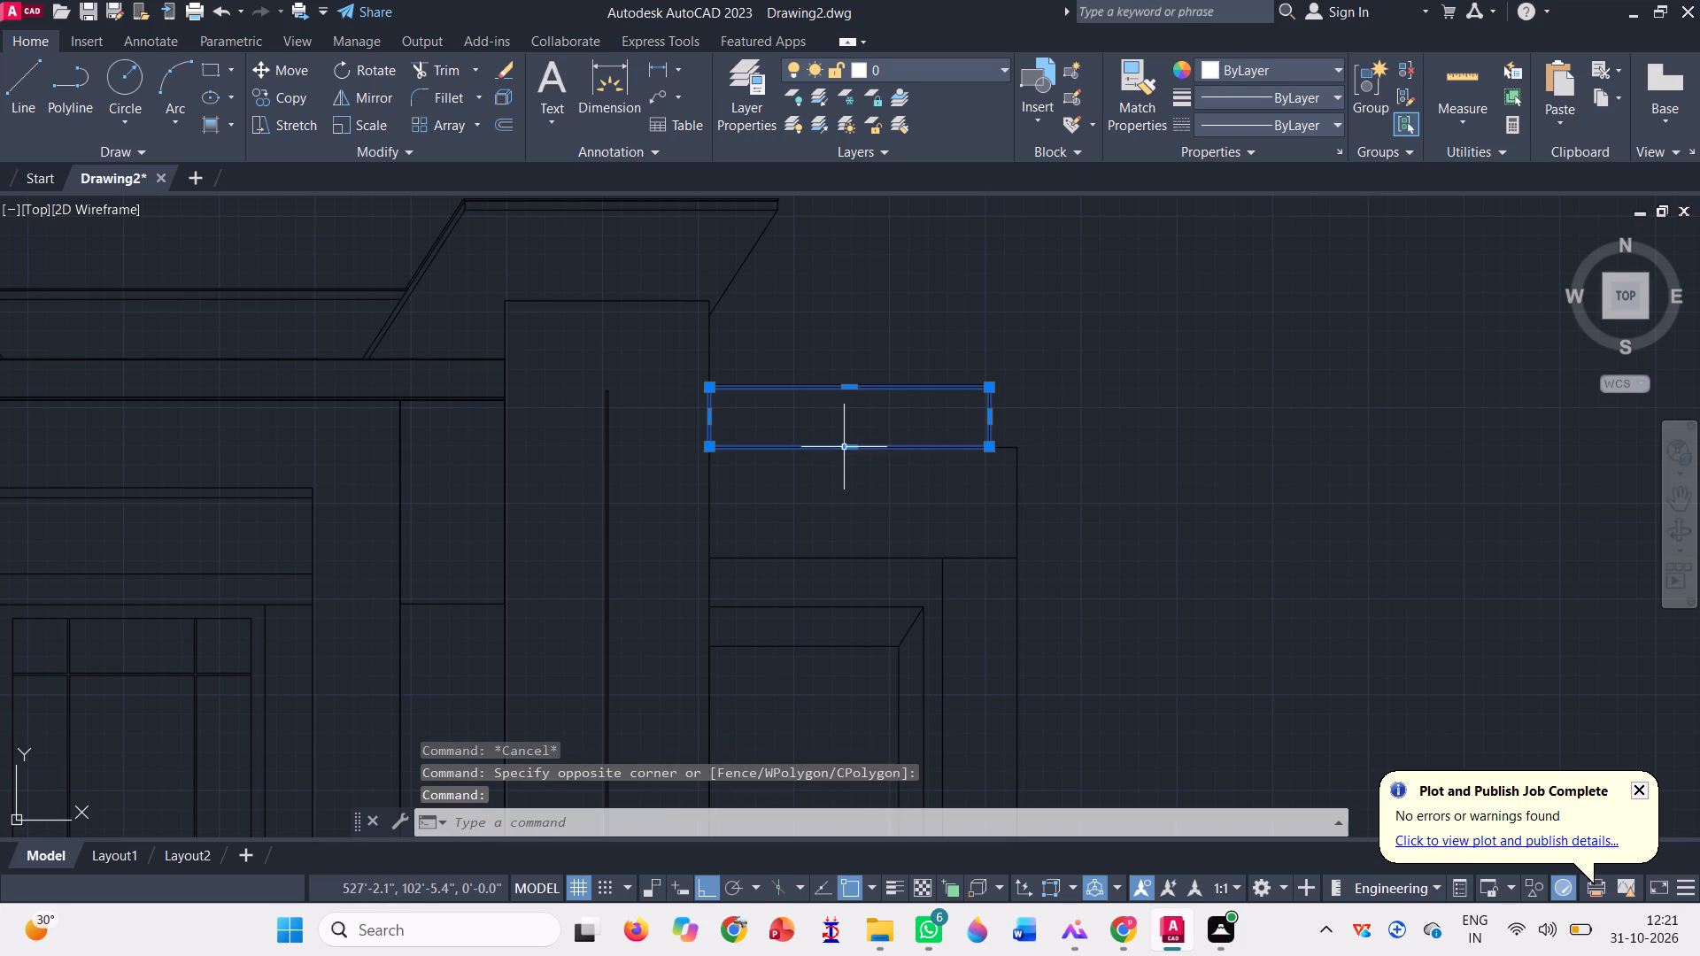
{"action": "key", "text": "Escape"}
{"action": "scroll", "coordinate": [998, 448], "scroll_direction": "up", "scroll_amount": 3}
{"action": "left_click", "coordinate": [1009, 445]}
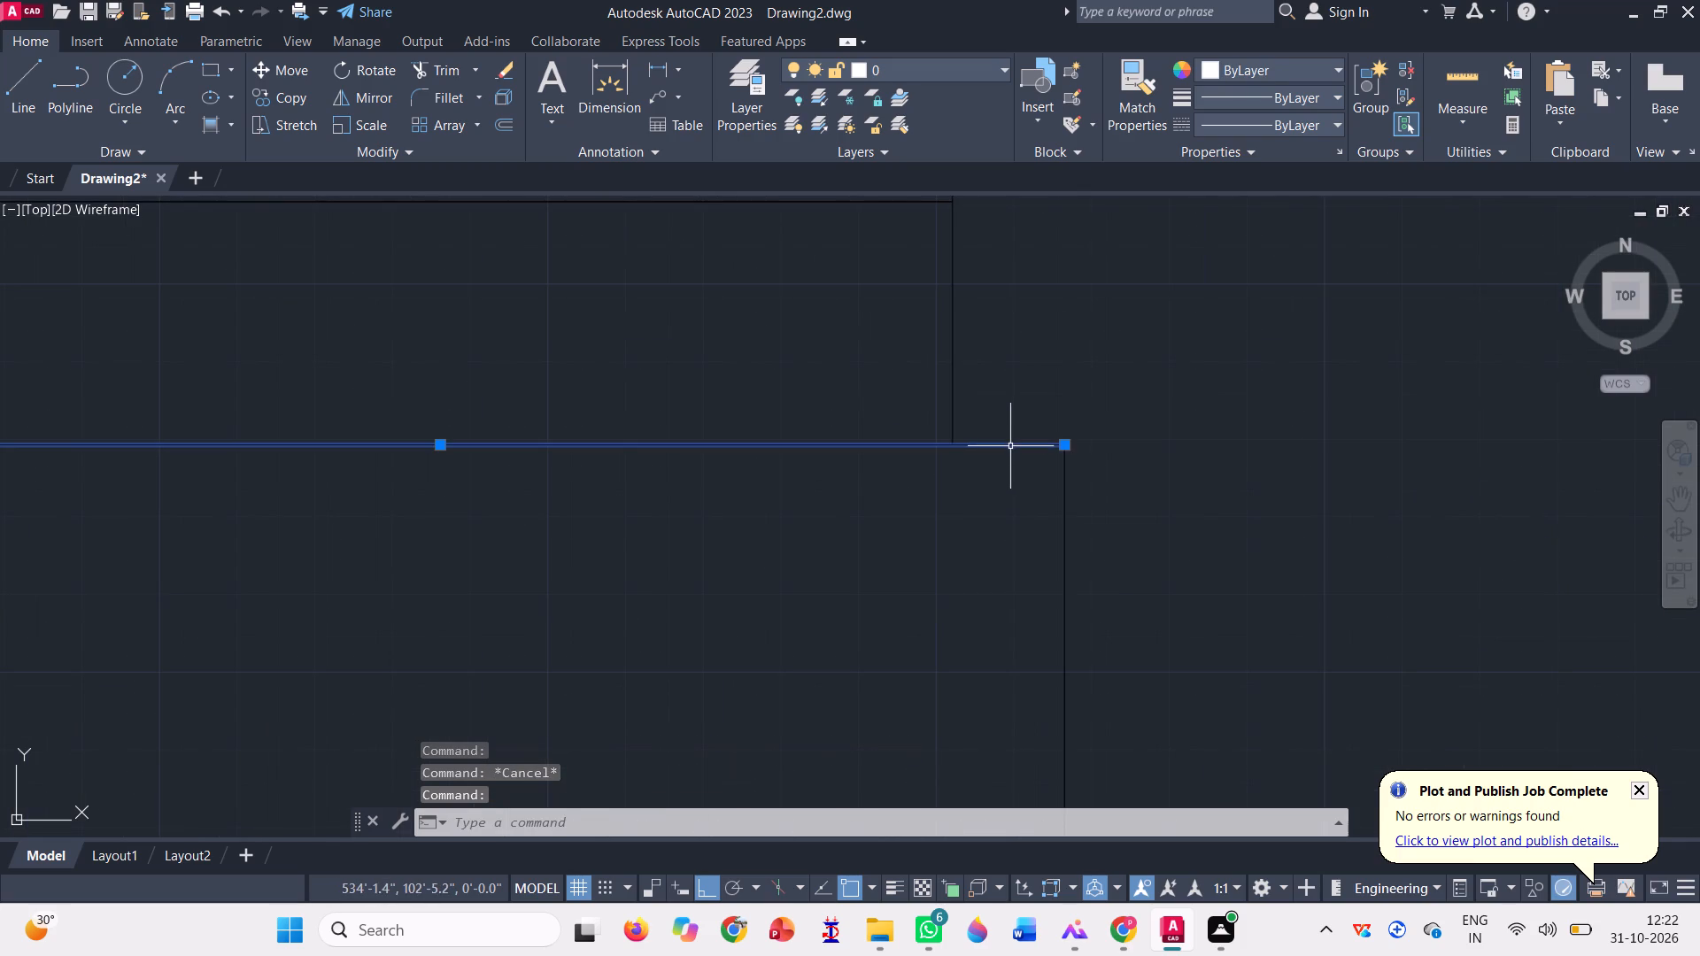
{"action": "scroll", "coordinate": [1003, 456], "scroll_direction": "down", "scroll_amount": 3}
{"action": "key", "text": "Delete"}
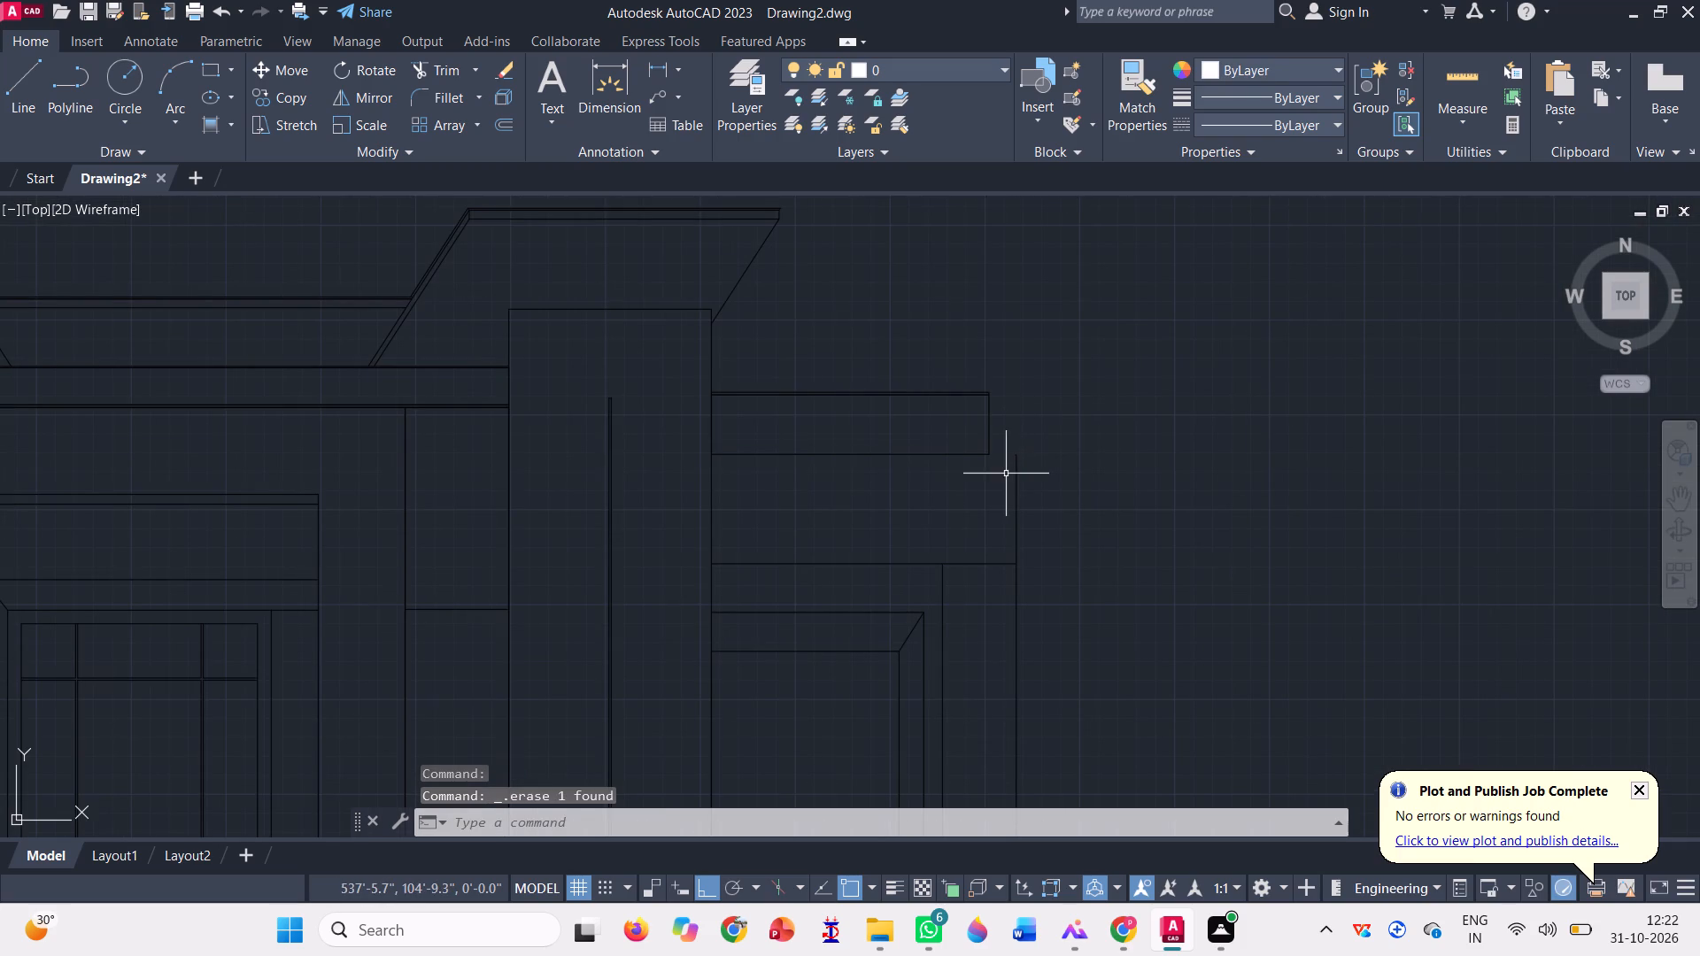
Move the black-line right wing's parapet and coping outlines from their bottom-left corner straight down onto the line above the upper window.
{"action": "left_click", "coordinate": [956, 484]}
{"action": "left_click", "coordinate": [806, 343]}
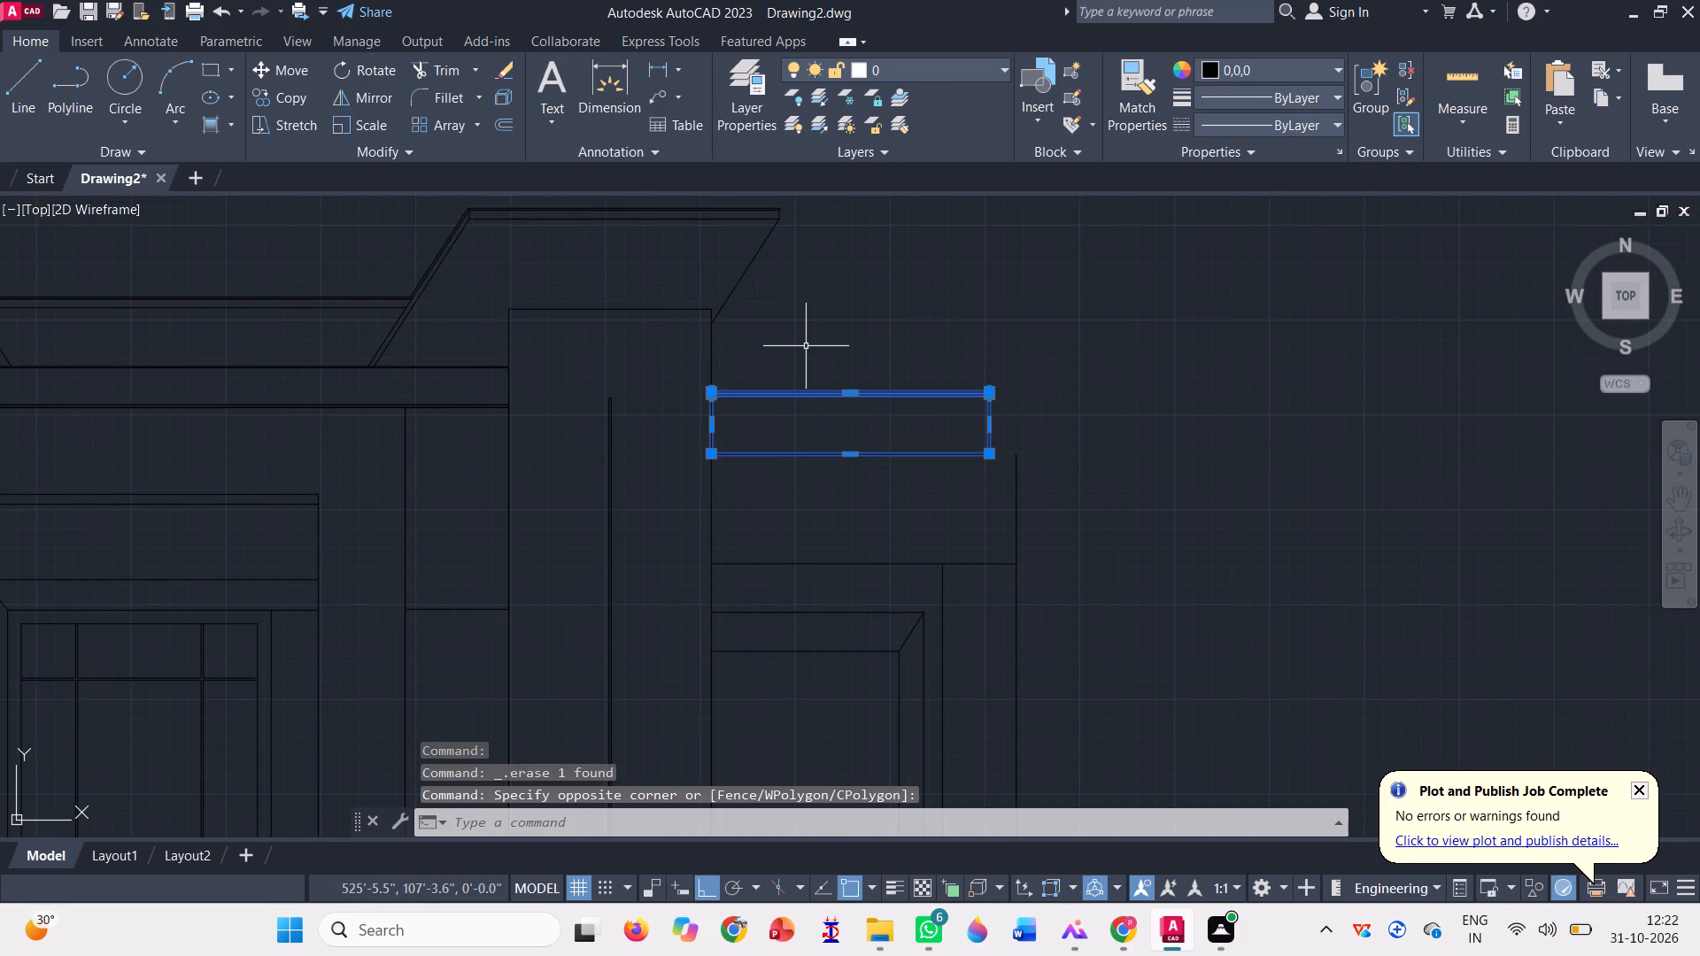
{"action": "scroll", "coordinate": [977, 394], "scroll_direction": "up", "scroll_amount": 7}
{"action": "scroll", "coordinate": [1001, 384], "scroll_direction": "down", "scroll_amount": 5}
{"action": "scroll", "coordinate": [814, 406], "scroll_direction": "down", "scroll_amount": 2}
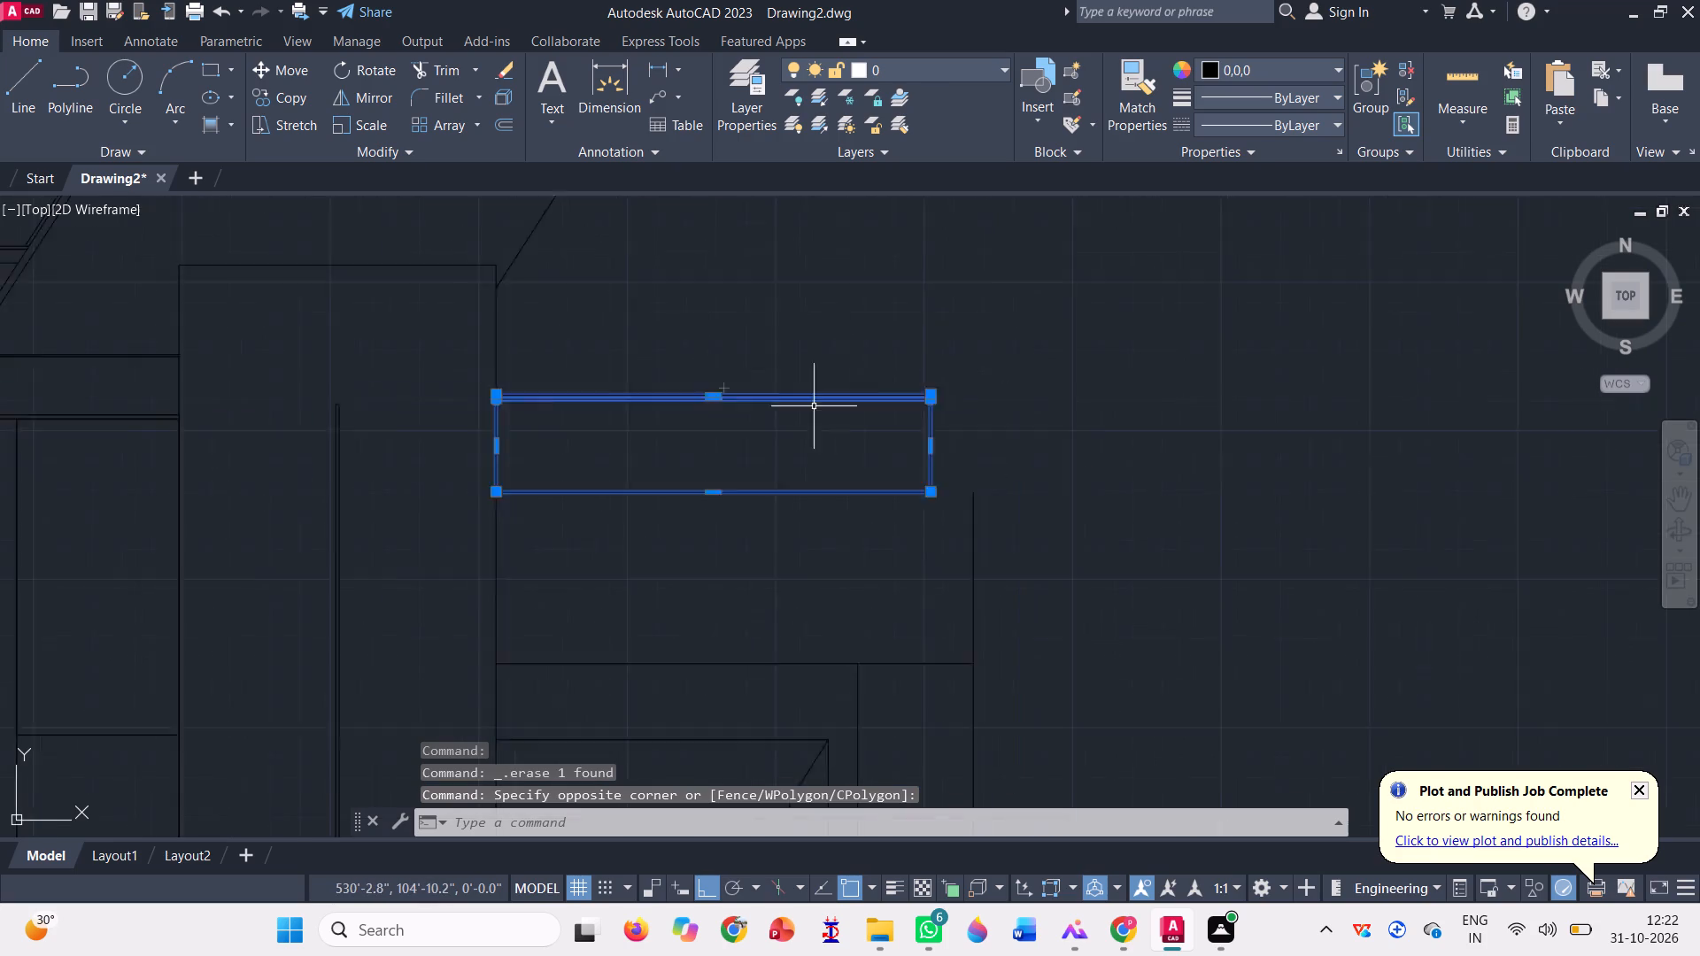
{"action": "scroll", "coordinate": [814, 406], "scroll_direction": "down", "scroll_amount": 1}
{"action": "type", "text": "m"}
{"action": "key", "text": "space"}
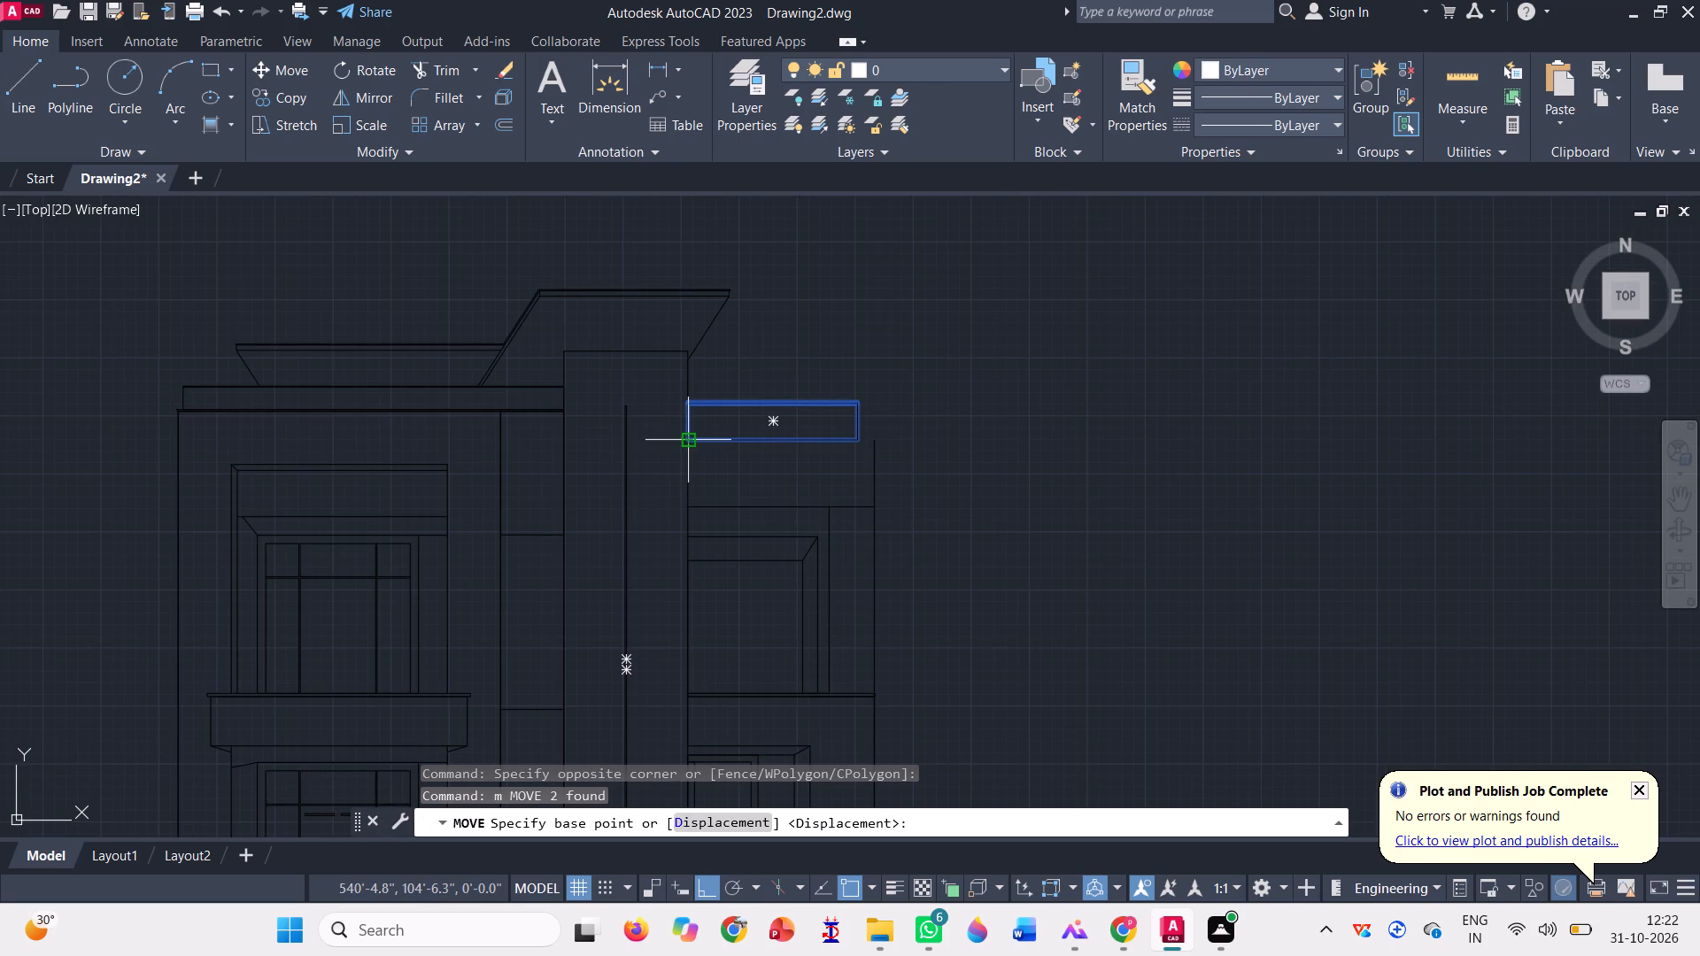
{"action": "left_click", "coordinate": [688, 436]}
{"action": "scroll", "coordinate": [692, 503], "scroll_direction": "up", "scroll_amount": 3}
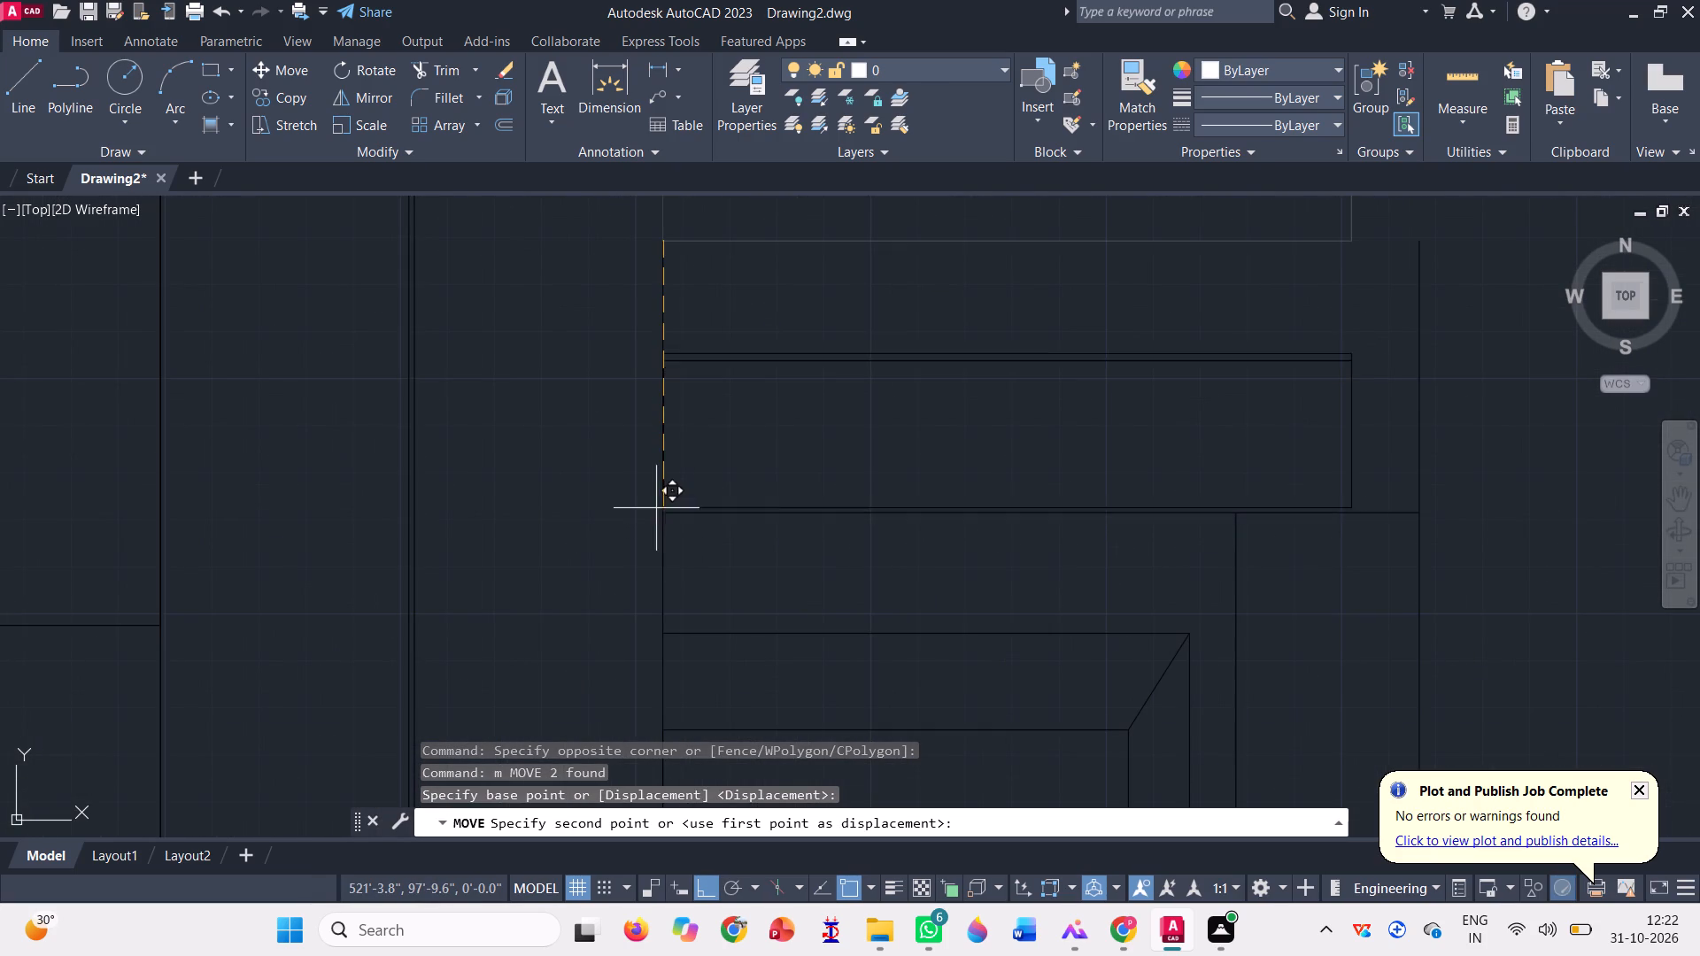
{"action": "left_click", "coordinate": [659, 508]}
{"action": "scroll", "coordinate": [654, 503], "scroll_direction": "down", "scroll_amount": 2}
{"action": "key", "text": "space"}
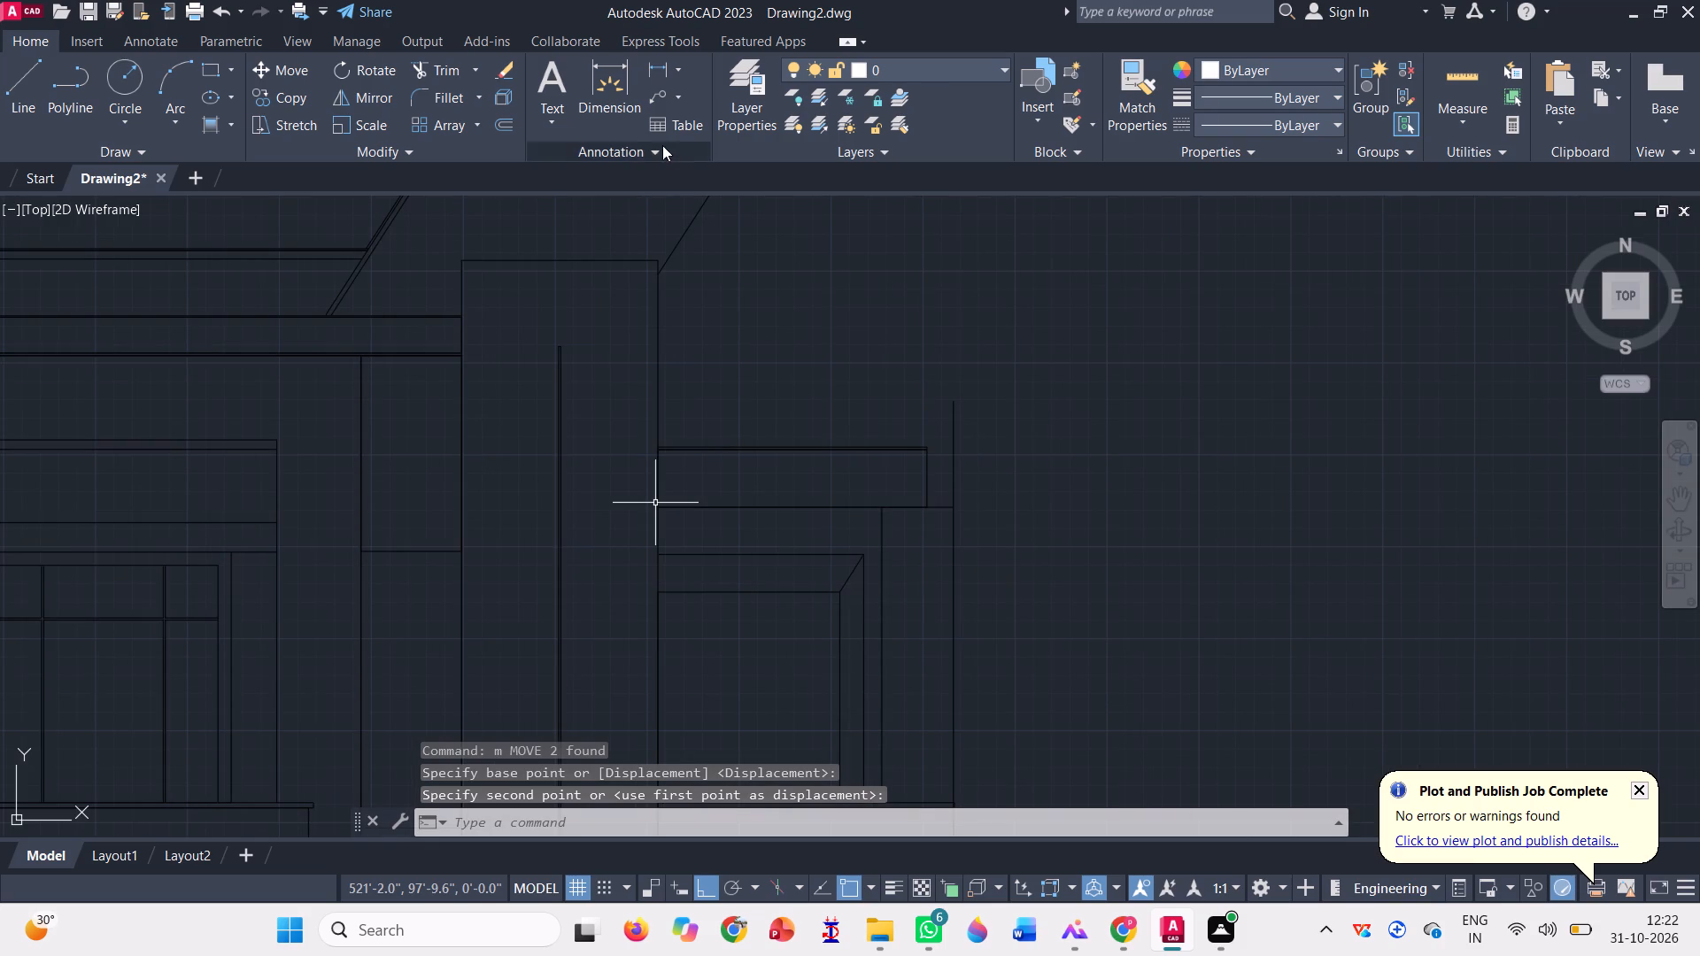
{"action": "key", "text": "Escape"}
Trim off the right wing's outer vertical line where it projects above the wing's new top edge.
{"action": "left_click", "coordinate": [431, 73]}
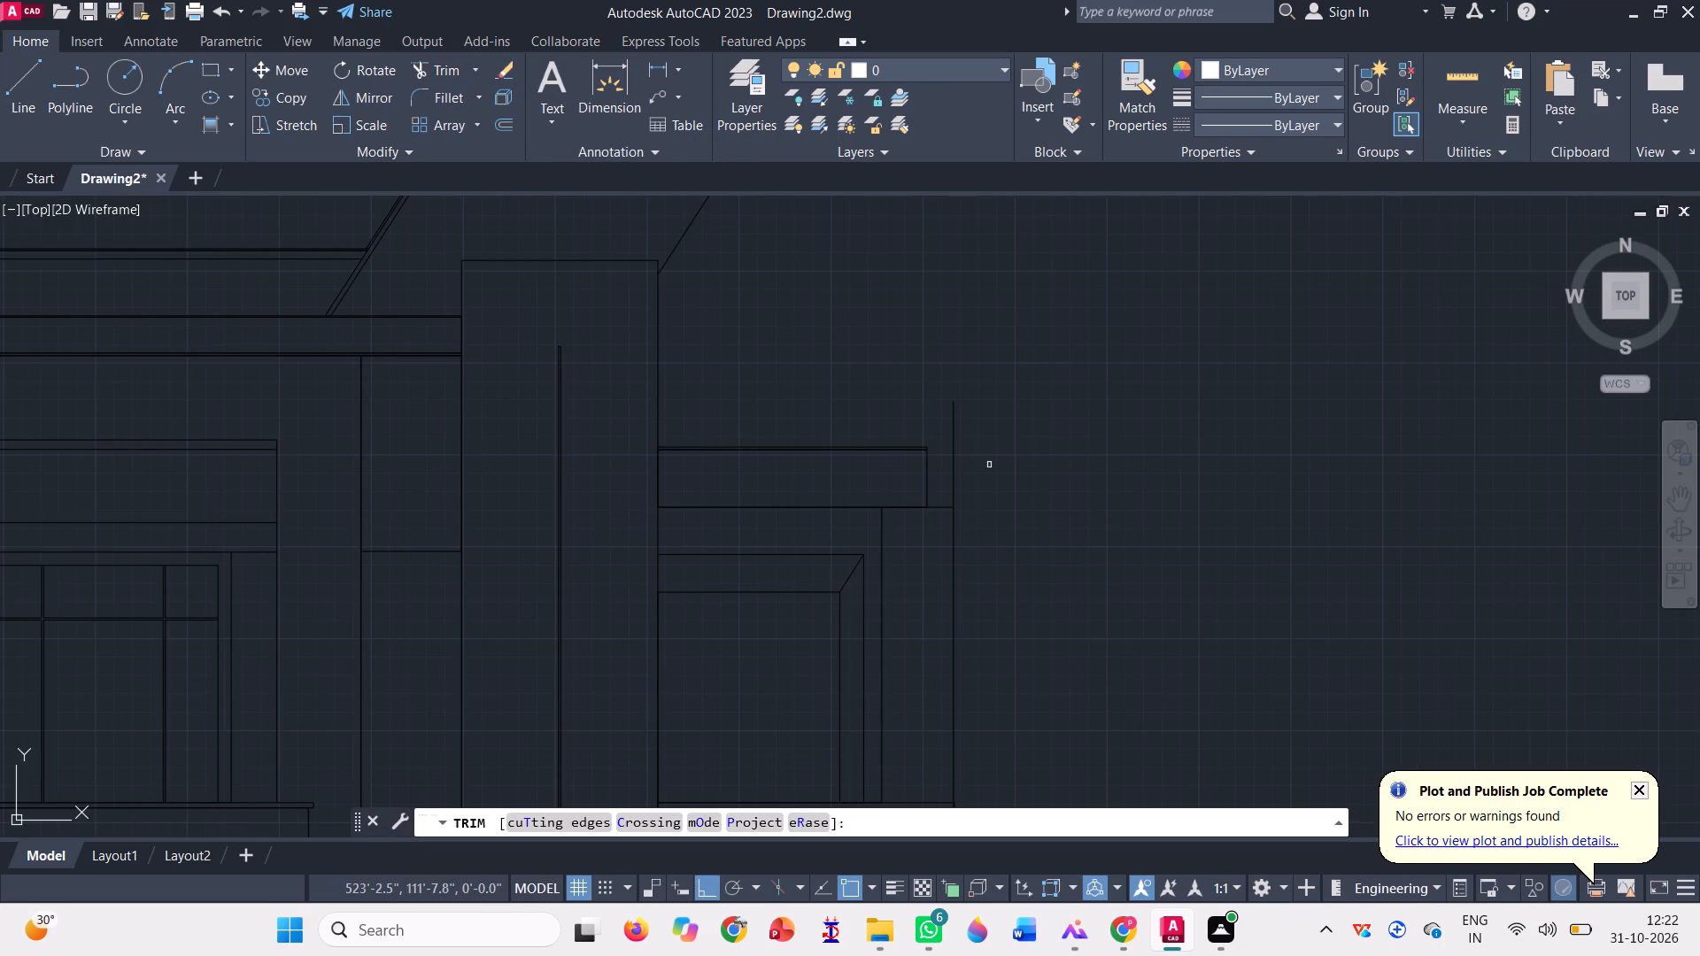
{"action": "left_click", "coordinate": [950, 458]}
{"action": "left_click", "coordinate": [1004, 471]}
{"action": "key", "text": "Escape"}
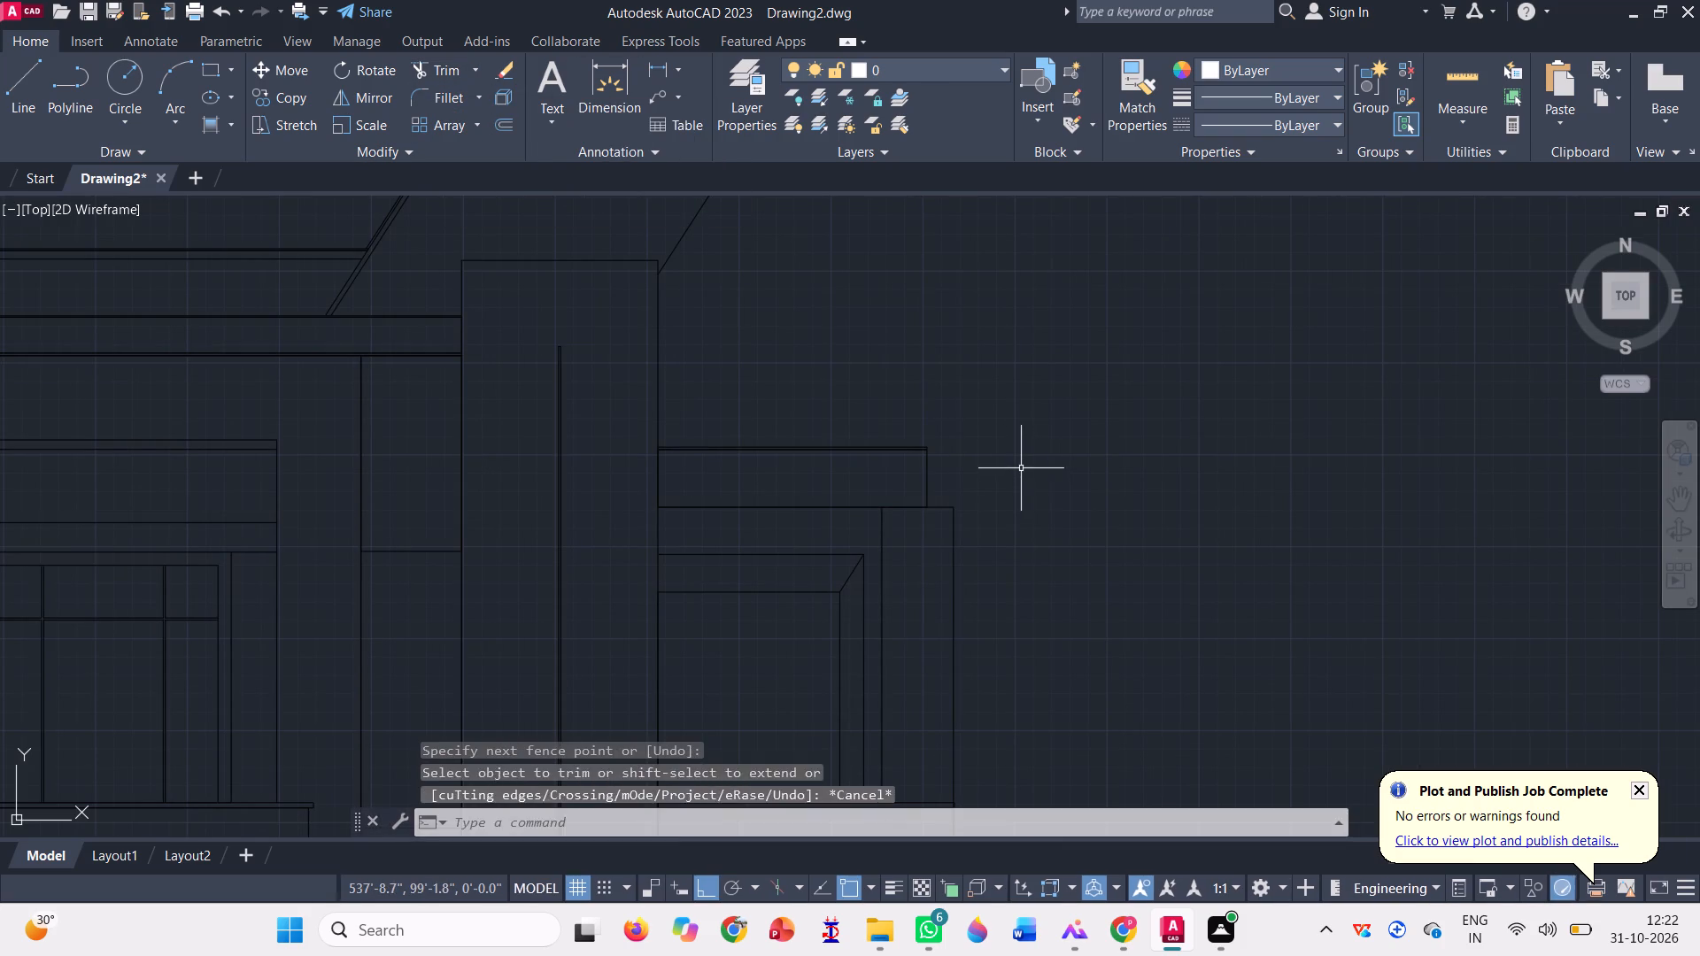
Move the entire black-line elevation from its bottom-right corner onto the colored elevation's bottom-right corner.
{"action": "scroll", "coordinate": [1023, 466], "scroll_direction": "down", "scroll_amount": 6}
{"action": "left_click", "coordinate": [1062, 583]}
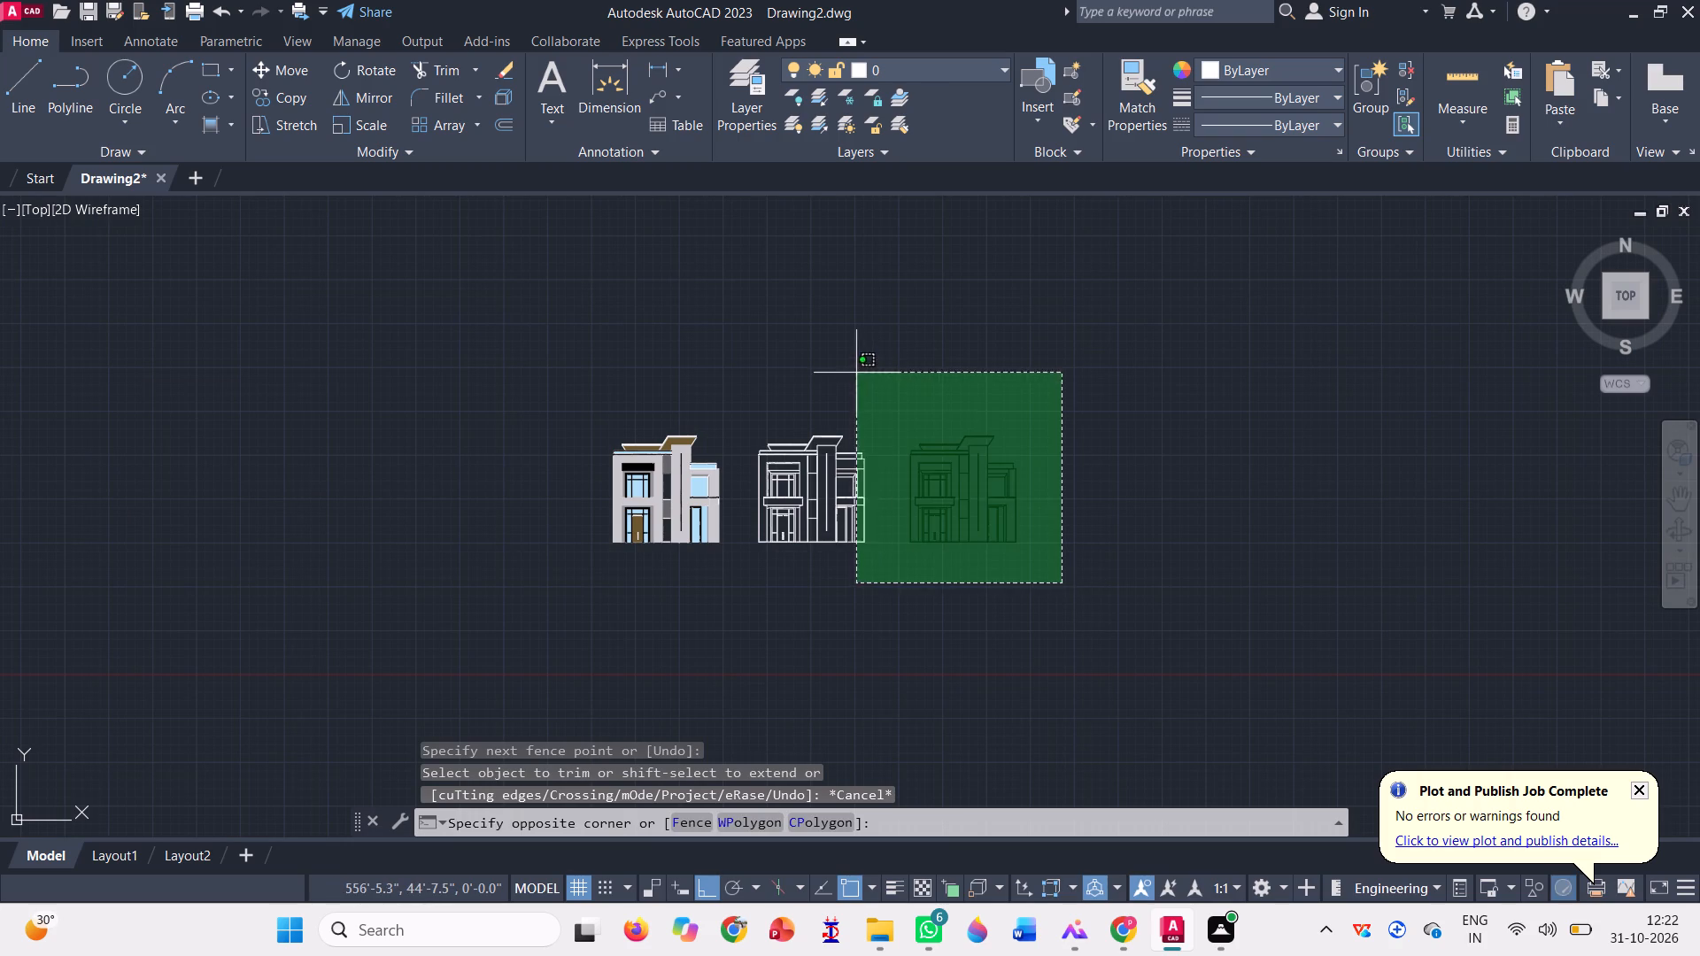
{"action": "left_click", "coordinate": [895, 394]}
{"action": "key", "text": "c"}
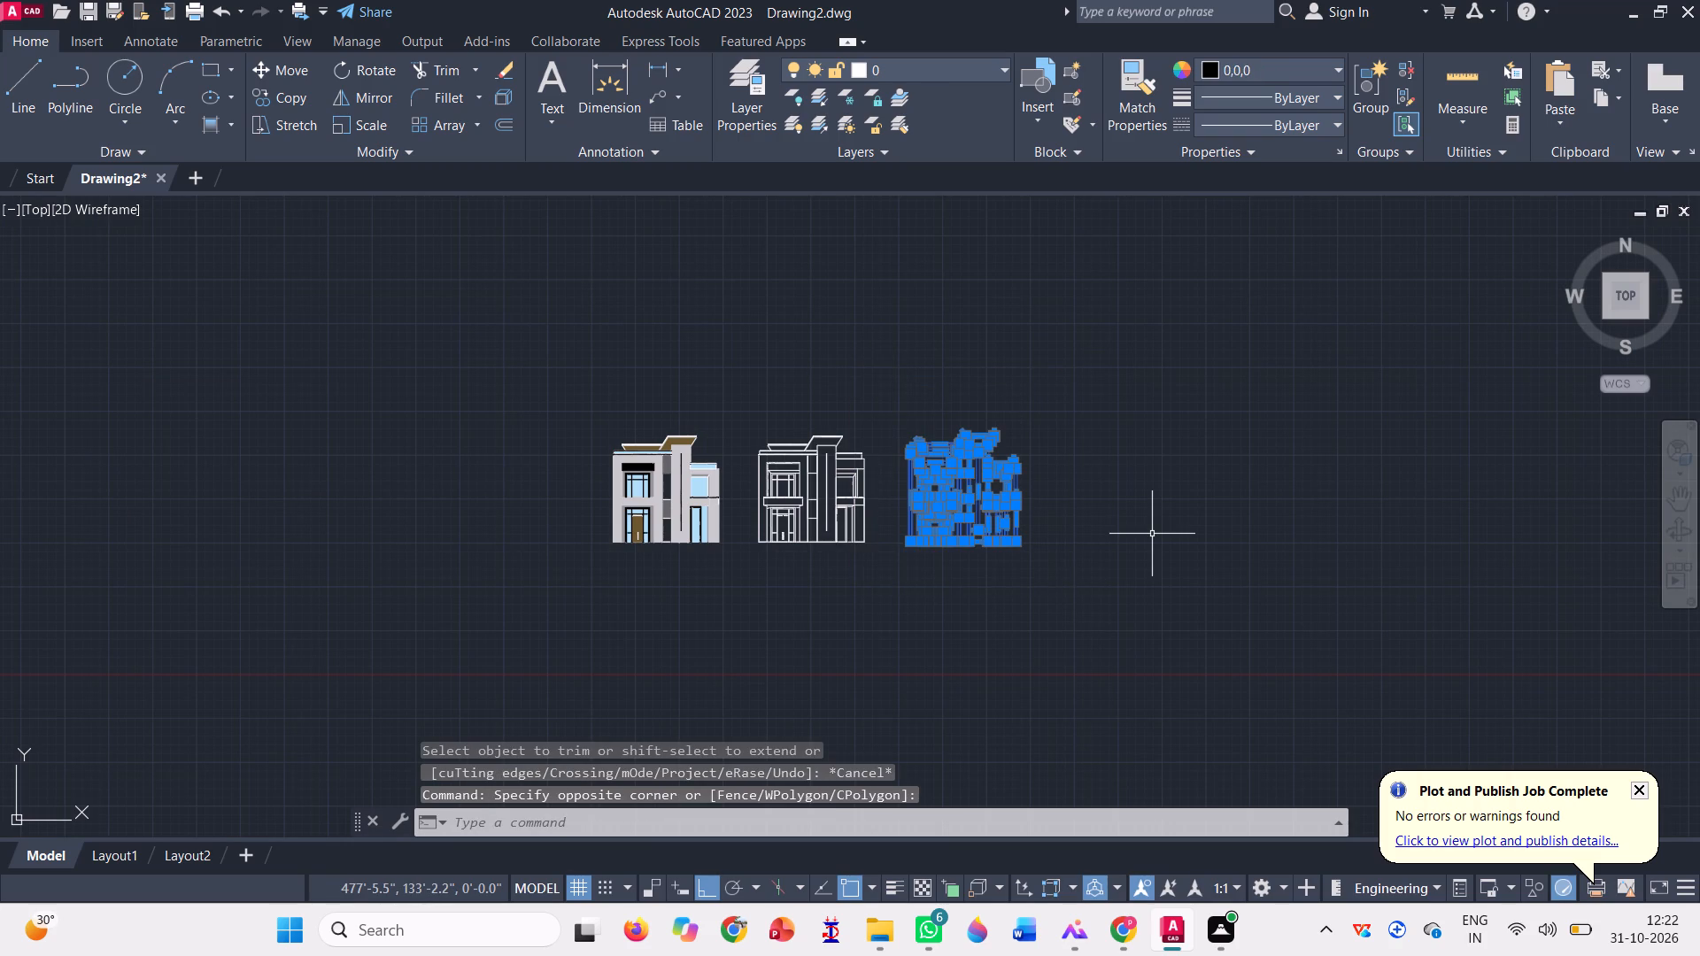
{"action": "key", "text": "BackSpace"}
{"action": "type", "text": "m"}
{"action": "key", "text": "space"}
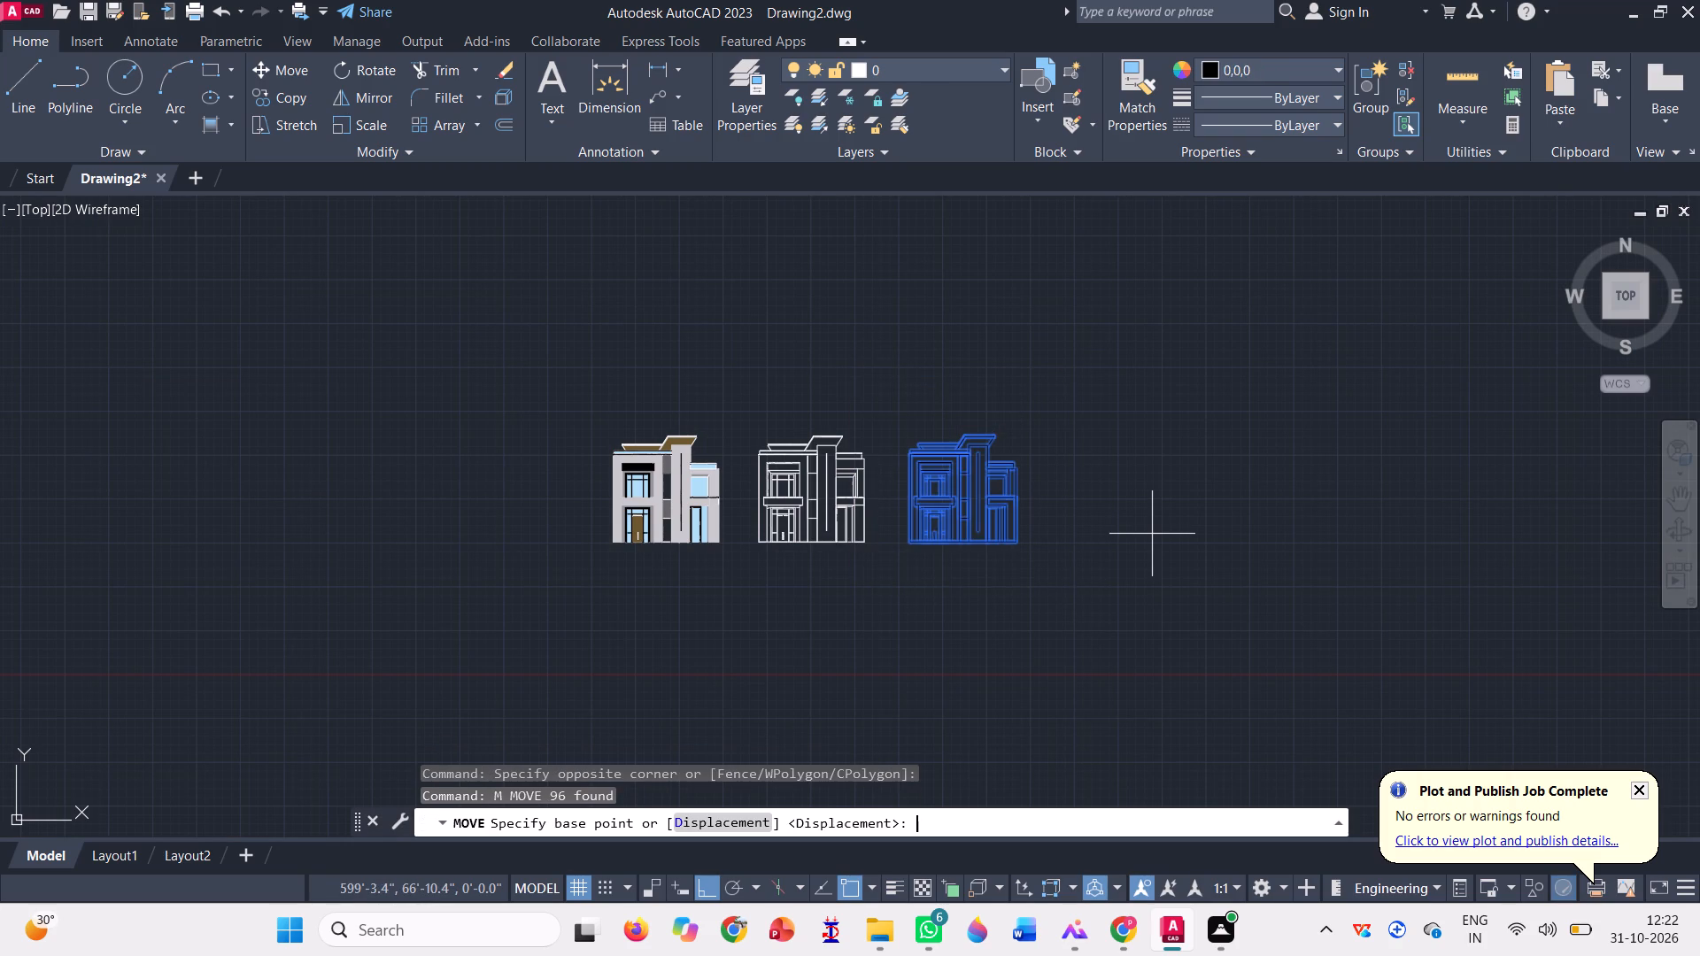
{"action": "scroll", "coordinate": [981, 545], "scroll_direction": "up", "scroll_amount": 3}
{"action": "scroll", "coordinate": [1089, 525], "scroll_direction": "up", "scroll_amount": 2}
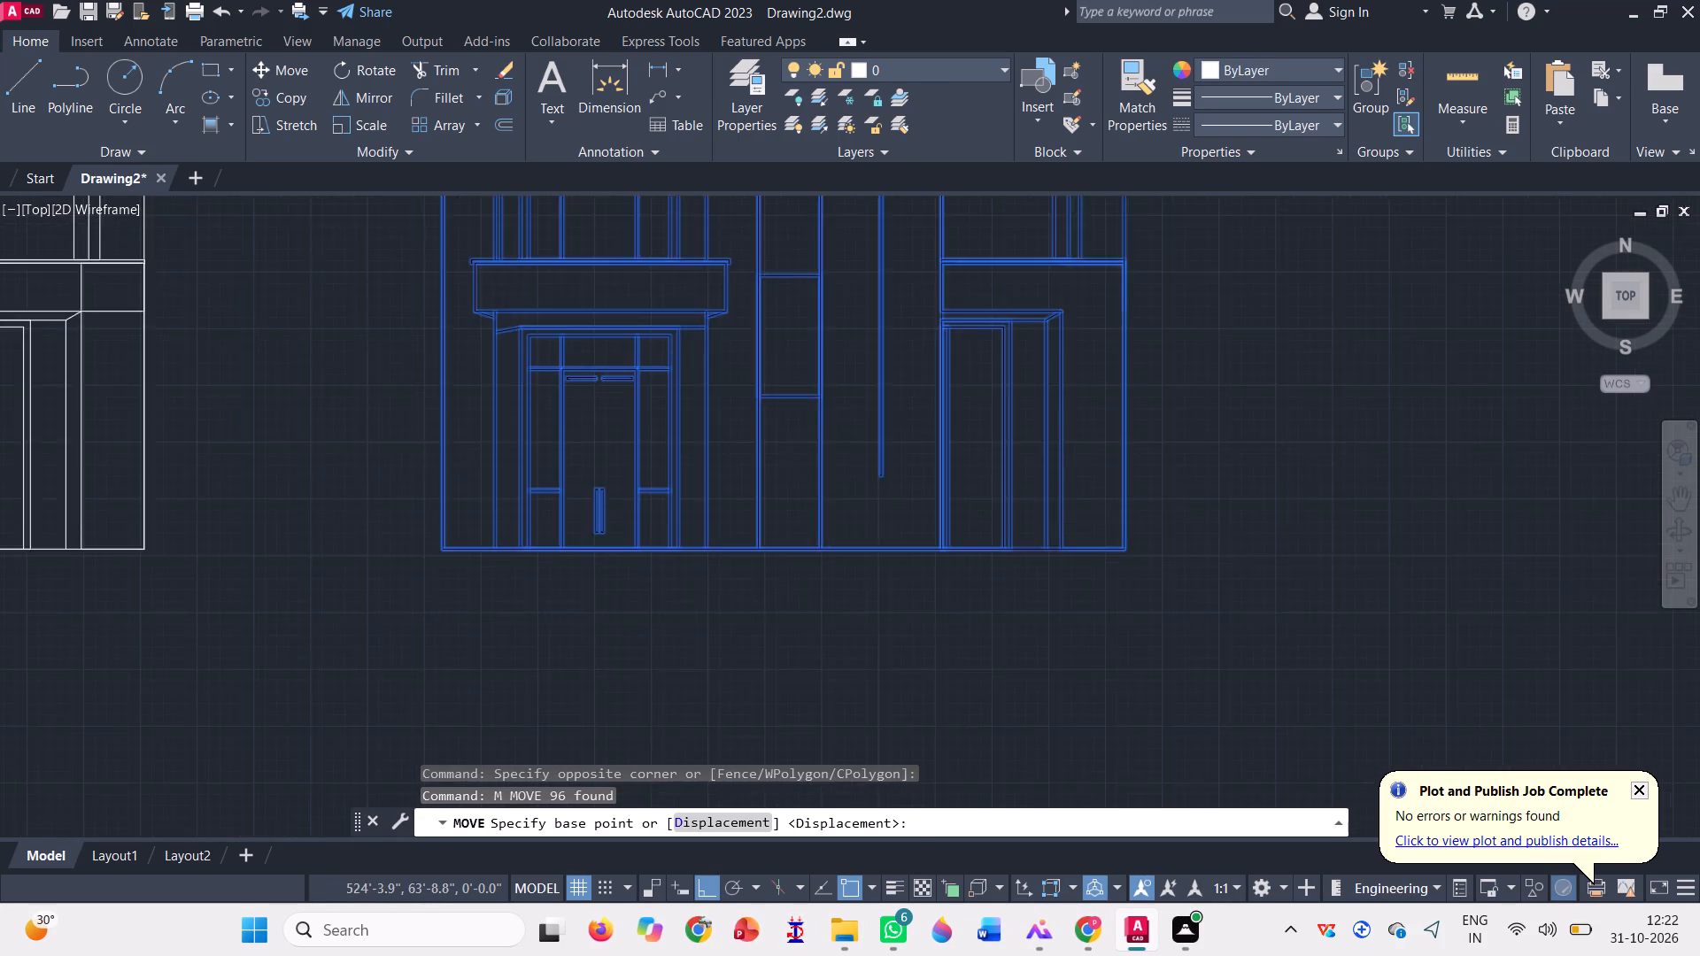
{"action": "scroll", "coordinate": [1091, 525], "scroll_direction": "up", "scroll_amount": 2}
{"action": "left_click", "coordinate": [1217, 625]}
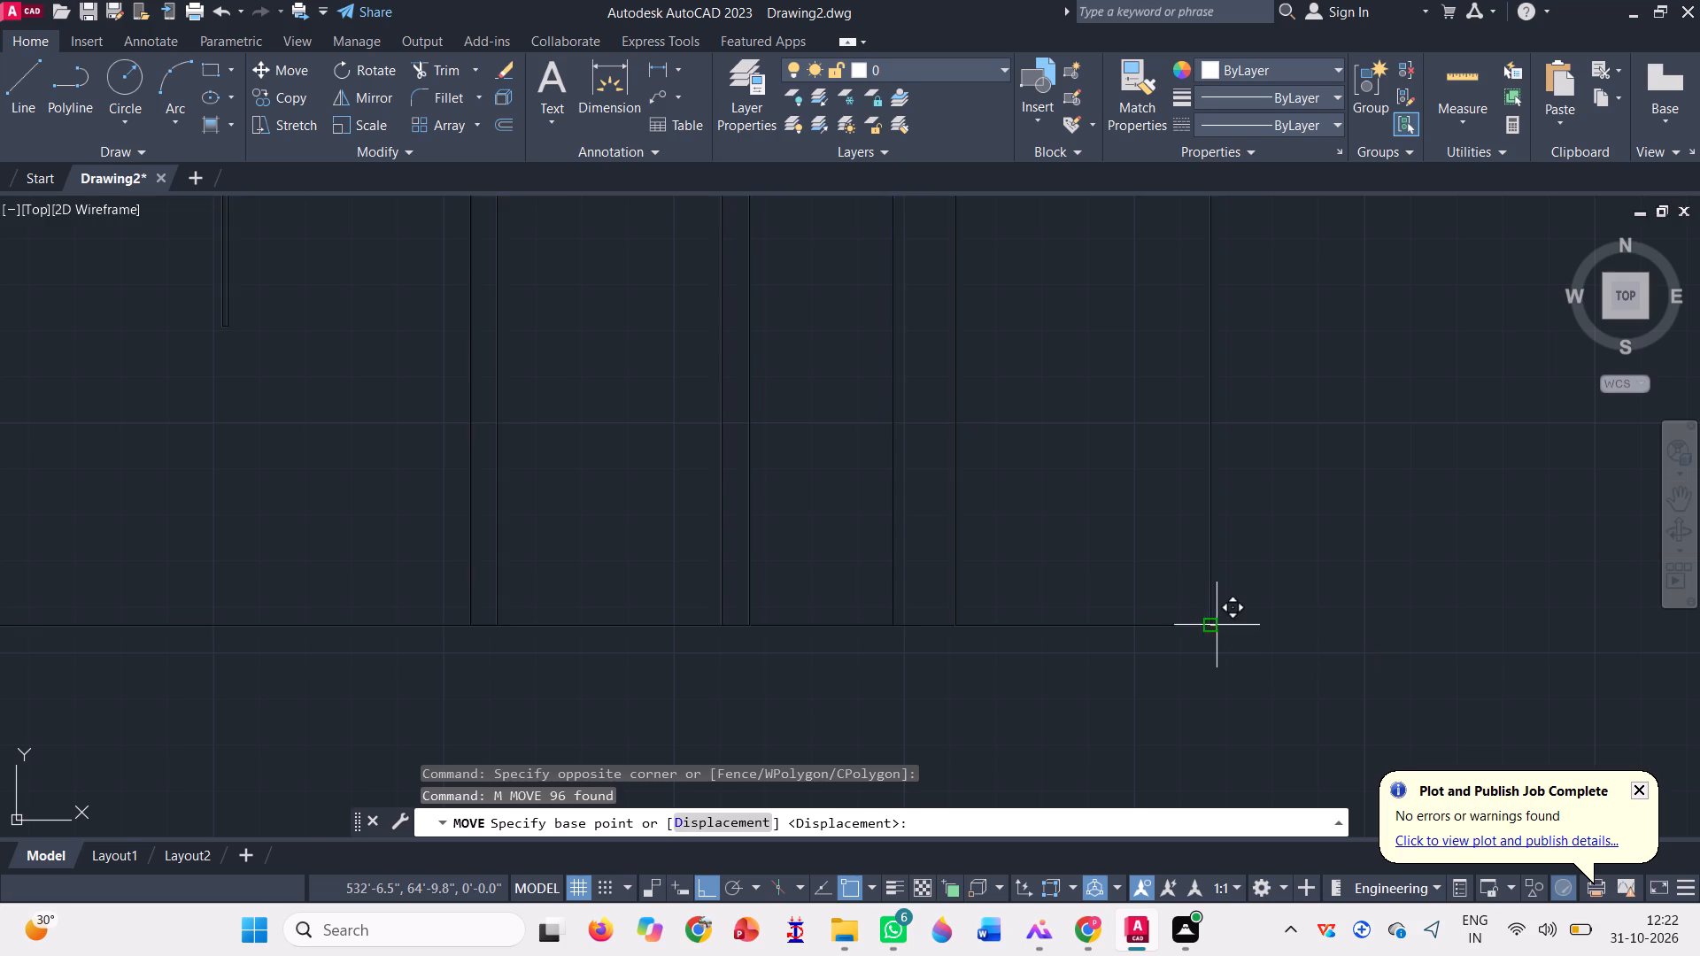
{"action": "scroll", "coordinate": [1410, 637], "scroll_direction": "down", "scroll_amount": 6}
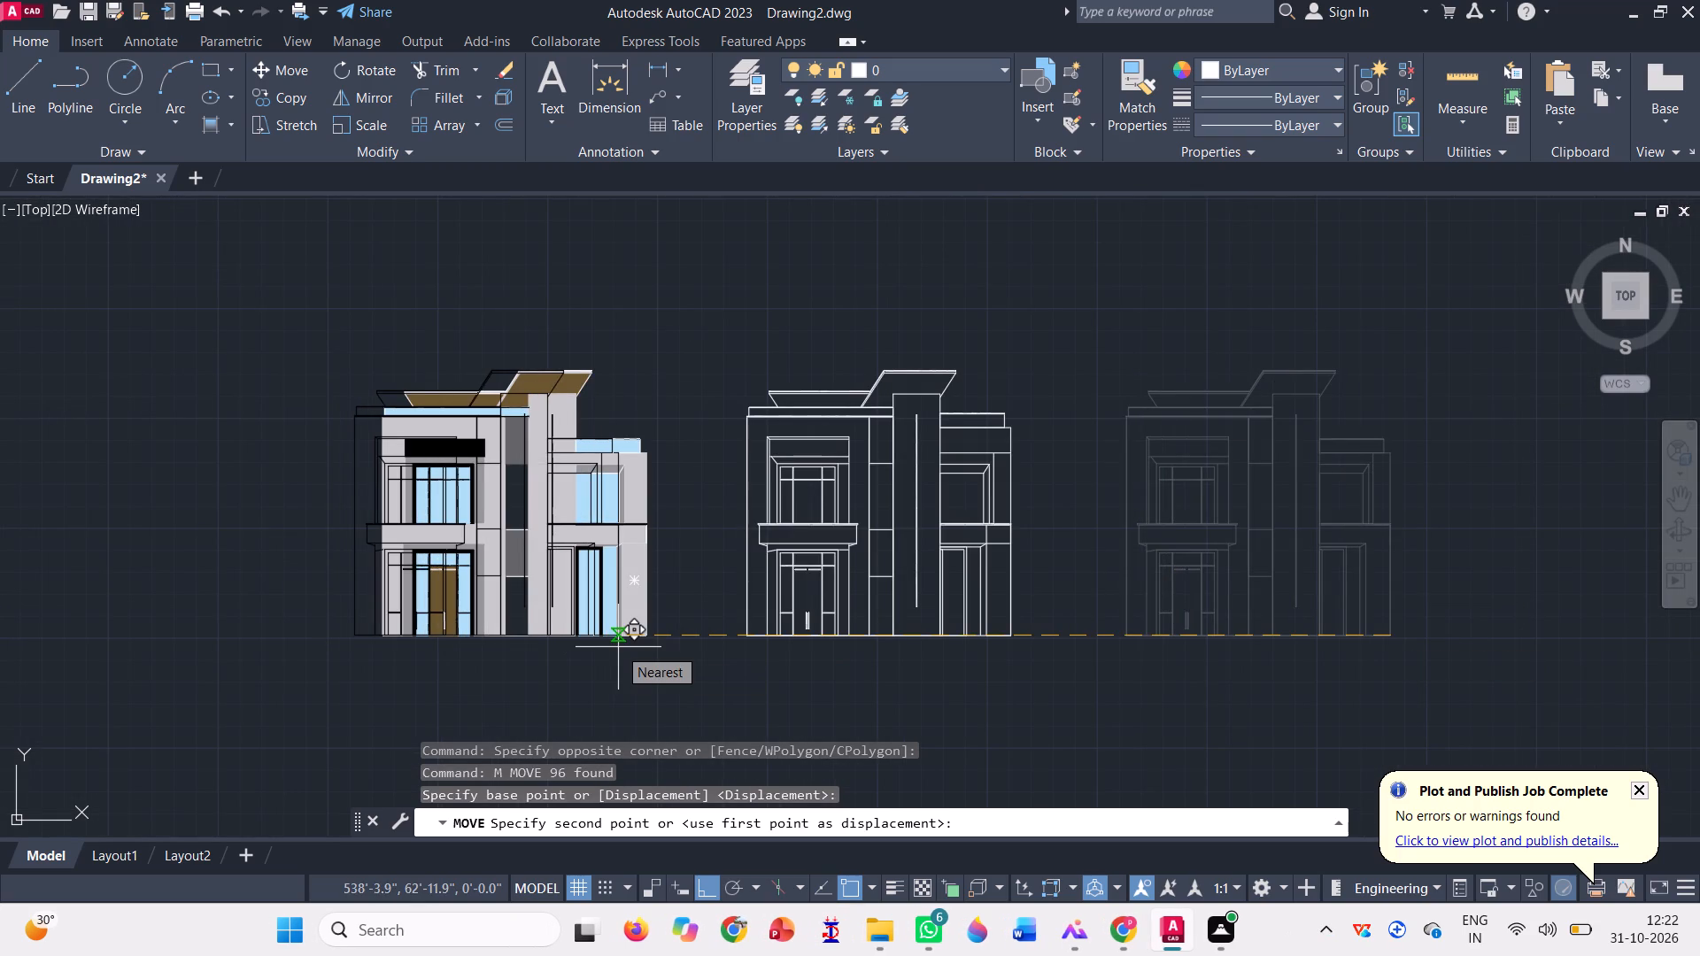
{"action": "scroll", "coordinate": [616, 645], "scroll_direction": "up", "scroll_amount": 2}
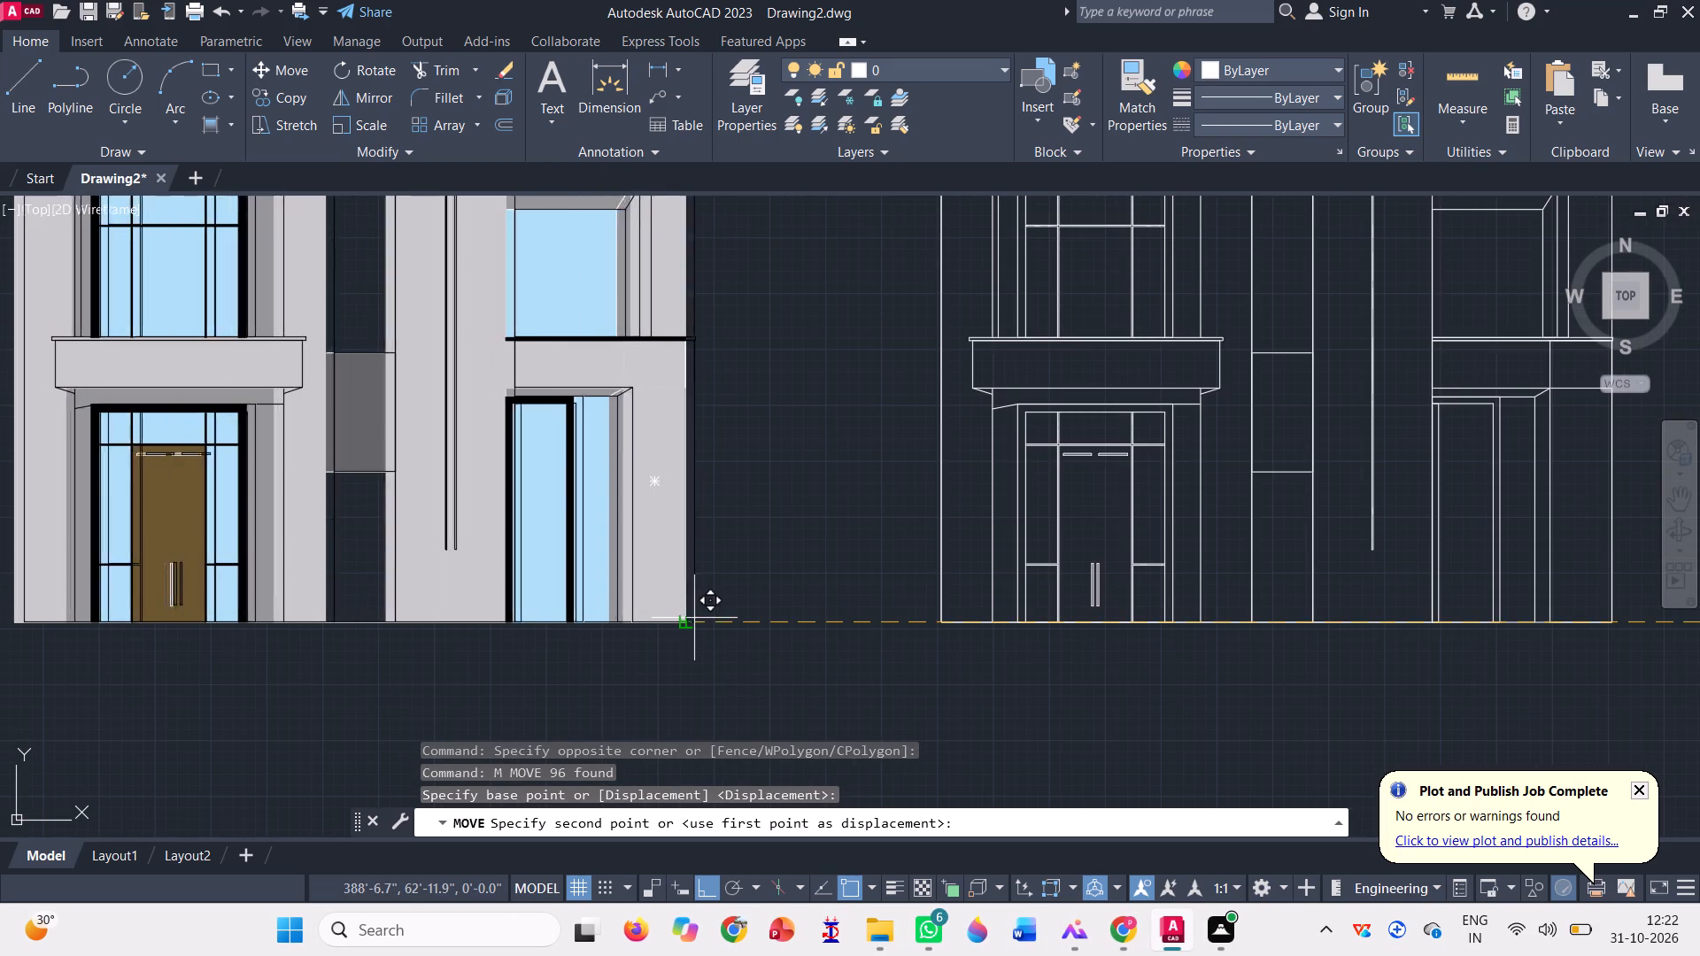
{"action": "left_click", "coordinate": [683, 622]}
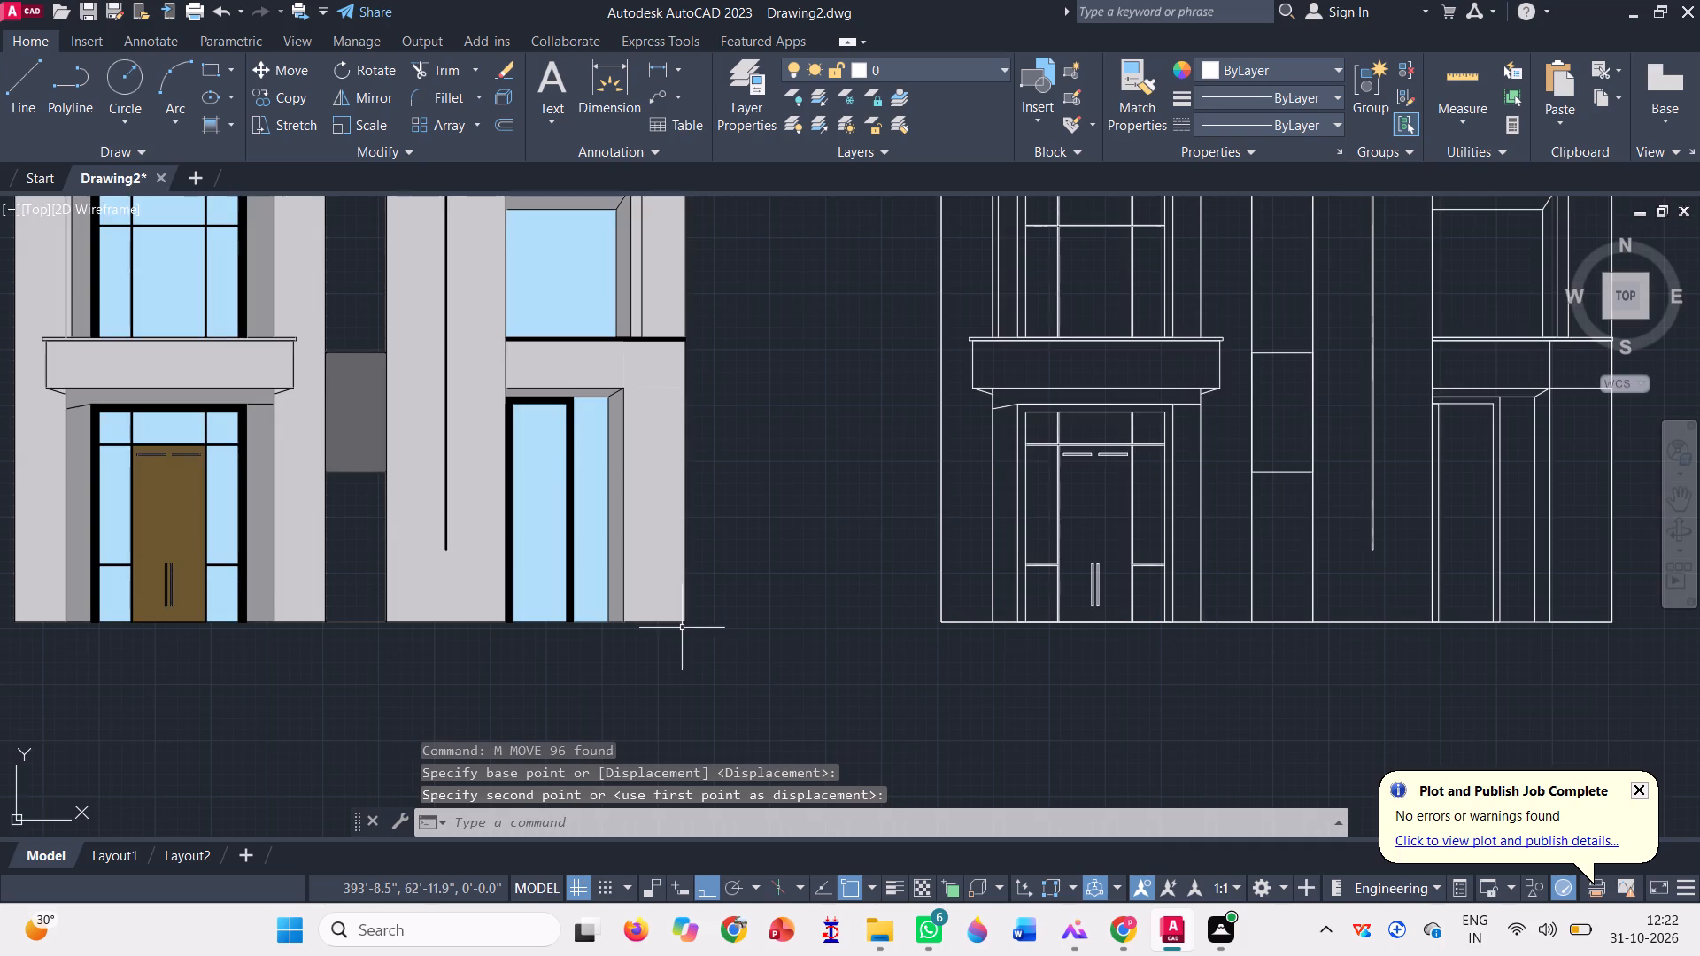
{"action": "scroll", "coordinate": [682, 628], "scroll_direction": "down", "scroll_amount": 2}
{"action": "key", "text": "Escape"}
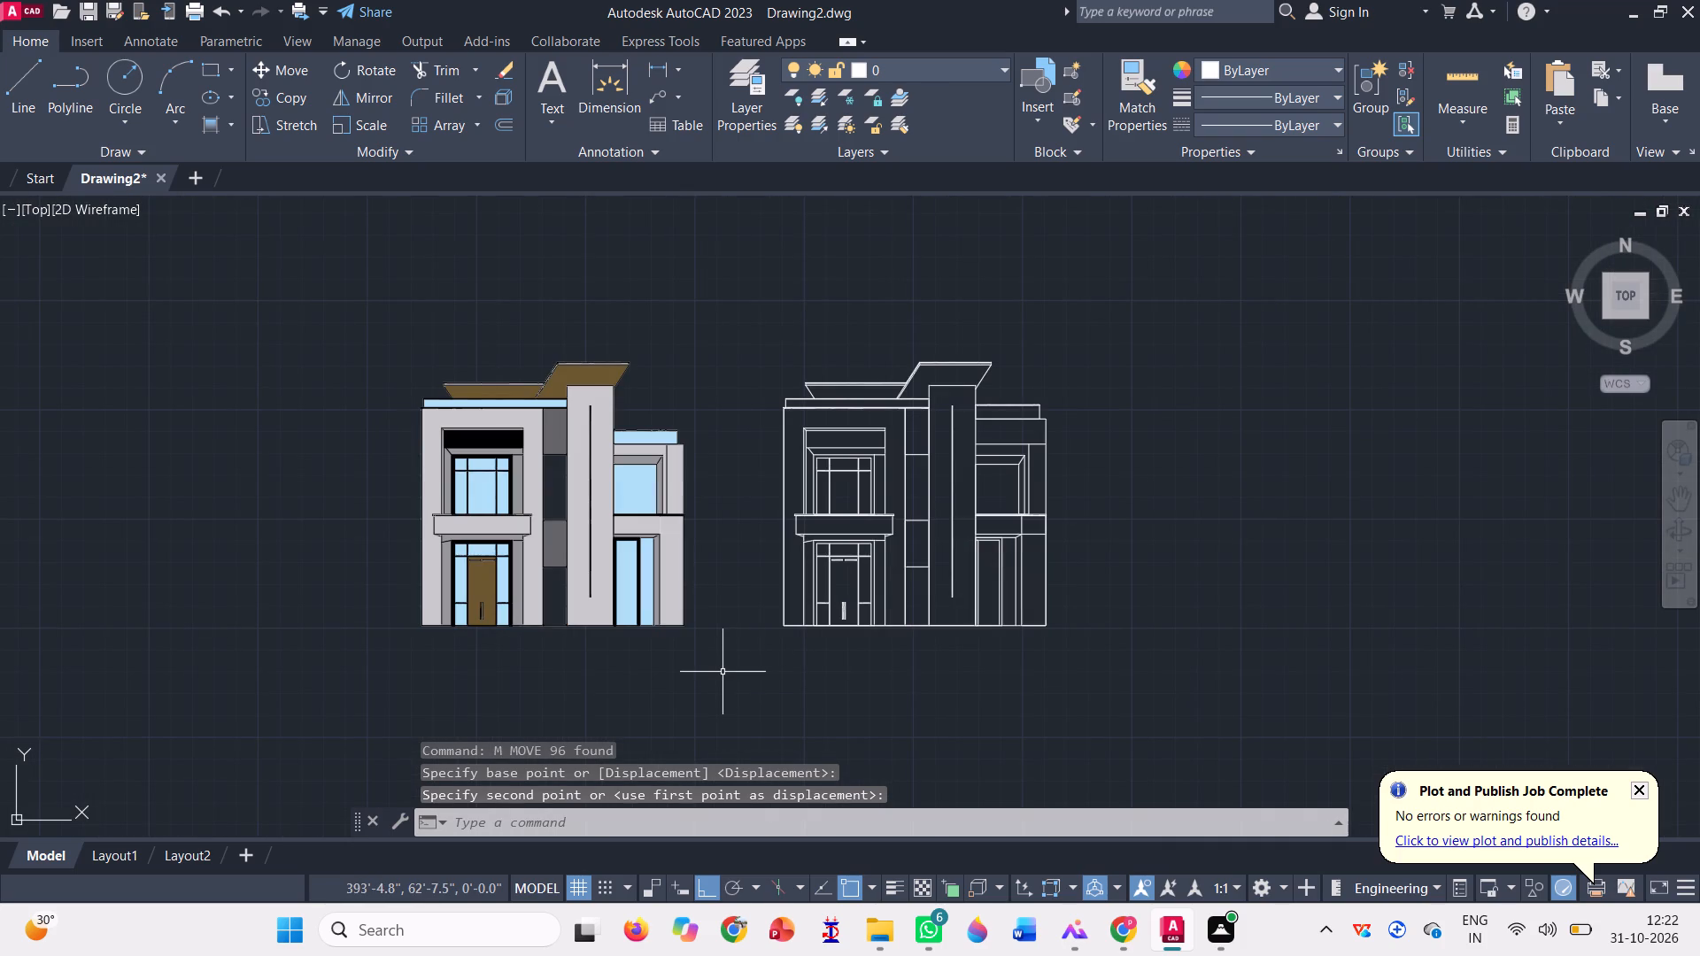
Fill both vertical handles of the colored elevation's brown entrance door with a solid Cyan hatch and finish it.
{"action": "scroll", "coordinate": [498, 651], "scroll_direction": "up", "scroll_amount": 3}
{"action": "scroll", "coordinate": [366, 480], "scroll_direction": "up", "scroll_amount": 3}
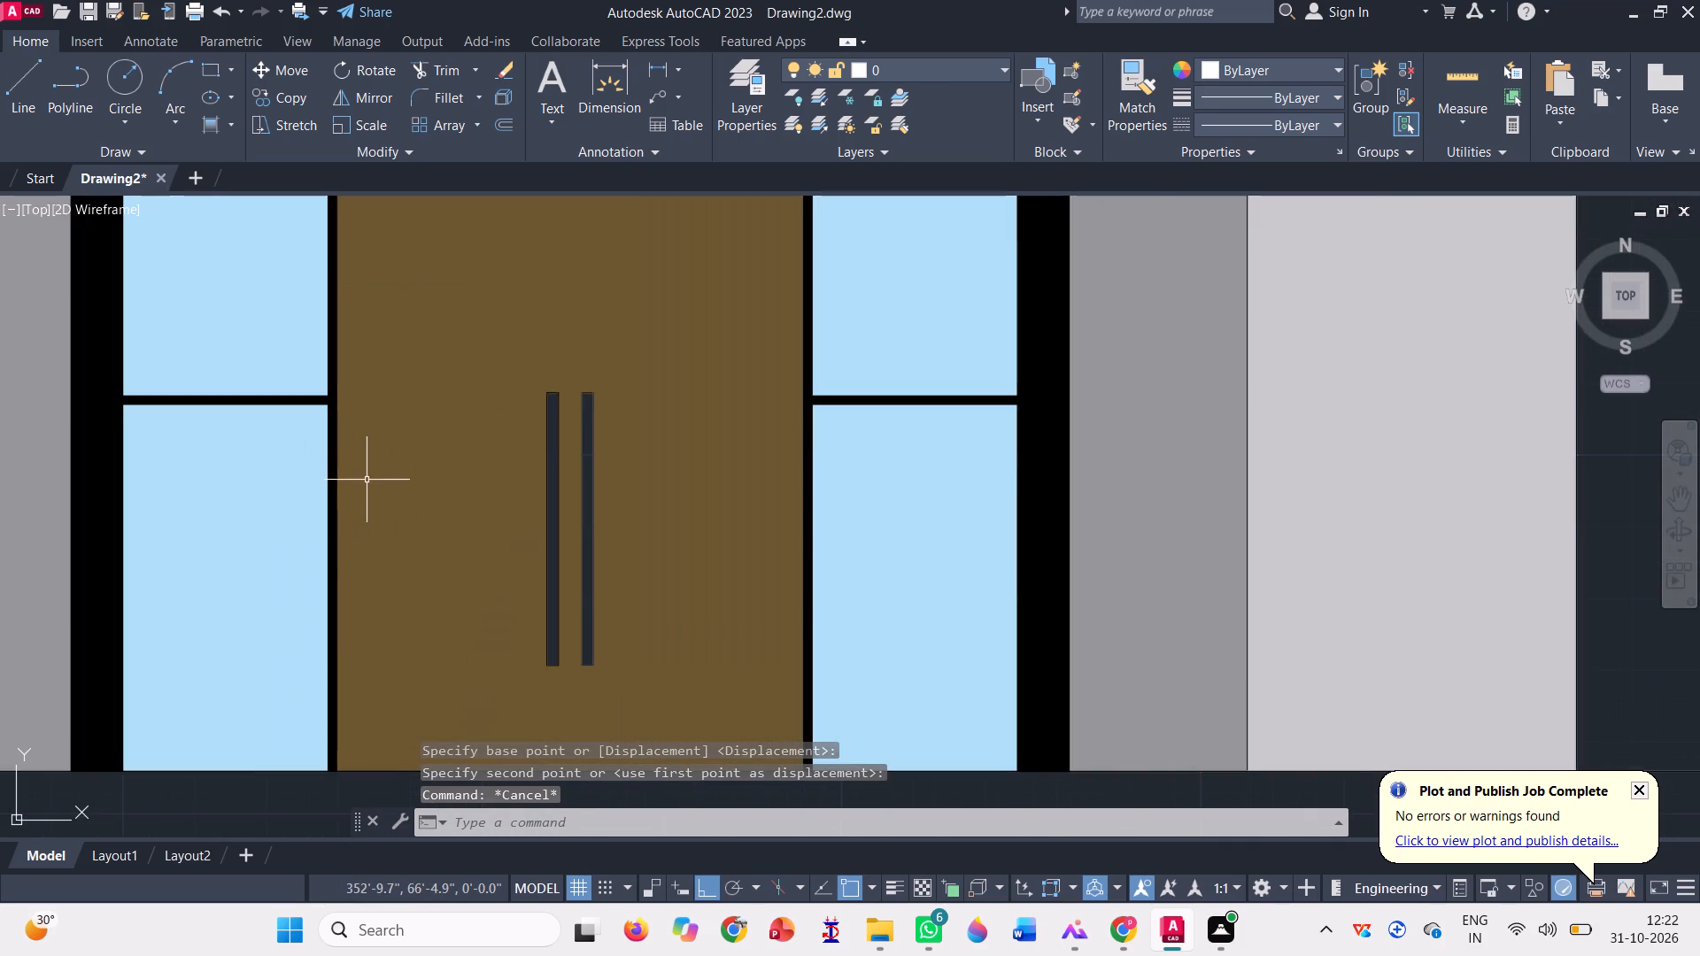
{"action": "scroll", "coordinate": [392, 567], "scroll_direction": "down", "scroll_amount": 6}
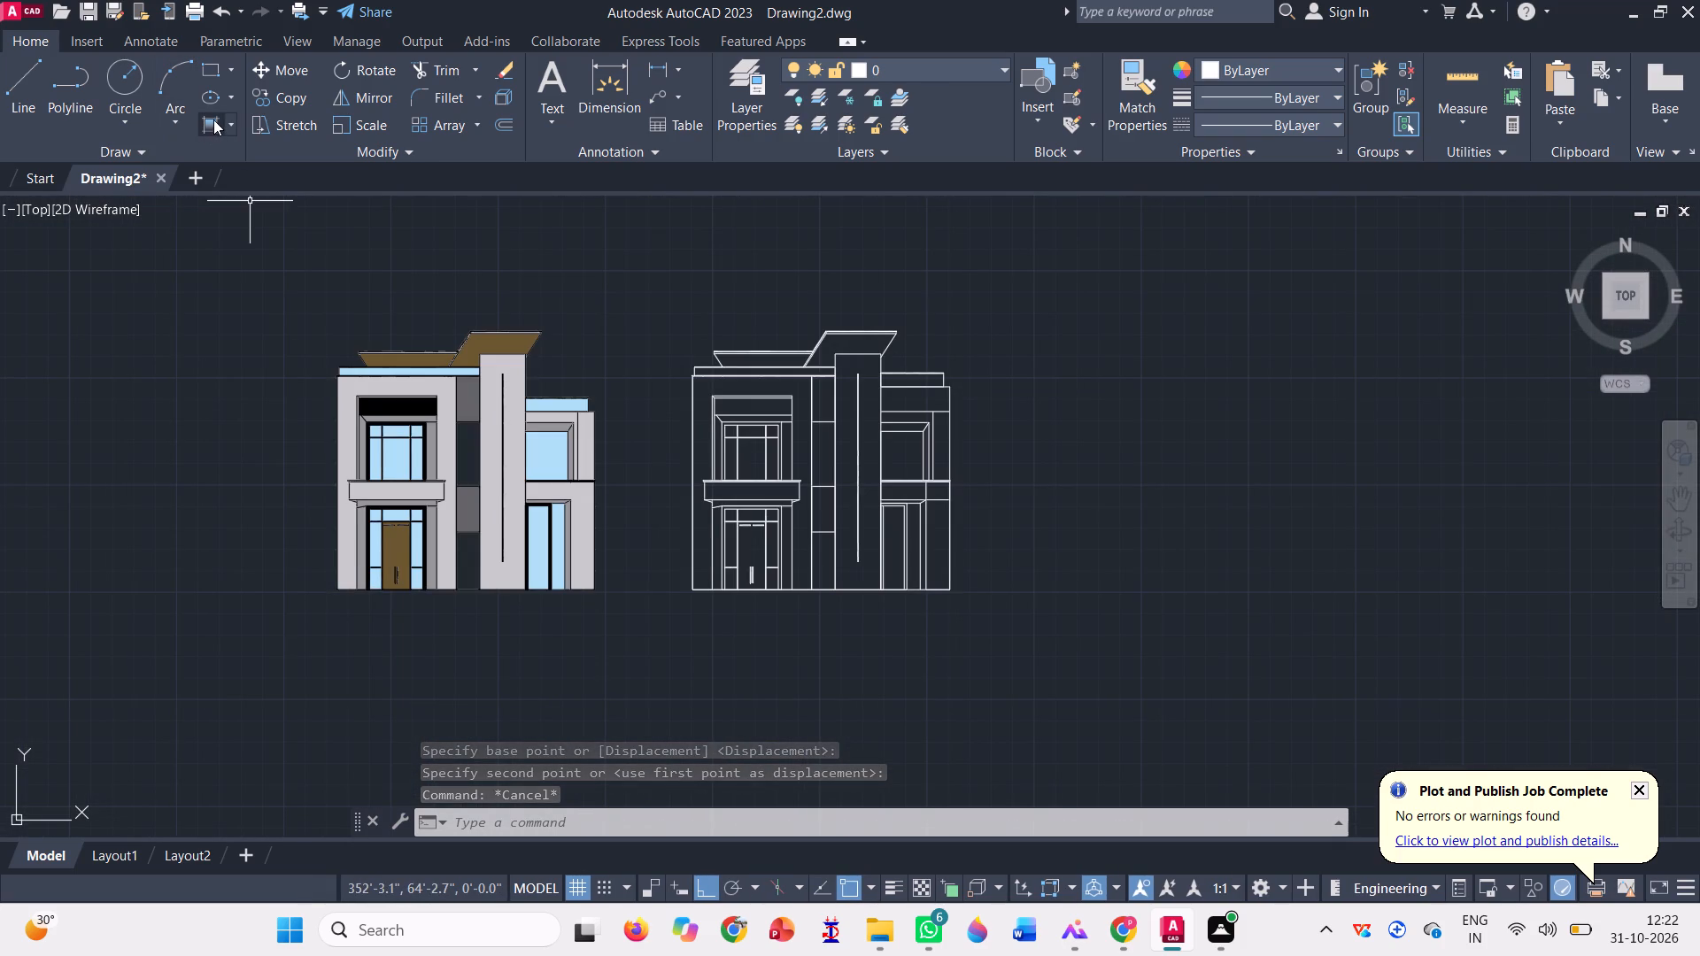
{"action": "left_click", "coordinate": [216, 119]}
{"action": "scroll", "coordinate": [244, 112], "scroll_direction": "up", "scroll_amount": 2}
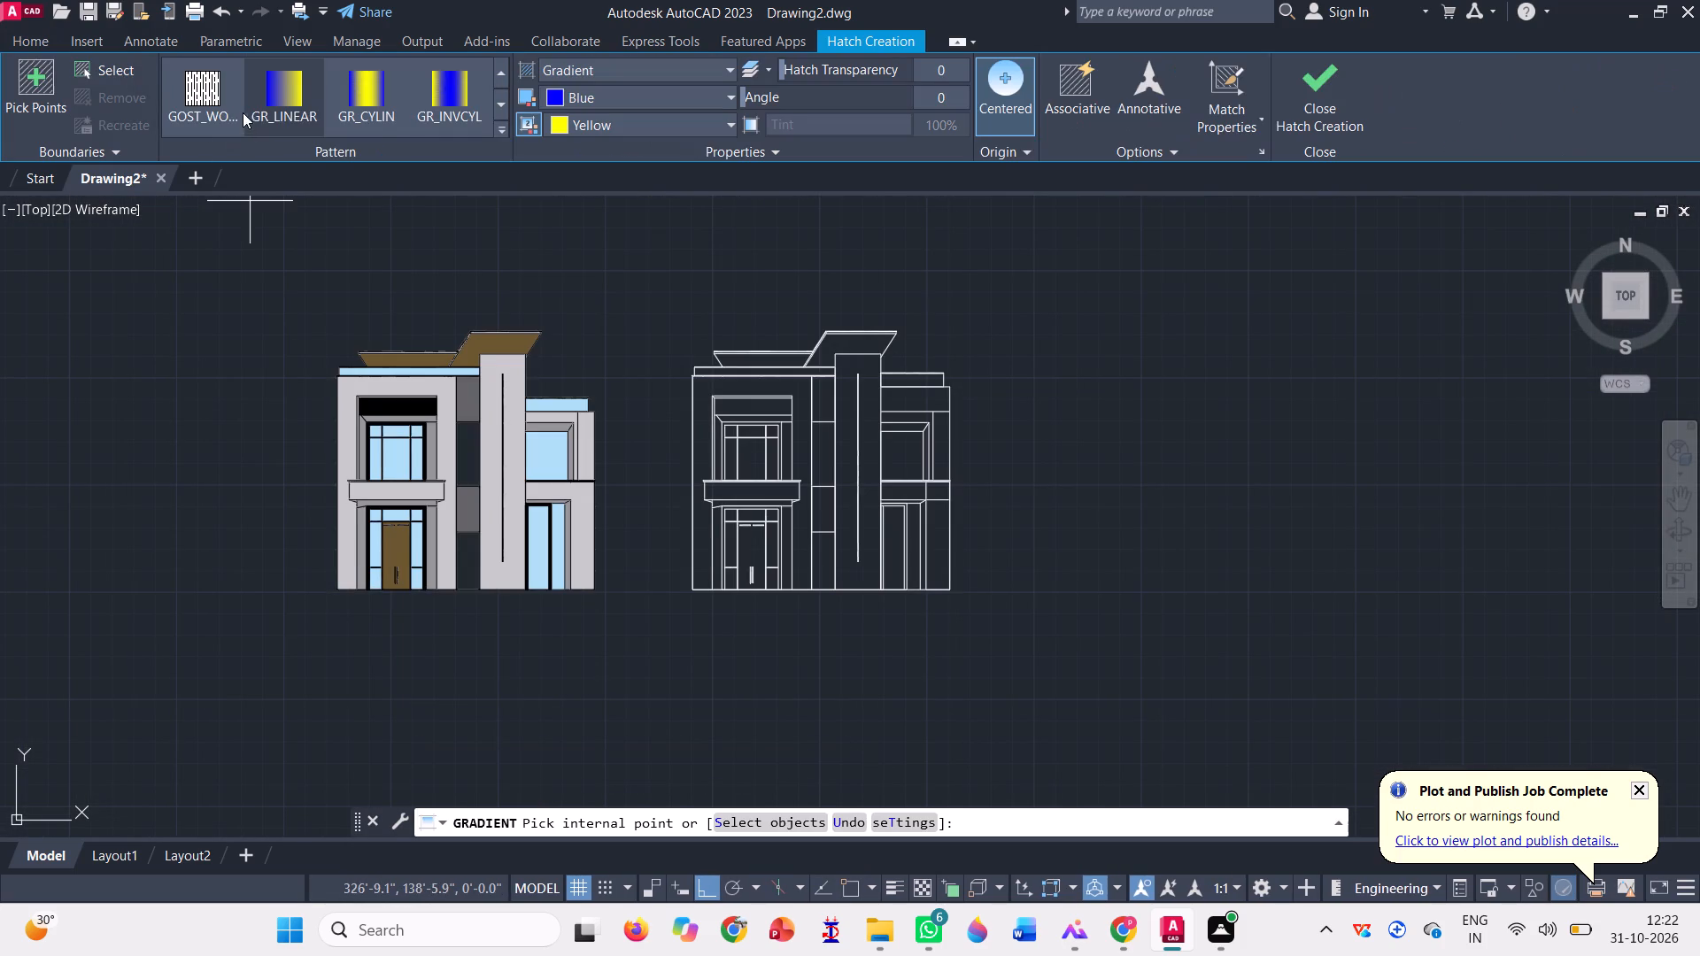
{"action": "scroll", "coordinate": [243, 112], "scroll_direction": "up", "scroll_amount": 13}
{"action": "left_click", "coordinate": [215, 89]}
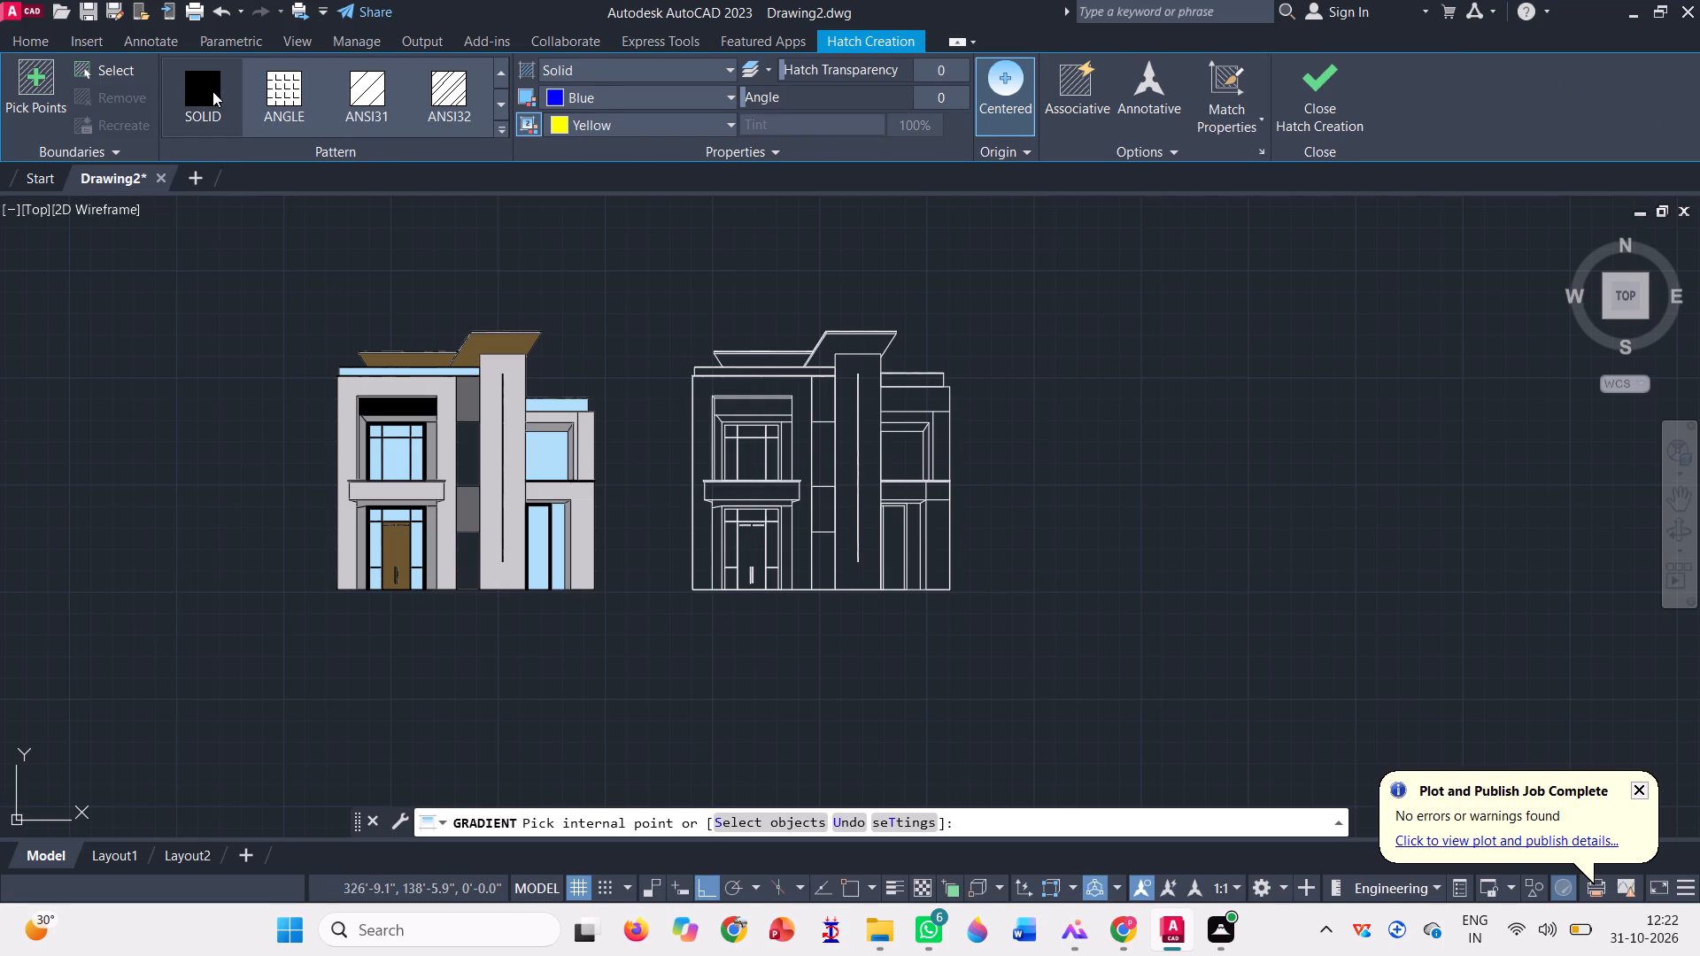
{"action": "left_click", "coordinate": [605, 93]}
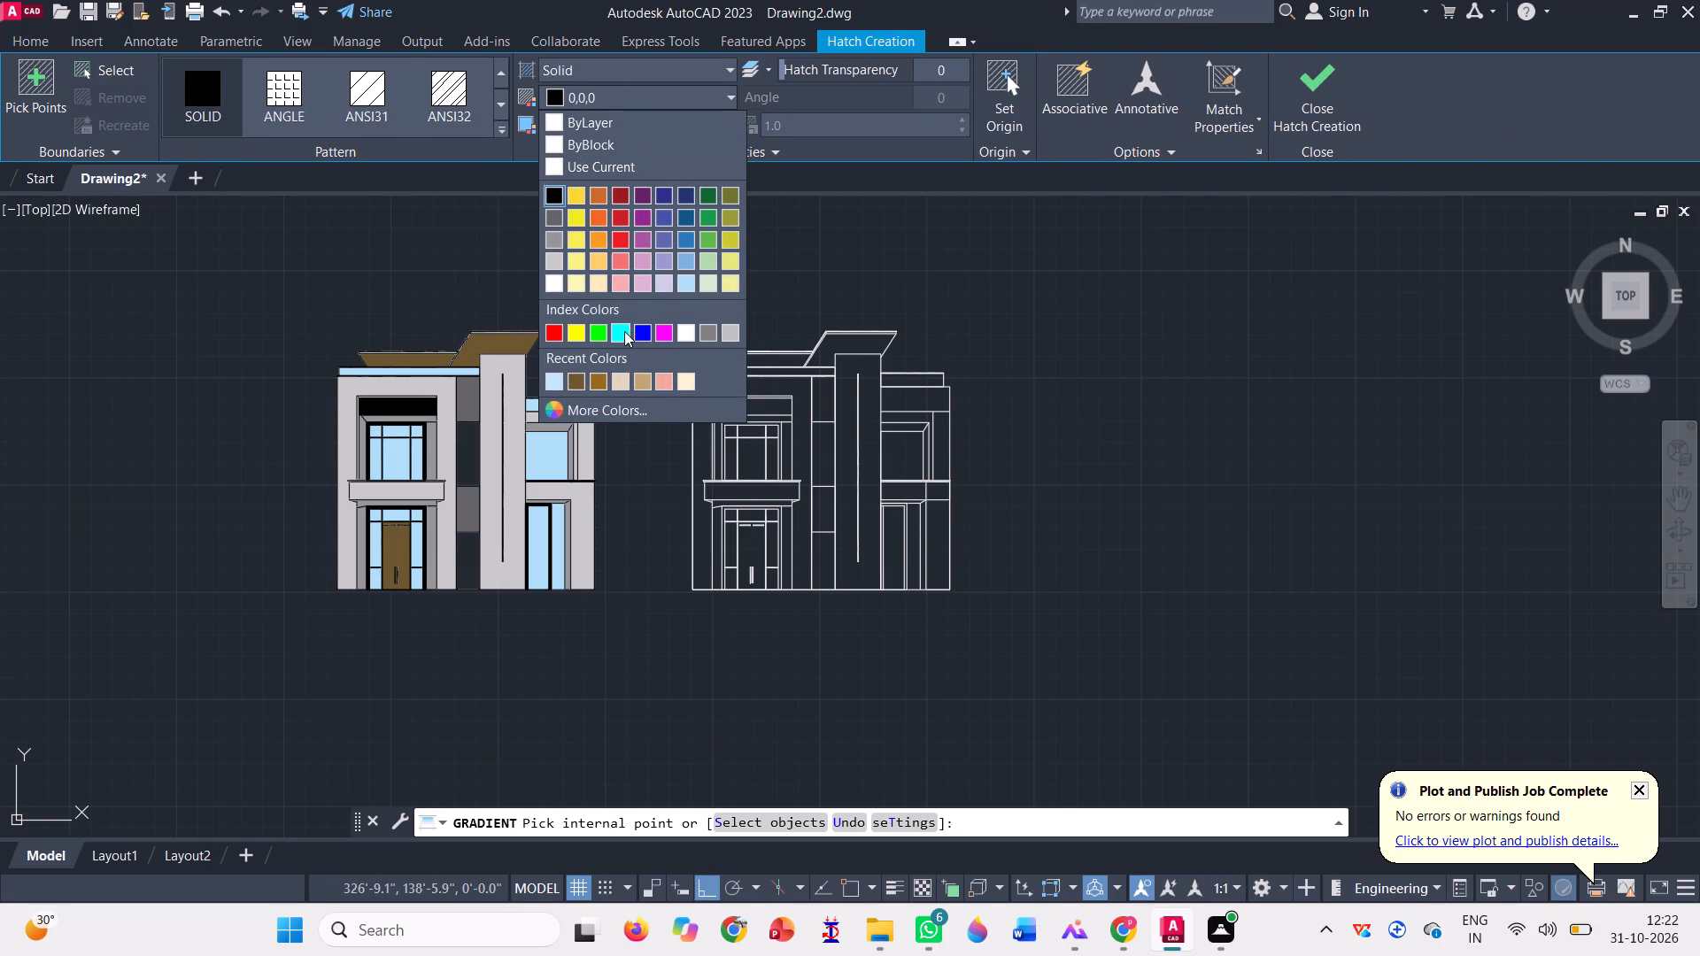
{"action": "left_click", "coordinate": [626, 328]}
{"action": "scroll", "coordinate": [398, 536], "scroll_direction": "up", "scroll_amount": 4}
{"action": "scroll", "coordinate": [373, 643], "scroll_direction": "up", "scroll_amount": 3}
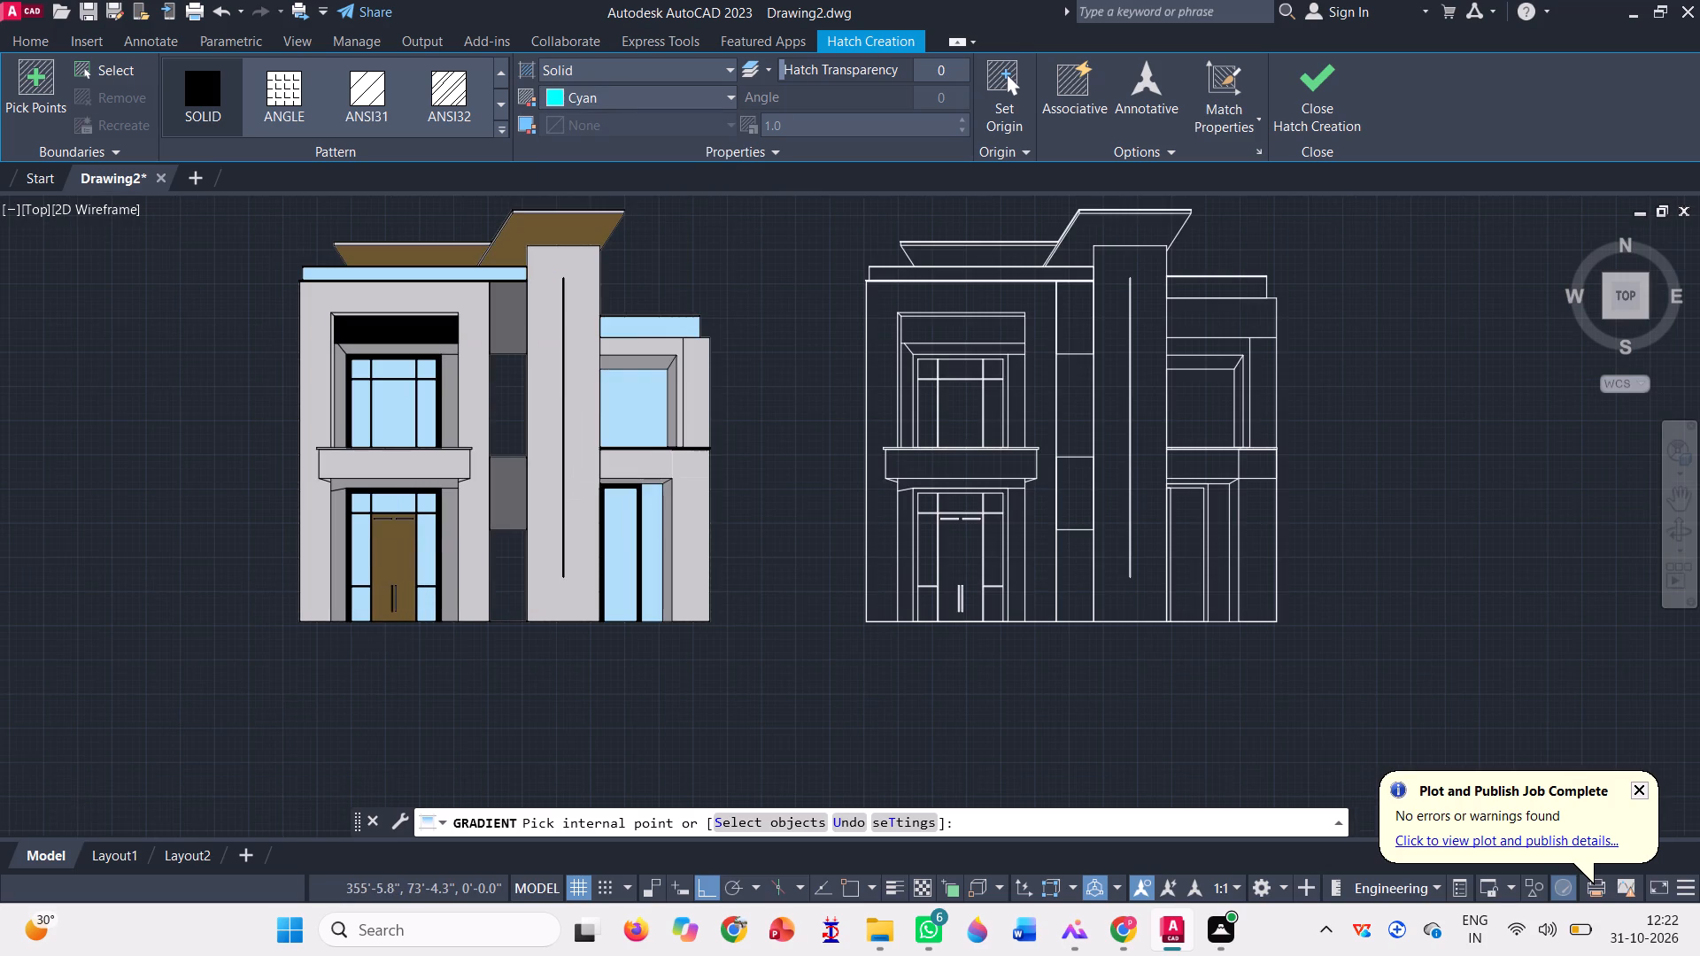
{"action": "scroll", "coordinate": [445, 522], "scroll_direction": "up", "scroll_amount": 4}
{"action": "scroll", "coordinate": [324, 559], "scroll_direction": "up", "scroll_amount": 1}
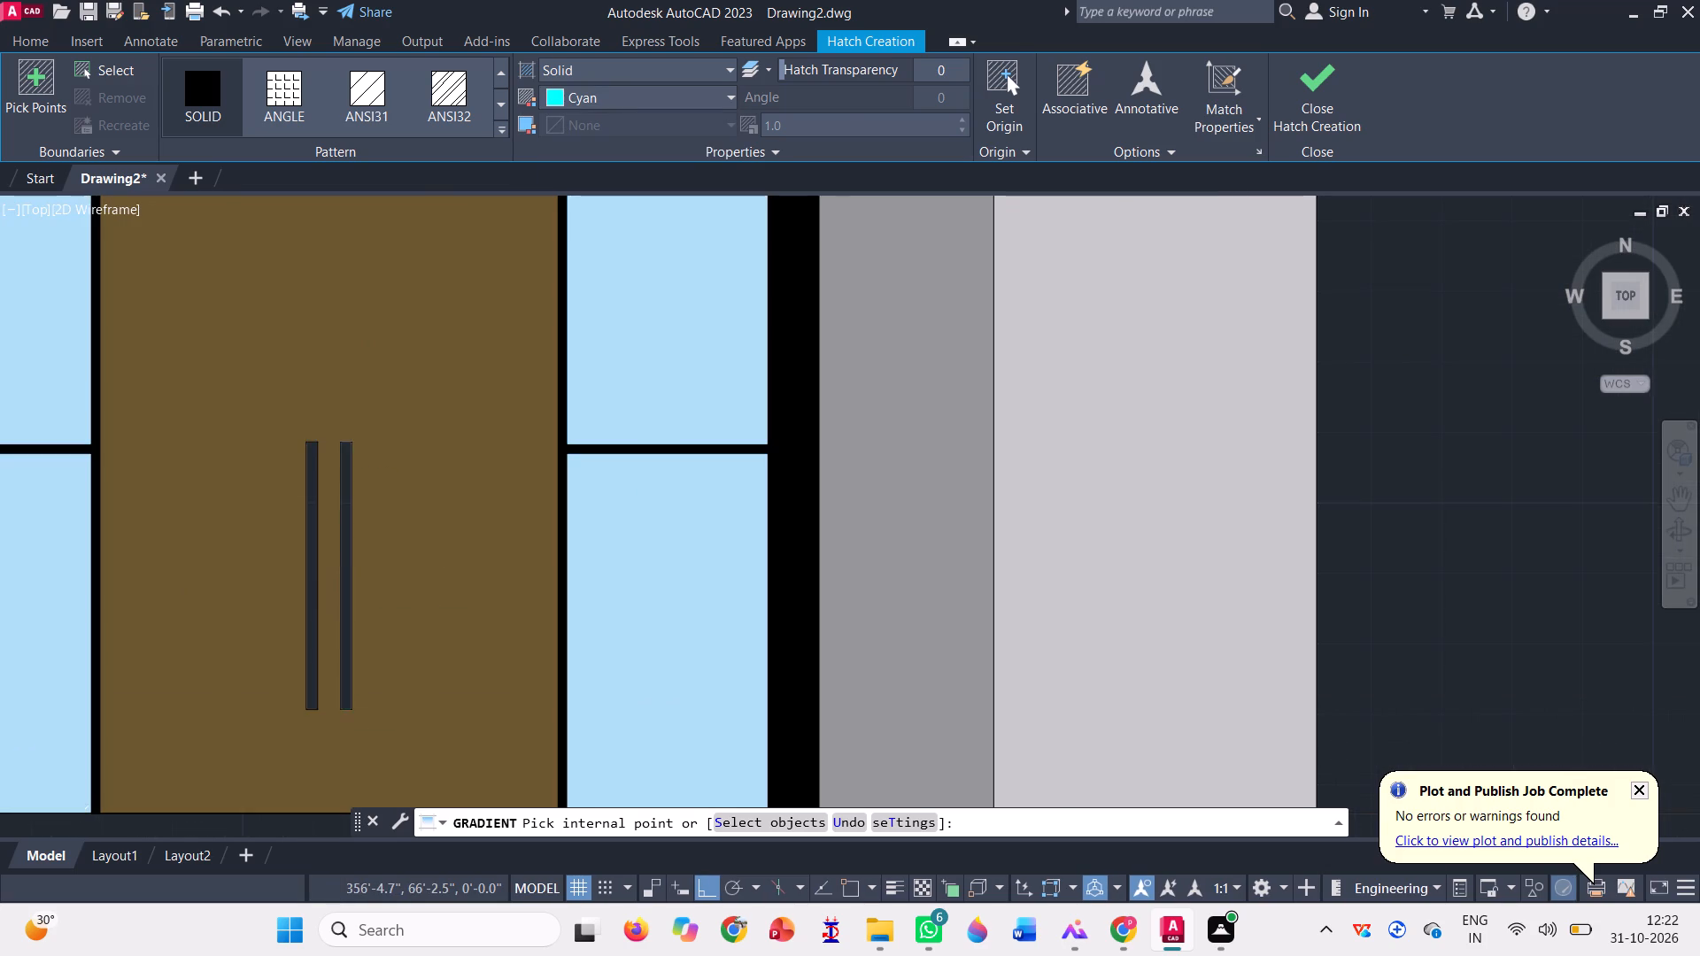
{"action": "scroll", "coordinate": [324, 558], "scroll_direction": "up", "scroll_amount": 2}
{"action": "left_click", "coordinate": [273, 505]}
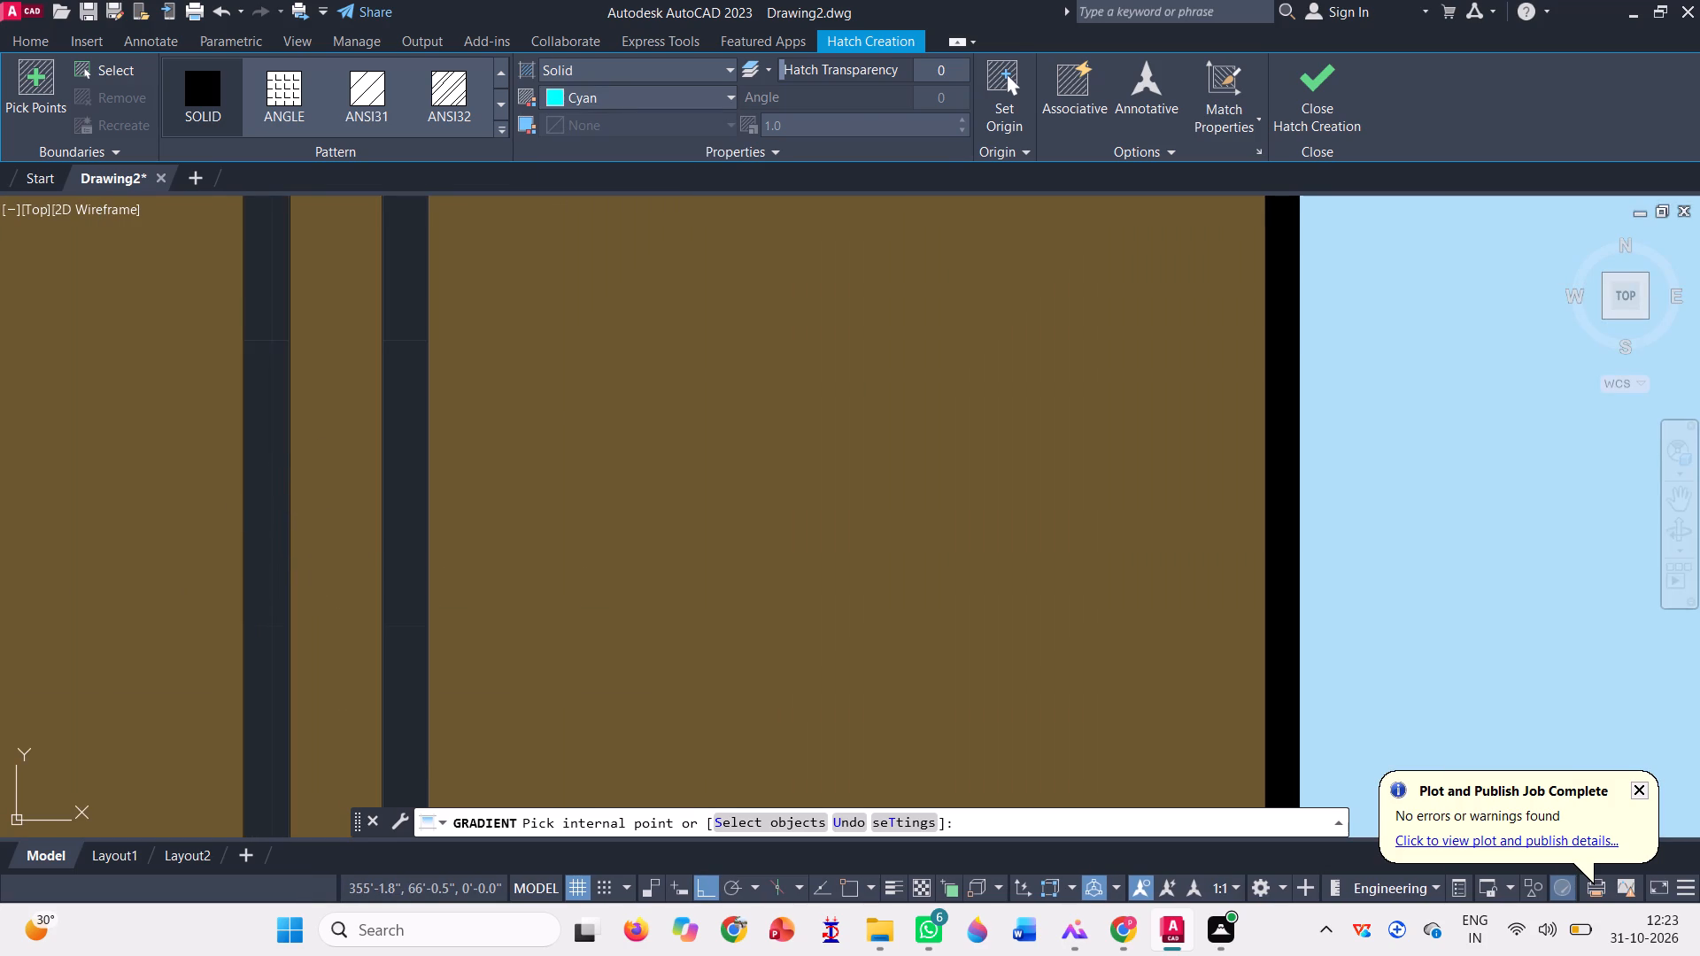
{"action": "left_click", "coordinate": [393, 518]}
{"action": "scroll", "coordinate": [397, 544], "scroll_direction": "down", "scroll_amount": 13}
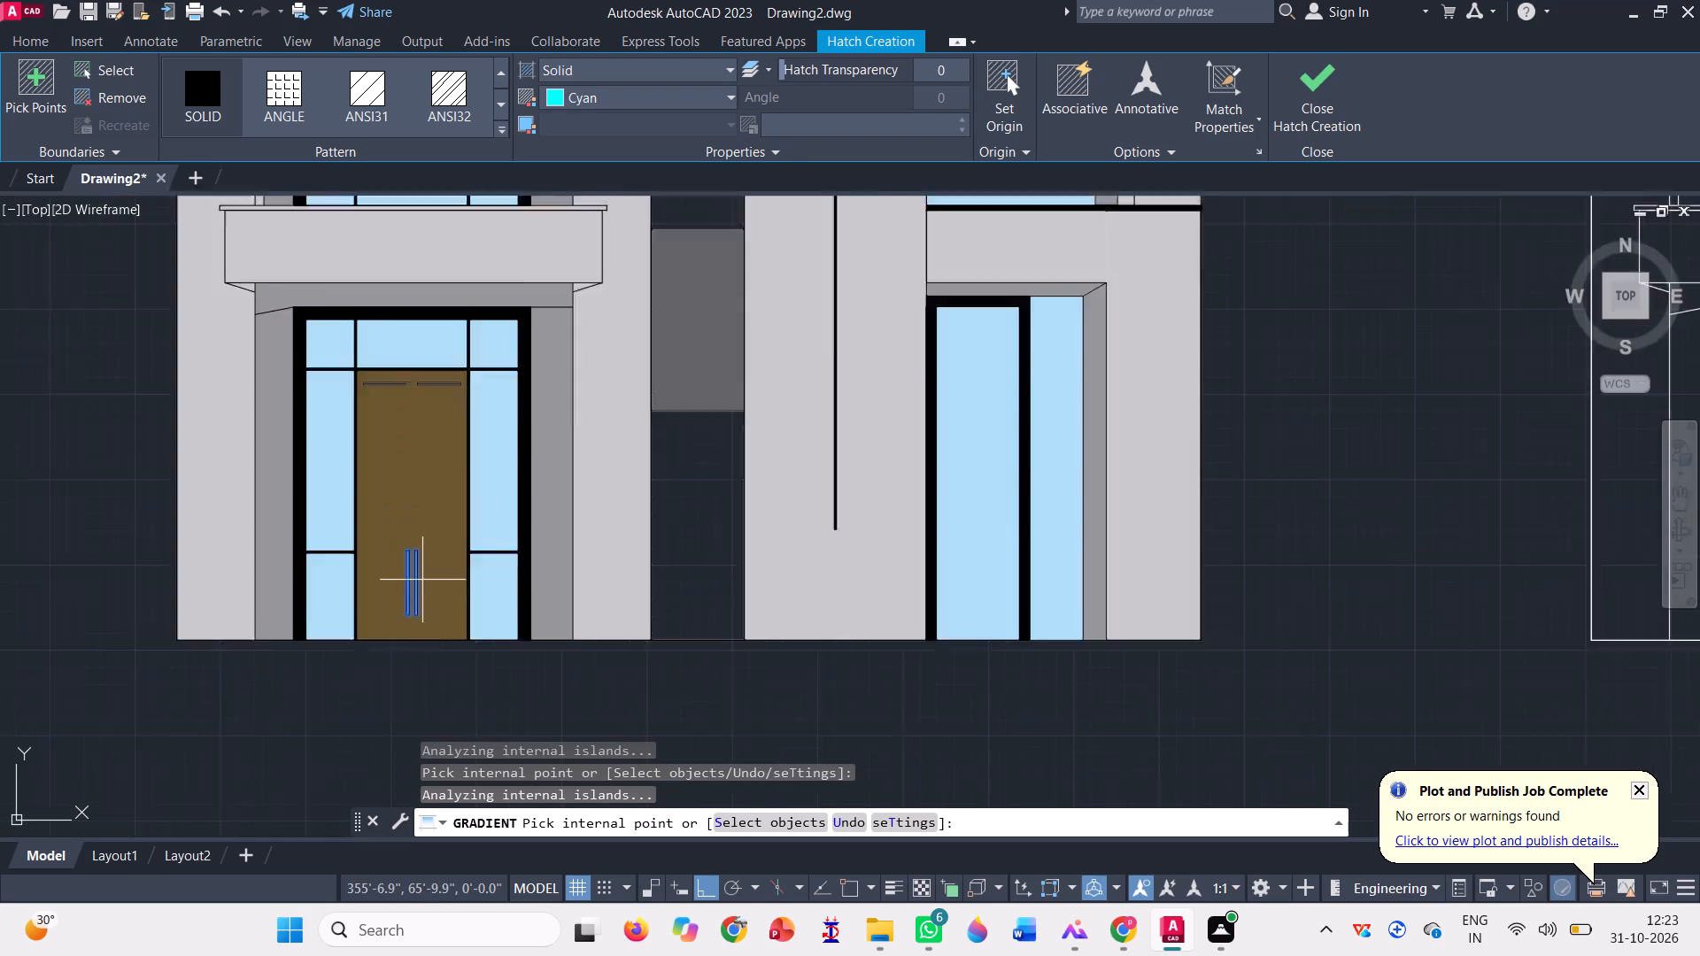
{"action": "left_click", "coordinate": [1312, 78]}
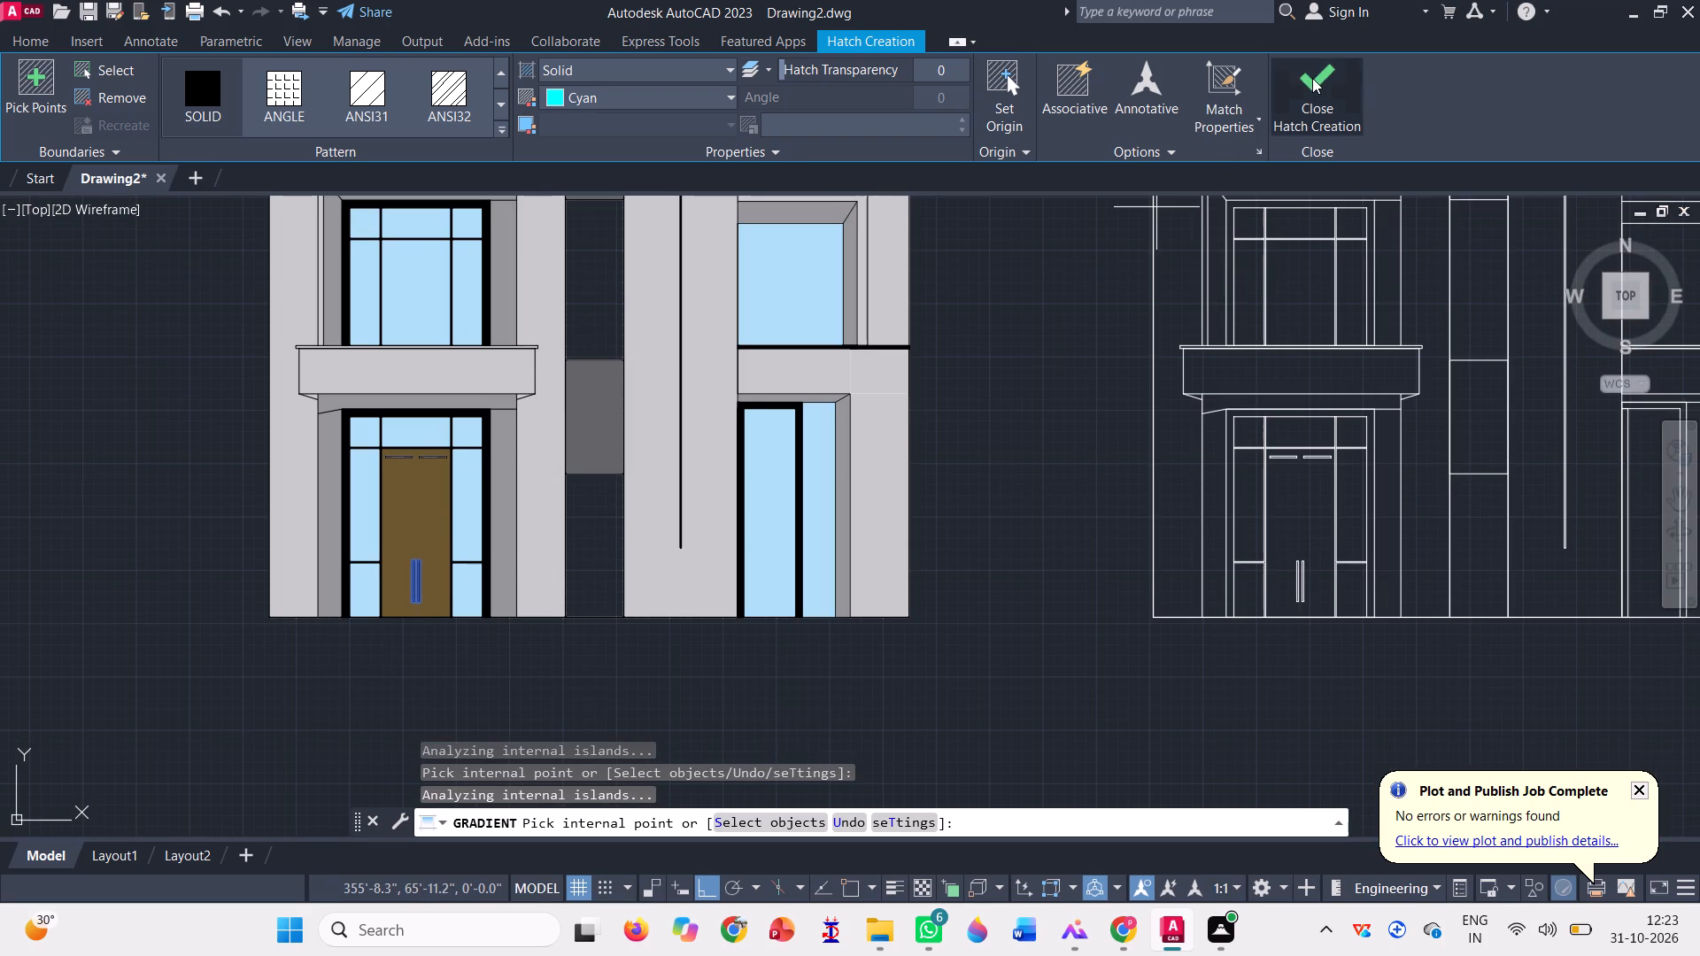
Examine the colored elevation and the line elevation side by side, with both centred in full view.
{"action": "scroll", "coordinate": [487, 630], "scroll_direction": "down", "scroll_amount": 1}
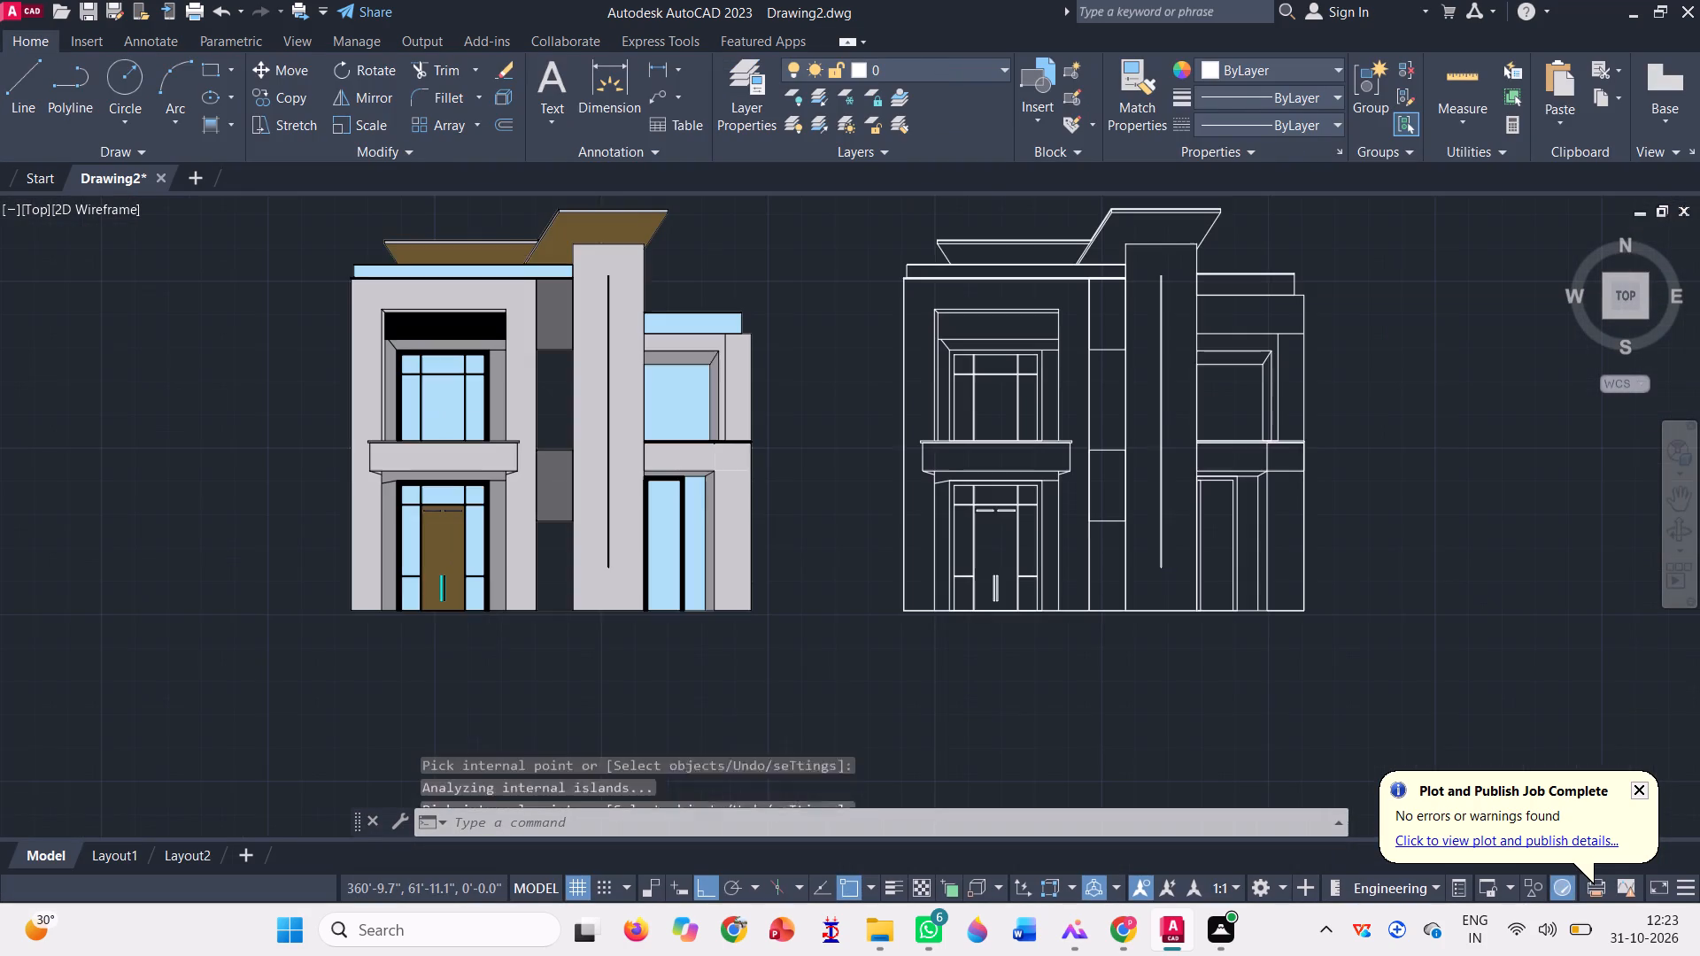
{"action": "scroll", "coordinate": [436, 644], "scroll_direction": "down", "scroll_amount": 1}
{"action": "scroll", "coordinate": [509, 599], "scroll_direction": "up", "scroll_amount": 1}
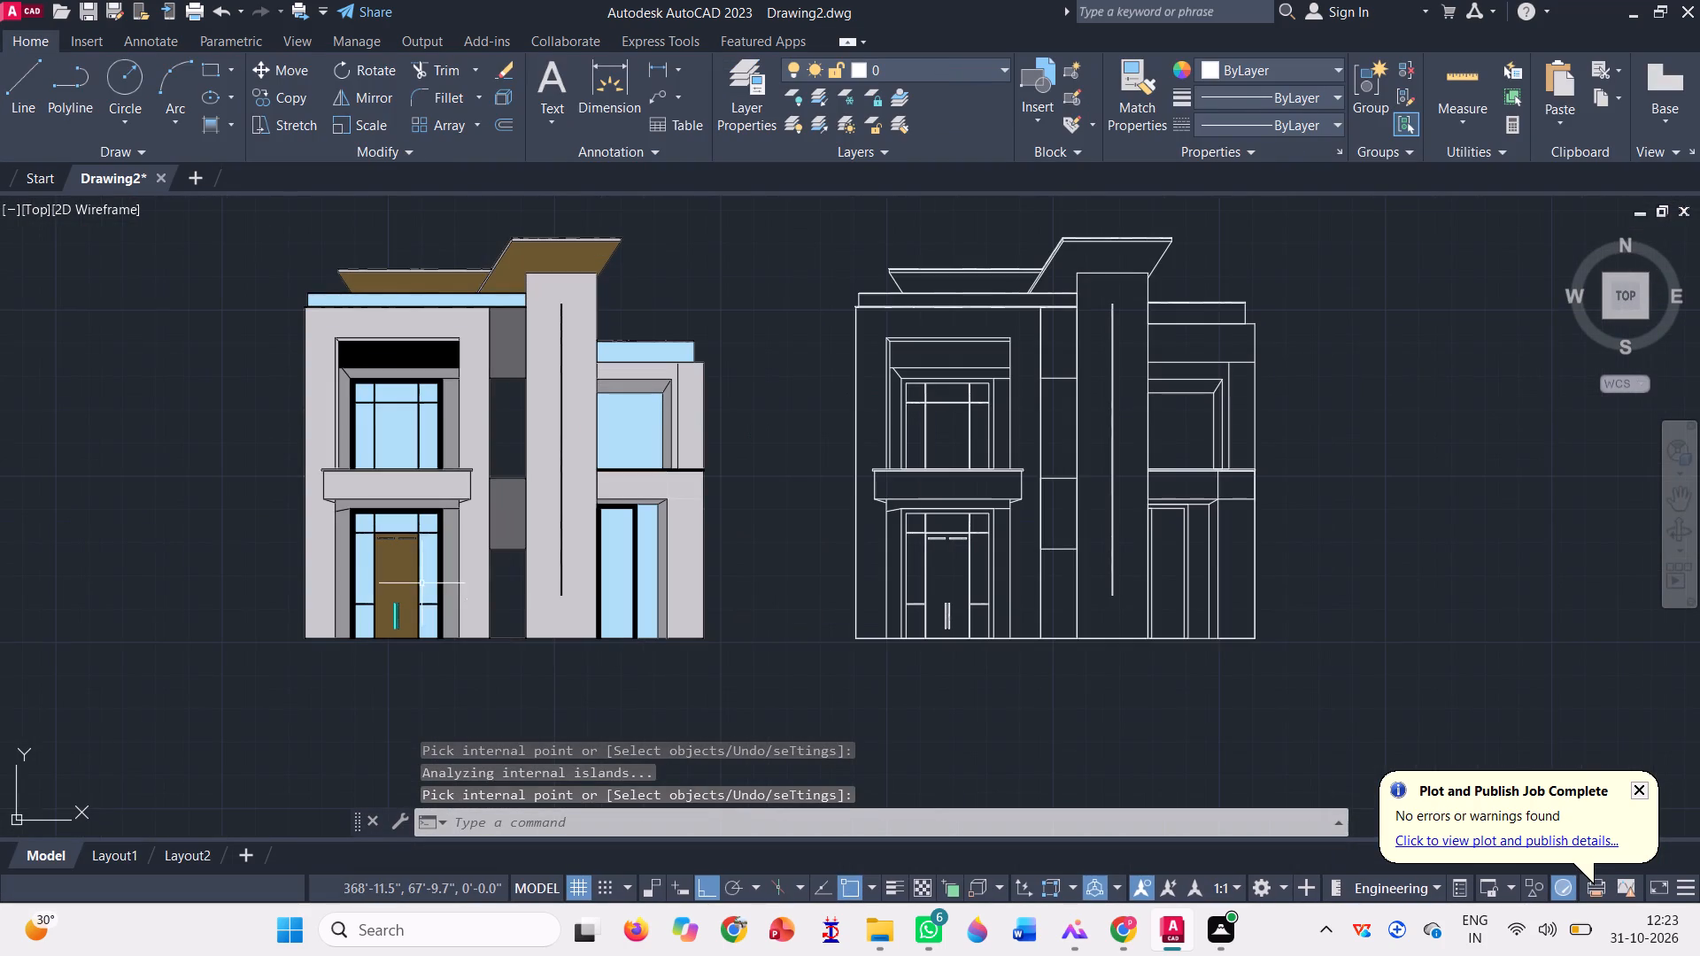
{"action": "left_click", "coordinate": [1688, 496]}
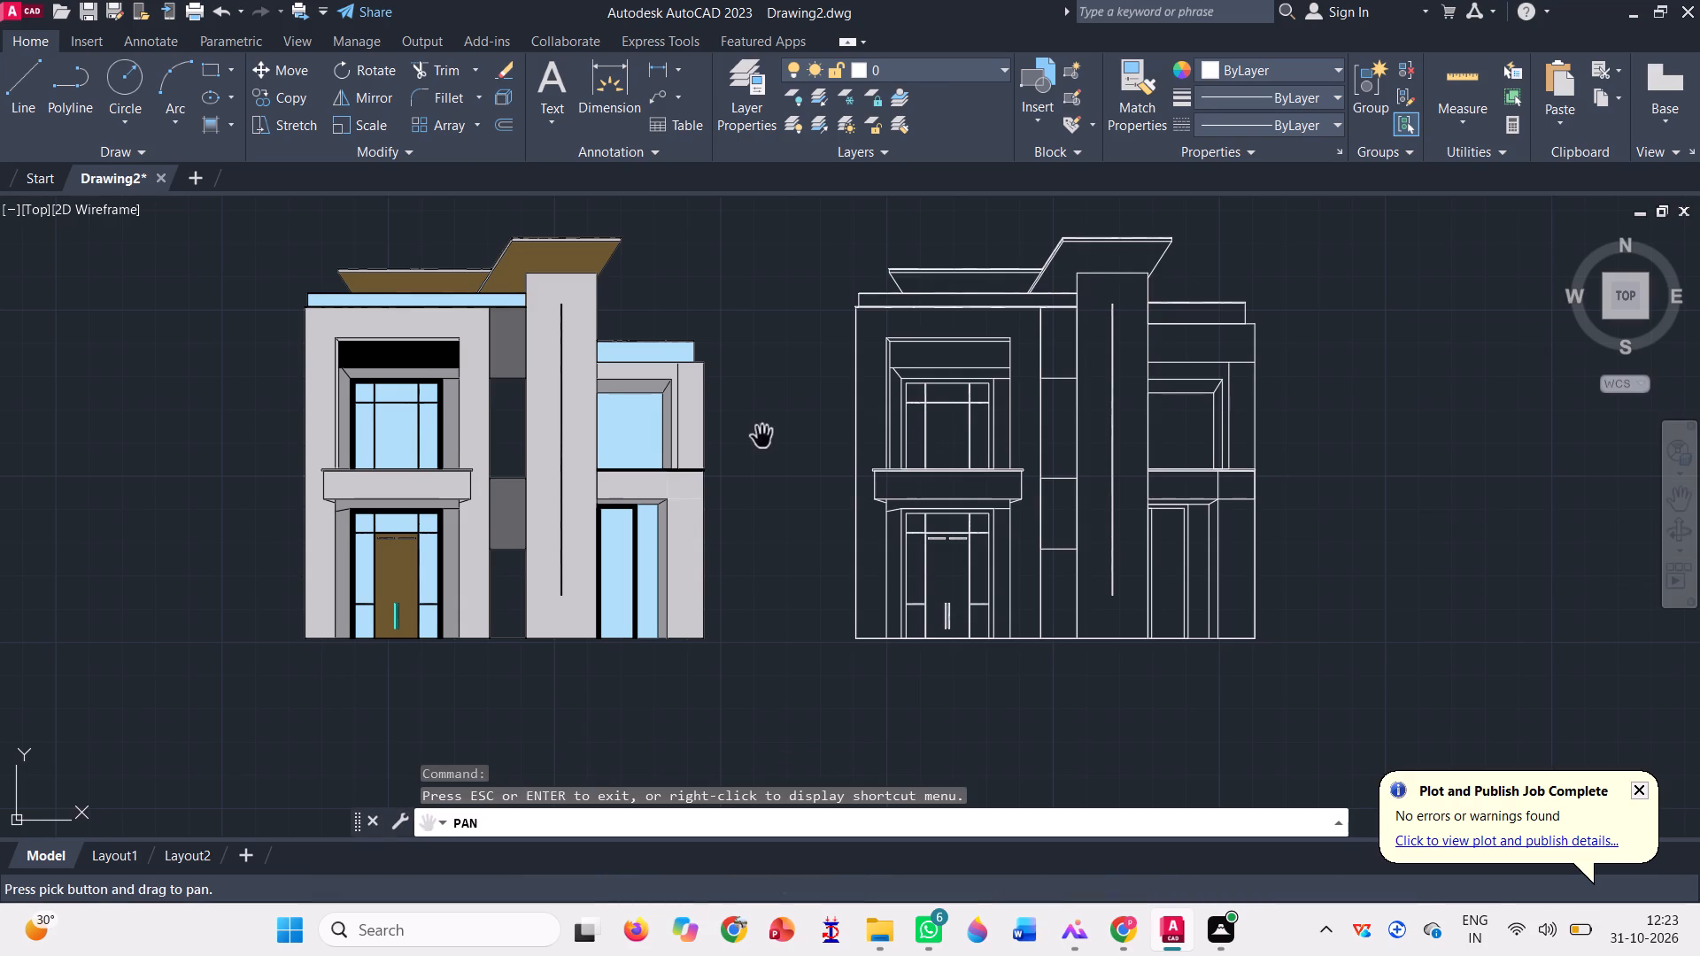
{"action": "left_click_drag", "start_coordinate": [757, 433], "coordinate": [736, 473]}
{"action": "scroll", "coordinate": [625, 546], "scroll_direction": "up", "scroll_amount": 1}
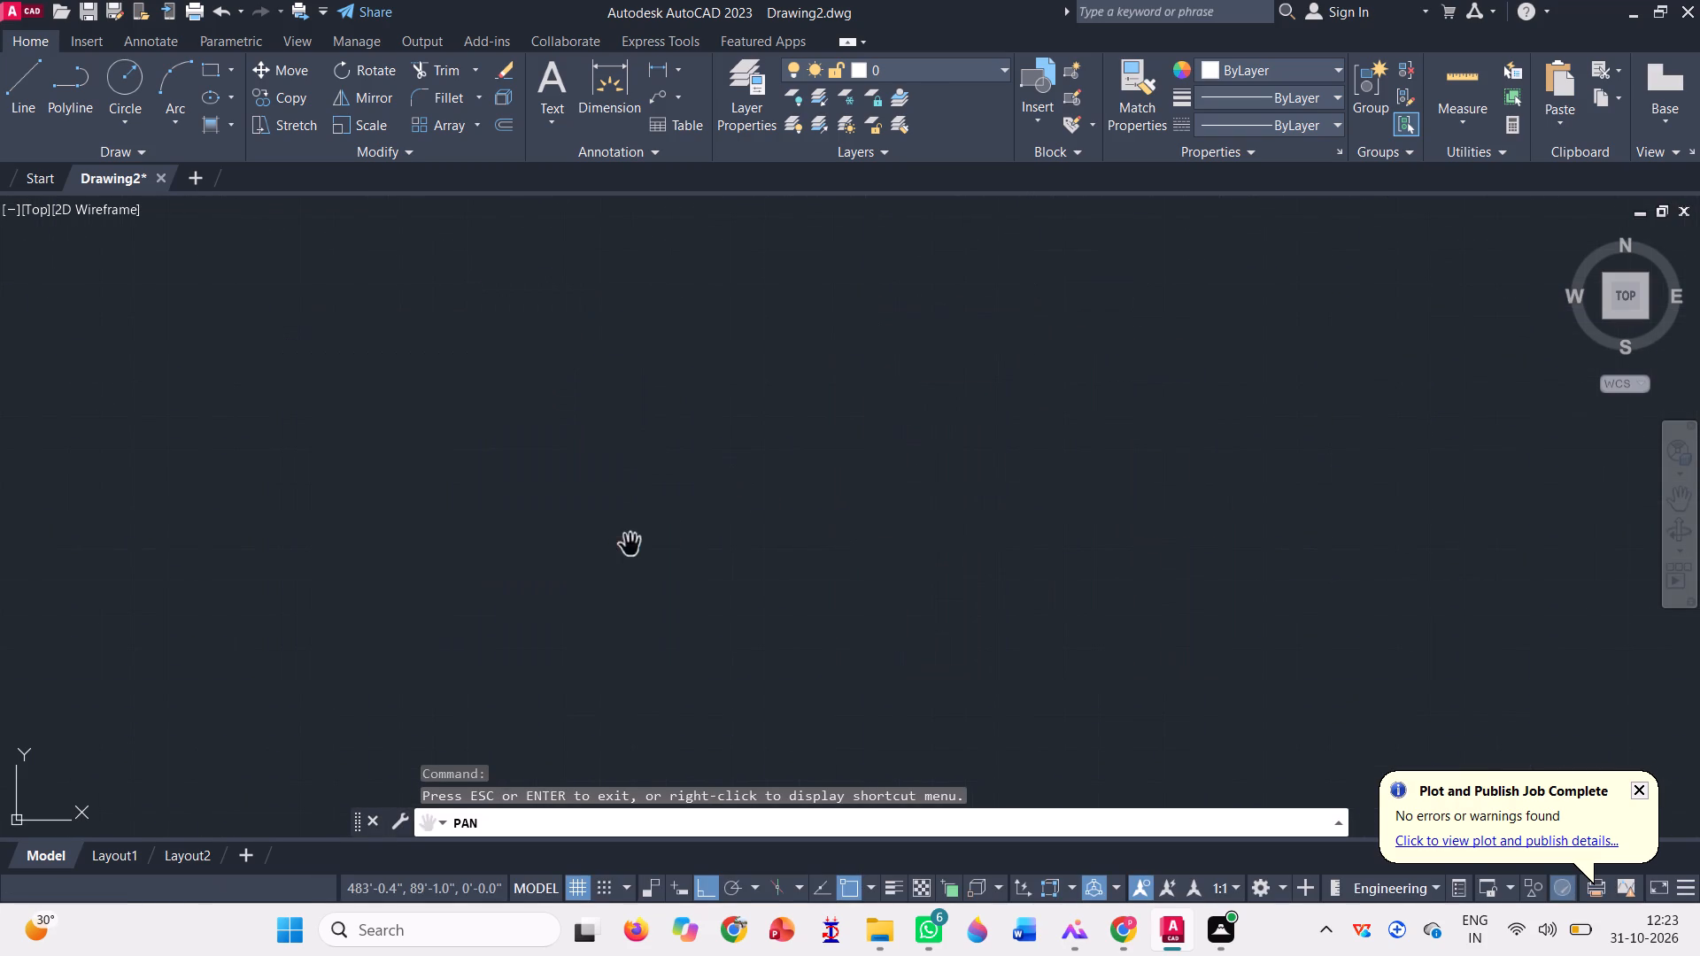
{"action": "scroll", "coordinate": [769, 506], "scroll_direction": "down", "scroll_amount": 1}
{"action": "left_click_drag", "start_coordinate": [769, 503], "coordinate": [758, 505]}
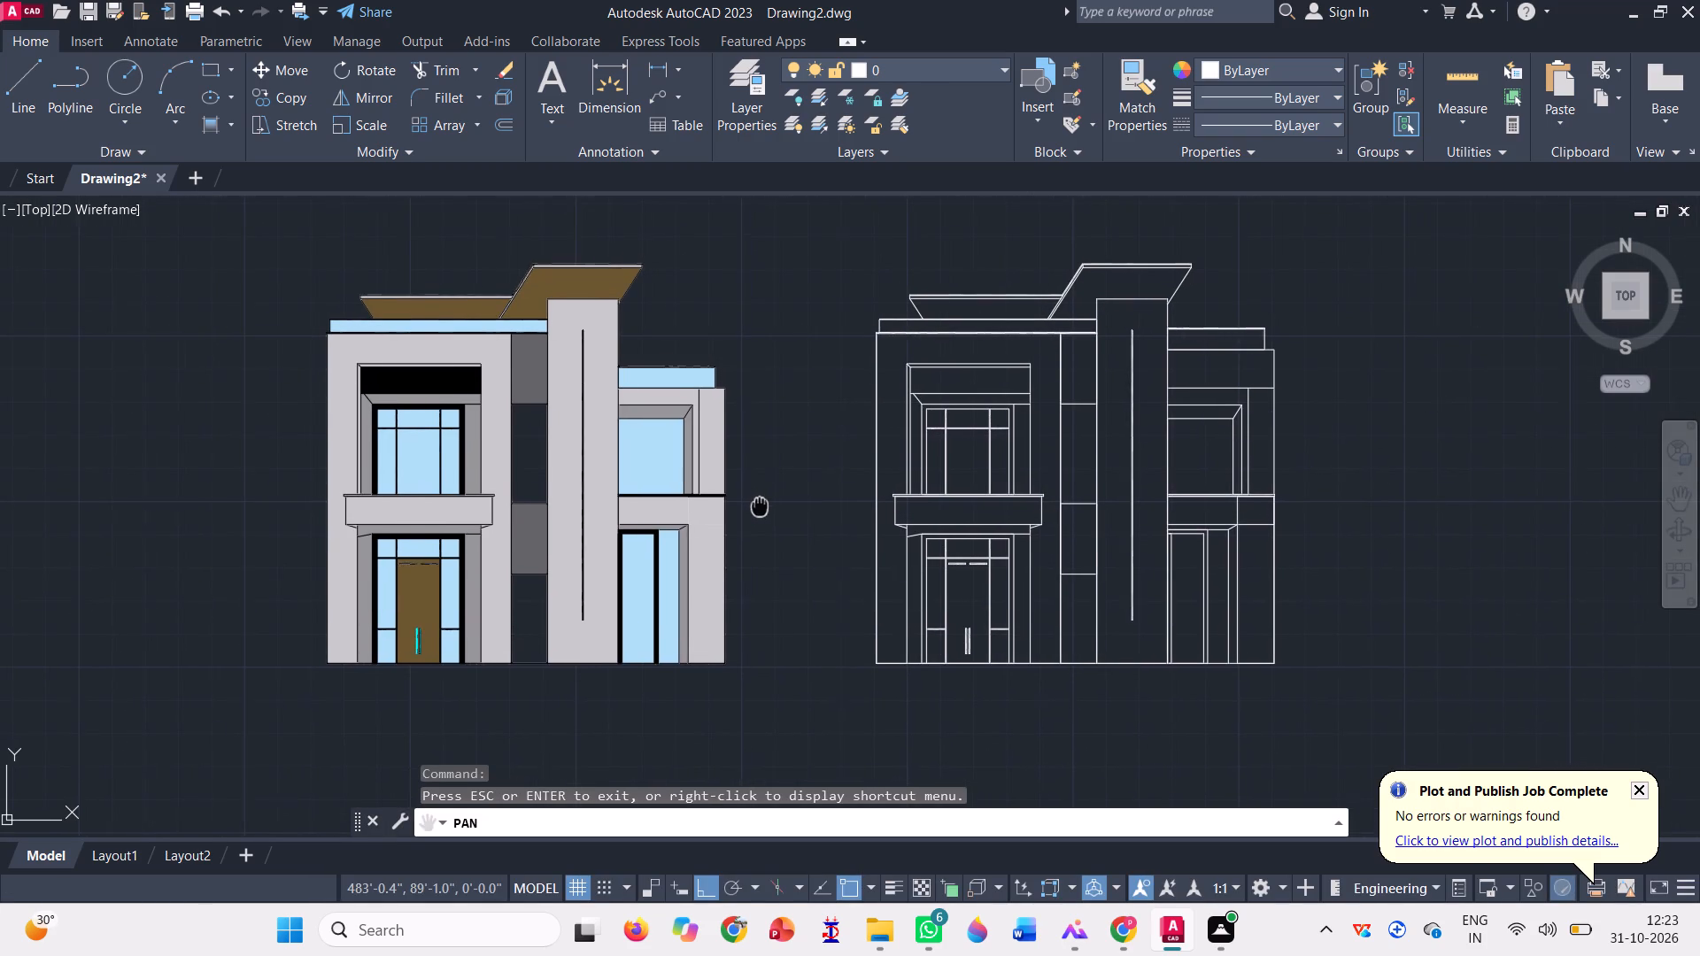
{"action": "left_click_drag", "start_coordinate": [758, 505], "coordinate": [757, 505]}
{"action": "key", "text": "Escape"}
{"action": "key", "text": "Escape"}
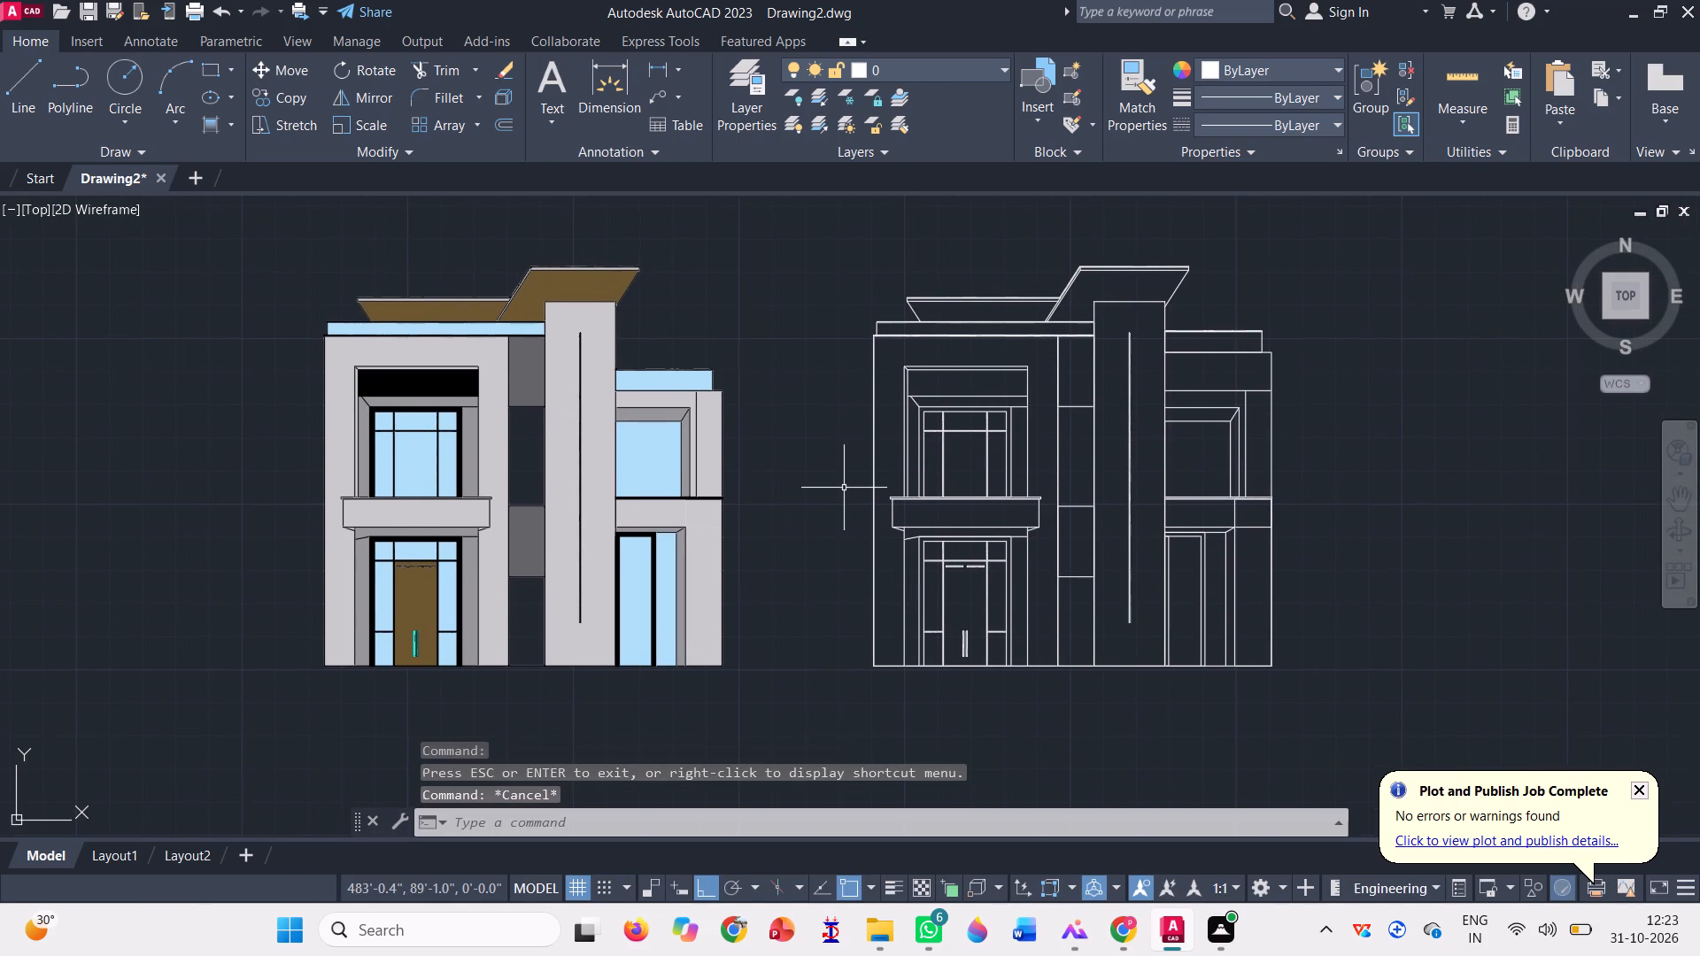
Turn off command-history logging with LOGFILEOFF.
{"action": "type", "text": "loh"}
{"action": "key", "text": "BackSpace"}
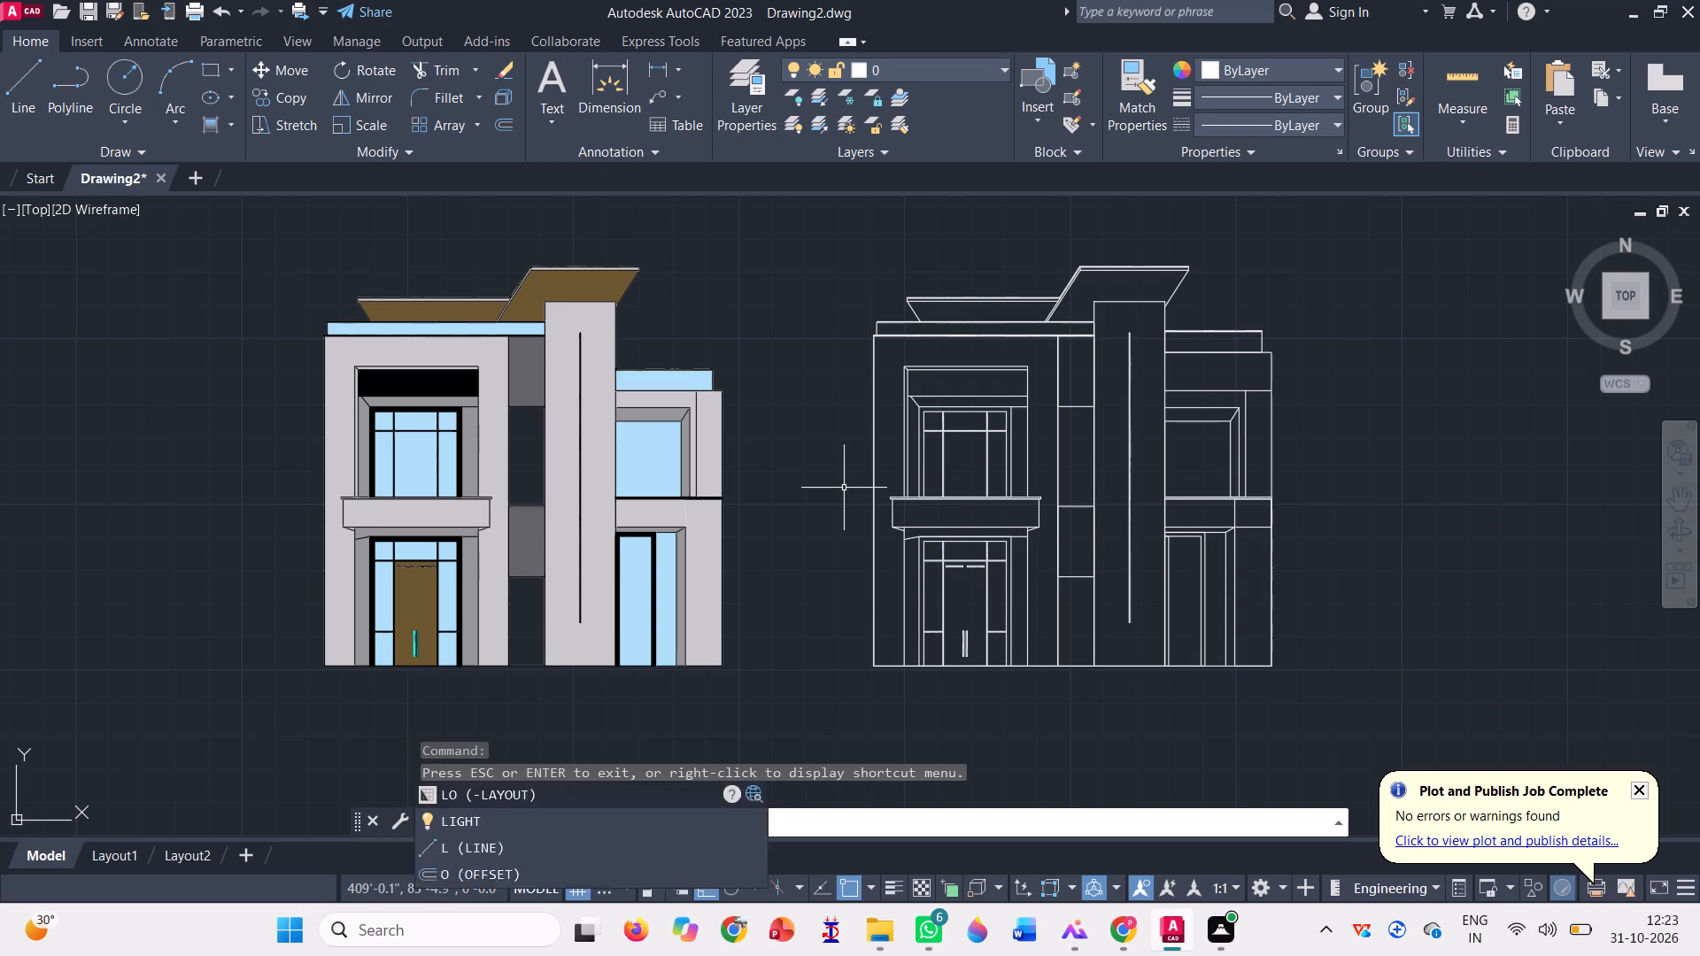
{"action": "key", "text": "g"}
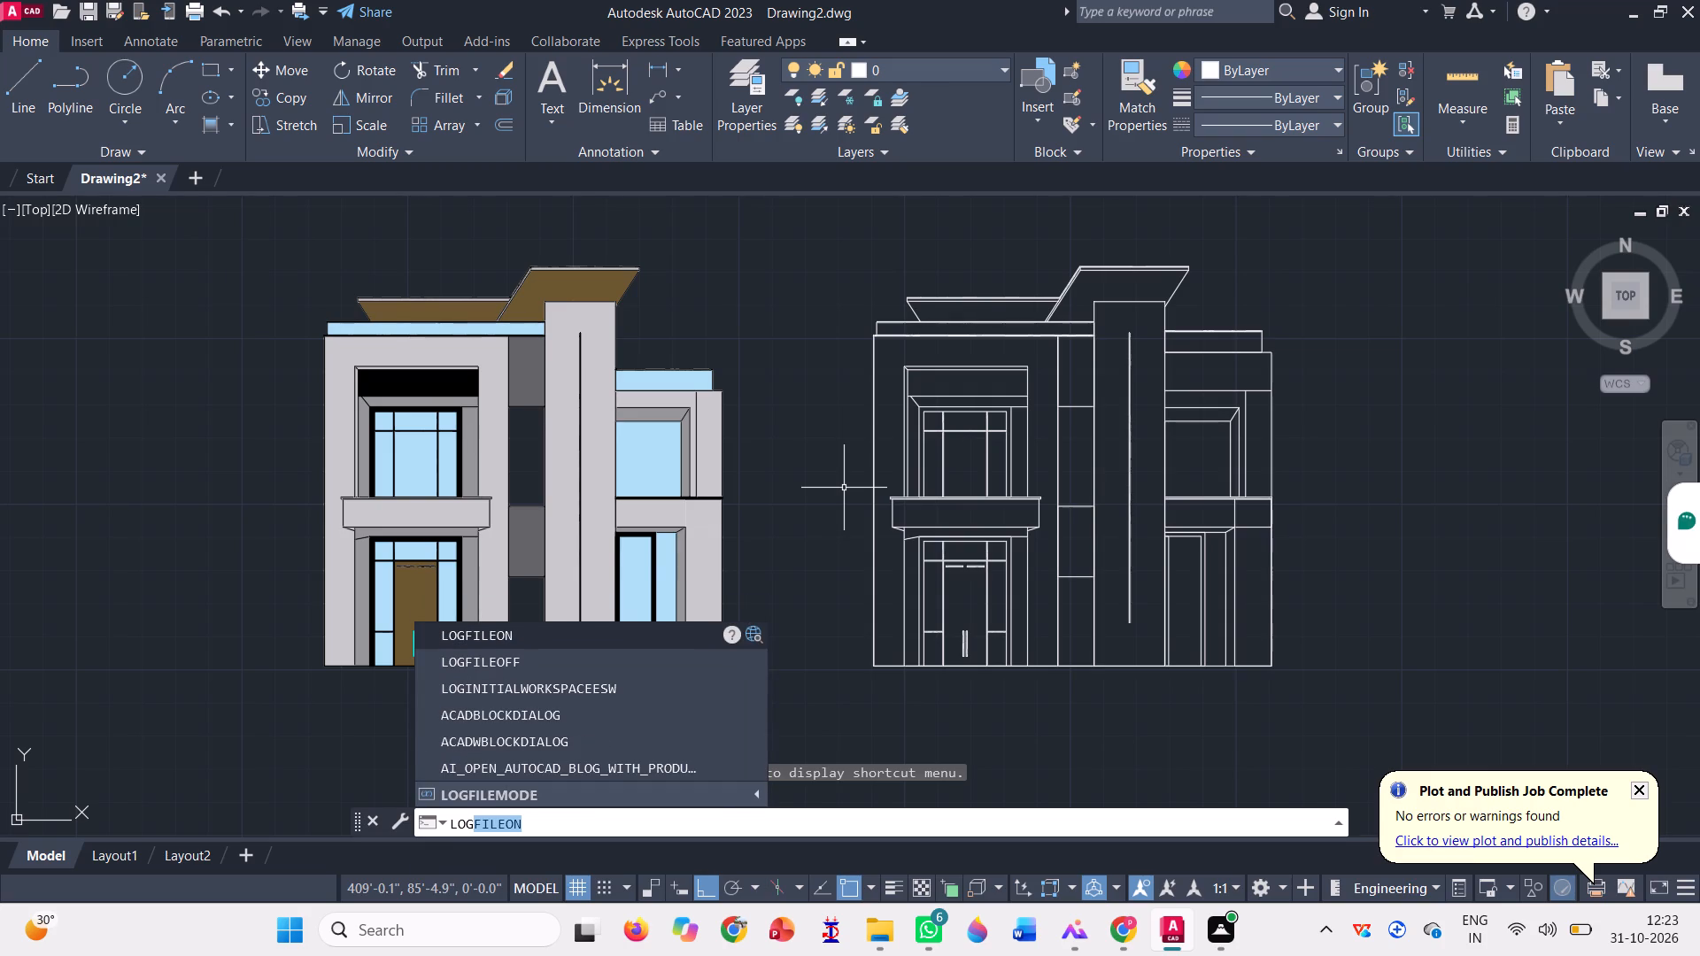
{"action": "key", "text": "Down"}
{"action": "key", "text": "Return"}
Save the drawing in Documents as Modern G+1 Luxury Duplex House Elevation, in AutoCAD 2018 Drawing format.
{"action": "key", "text": "ctrl+s"}
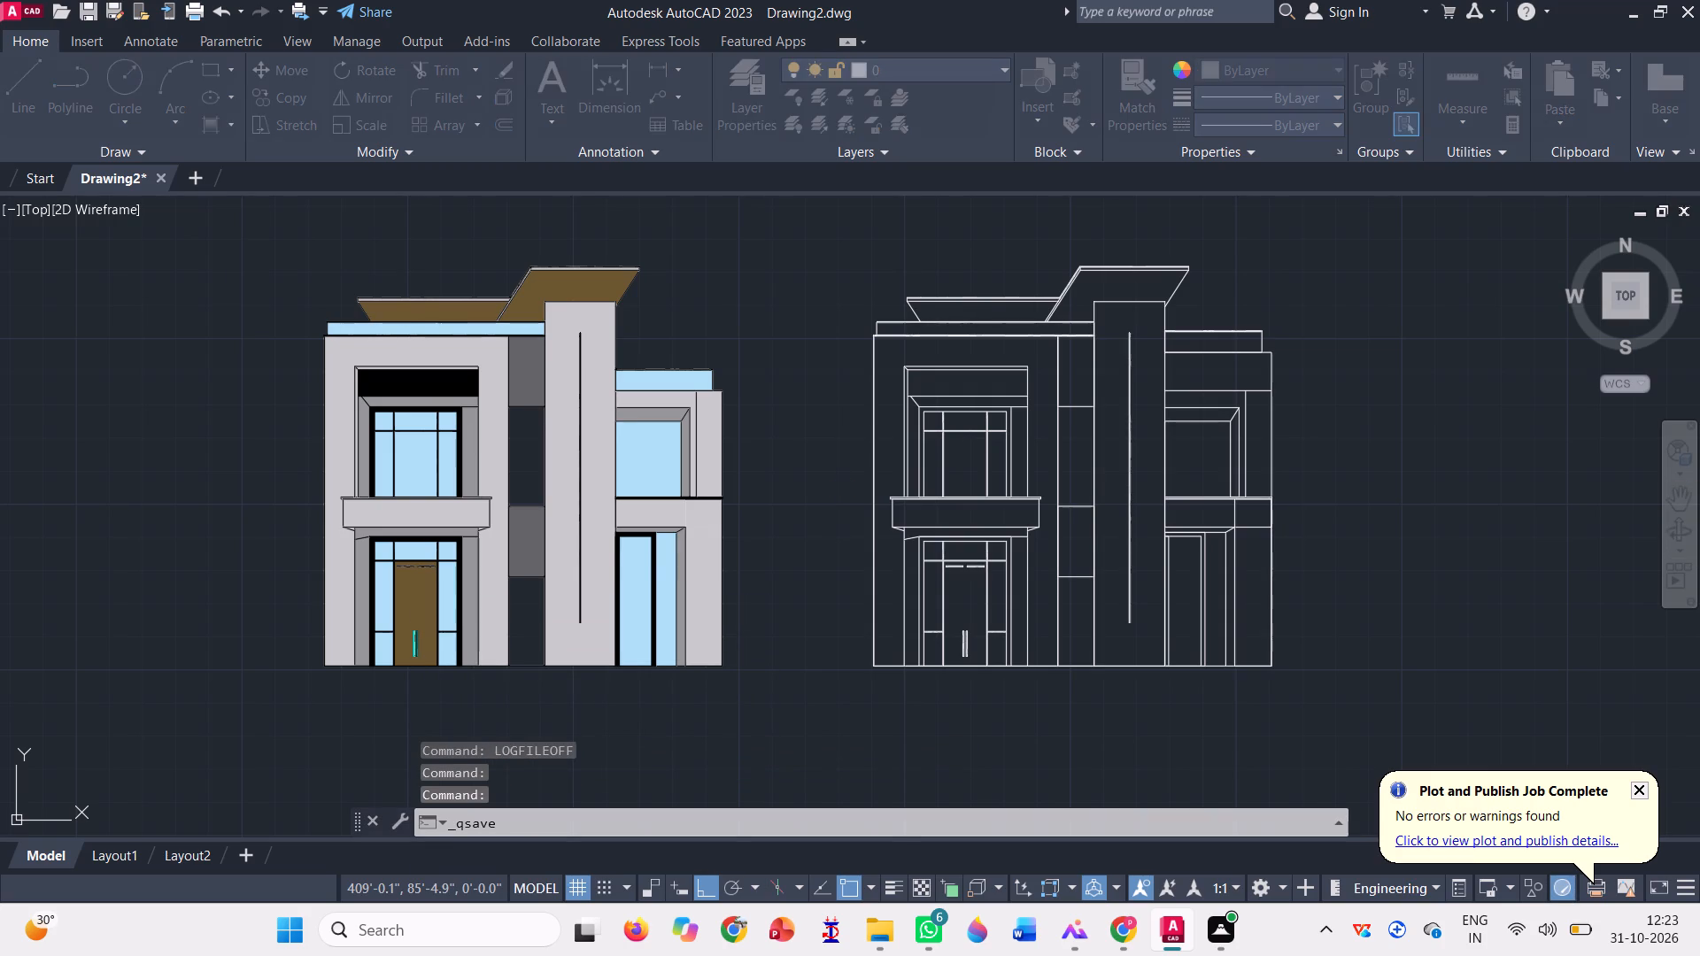
{"action": "key", "text": "BackSpace"}
{"action": "key", "text": "ctrl+v"}
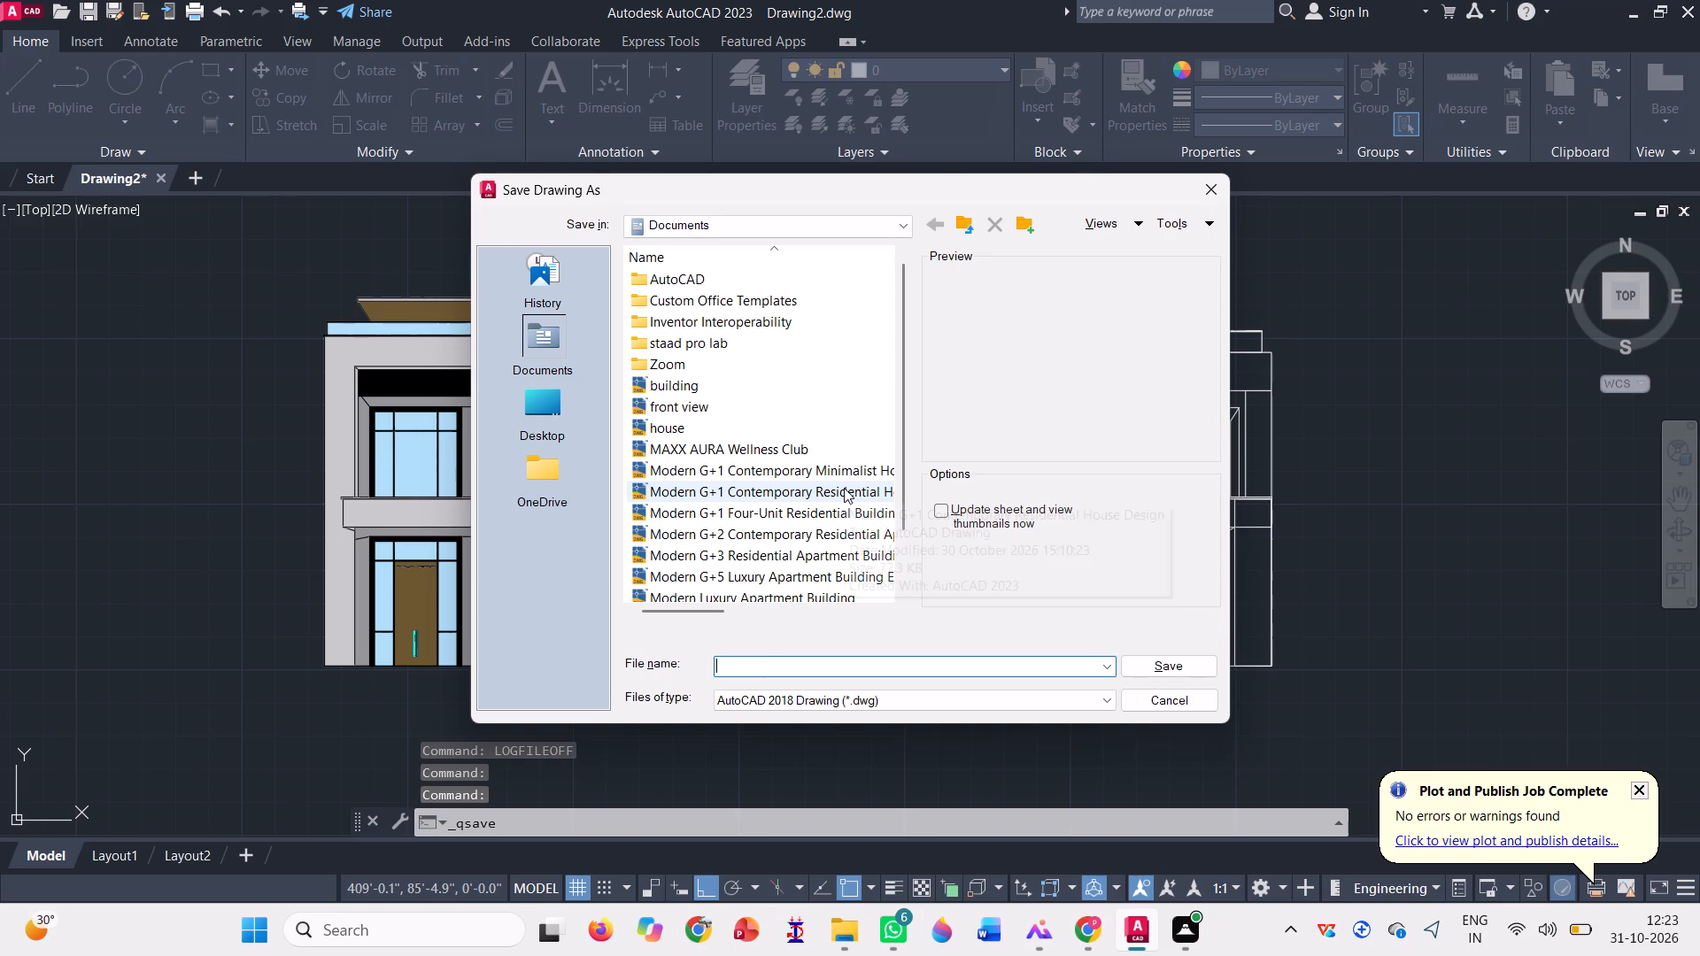
{"action": "key", "text": "Return"}
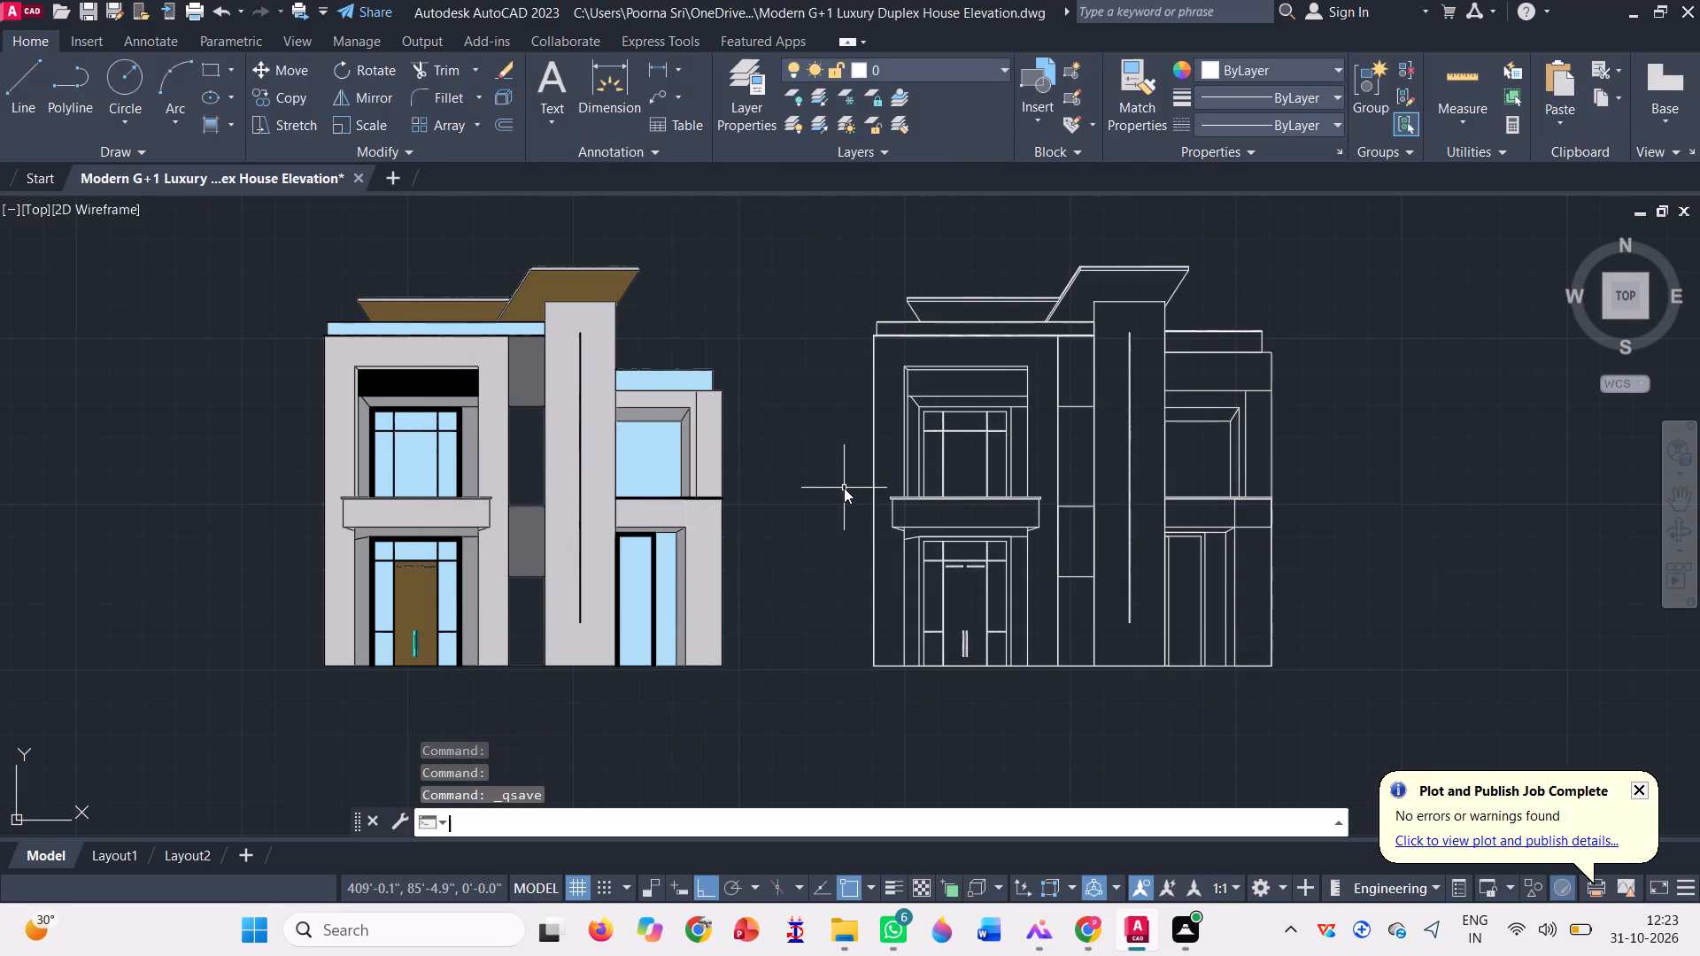
Plot both elevations in landscape with DWG To PDF.pc3, applying the settings to the layout and saving the PDF in Documents under the suggested name.
{"action": "left_click", "coordinate": [187, 0]}
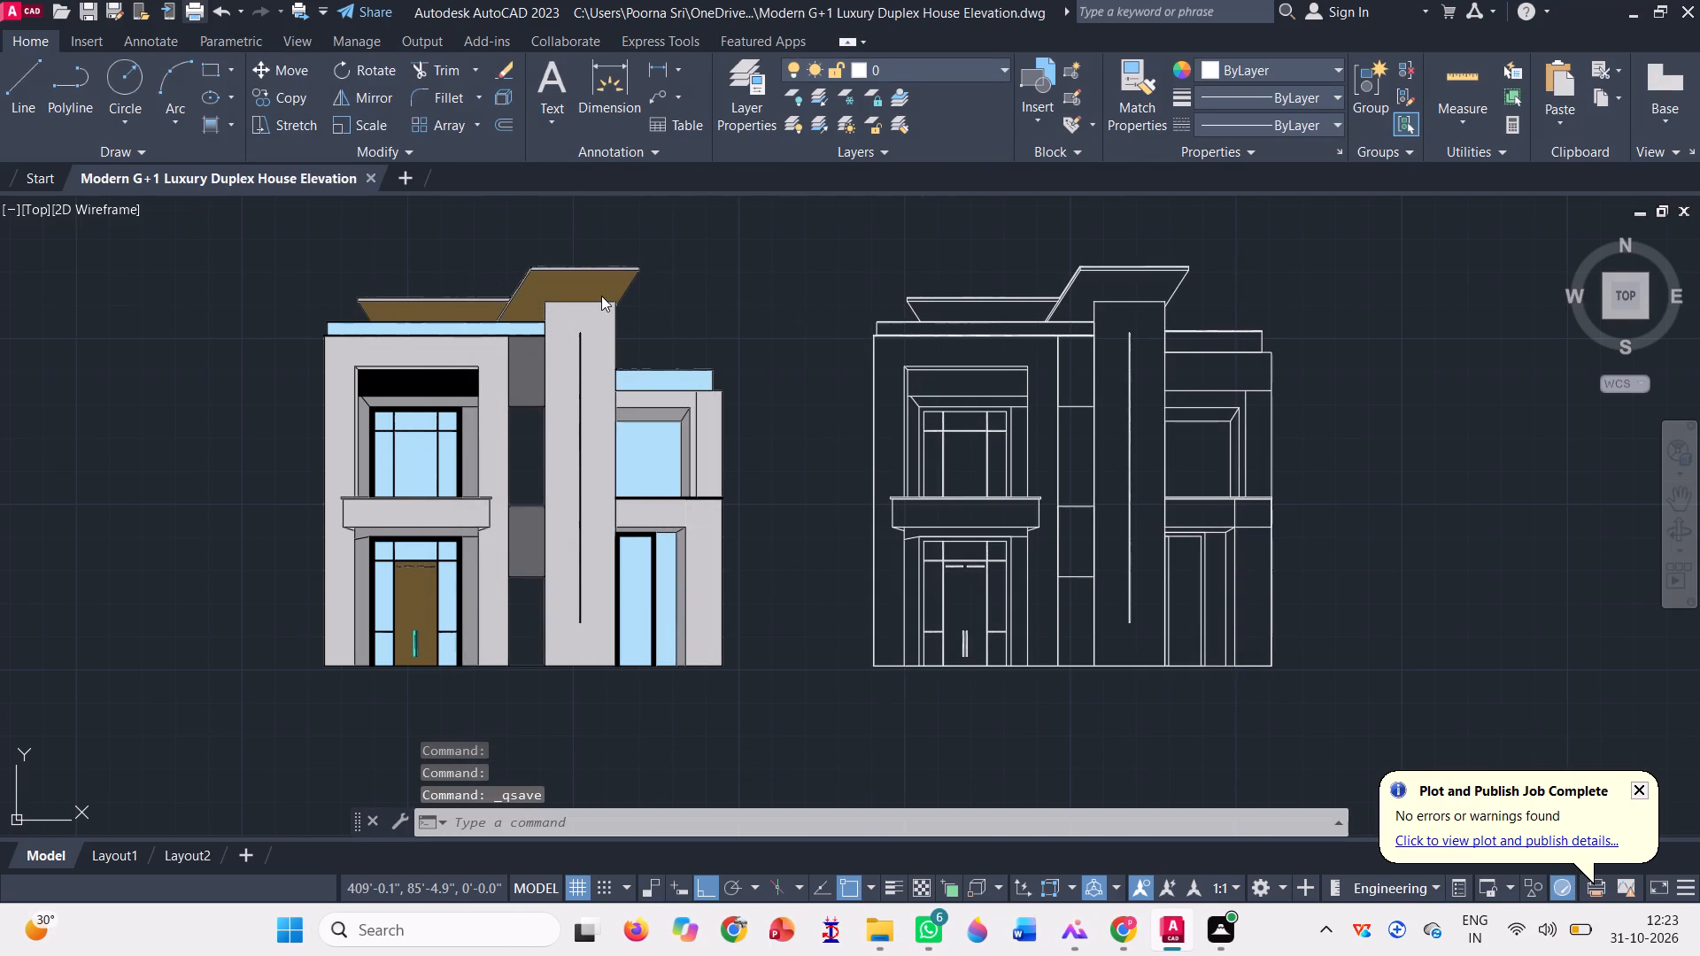
{"action": "left_click", "coordinate": [198, 12]}
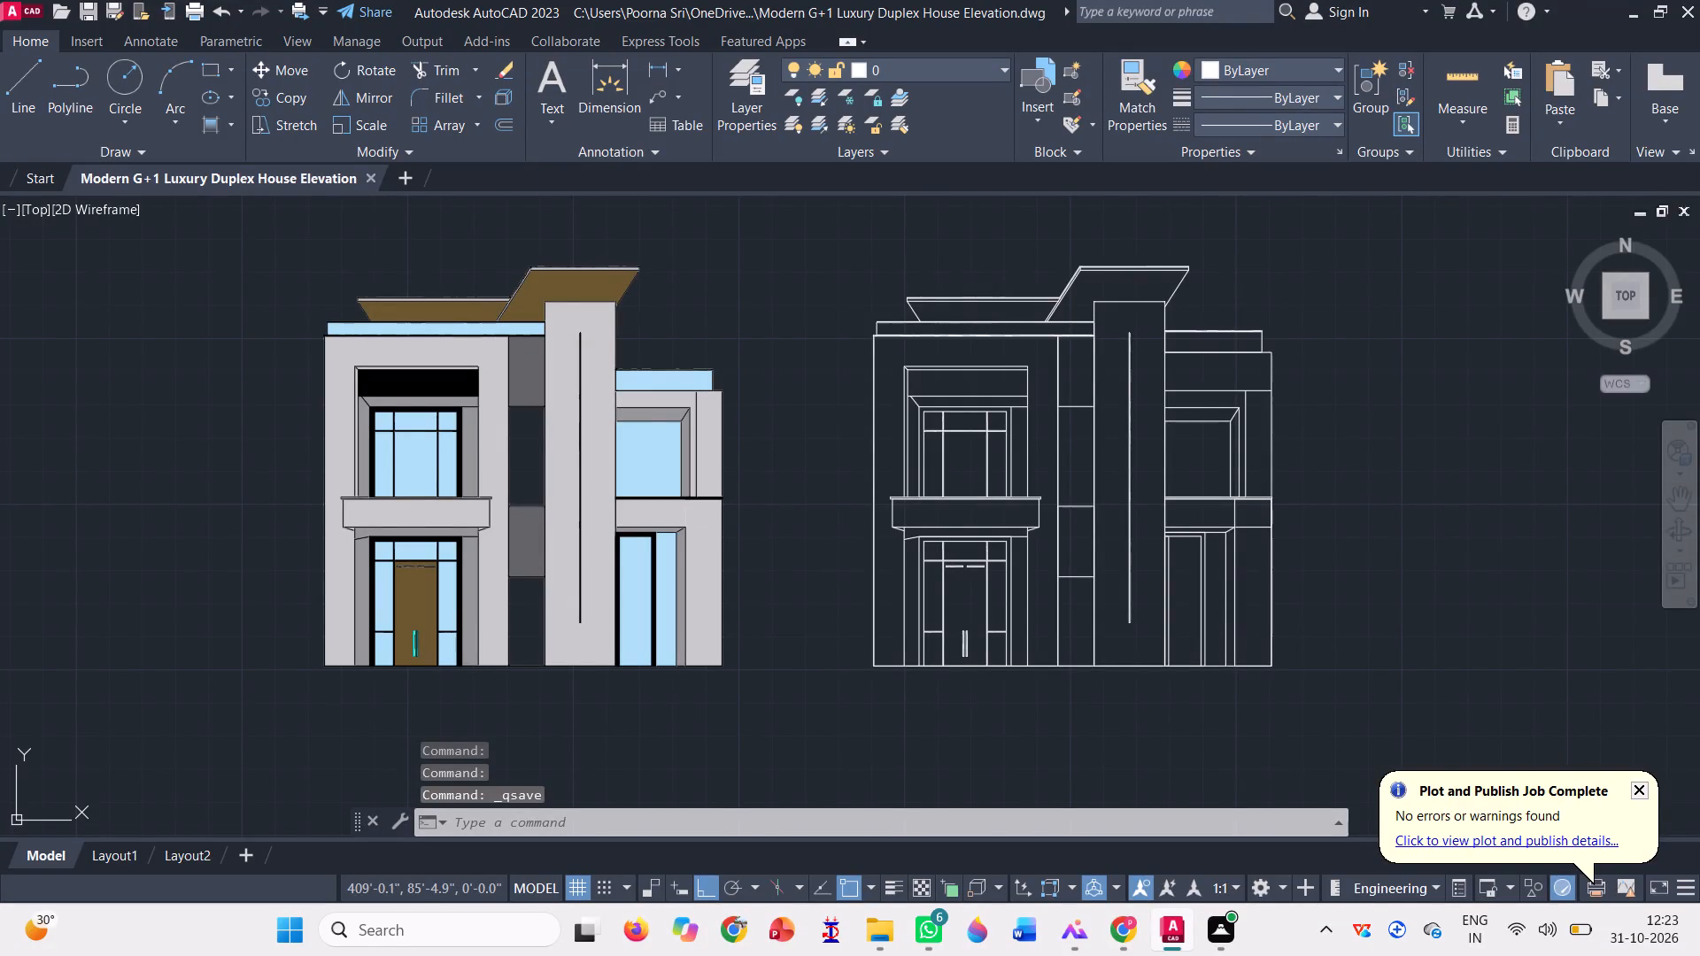
{"action": "left_click", "coordinate": [830, 300]}
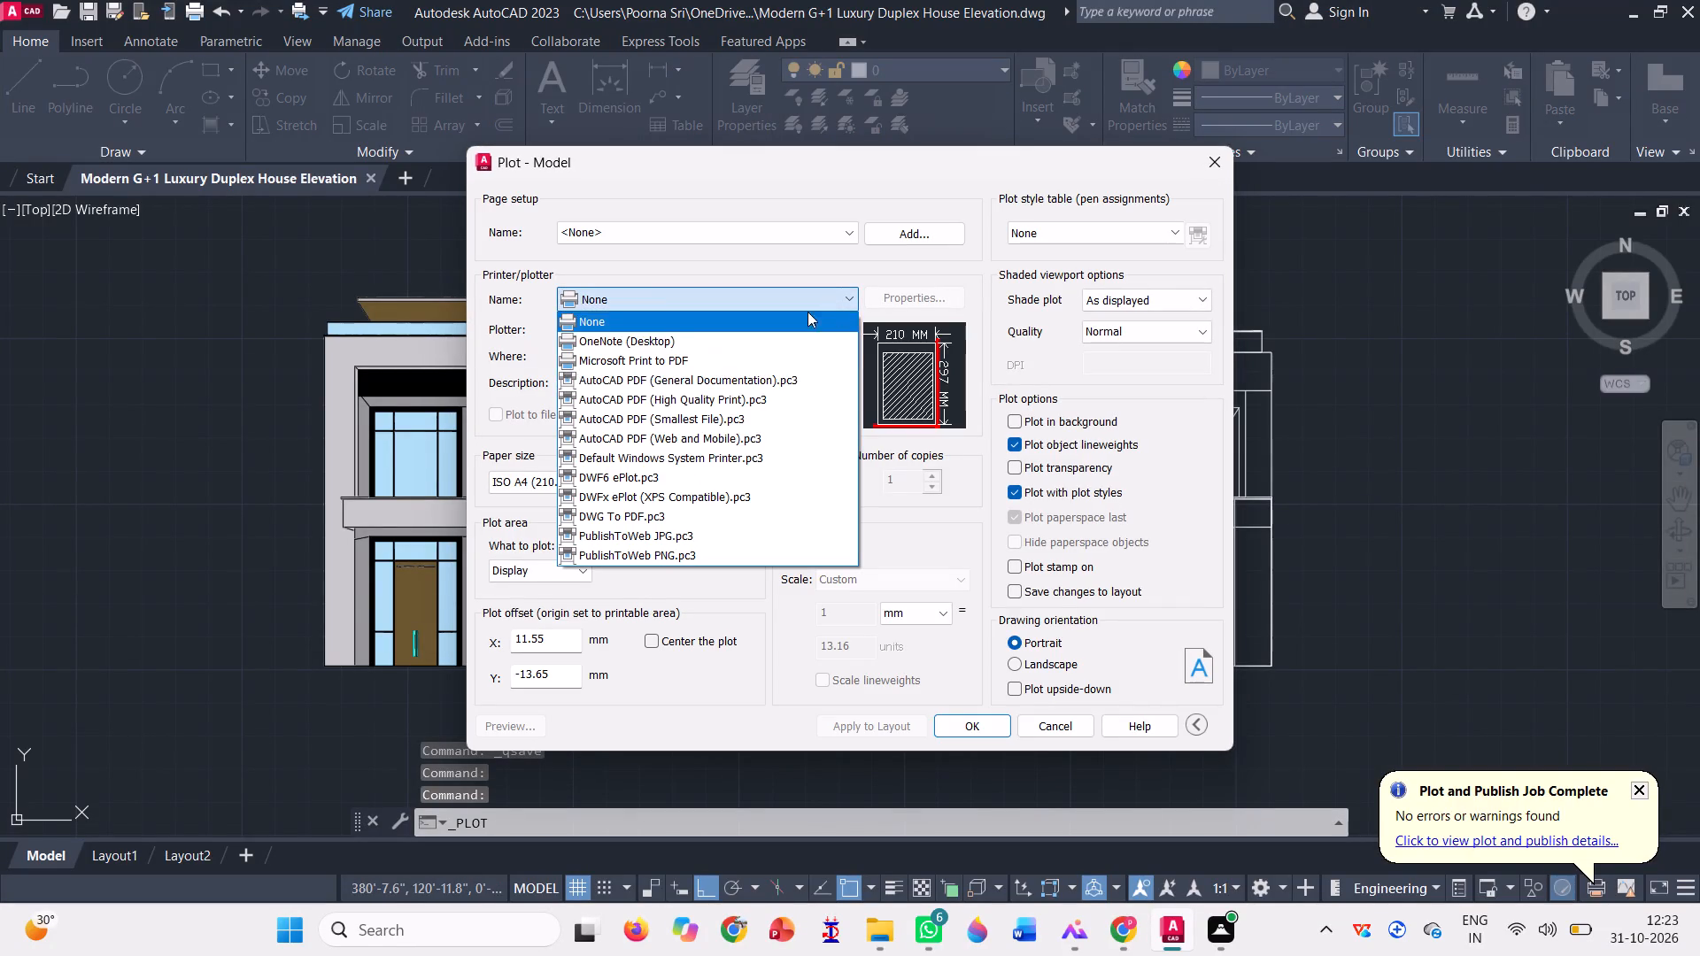
{"action": "left_click", "coordinate": [664, 506]}
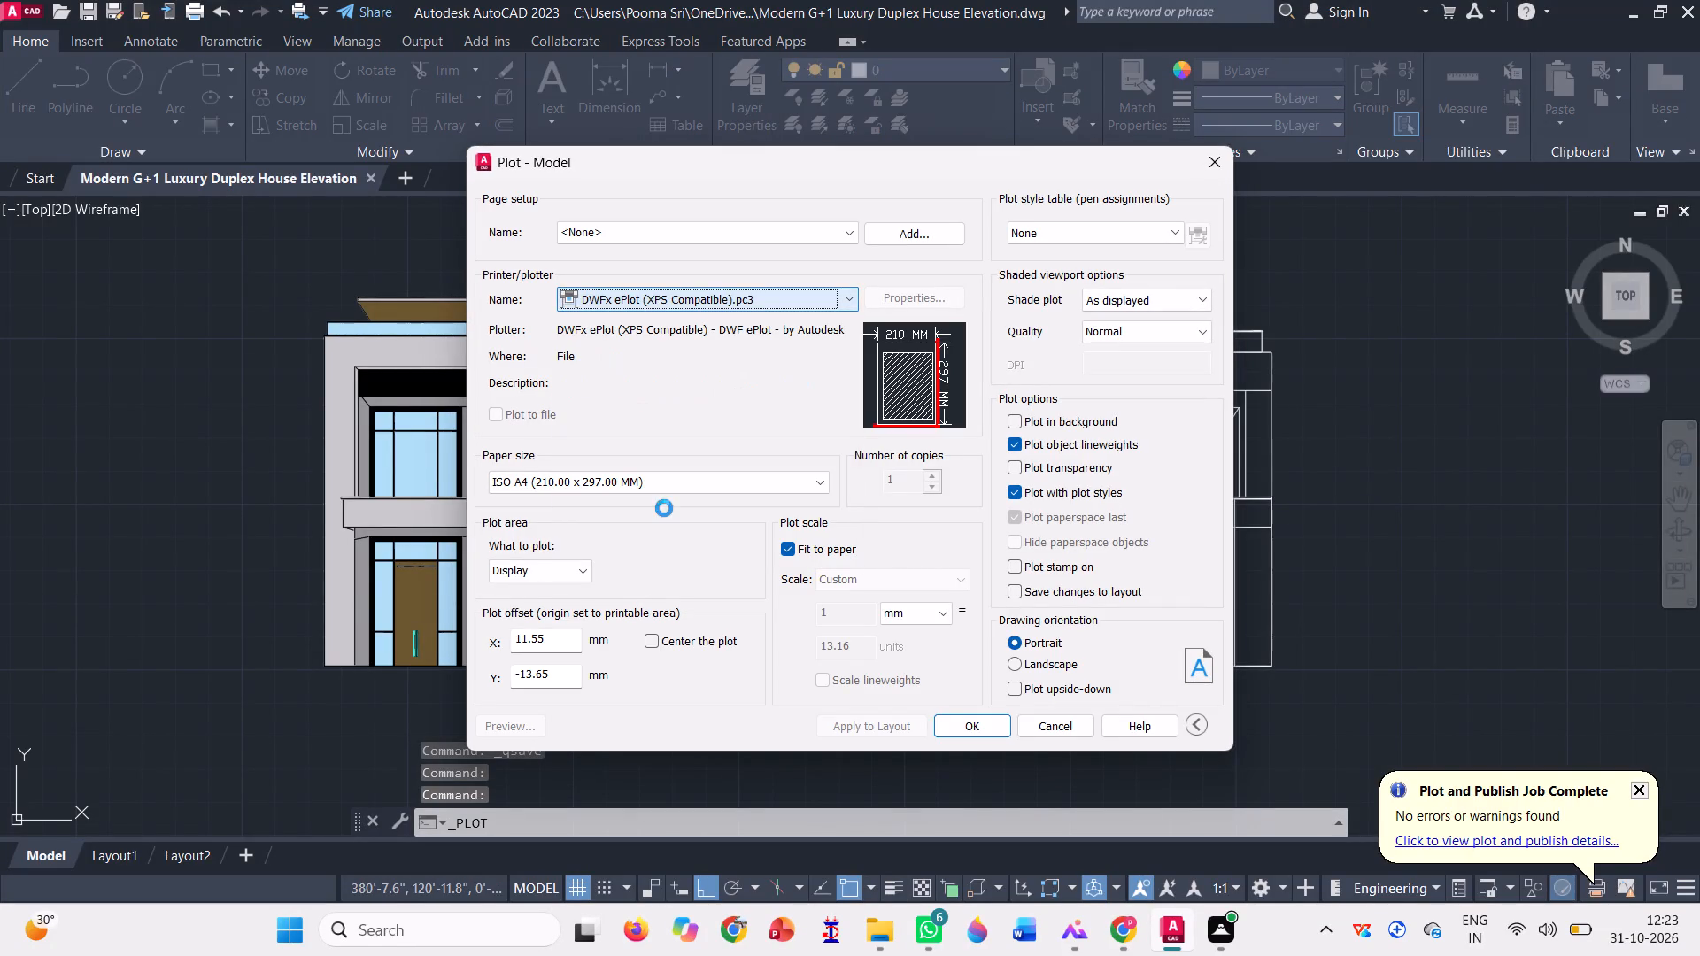
{"action": "left_click", "coordinate": [817, 290]}
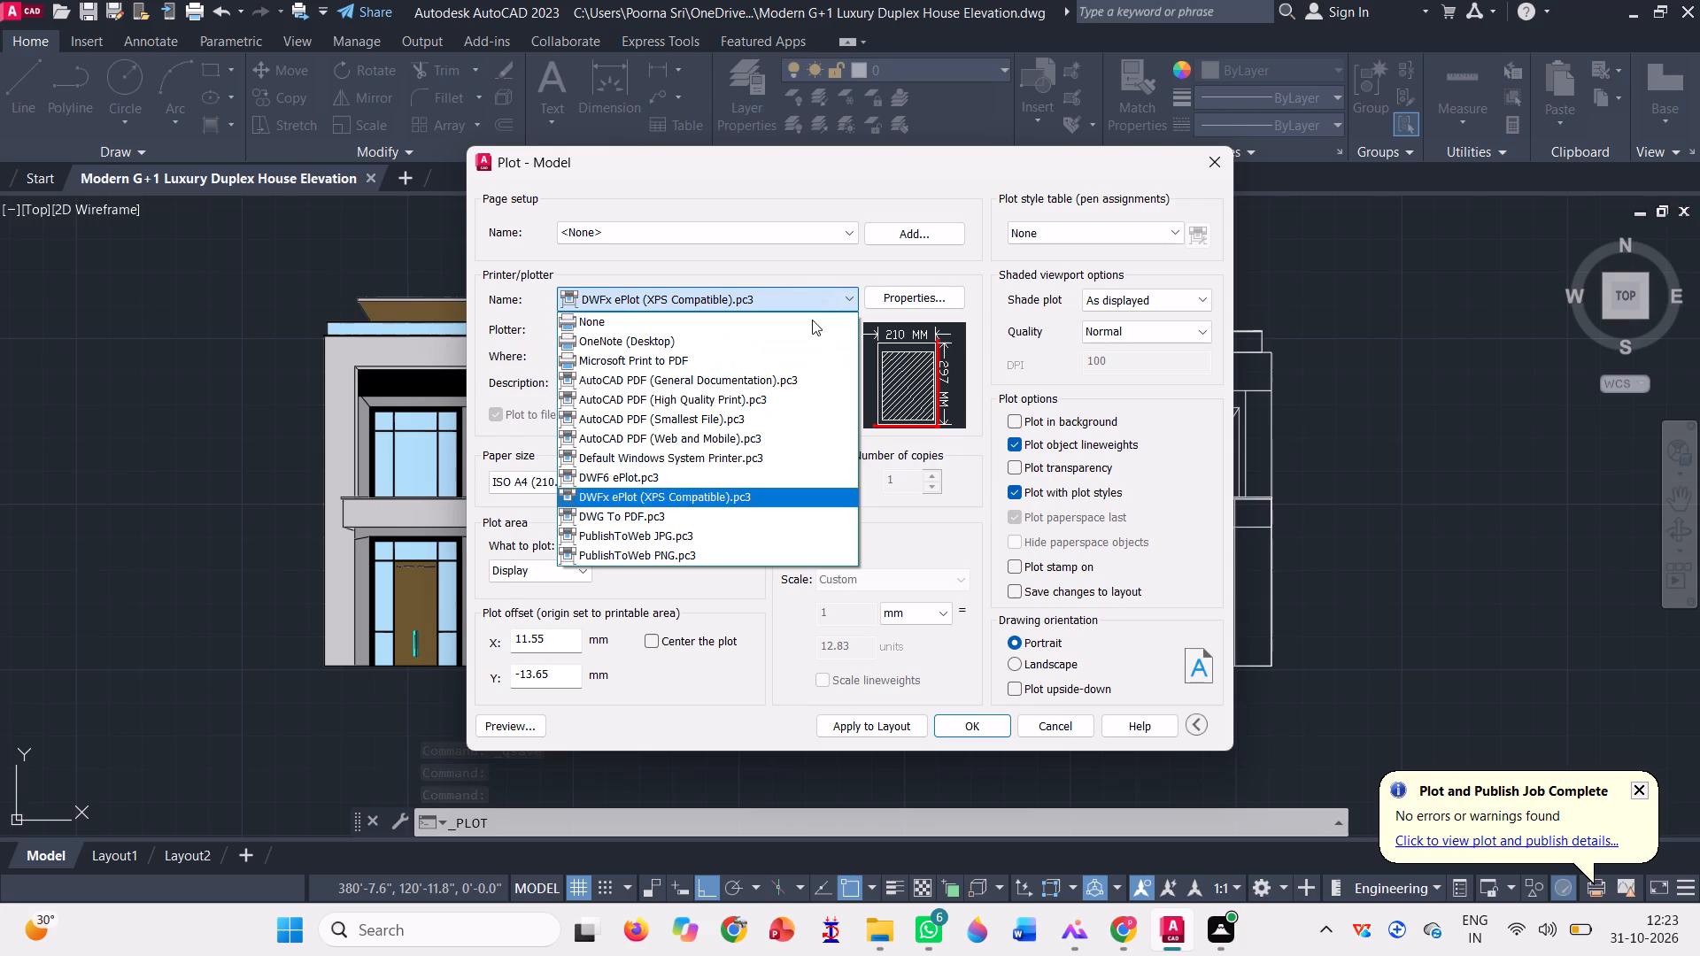
{"action": "left_click", "coordinate": [754, 515]}
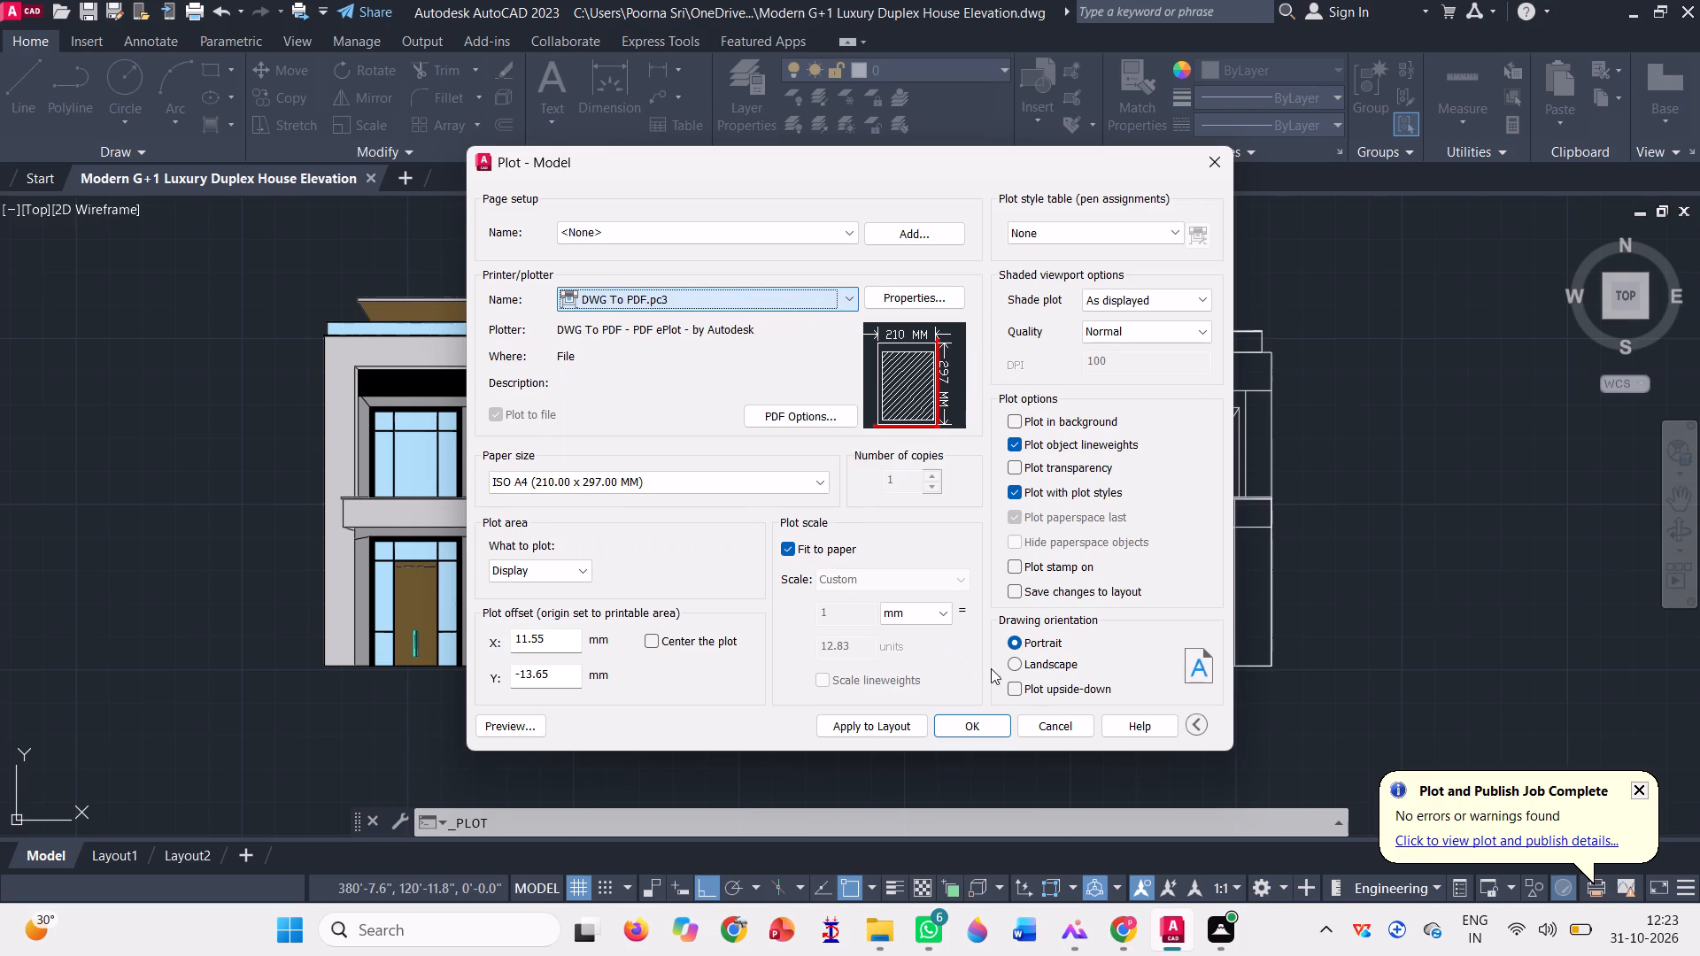
{"action": "left_click", "coordinate": [1009, 662]}
{"action": "left_click", "coordinate": [893, 719]}
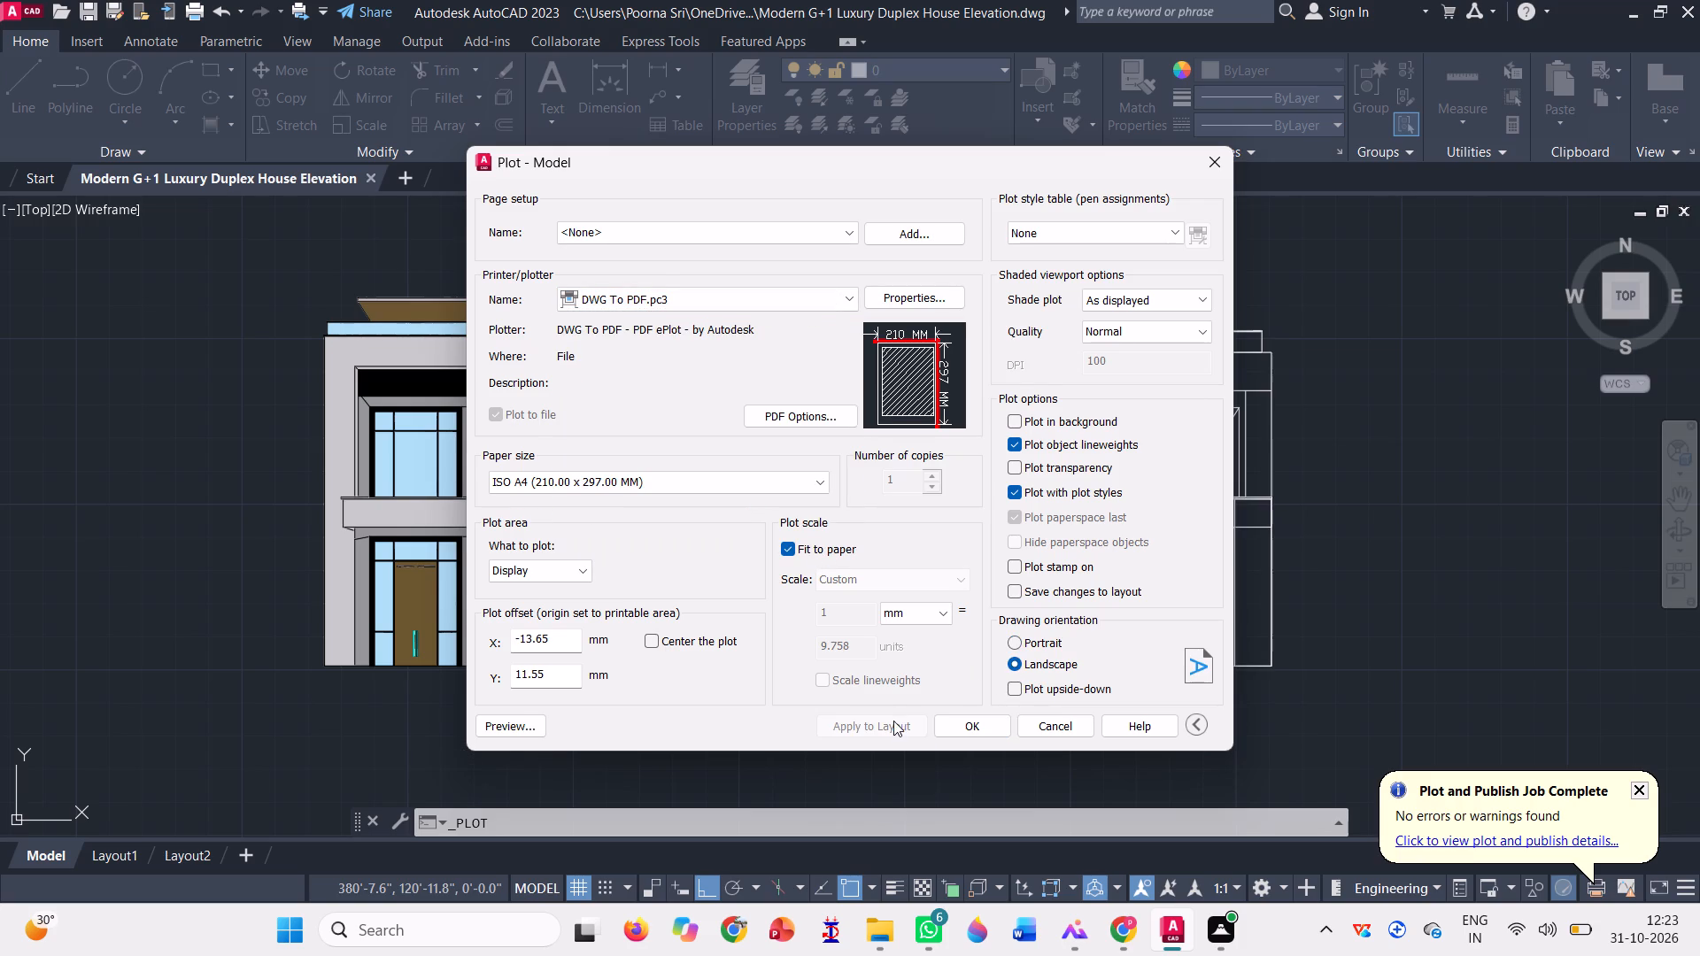
{"action": "left_click", "coordinate": [976, 730]}
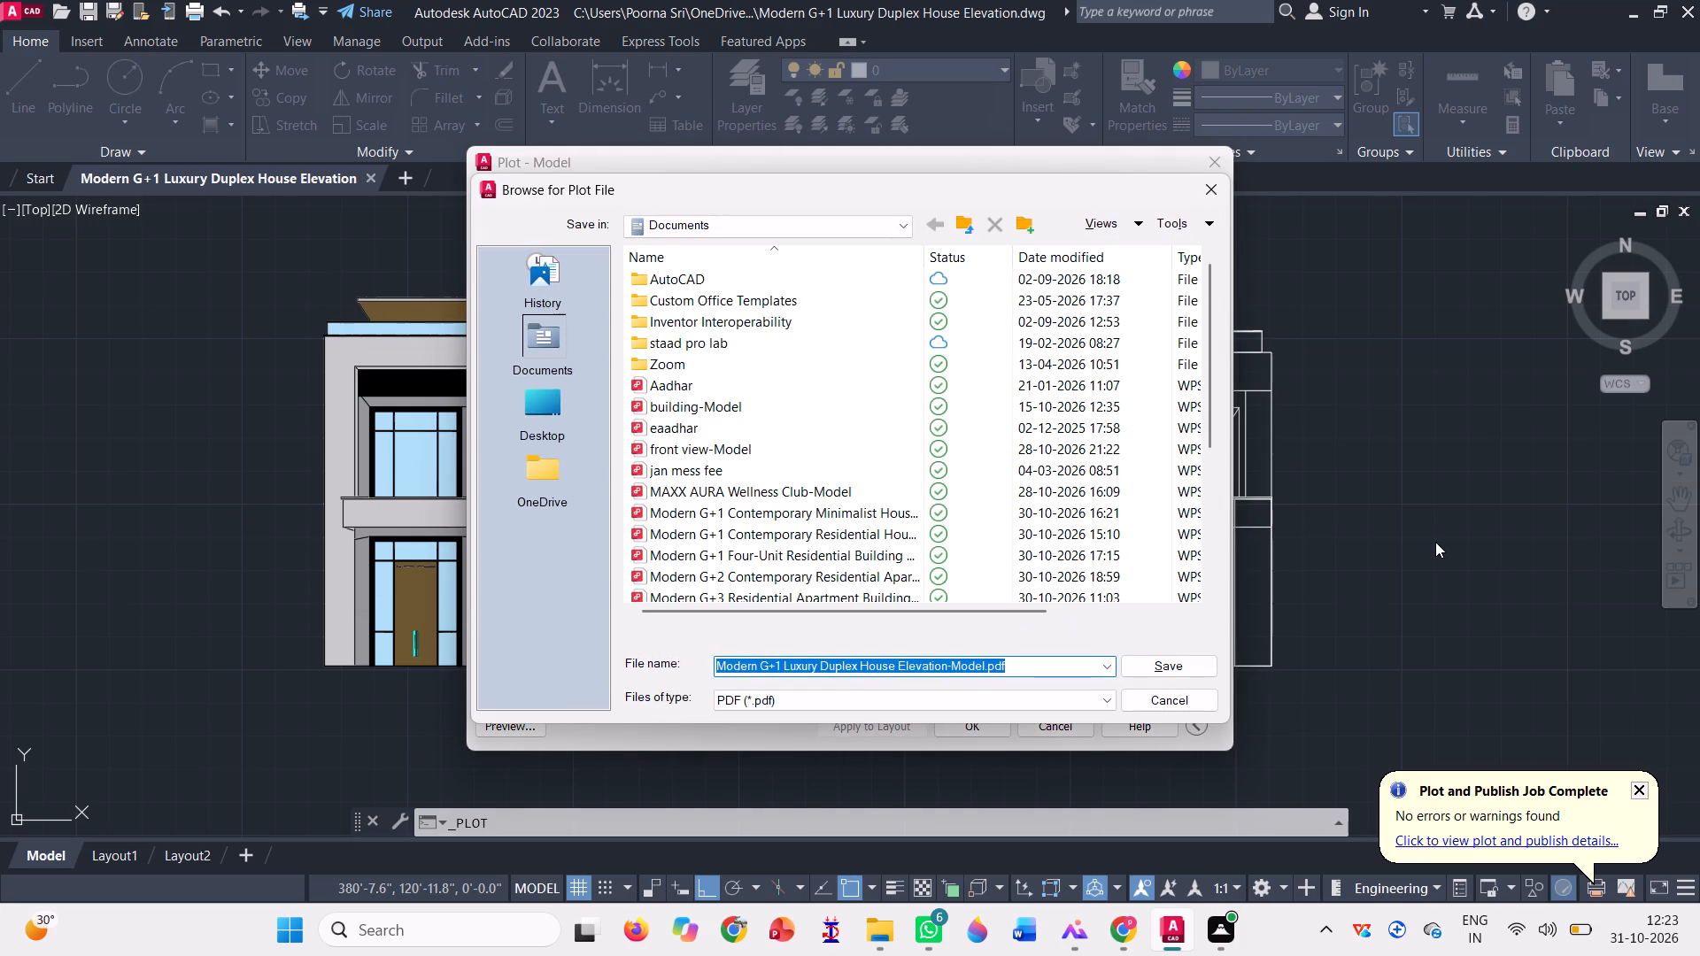
{"action": "left_click", "coordinate": [1176, 677]}
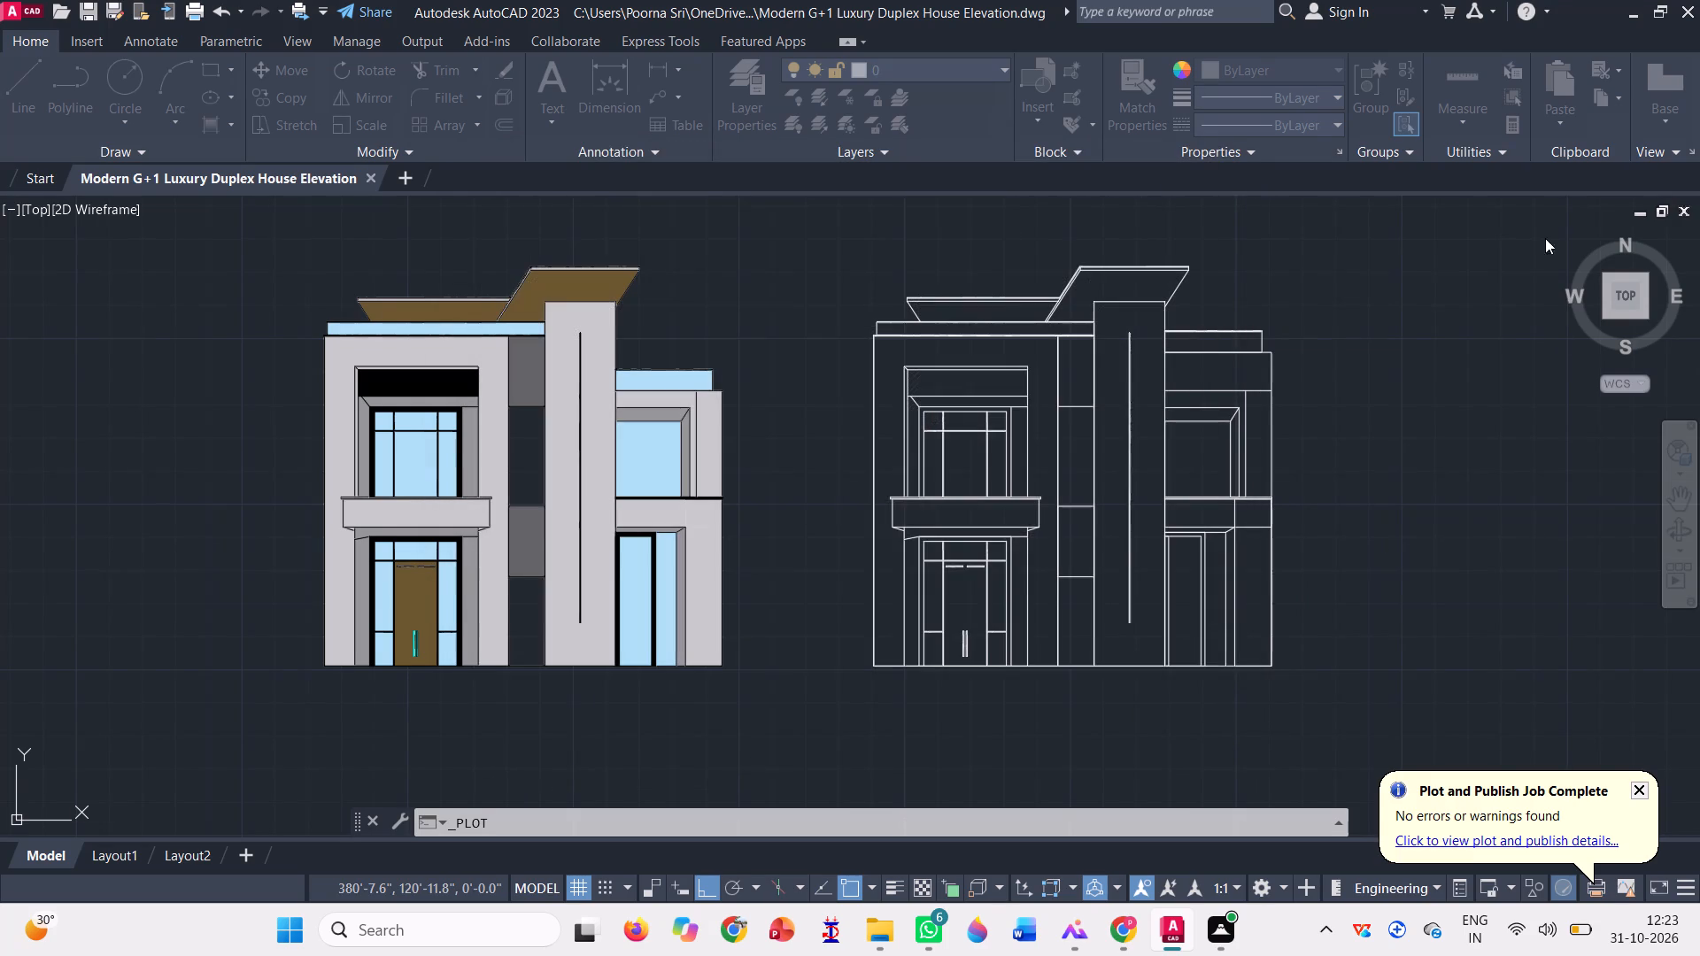